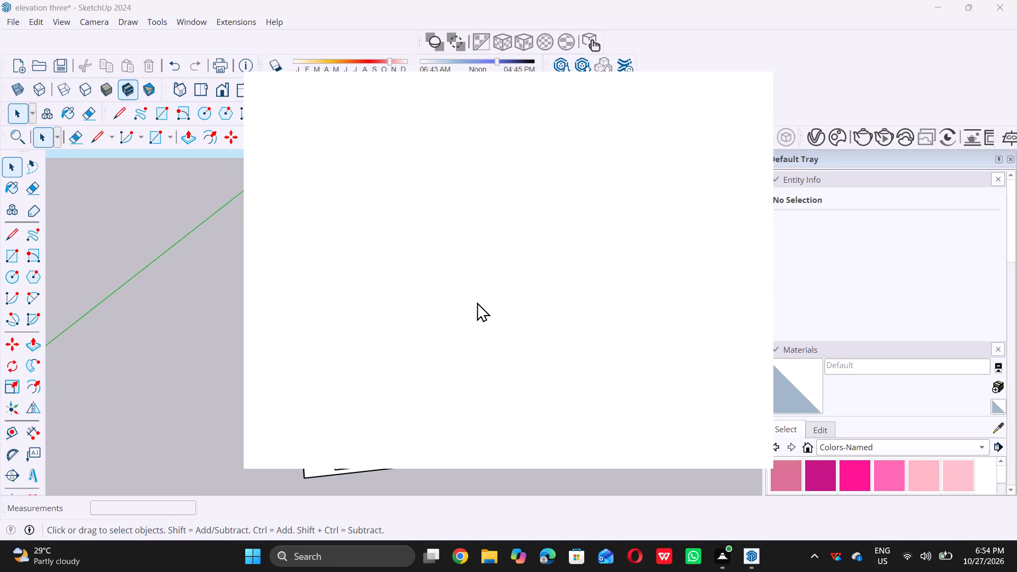
Return to the SketchUp model and examine how the upper parapet's details compare with the balcony parapet and bands below.
{"action": "scroll", "coordinate": [490, 295], "scroll_direction": "down", "scroll_amount": 9}
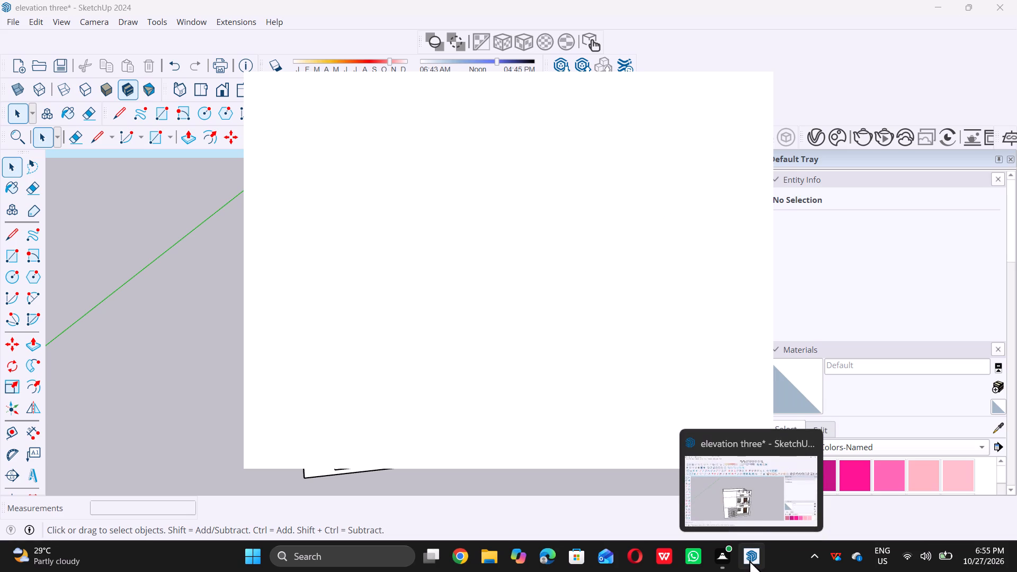
{"action": "double_click", "coordinate": [752, 508]}
{"action": "scroll", "coordinate": [551, 427], "scroll_direction": "down", "scroll_amount": 6}
{"action": "middle_click_drag", "start_coordinate": [530, 344], "coordinate": [482, 284]}
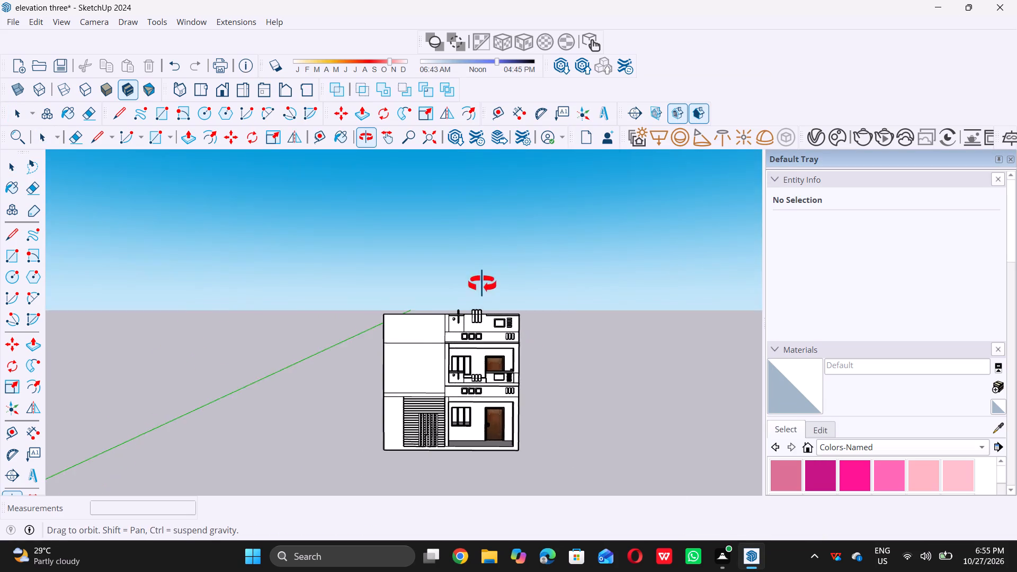
{"action": "middle_click_drag", "start_coordinate": [482, 284], "coordinate": [479, 280]}
{"action": "scroll", "coordinate": [494, 432], "scroll_direction": "up", "scroll_amount": 6}
{"action": "scroll", "coordinate": [520, 315], "scroll_direction": "up", "scroll_amount": 11}
{"action": "scroll", "coordinate": [514, 323], "scroll_direction": "down", "scroll_amount": 2}
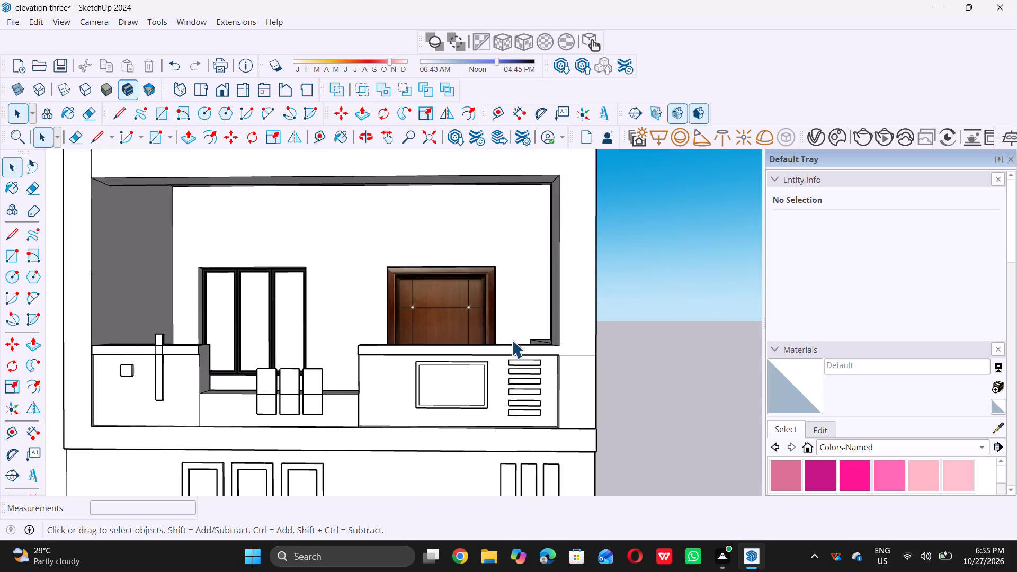
{"action": "scroll", "coordinate": [512, 340], "scroll_direction": "down", "scroll_amount": 9}
{"action": "middle_click_drag", "start_coordinate": [502, 302], "coordinate": [495, 296]}
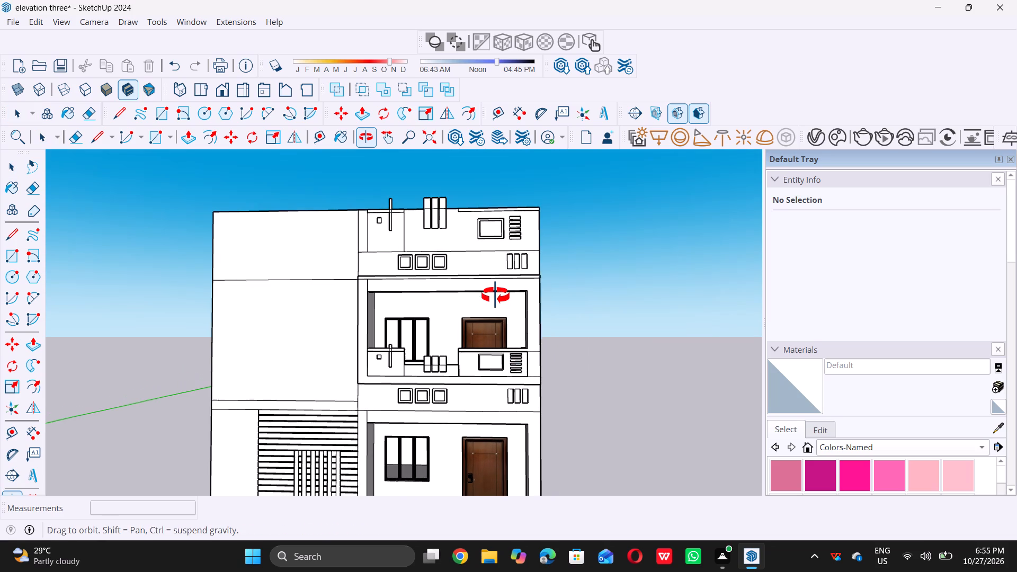
{"action": "middle_click_drag", "start_coordinate": [495, 296], "coordinate": [494, 296]}
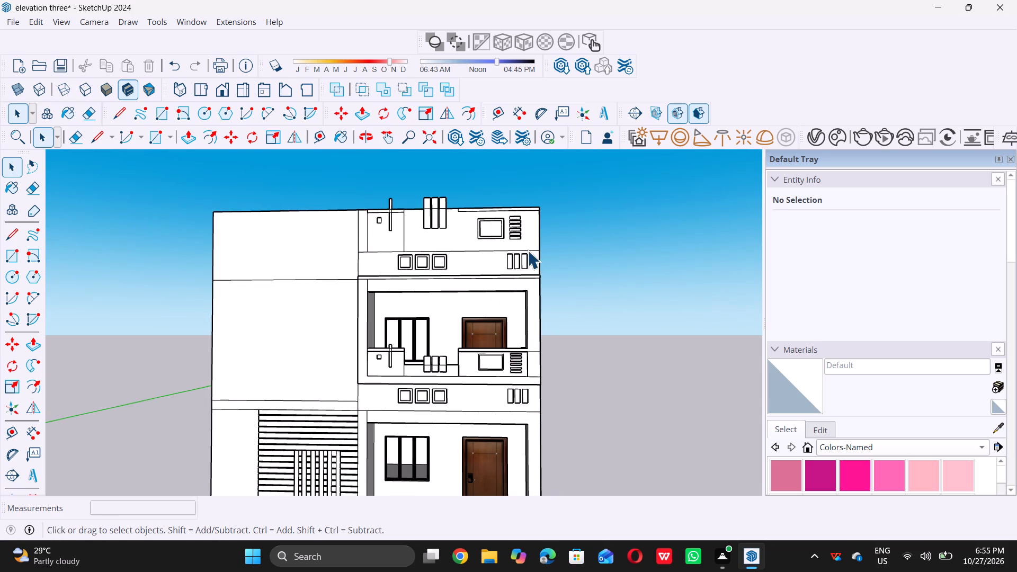
{"action": "scroll", "coordinate": [535, 354], "scroll_direction": "up", "scroll_amount": 6}
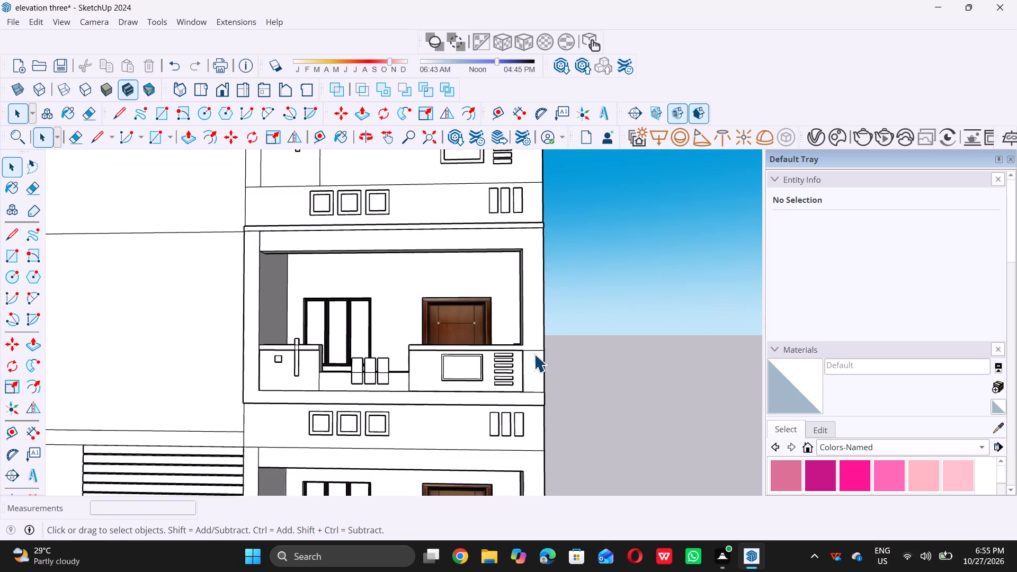
{"action": "scroll", "coordinate": [533, 355], "scroll_direction": "down", "scroll_amount": 4}
{"action": "middle_click_drag", "start_coordinate": [500, 406], "coordinate": [498, 410]}
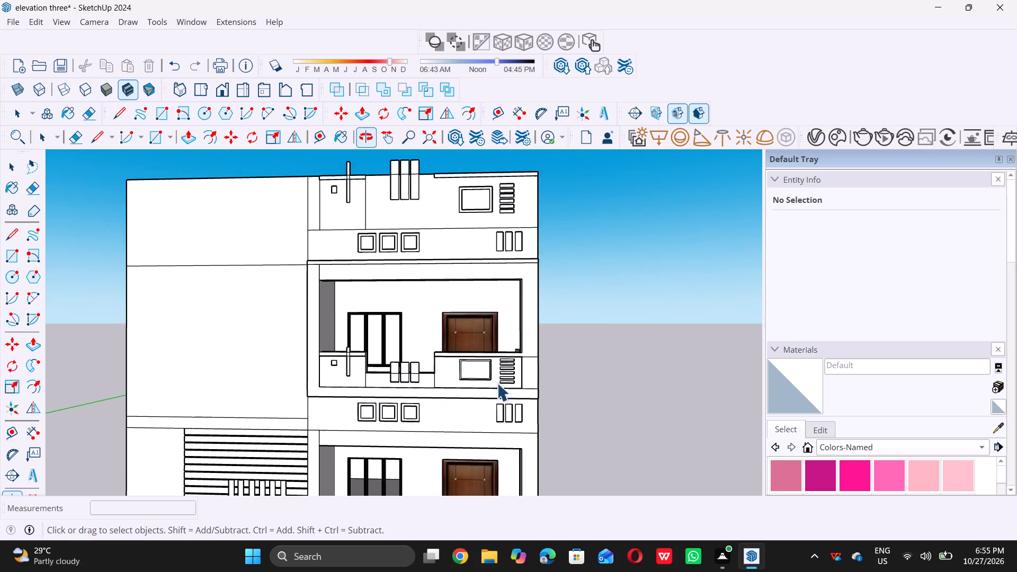
Place a vertical guide about 1' in from the facade's outer edge, aligned with the side edge of the balcony opening.
{"action": "scroll", "coordinate": [556, 201], "scroll_direction": "up", "scroll_amount": 3}
{"action": "key", "text": "t"}
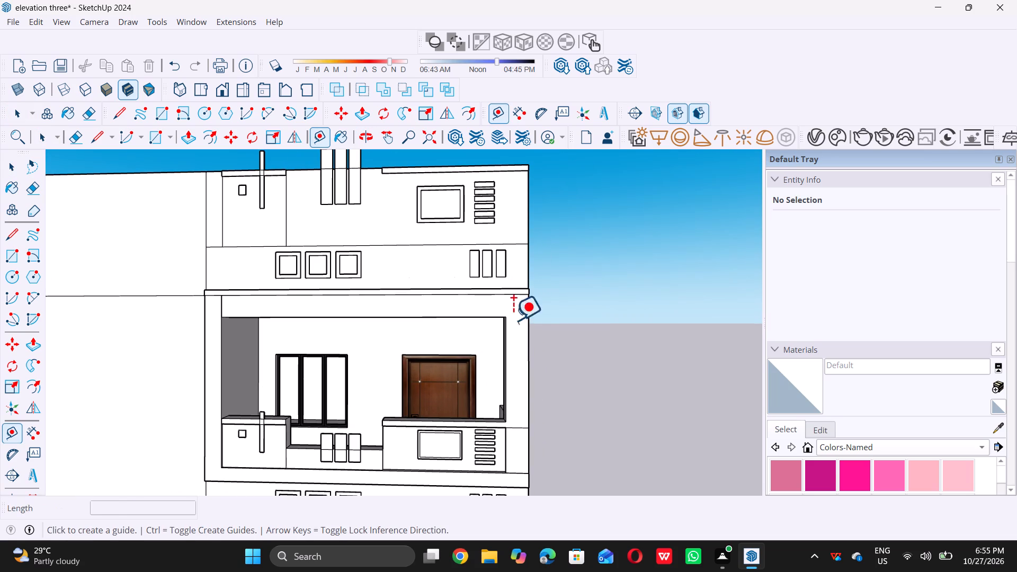
{"action": "left_click", "coordinate": [527, 331]}
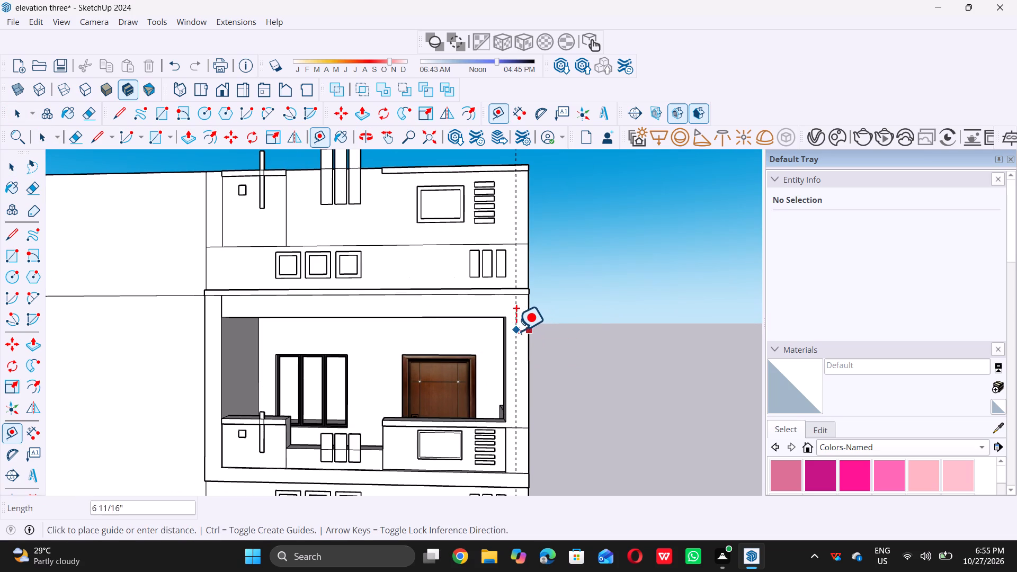
{"action": "left_click", "coordinate": [505, 330]}
{"action": "key", "text": "space"}
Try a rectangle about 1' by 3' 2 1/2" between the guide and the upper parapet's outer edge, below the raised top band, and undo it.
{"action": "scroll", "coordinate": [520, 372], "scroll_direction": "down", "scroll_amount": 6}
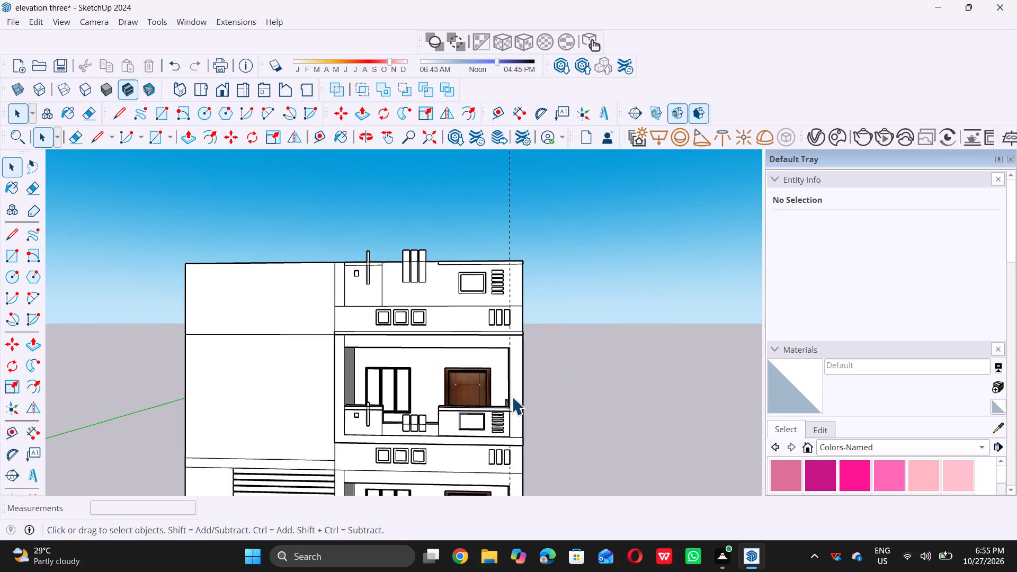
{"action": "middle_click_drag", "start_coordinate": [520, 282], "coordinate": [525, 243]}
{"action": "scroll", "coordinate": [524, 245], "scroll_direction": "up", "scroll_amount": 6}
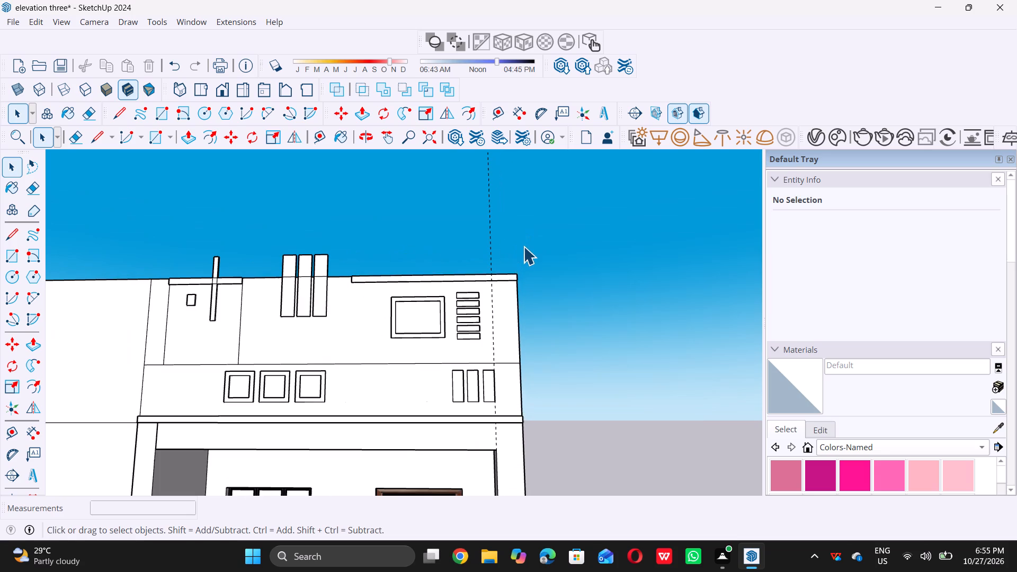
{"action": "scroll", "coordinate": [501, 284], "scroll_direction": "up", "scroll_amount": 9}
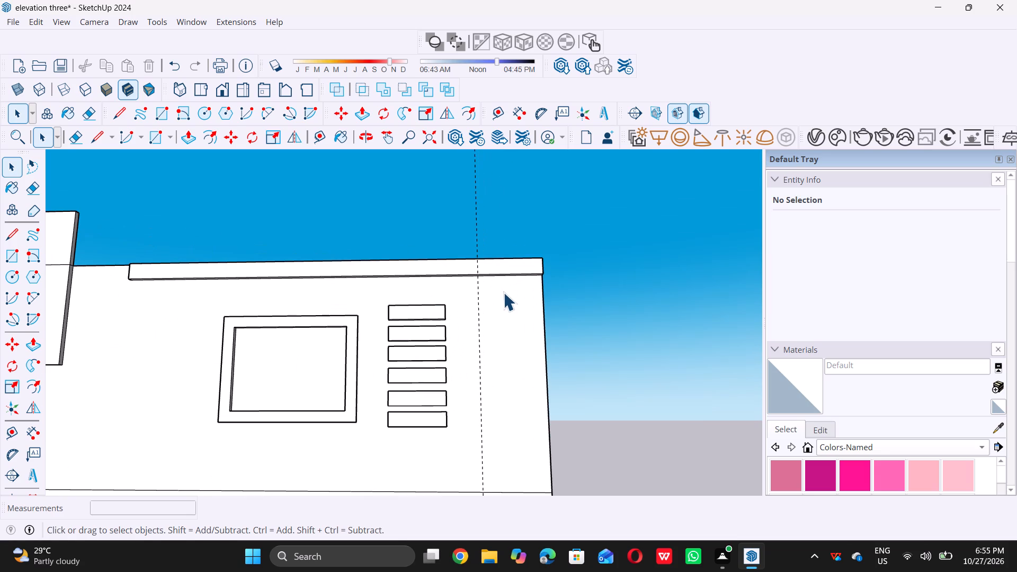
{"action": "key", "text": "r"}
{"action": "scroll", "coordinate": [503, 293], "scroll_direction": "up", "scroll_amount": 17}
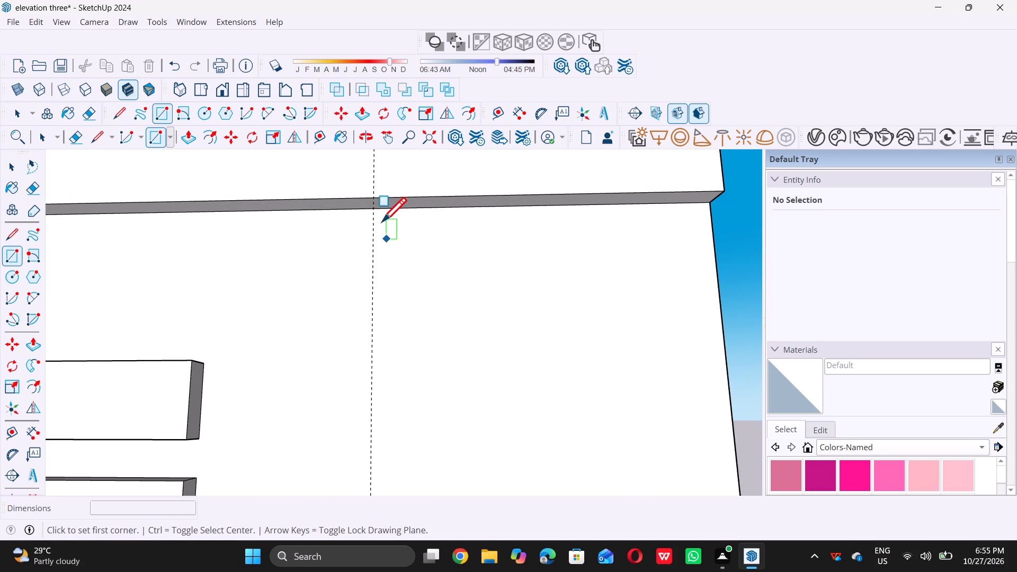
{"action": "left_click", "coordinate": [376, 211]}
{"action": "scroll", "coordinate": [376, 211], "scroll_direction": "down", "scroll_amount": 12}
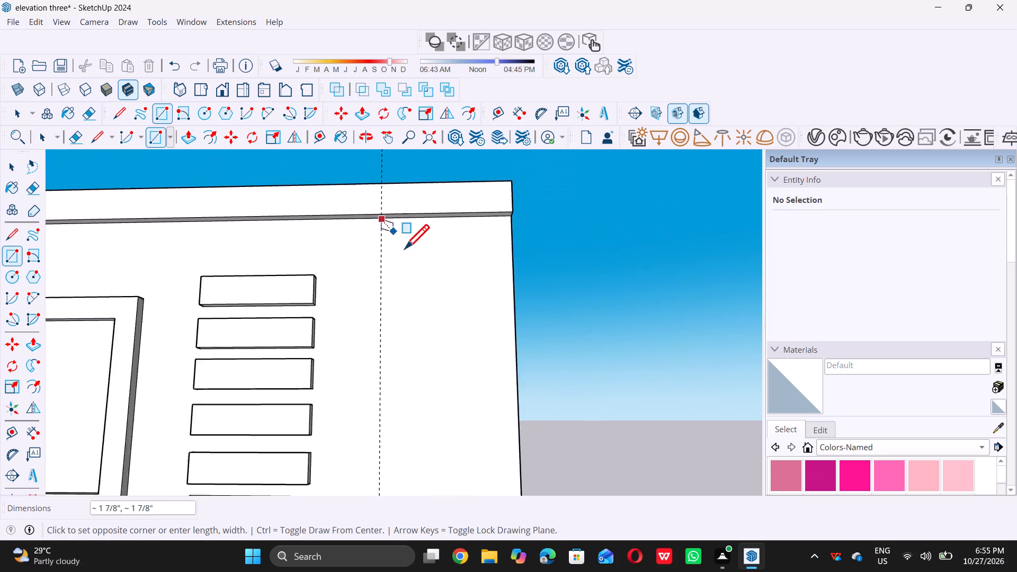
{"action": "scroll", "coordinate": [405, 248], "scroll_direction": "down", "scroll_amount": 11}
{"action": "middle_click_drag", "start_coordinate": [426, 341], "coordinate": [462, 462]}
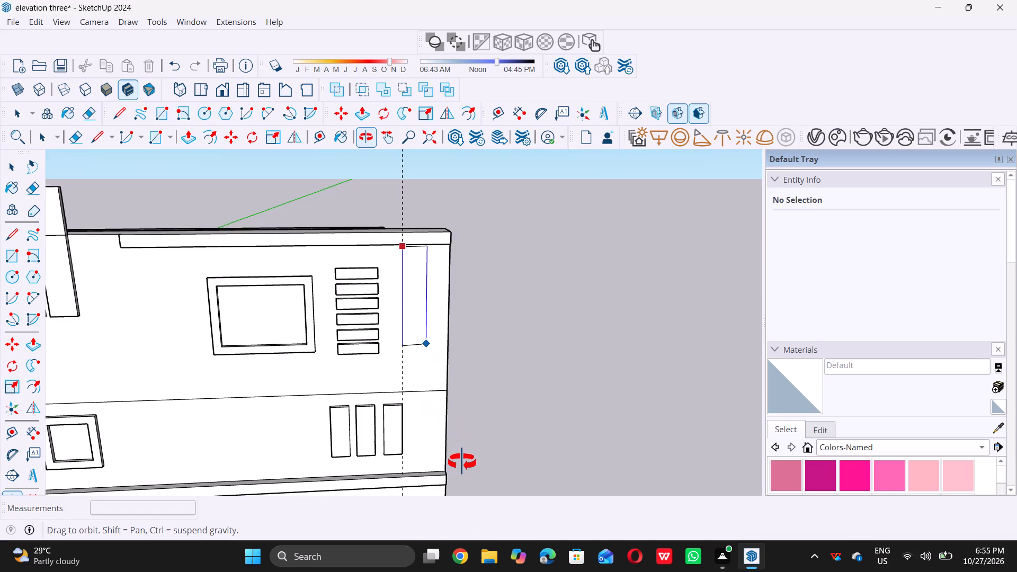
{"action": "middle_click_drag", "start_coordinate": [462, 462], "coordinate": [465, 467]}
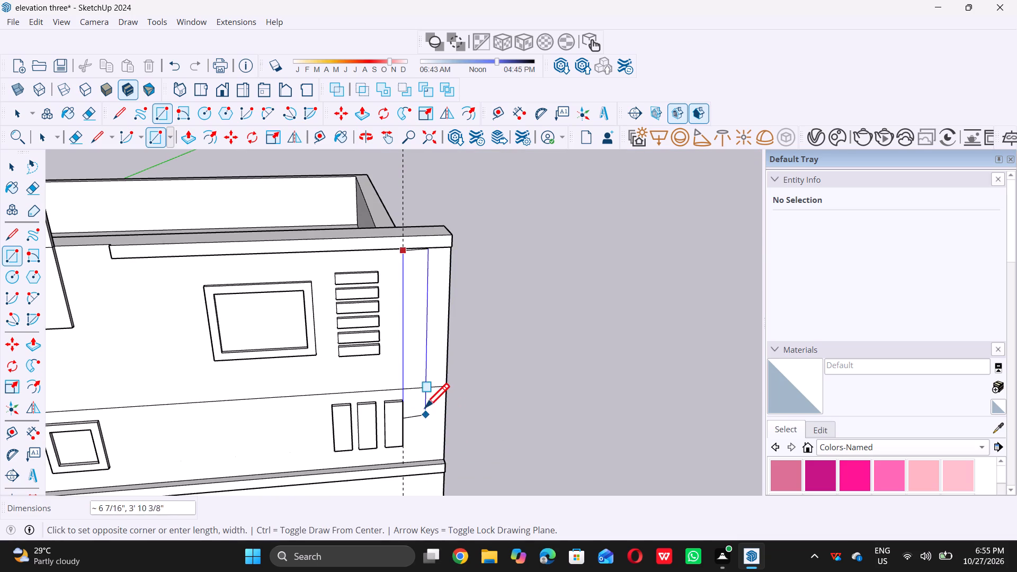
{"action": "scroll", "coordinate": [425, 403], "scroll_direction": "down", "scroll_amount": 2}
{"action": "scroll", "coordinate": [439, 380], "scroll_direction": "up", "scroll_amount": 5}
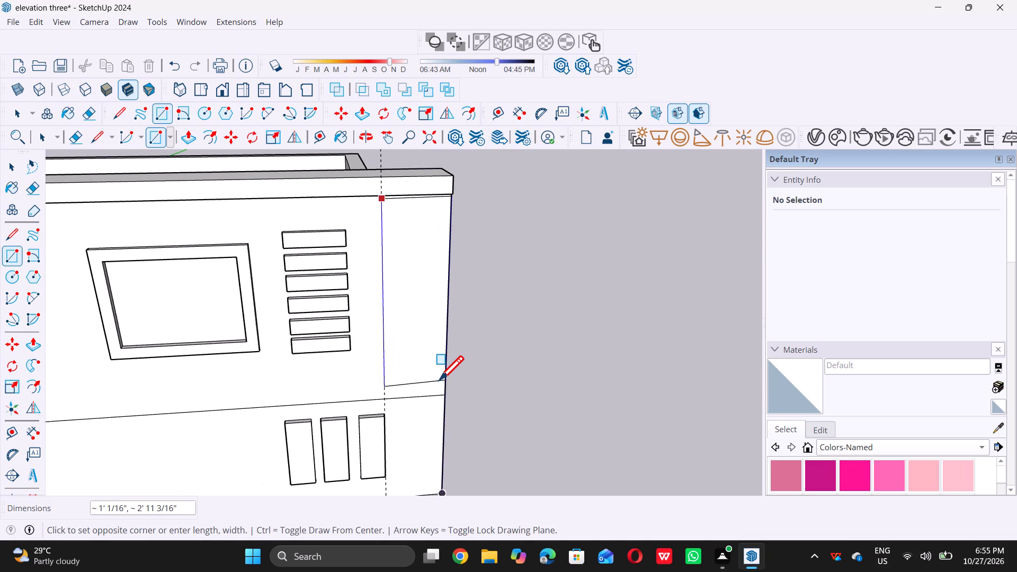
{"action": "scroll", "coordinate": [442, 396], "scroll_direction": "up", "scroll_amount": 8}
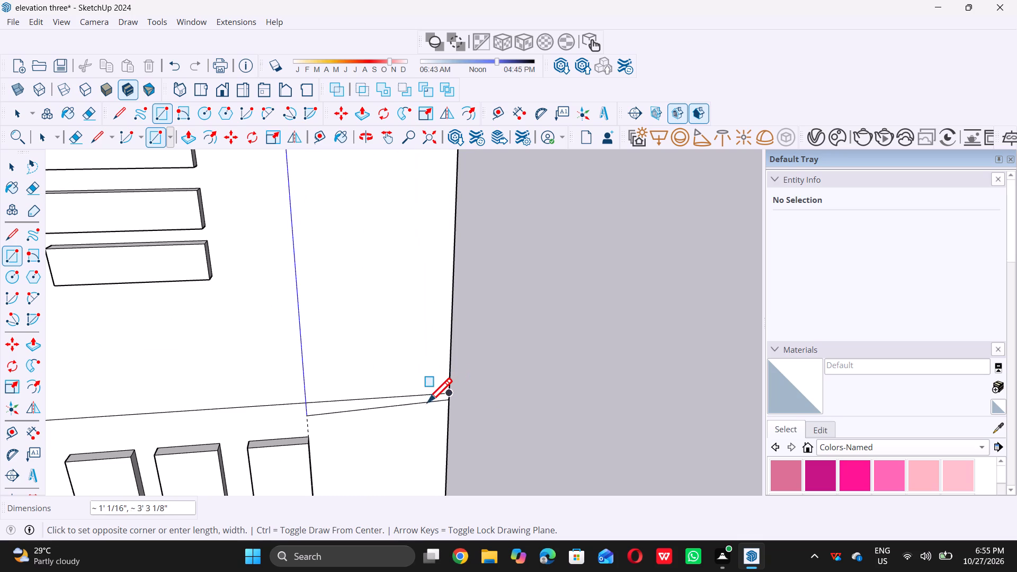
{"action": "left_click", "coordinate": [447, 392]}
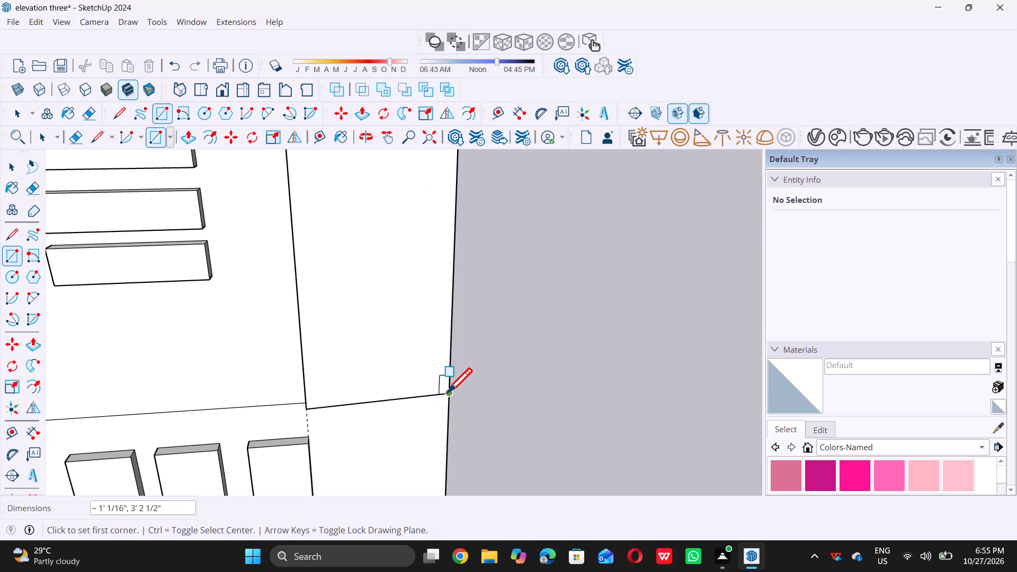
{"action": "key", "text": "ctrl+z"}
Add guides along the existing vertical guide where it meets the underside of the upper parapet's raised top band.
{"action": "scroll", "coordinate": [435, 420], "scroll_direction": "down", "scroll_amount": 13}
{"action": "middle_click_drag", "start_coordinate": [422, 380], "coordinate": [506, 255]}
{"action": "scroll", "coordinate": [455, 329], "scroll_direction": "up", "scroll_amount": 15}
{"action": "scroll", "coordinate": [412, 349], "scroll_direction": "down", "scroll_amount": 6}
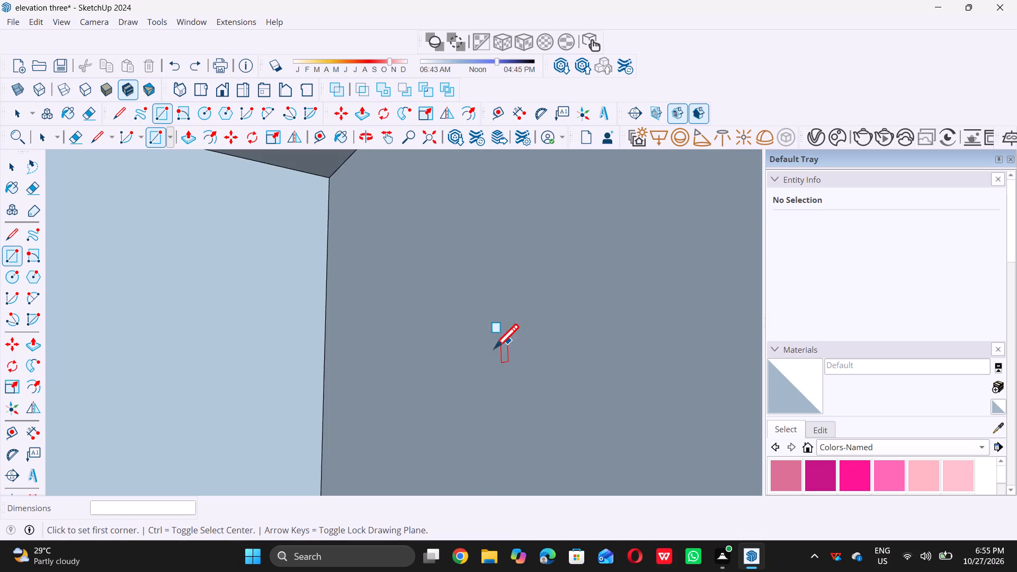
{"action": "scroll", "coordinate": [453, 388], "scroll_direction": "down", "scroll_amount": 11}
{"action": "scroll", "coordinate": [502, 379], "scroll_direction": "down", "scroll_amount": 13}
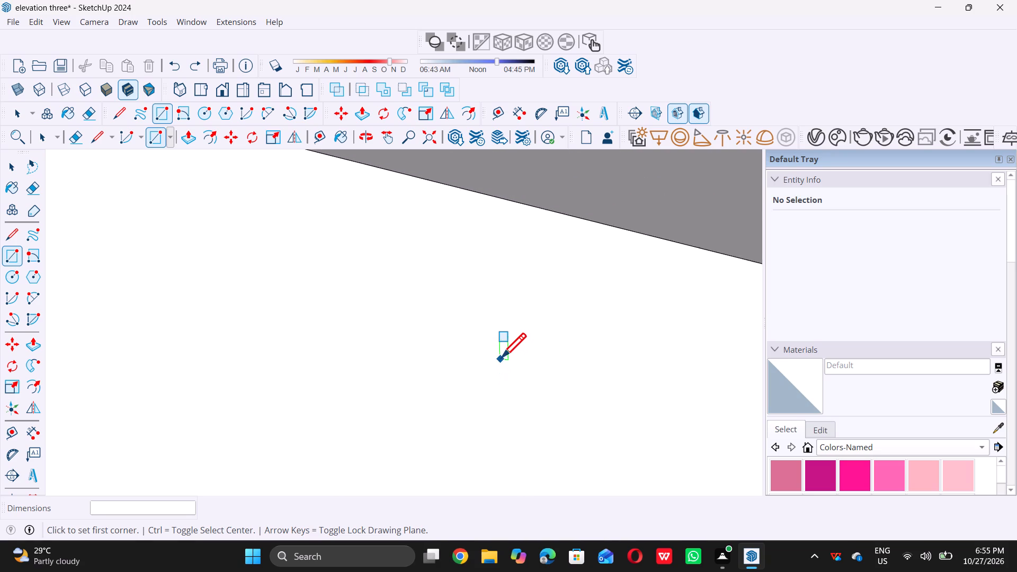
{"action": "scroll", "coordinate": [502, 357], "scroll_direction": "down", "scroll_amount": 20}
{"action": "scroll", "coordinate": [502, 357], "scroll_direction": "down", "scroll_amount": 16}
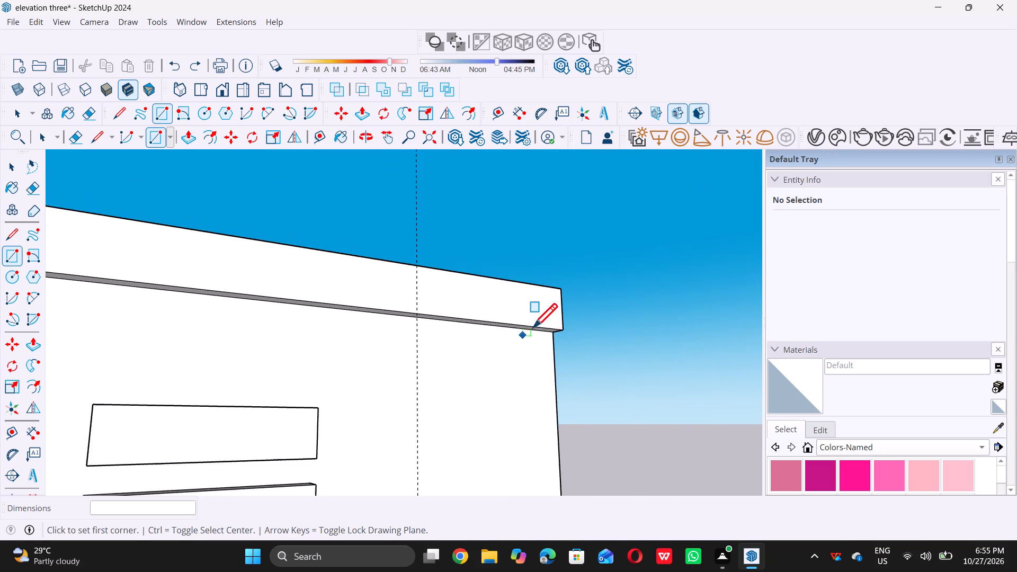
{"action": "scroll", "coordinate": [533, 327], "scroll_direction": "down", "scroll_amount": 6}
{"action": "middle_click_drag", "start_coordinate": [492, 354], "coordinate": [450, 271]}
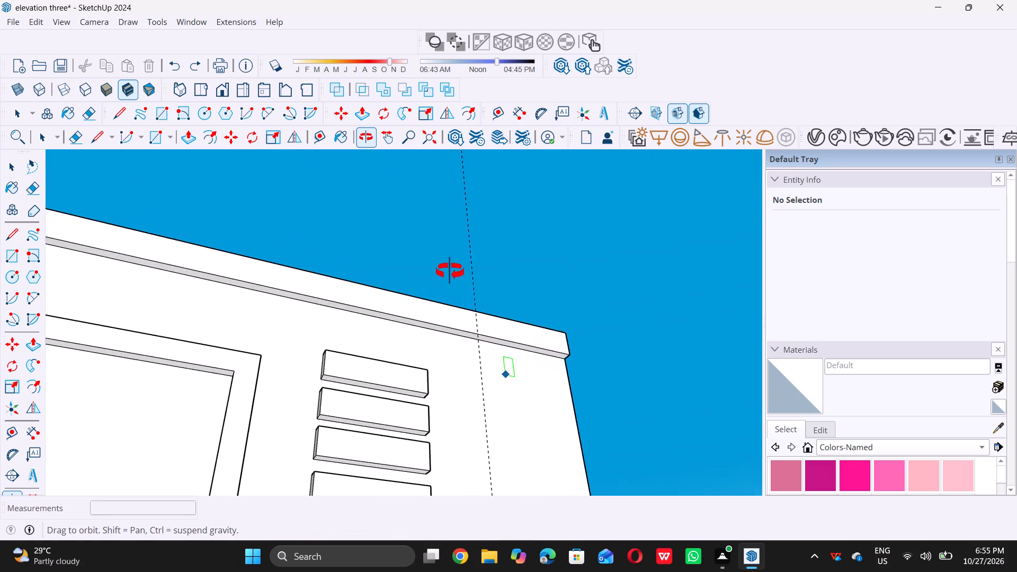
{"action": "middle_click_drag", "start_coordinate": [450, 271], "coordinate": [314, 307]}
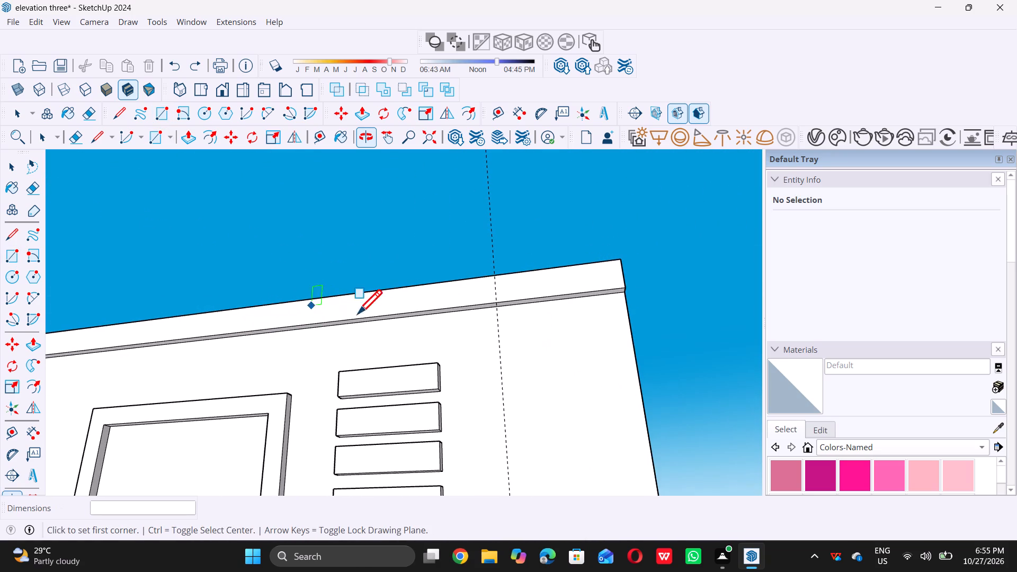
{"action": "key", "text": "space"}
{"action": "middle_click_drag", "start_coordinate": [596, 354], "coordinate": [473, 410]}
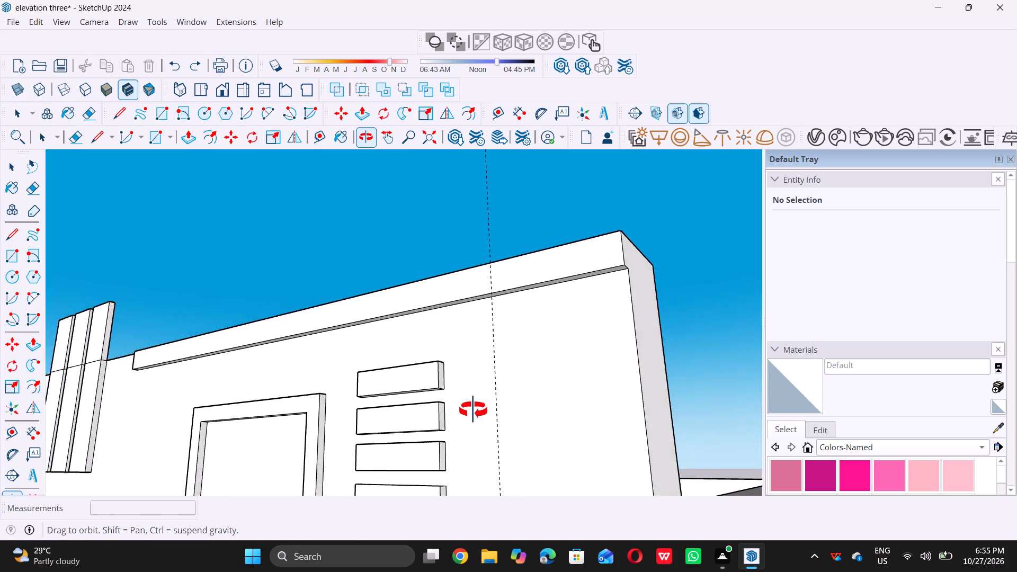
{"action": "middle_click_drag", "start_coordinate": [473, 410], "coordinate": [451, 434]}
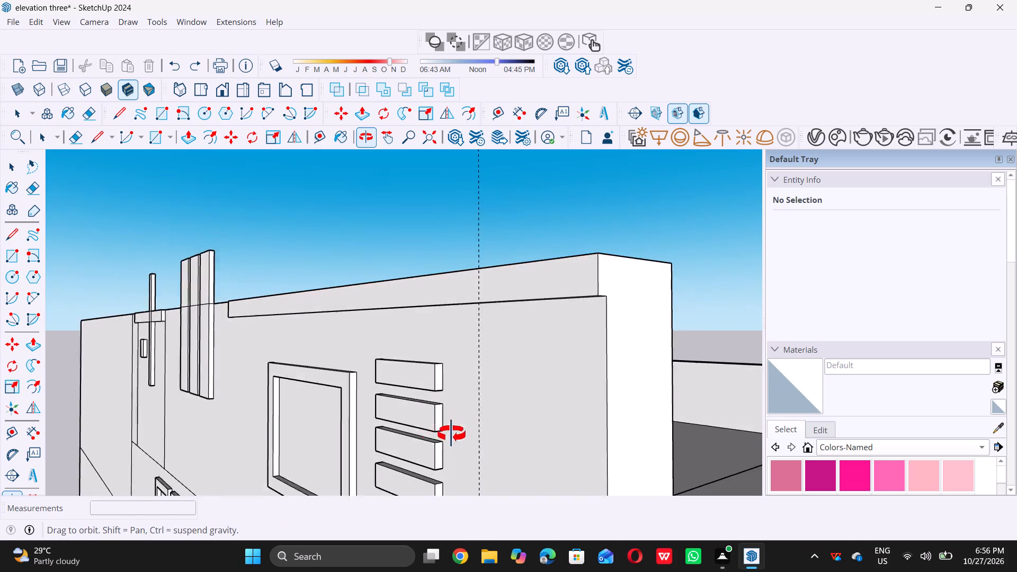
{"action": "middle_click_drag", "start_coordinate": [451, 434], "coordinate": [389, 351]}
{"action": "scroll", "coordinate": [449, 260], "scroll_direction": "up", "scroll_amount": 12}
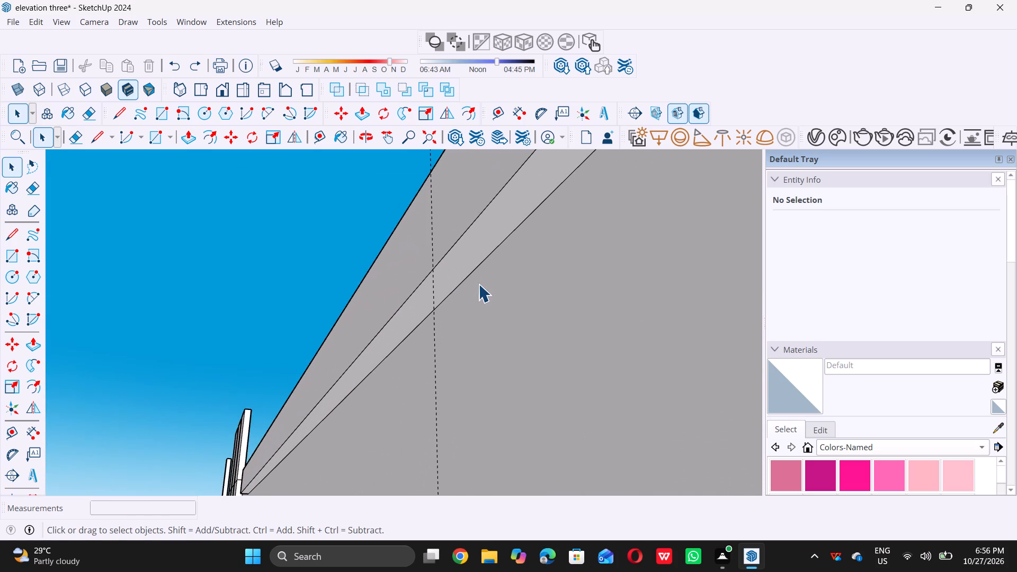
{"action": "key", "text": "t"}
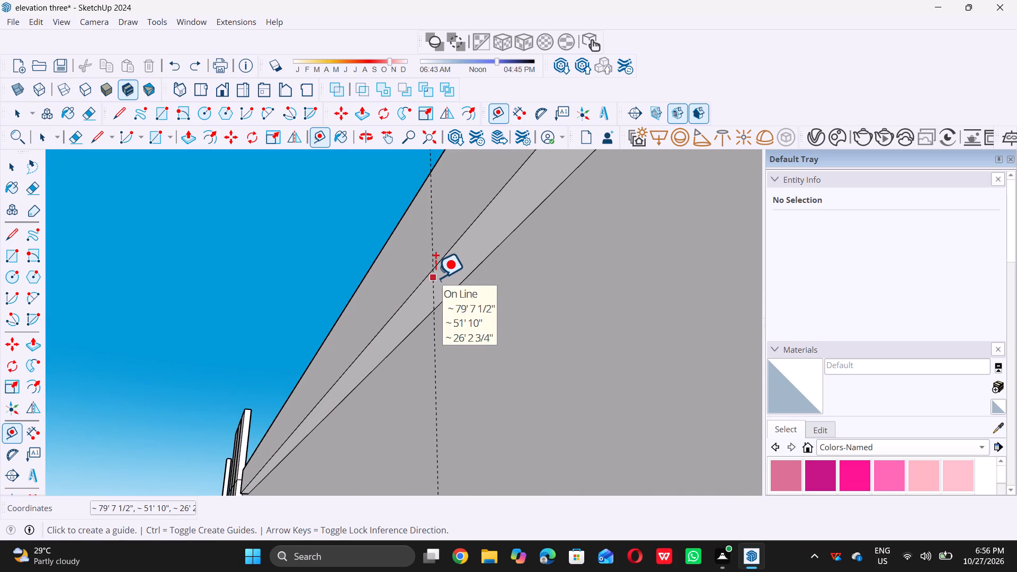
{"action": "double_click", "coordinate": [432, 278]}
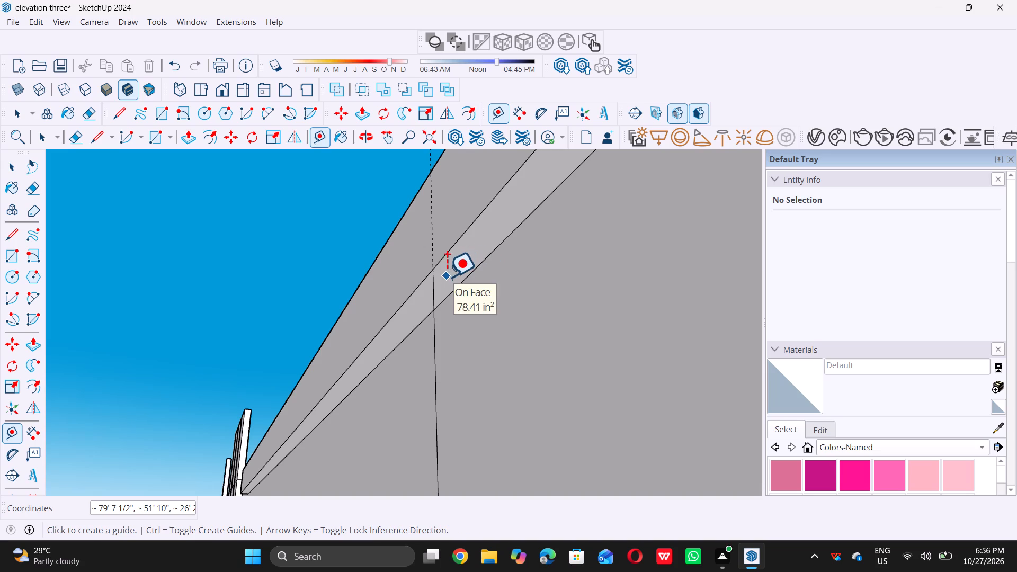
{"action": "key", "text": "space"}
{"action": "key", "text": "t"}
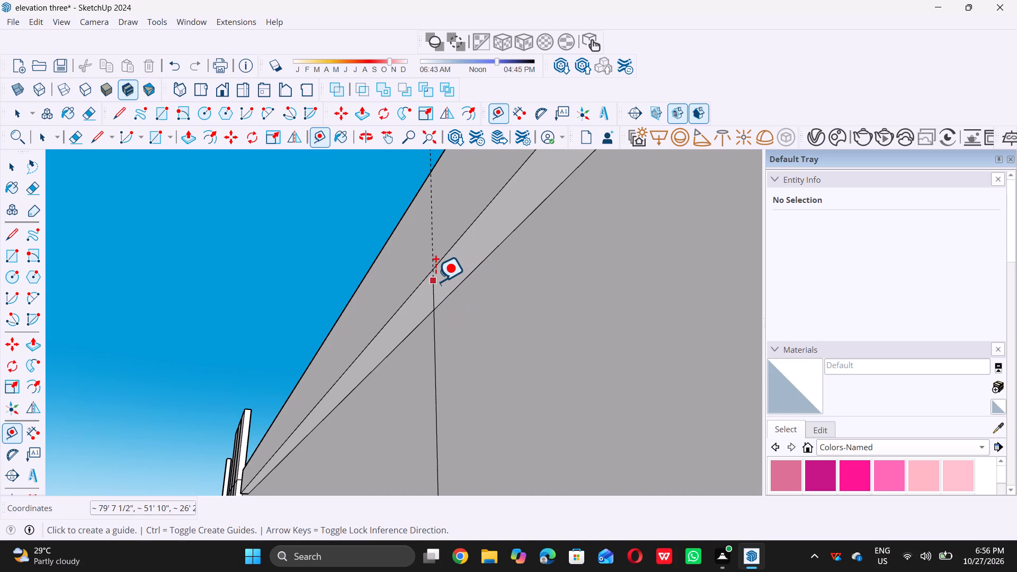
{"action": "double_click", "coordinate": [435, 281]}
{"action": "key", "text": "space"}
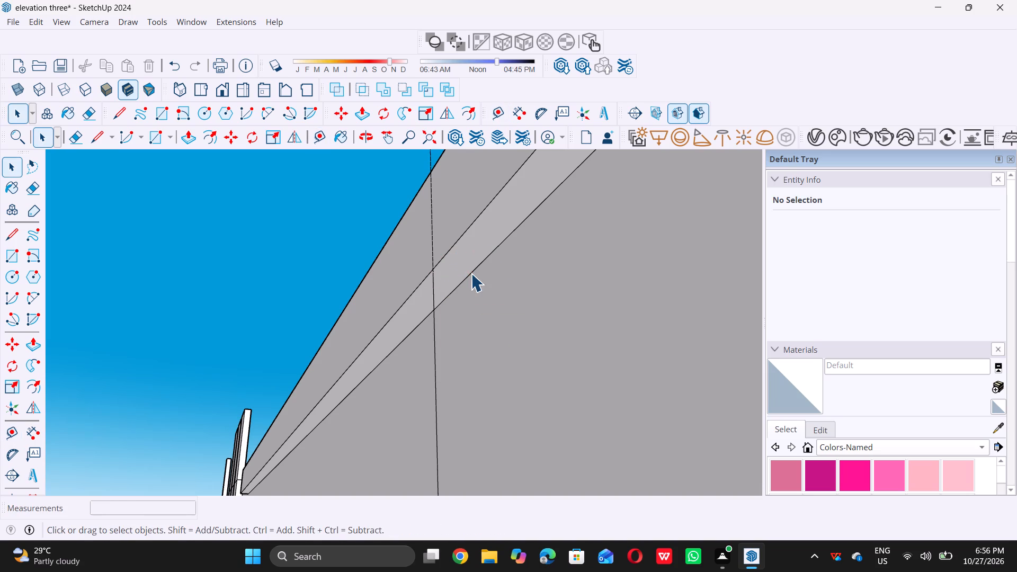
{"action": "key", "text": "t"}
{"action": "double_click", "coordinate": [432, 306]}
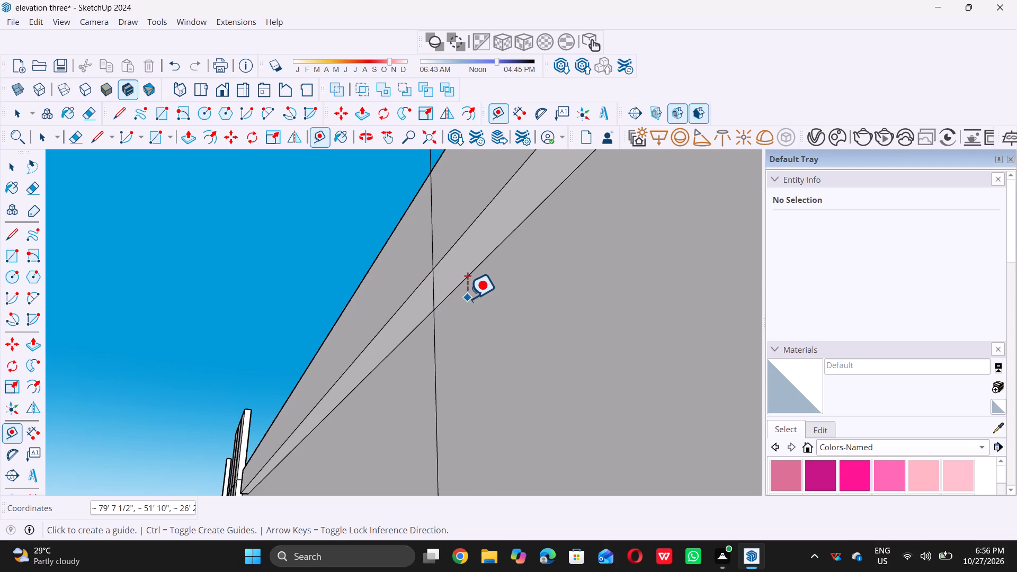
{"action": "key", "text": "space"}
Place a vertical guide about 7/16" from the existing guide, starting where it meets the underside of the upper parapet's raised top band.
{"action": "type", "text": "t"}
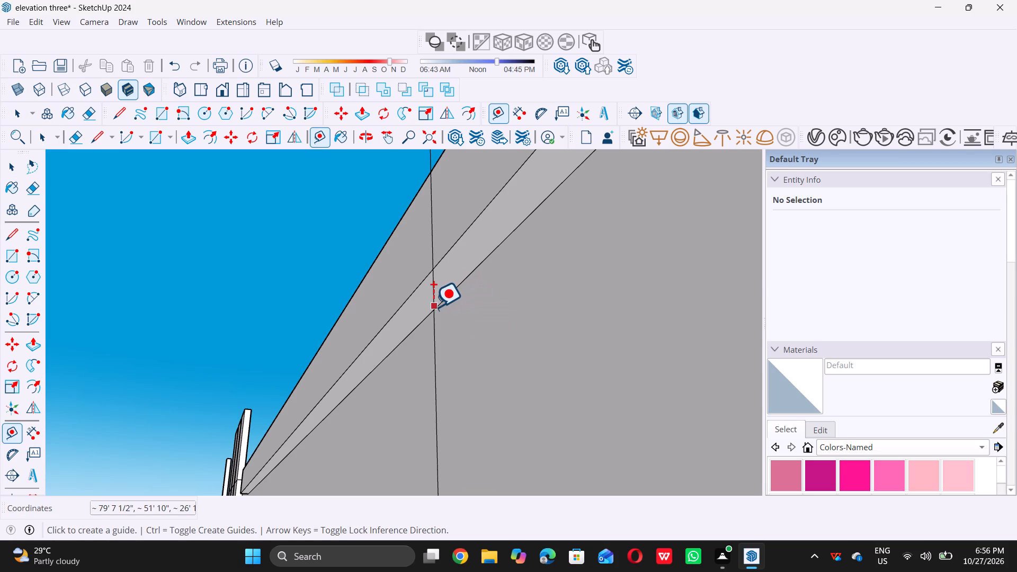
{"action": "left_click", "coordinate": [433, 307]}
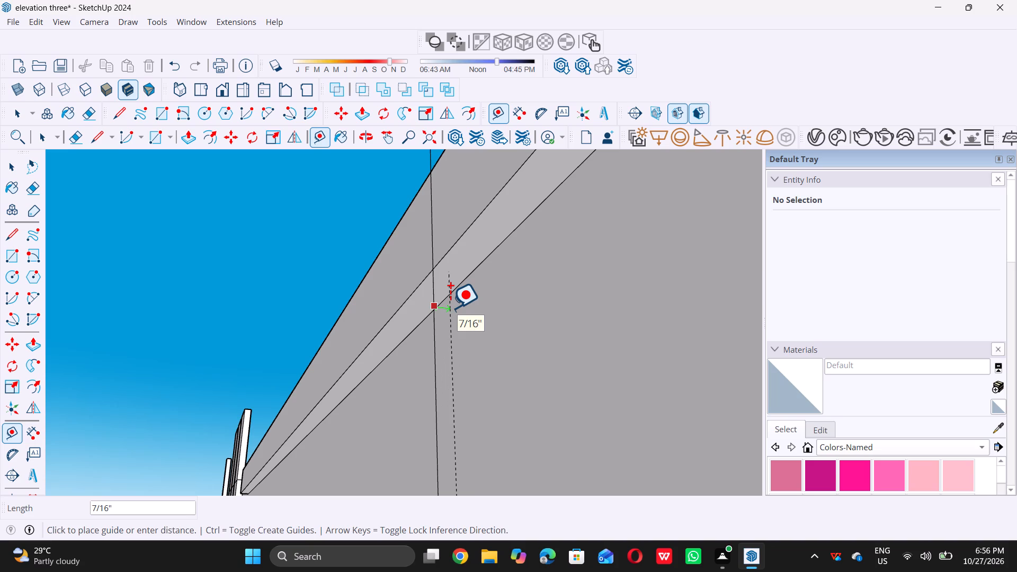
{"action": "double_click", "coordinate": [452, 305]}
Examine how the closely spaced vertical guides line up with the upper parapet's wall face and the underside of its raised top band.
{"action": "scroll", "coordinate": [451, 302], "scroll_direction": "down", "scroll_amount": 11}
{"action": "middle_click_drag", "start_coordinate": [462, 330], "coordinate": [565, 350]}
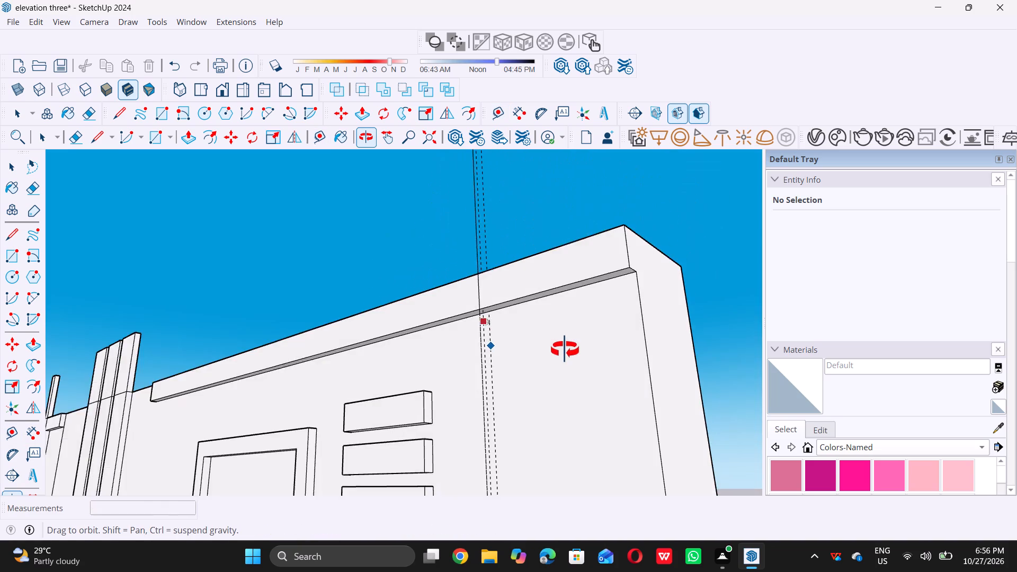
{"action": "middle_click_drag", "start_coordinate": [565, 350], "coordinate": [615, 369]}
{"action": "key", "text": "space"}
{"action": "middle_click_drag", "start_coordinate": [510, 393], "coordinate": [552, 404]}
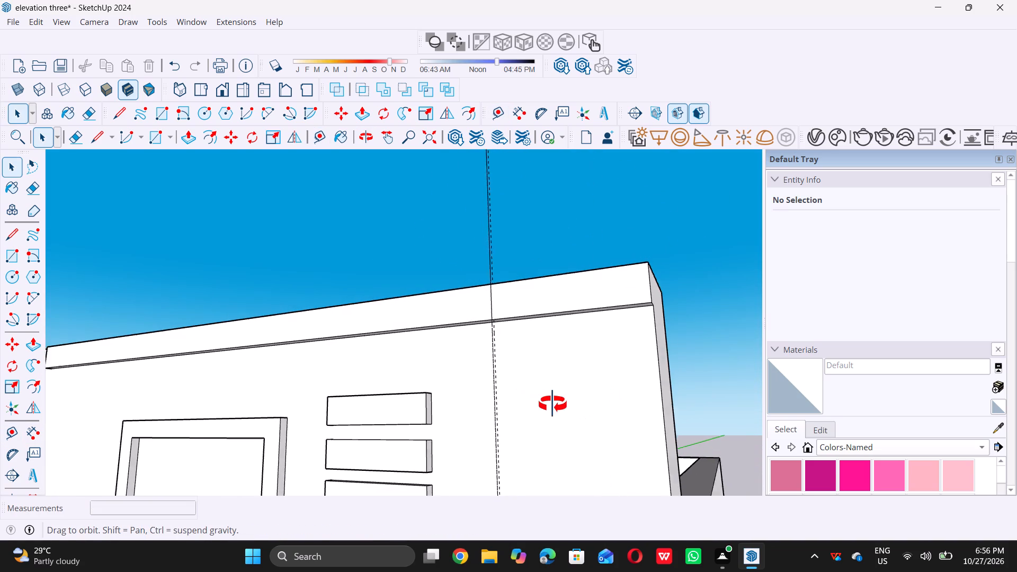
{"action": "middle_click_drag", "start_coordinate": [552, 404], "coordinate": [568, 405]}
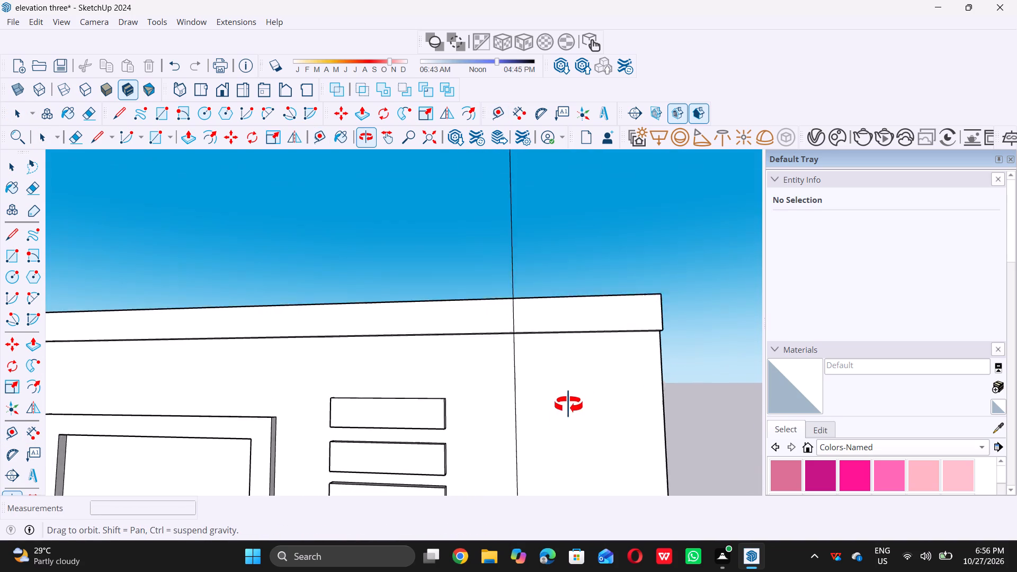
{"action": "middle_click_drag", "start_coordinate": [568, 405], "coordinate": [483, 343]}
{"action": "scroll", "coordinate": [497, 309], "scroll_direction": "down", "scroll_amount": 14}
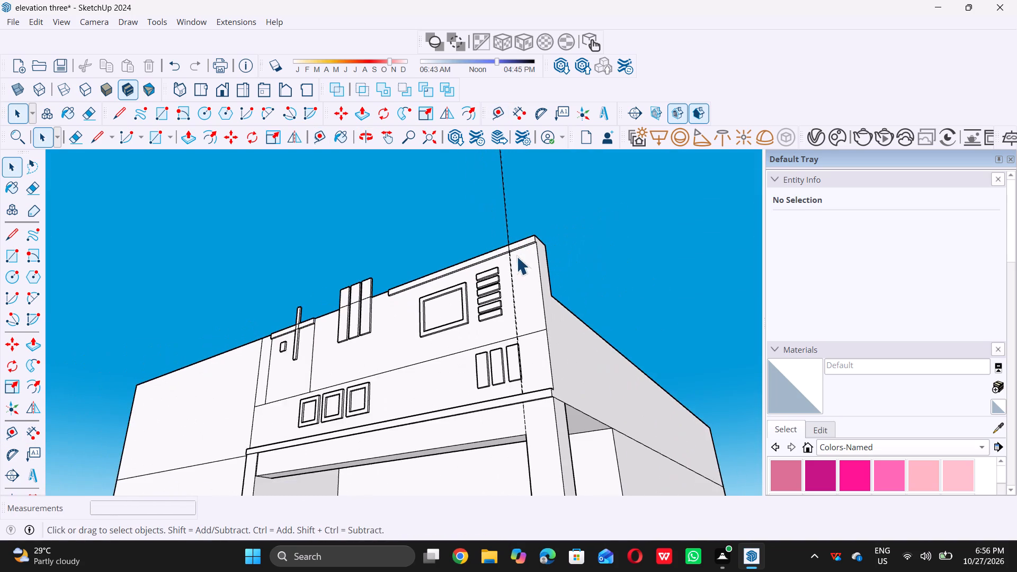
{"action": "scroll", "coordinate": [516, 256], "scroll_direction": "up", "scroll_amount": 1}
{"action": "middle_click_drag", "start_coordinate": [516, 256], "coordinate": [583, 315]}
{"action": "scroll", "coordinate": [573, 314], "scroll_direction": "up", "scroll_amount": 7}
{"action": "key", "text": "r"}
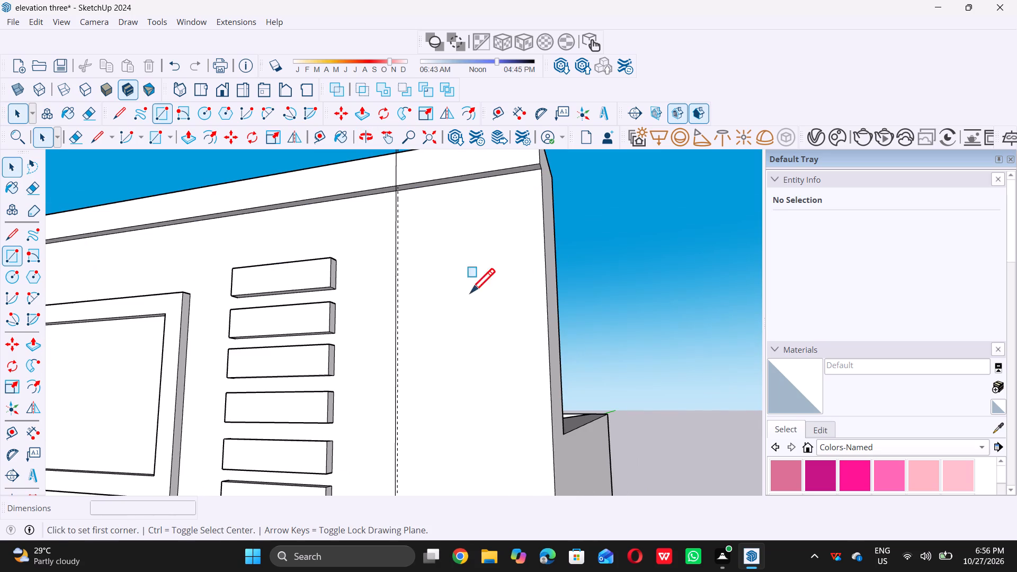
{"action": "scroll", "coordinate": [407, 278], "scroll_direction": "up", "scroll_amount": 5}
{"action": "scroll", "coordinate": [398, 192], "scroll_direction": "up", "scroll_amount": 5}
{"action": "scroll", "coordinate": [405, 314], "scroll_direction": "down", "scroll_amount": 6}
{"action": "scroll", "coordinate": [421, 220], "scroll_direction": "up", "scroll_amount": 6}
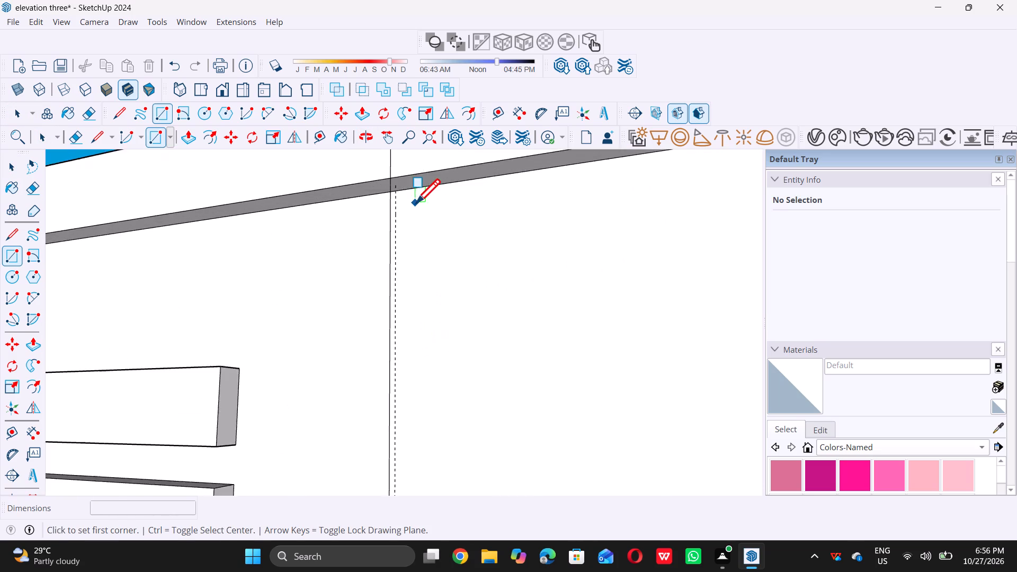
{"action": "scroll", "coordinate": [416, 203], "scroll_direction": "up", "scroll_amount": 17}
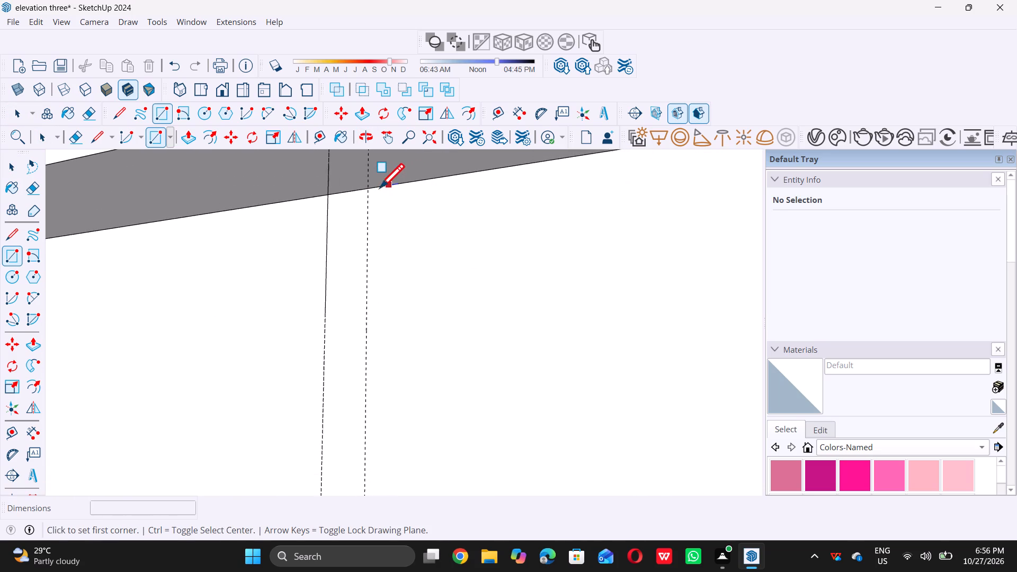
{"action": "middle_click_drag", "start_coordinate": [379, 189], "coordinate": [302, 260]}
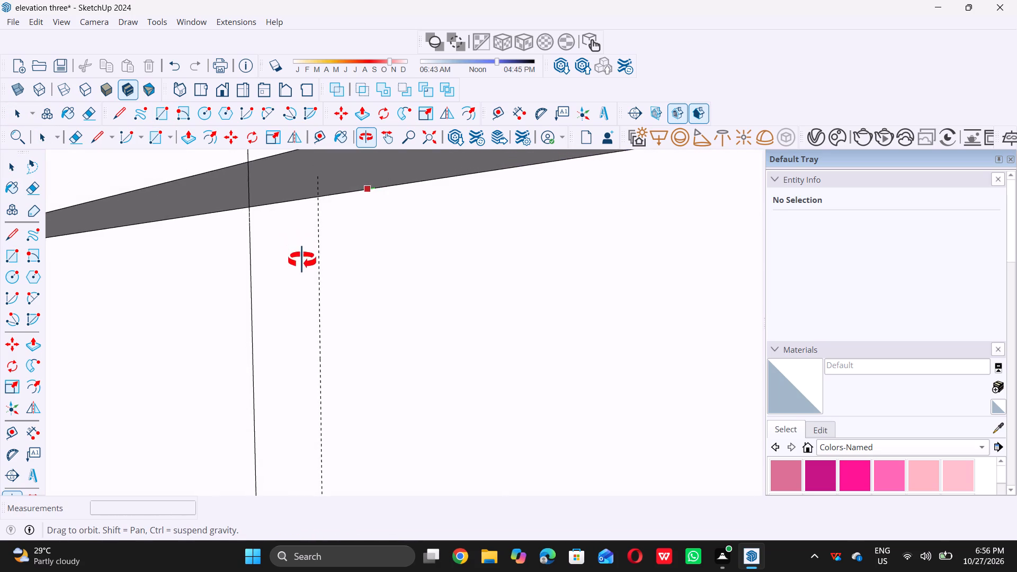
{"action": "middle_click_drag", "start_coordinate": [302, 260], "coordinate": [336, 223]}
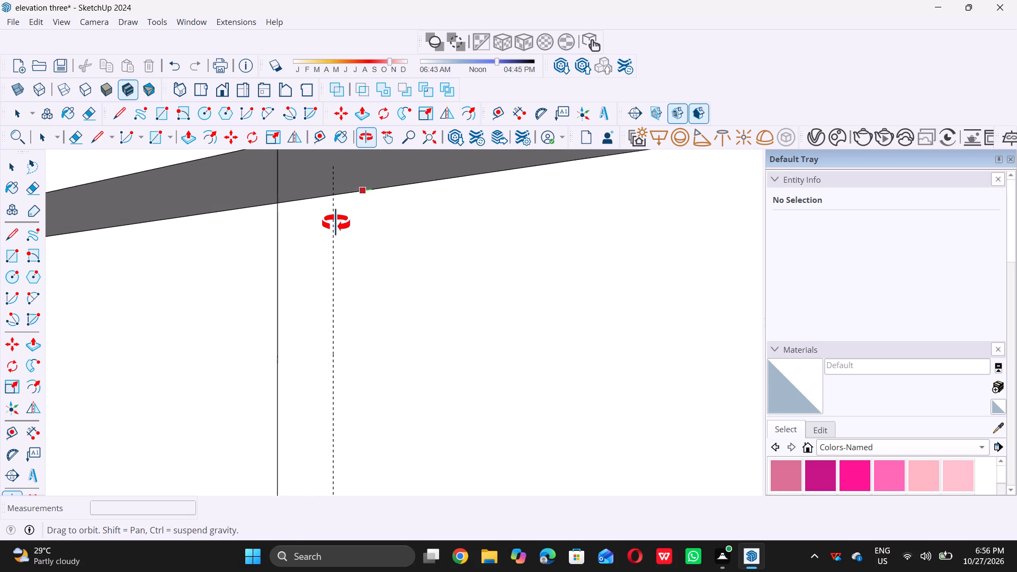
{"action": "middle_click_drag", "start_coordinate": [336, 223], "coordinate": [418, 247]}
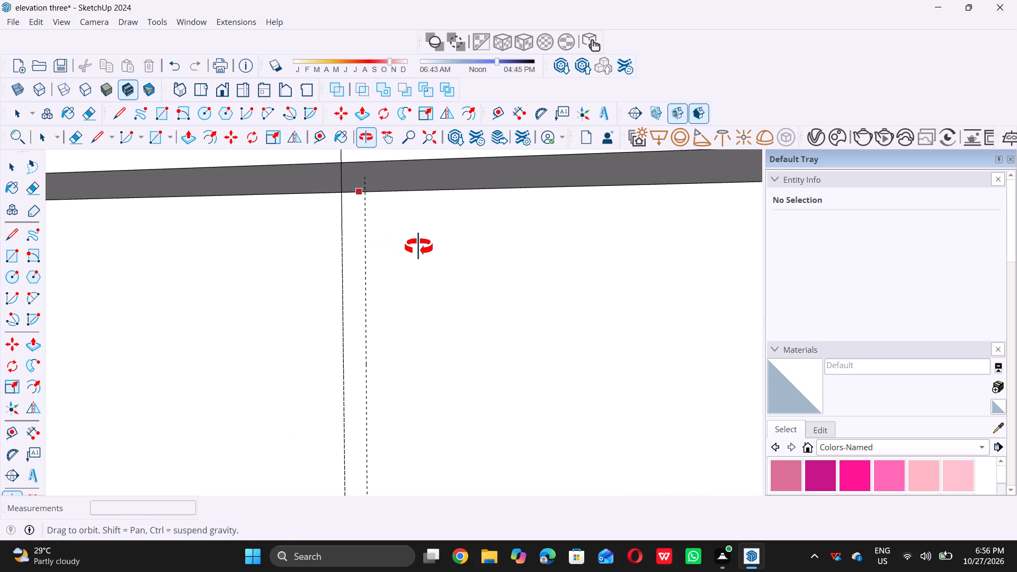
{"action": "middle_click_drag", "start_coordinate": [418, 247], "coordinate": [469, 298]}
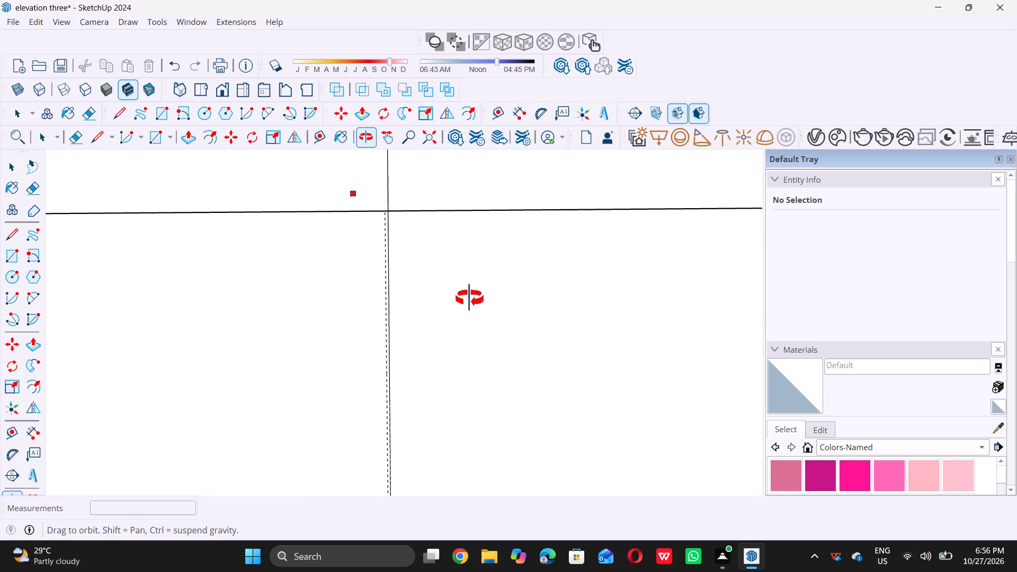
{"action": "middle_click_drag", "start_coordinate": [469, 298], "coordinate": [467, 303]}
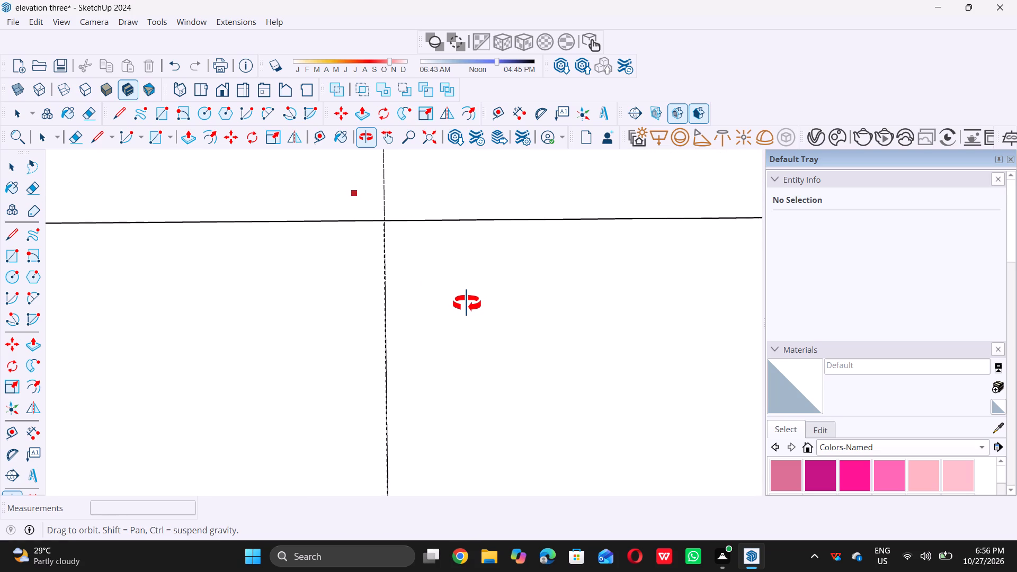
{"action": "middle_click_drag", "start_coordinate": [467, 303], "coordinate": [355, 255]}
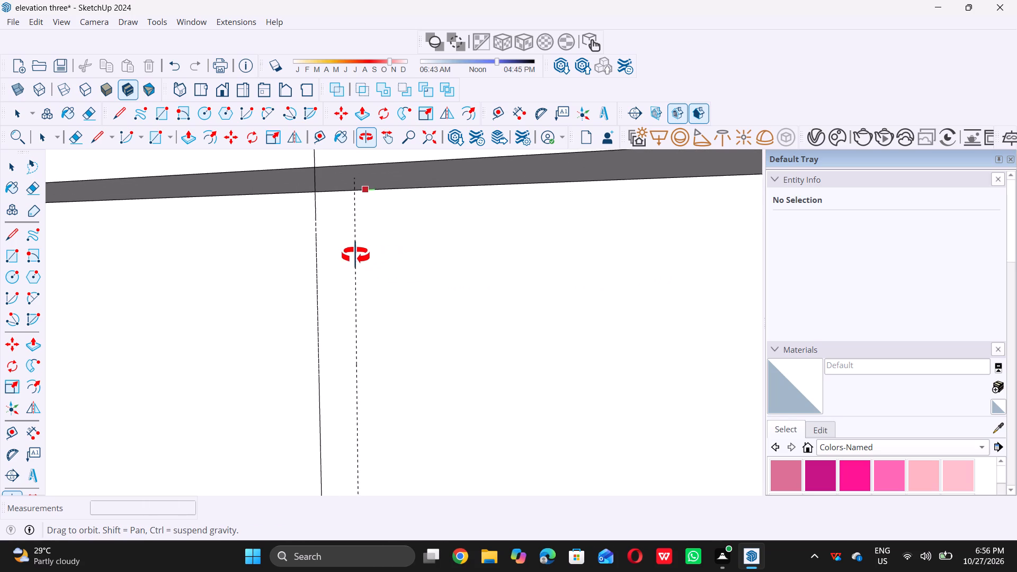
{"action": "middle_click_drag", "start_coordinate": [355, 255], "coordinate": [333, 262]}
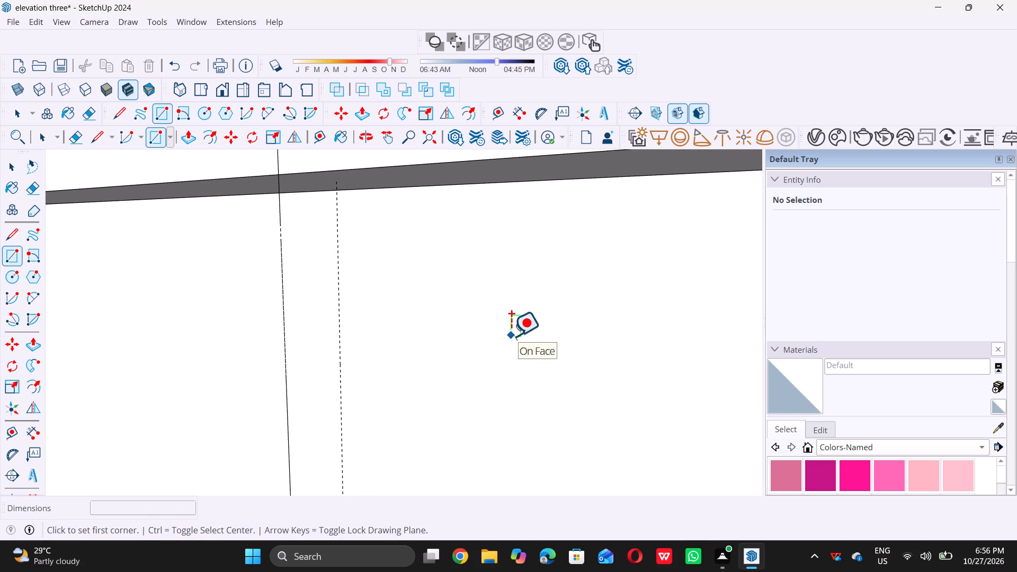
Add a guide along the vertical guide lying on the upper parapet's wall face, below the raised top band.
{"action": "key", "text": "t"}
{"action": "double_click", "coordinate": [337, 240]}
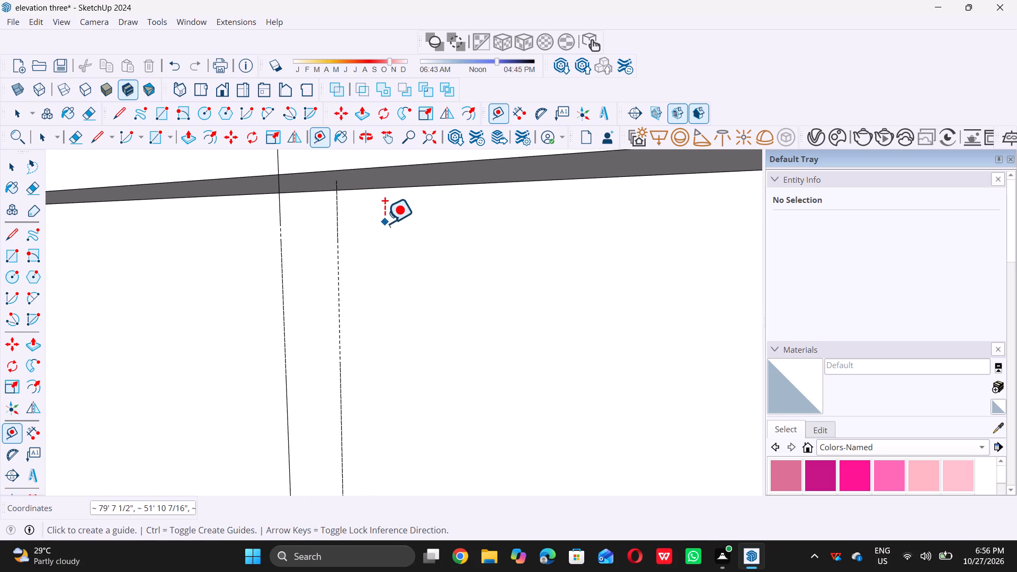
Place a vertical guide about 1' 1/16" in from the upper parapet's outer edge, aligned with the existing vertical guides.
{"action": "scroll", "coordinate": [373, 233], "scroll_direction": "down", "scroll_amount": 20}
{"action": "scroll", "coordinate": [373, 233], "scroll_direction": "down", "scroll_amount": 9}
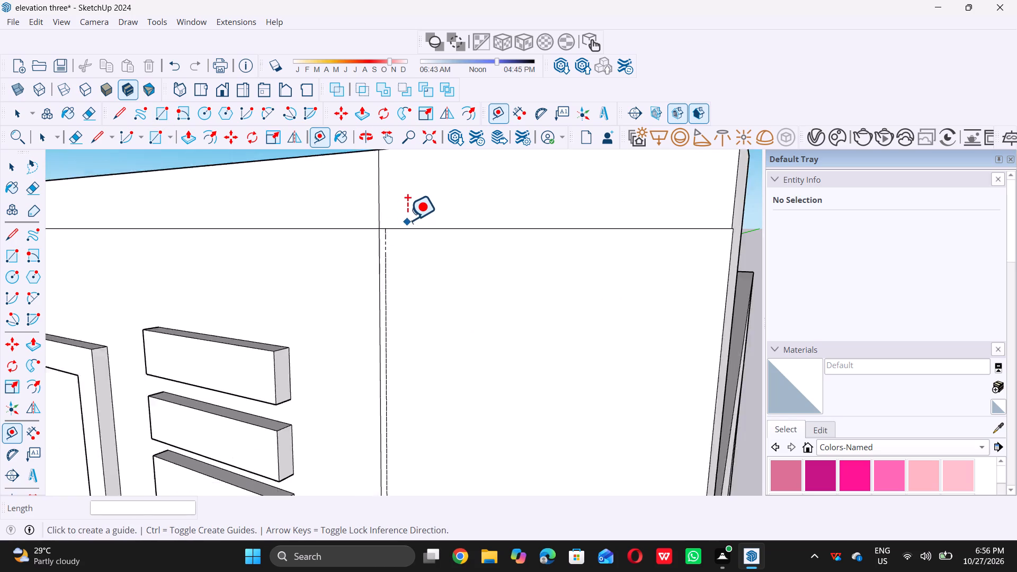
{"action": "scroll", "coordinate": [407, 220], "scroll_direction": "down", "scroll_amount": 6}
{"action": "middle_click_drag", "start_coordinate": [493, 317], "coordinate": [512, 271]}
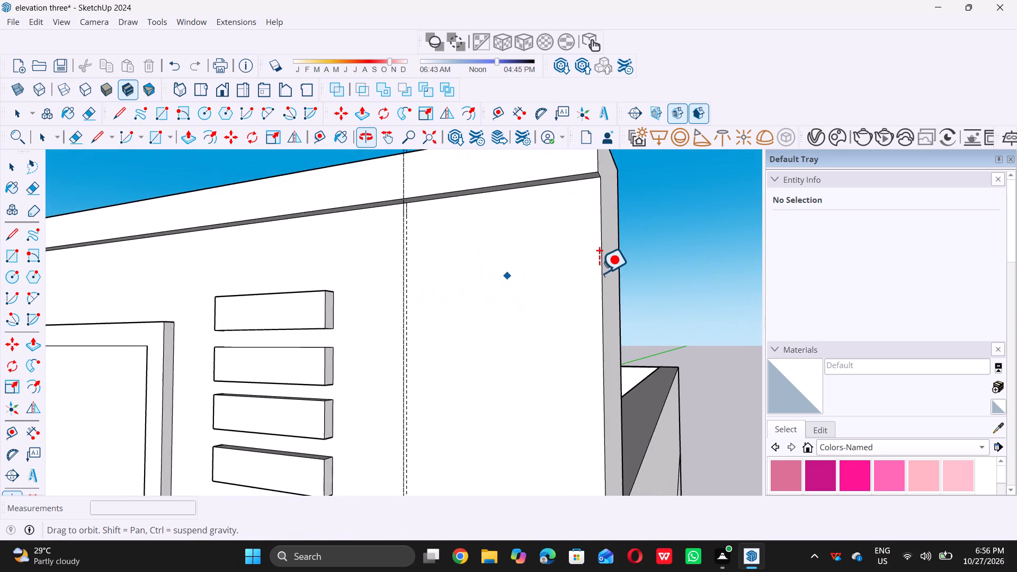
{"action": "scroll", "coordinate": [601, 273], "scroll_direction": "up", "scroll_amount": 4}
{"action": "triple_click", "coordinate": [600, 260]}
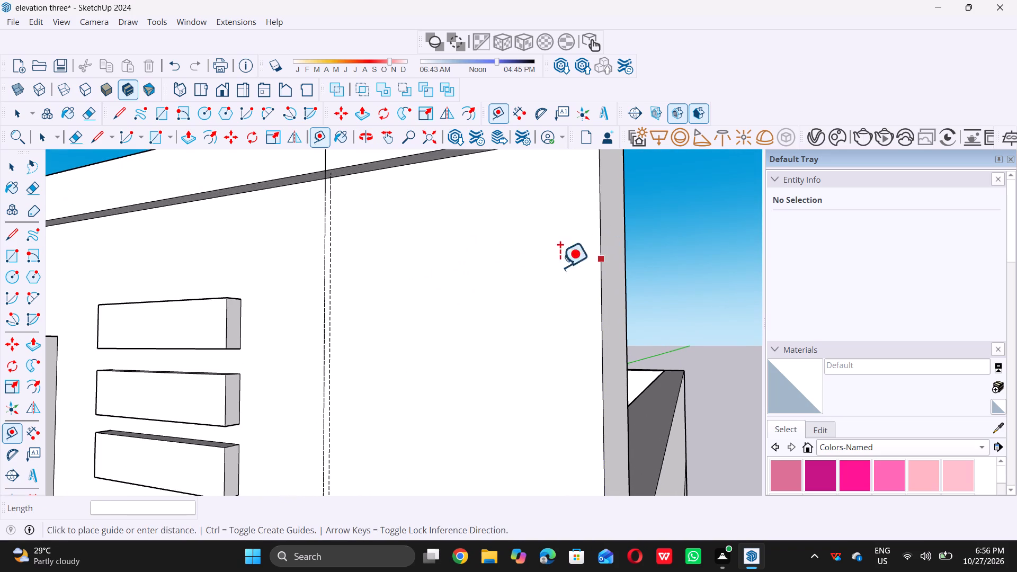
{"action": "middle_click_drag", "start_coordinate": [396, 271], "coordinate": [485, 294]}
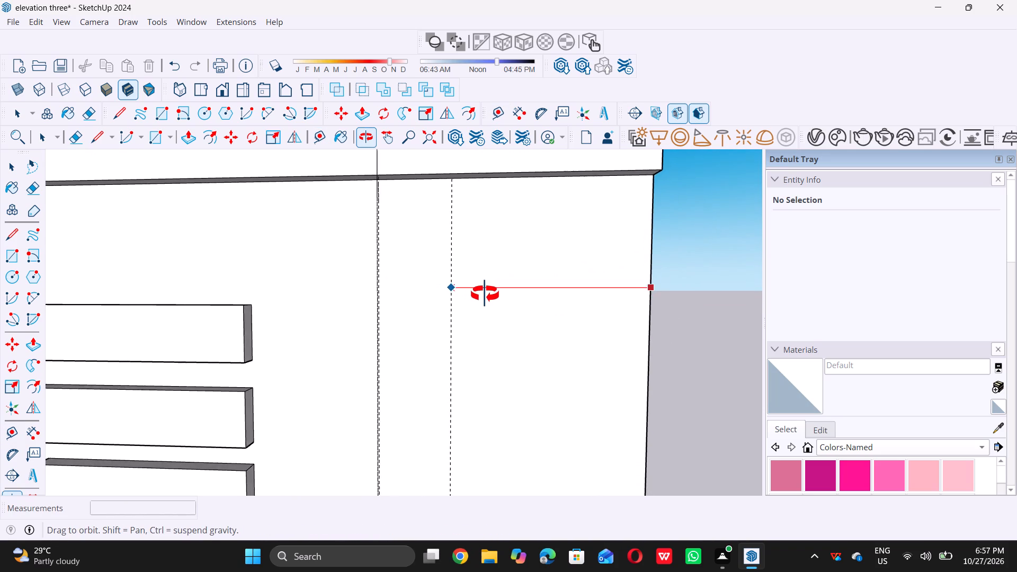
{"action": "middle_click_drag", "start_coordinate": [485, 294], "coordinate": [493, 294]}
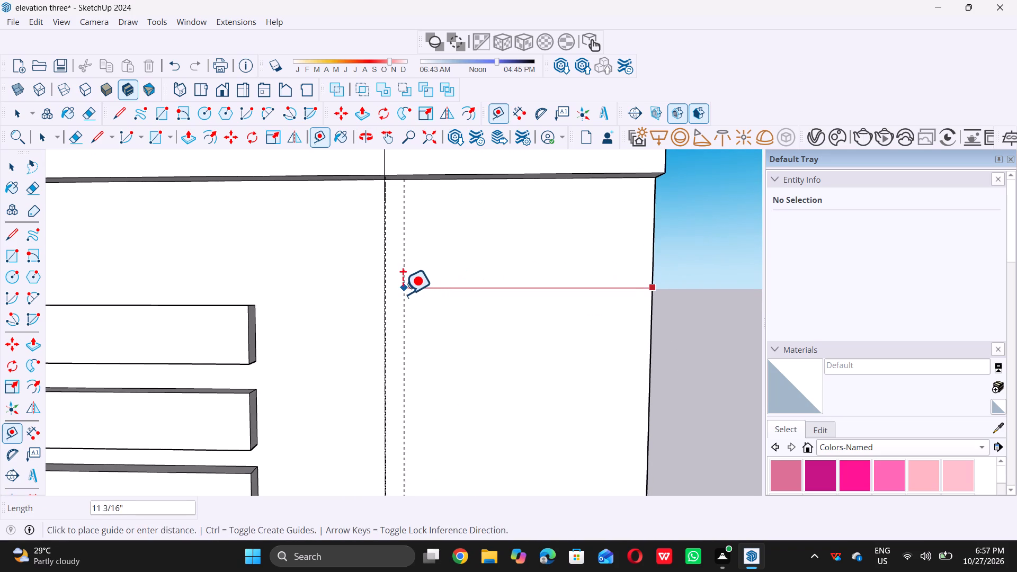
{"action": "triple_click", "coordinate": [386, 291]}
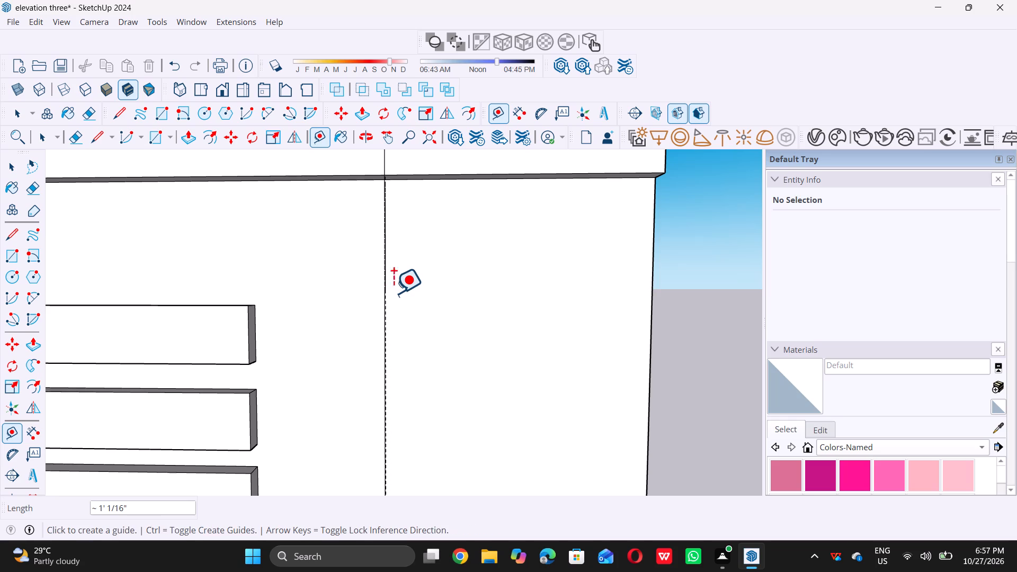
Examine the vertical guides and the upper parapet's outer corner below the raised top band to find the end strip's corner points.
{"action": "key", "text": "space"}
{"action": "middle_click_drag", "start_coordinate": [528, 306], "coordinate": [408, 299]}
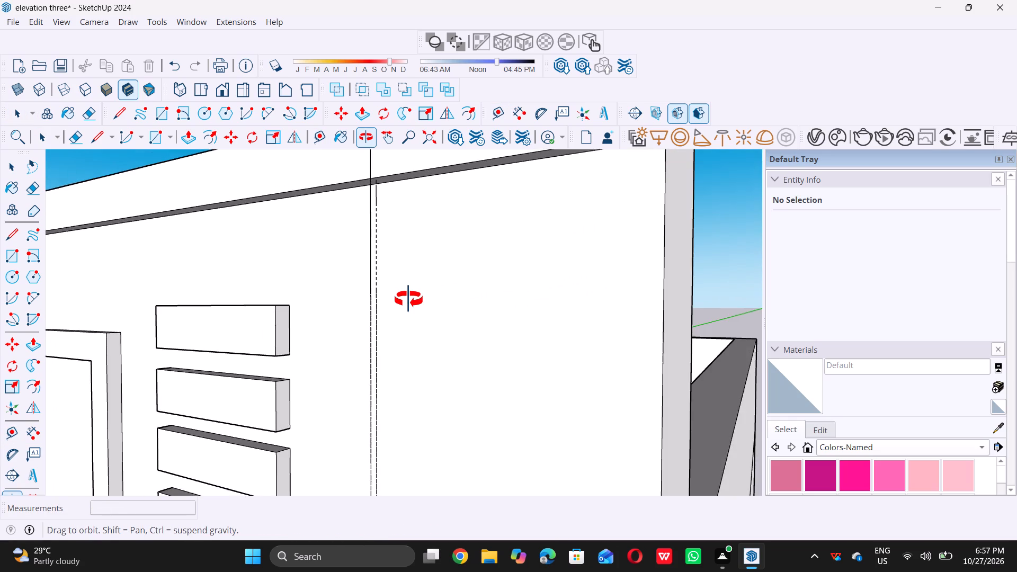
{"action": "middle_click_drag", "start_coordinate": [408, 299], "coordinate": [382, 303]}
{"action": "key", "text": "r"}
{"action": "scroll", "coordinate": [347, 221], "scroll_direction": "up", "scroll_amount": 5}
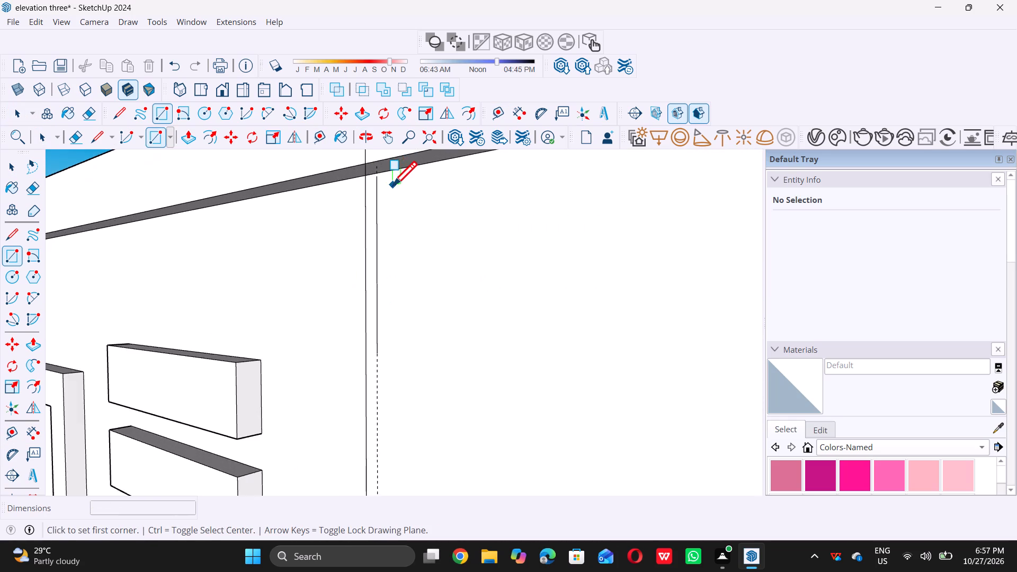
{"action": "scroll", "coordinate": [392, 185], "scroll_direction": "up", "scroll_amount": 16}
{"action": "scroll", "coordinate": [360, 266], "scroll_direction": "down", "scroll_amount": 6}
{"action": "middle_click_drag", "start_coordinate": [347, 360], "coordinate": [337, 227]}
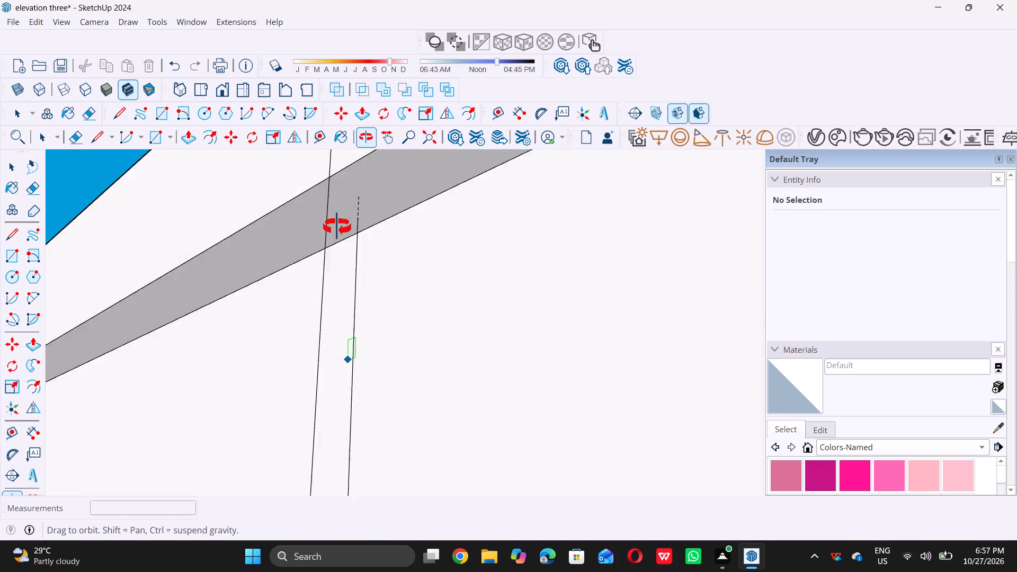
{"action": "middle_click_drag", "start_coordinate": [337, 227], "coordinate": [393, 230]}
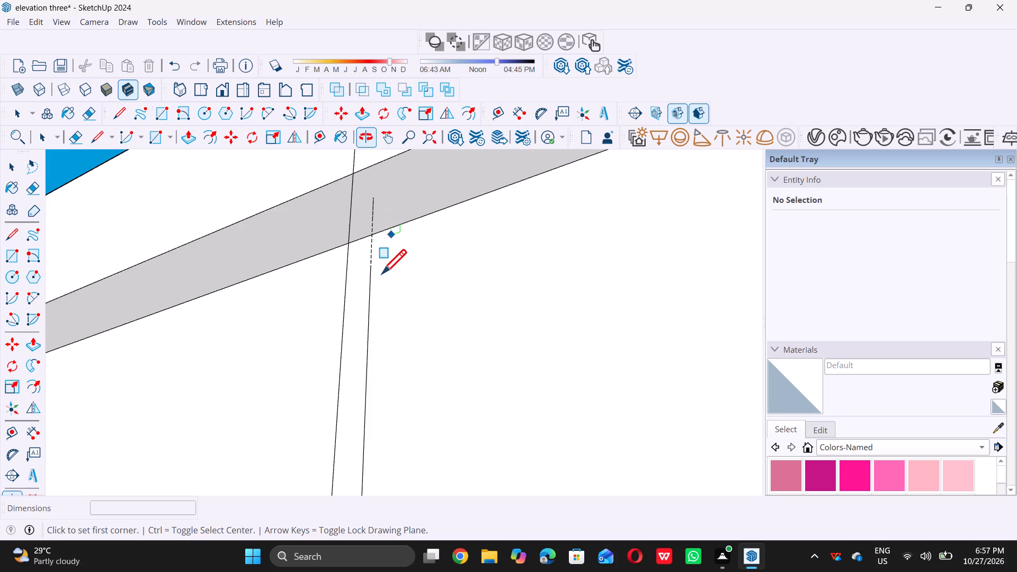
{"action": "scroll", "coordinate": [382, 264], "scroll_direction": "down", "scroll_amount": 20}
{"action": "scroll", "coordinate": [382, 264], "scroll_direction": "down", "scroll_amount": 1}
{"action": "middle_click_drag", "start_coordinate": [452, 326], "coordinate": [542, 261]}
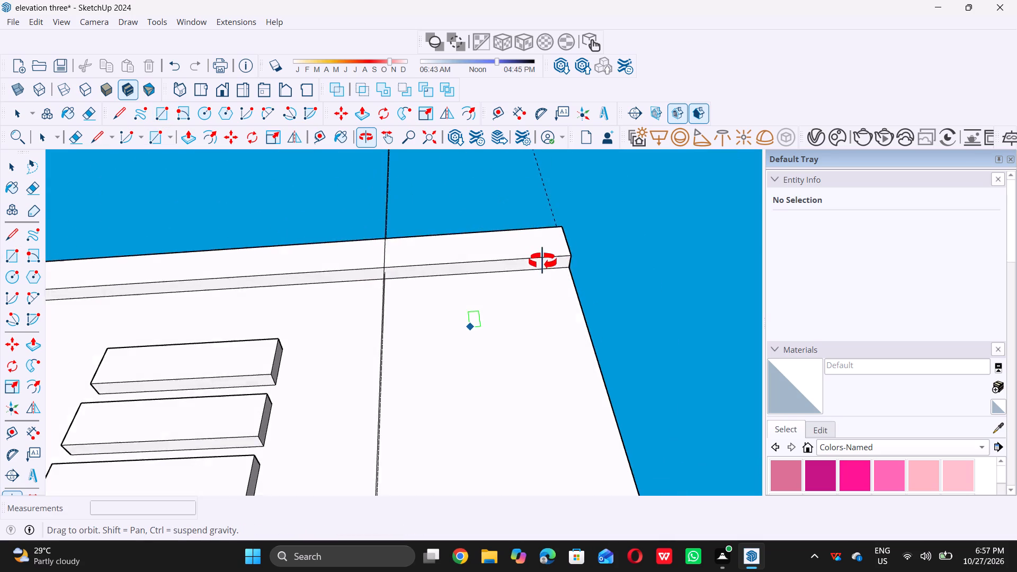
{"action": "middle_click_drag", "start_coordinate": [542, 261], "coordinate": [541, 257]}
{"action": "scroll", "coordinate": [518, 272], "scroll_direction": "up", "scroll_amount": 1}
{"action": "middle_click_drag", "start_coordinate": [518, 272], "coordinate": [412, 284]}
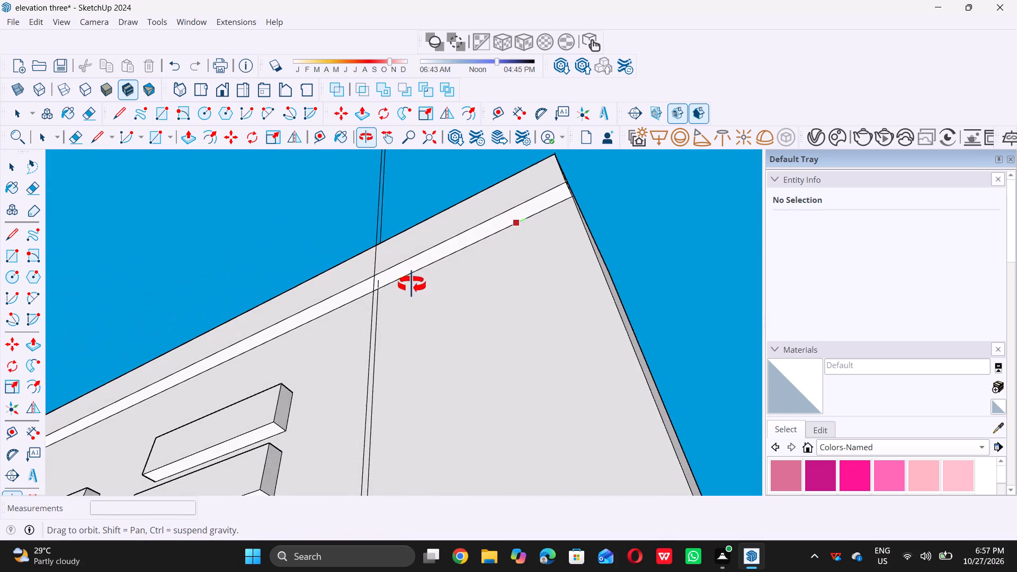
{"action": "middle_click_drag", "start_coordinate": [412, 284], "coordinate": [405, 299]}
{"action": "scroll", "coordinate": [560, 233], "scroll_direction": "up", "scroll_amount": 2}
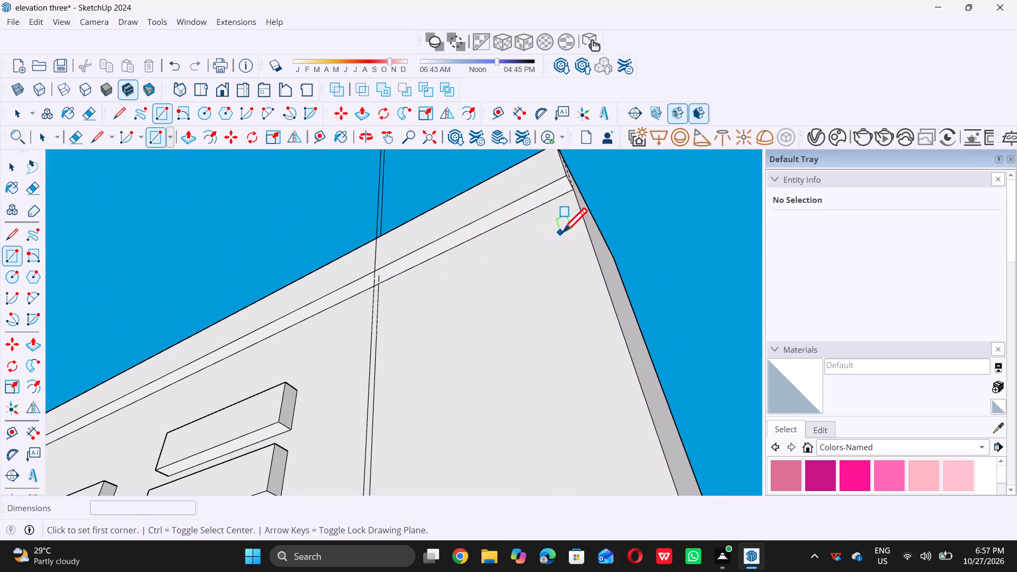
{"action": "scroll", "coordinate": [563, 232], "scroll_direction": "up", "scroll_amount": 3}
{"action": "key", "text": "space"}
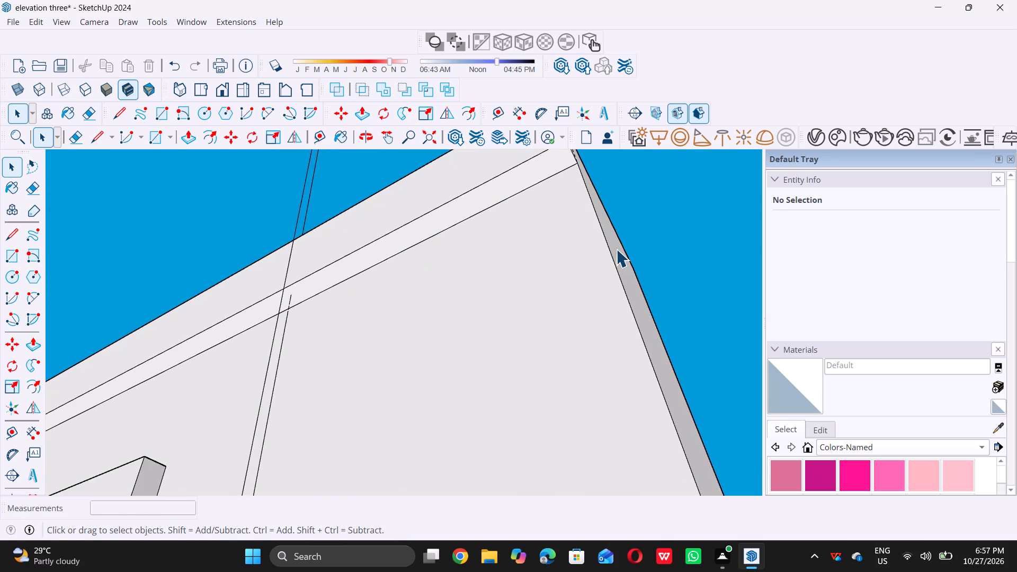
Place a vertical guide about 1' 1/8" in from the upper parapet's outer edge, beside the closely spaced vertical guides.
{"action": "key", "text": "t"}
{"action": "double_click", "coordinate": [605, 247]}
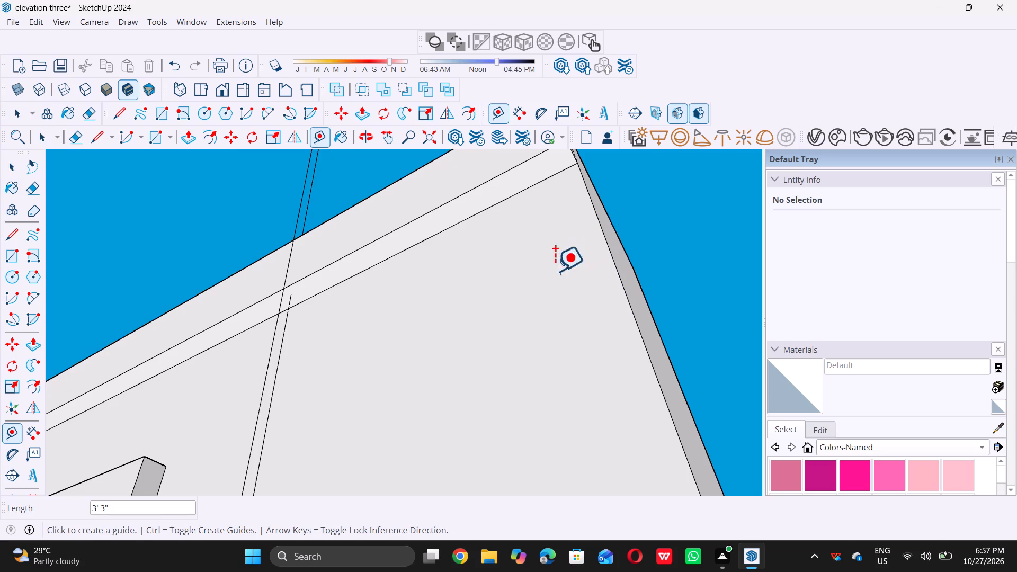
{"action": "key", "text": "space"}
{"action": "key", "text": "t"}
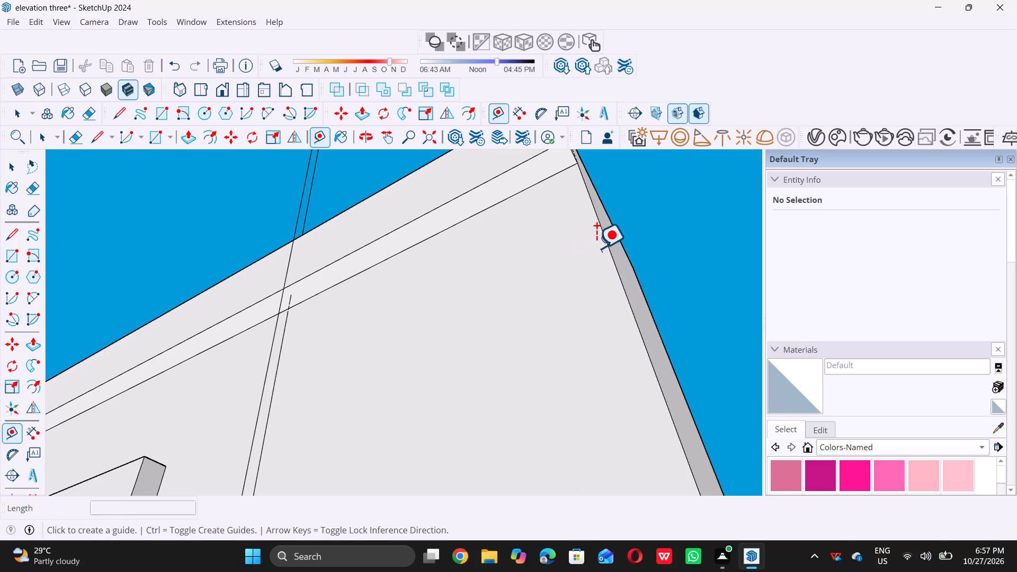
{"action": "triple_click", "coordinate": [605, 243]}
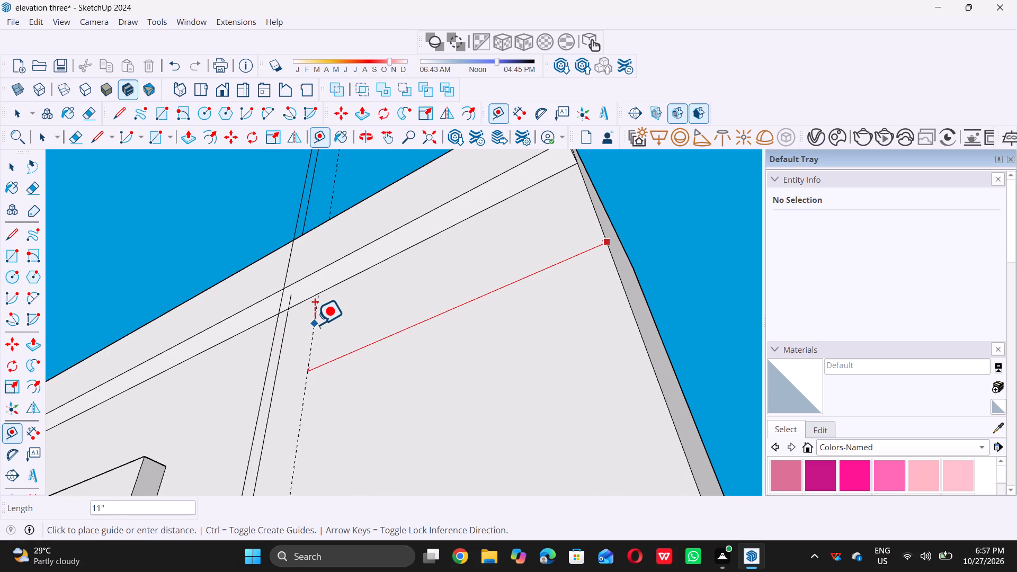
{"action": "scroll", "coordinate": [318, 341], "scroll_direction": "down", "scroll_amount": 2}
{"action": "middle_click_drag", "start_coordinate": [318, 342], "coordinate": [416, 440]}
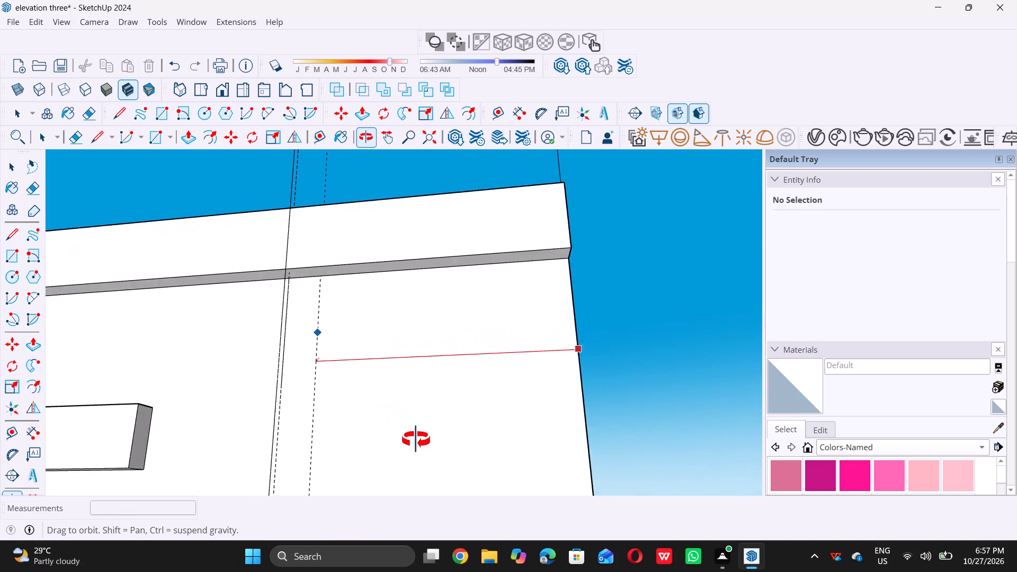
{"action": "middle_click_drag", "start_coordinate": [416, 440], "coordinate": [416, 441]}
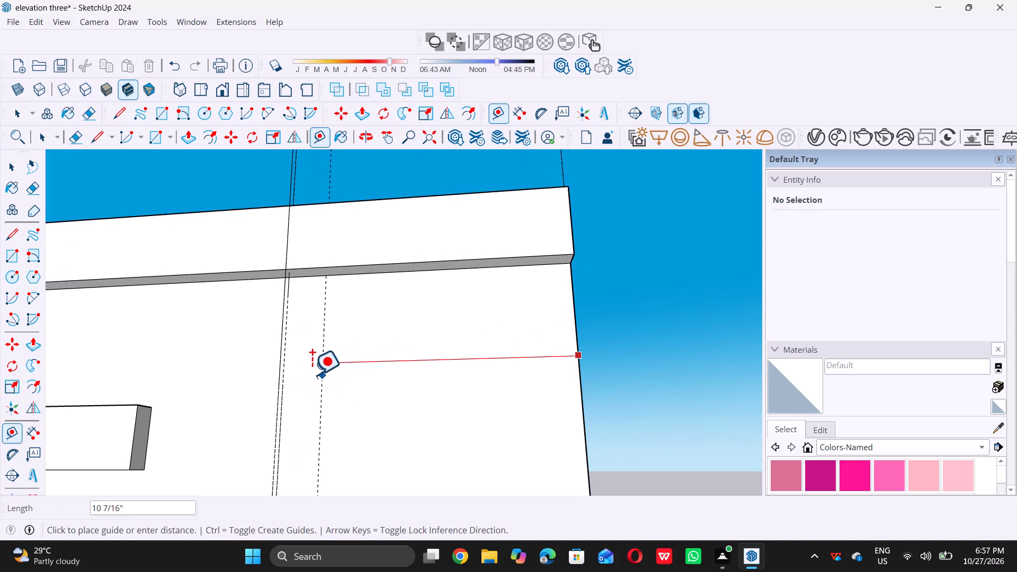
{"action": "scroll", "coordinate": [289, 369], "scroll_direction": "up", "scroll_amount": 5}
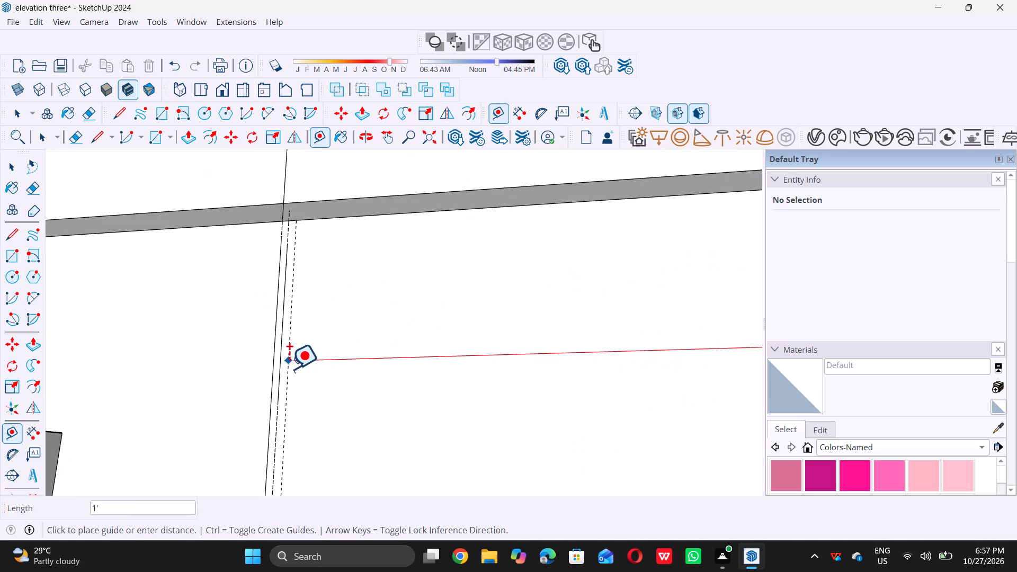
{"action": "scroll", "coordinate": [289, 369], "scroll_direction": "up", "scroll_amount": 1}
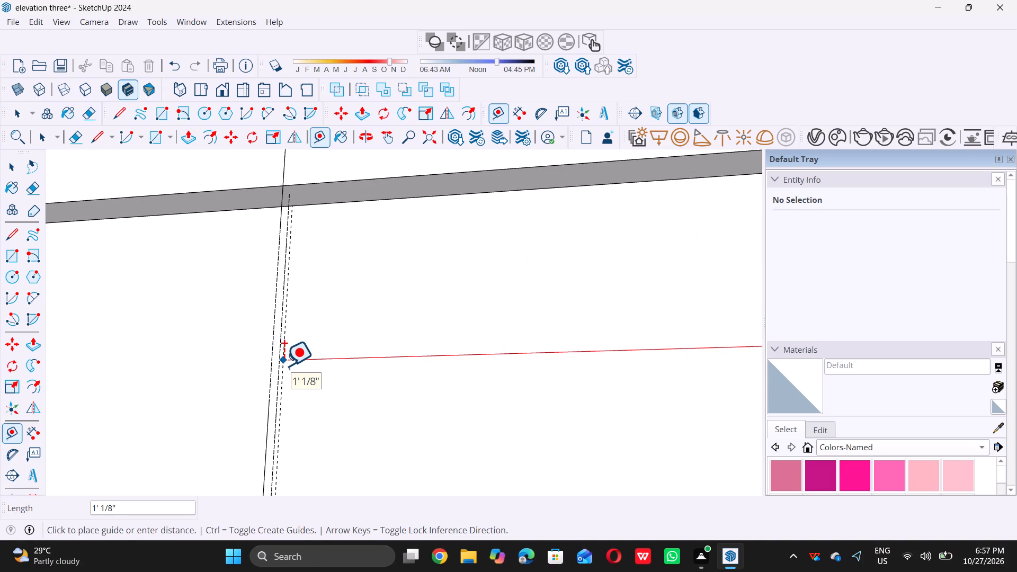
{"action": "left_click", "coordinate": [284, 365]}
Examine how the vertical guides line up with the upper parapet's raised top band and the balcony opening's side below.
{"action": "middle_click_drag", "start_coordinate": [332, 260], "coordinate": [275, 325]}
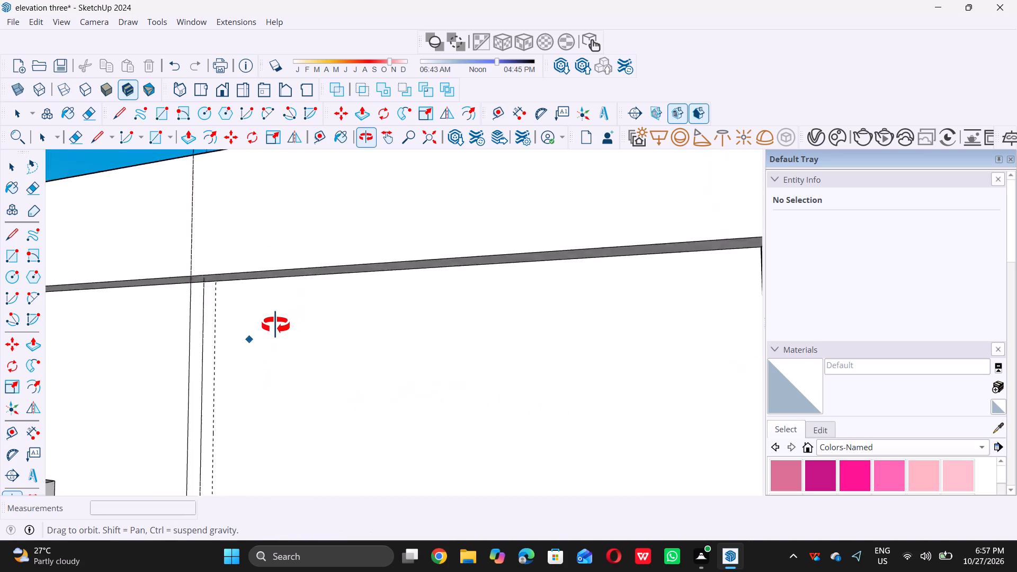
{"action": "middle_click_drag", "start_coordinate": [275, 325], "coordinate": [383, 358]}
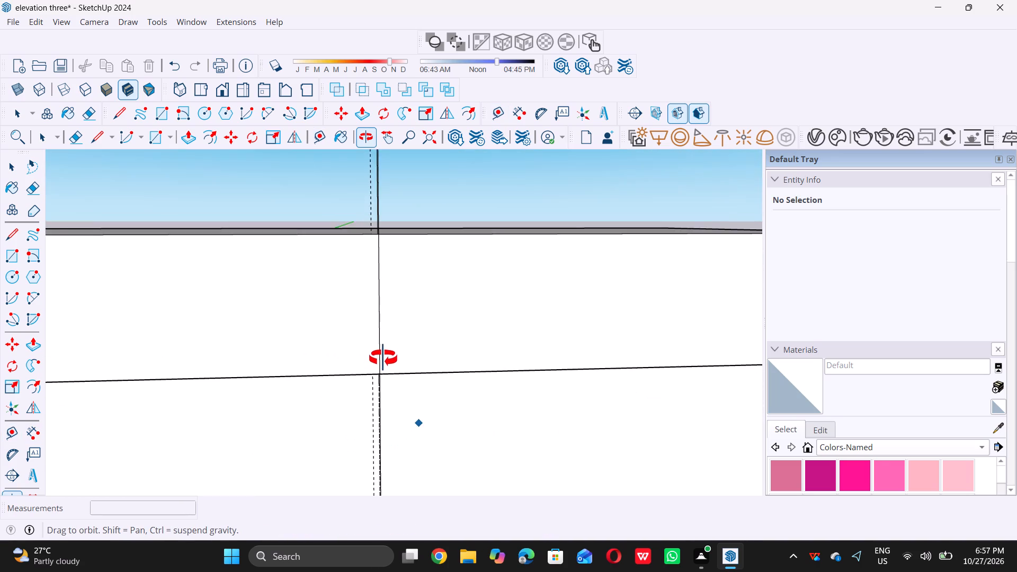
{"action": "middle_click_drag", "start_coordinate": [383, 358], "coordinate": [373, 352]}
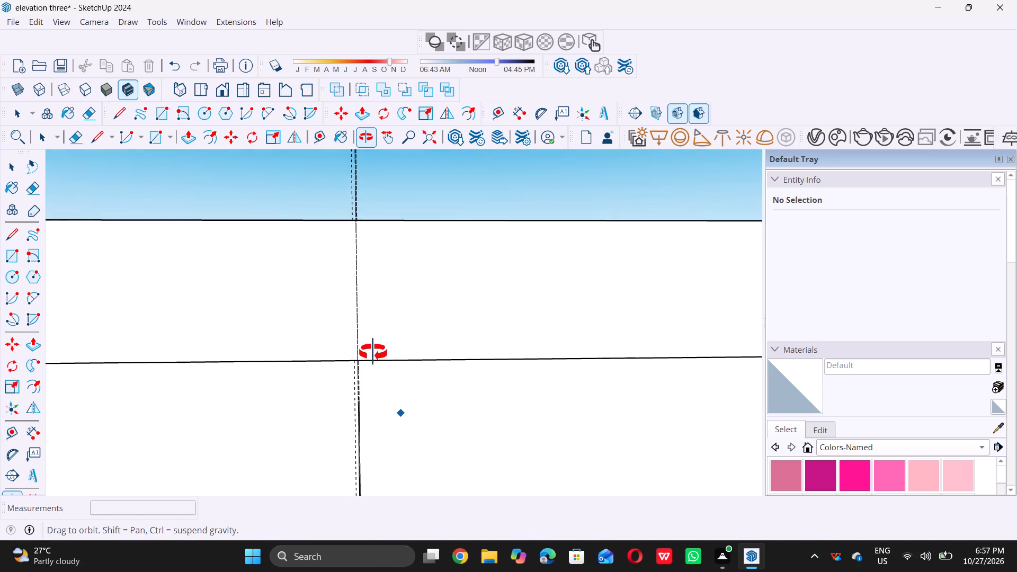
{"action": "middle_click_drag", "start_coordinate": [373, 352], "coordinate": [363, 345]}
{"action": "scroll", "coordinate": [359, 314], "scroll_direction": "up", "scroll_amount": 1}
{"action": "scroll", "coordinate": [360, 313], "scroll_direction": "down", "scroll_amount": 5}
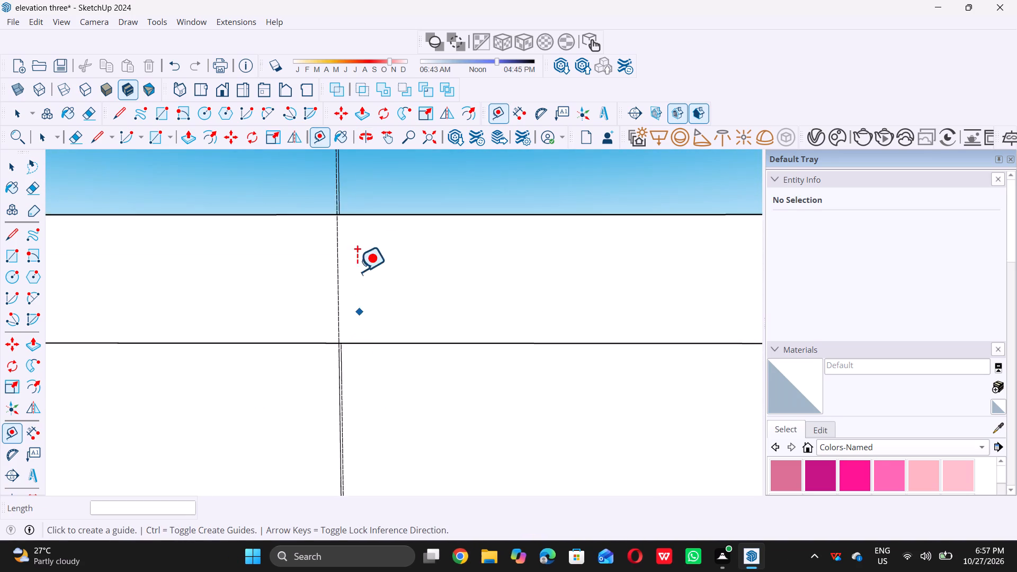
{"action": "scroll", "coordinate": [357, 271], "scroll_direction": "down", "scroll_amount": 17}
{"action": "scroll", "coordinate": [395, 203], "scroll_direction": "down", "scroll_amount": 5}
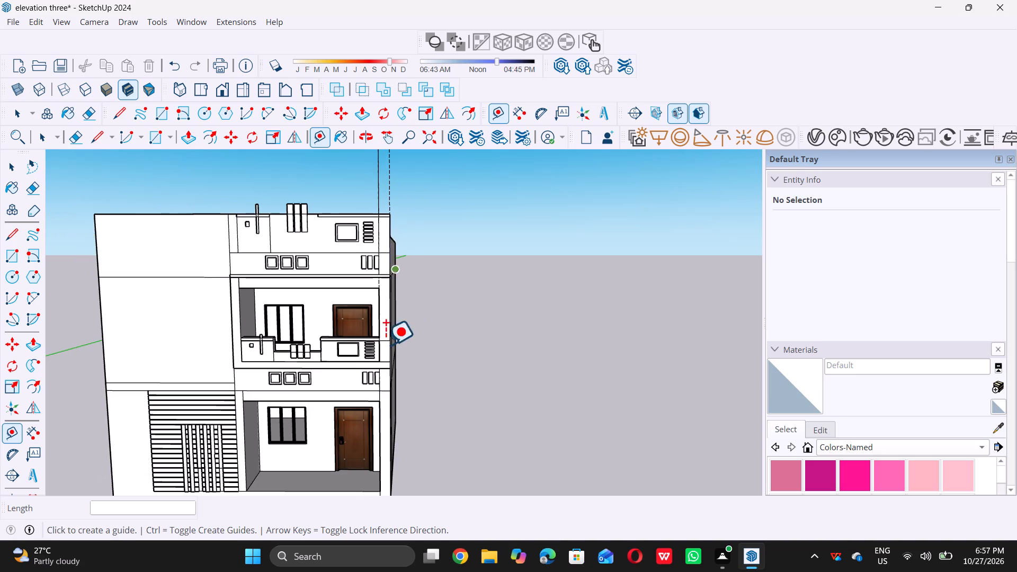
{"action": "middle_click_drag", "start_coordinate": [382, 357], "coordinate": [382, 328]}
Undo the recent vertical guides on the upper parapet until the front elevation is clear of guides.
{"action": "key", "text": "space"}
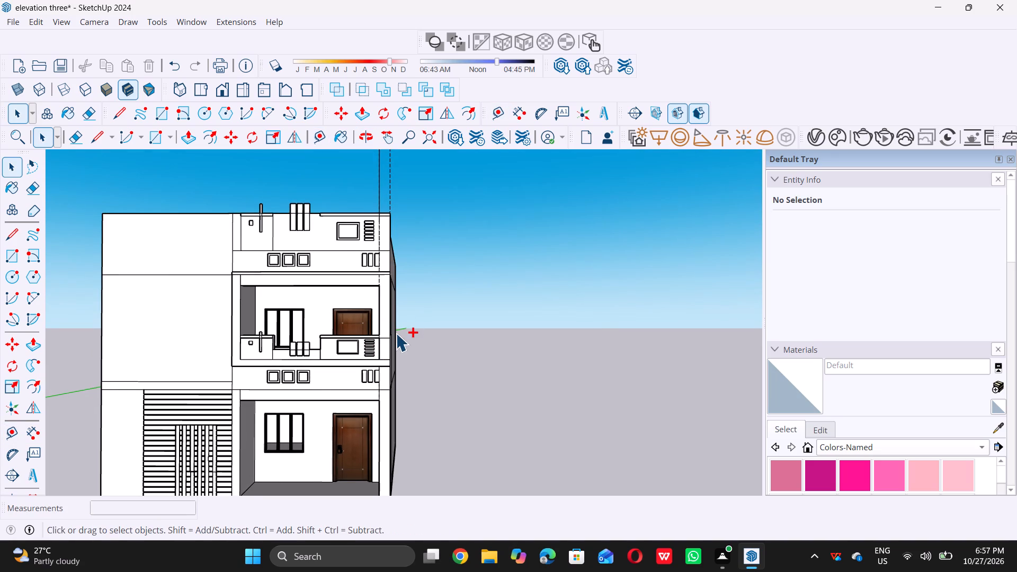
{"action": "key", "text": "ctrl+z"}
{"action": "key", "text": "ctrl+z"}
{"action": "key", "text": "ctrl+z"}
{"action": "key", "text": "ctrl+z"}
{"action": "key", "text": "ctrl+z"}
{"action": "key", "text": "ctrl+z"}
{"action": "key", "text": "ctrl+z"}
{"action": "key", "text": "ctrl+z"}
{"action": "key", "text": "ctrl+z"}
{"action": "key", "text": "ctrl+z"}
{"action": "key", "text": "ctrl+z"}
{"action": "key", "text": "ctrl+z"}
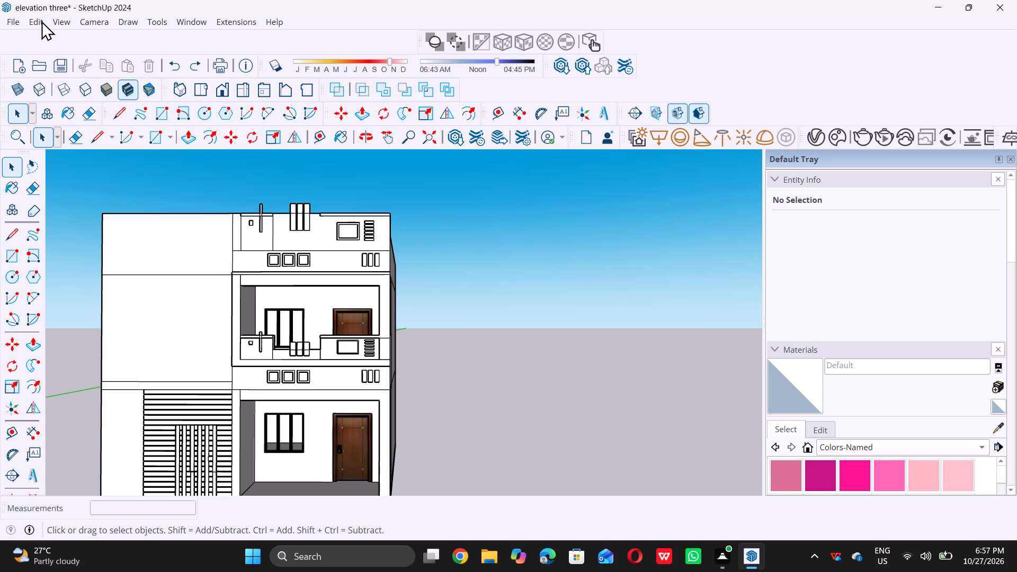
{"action": "left_click", "coordinate": [41, 21]}
{"action": "double_click", "coordinate": [118, 155]}
Draw a vertical line about 6' 6" long from the upper balcony opening's outer top corner to the underside of the parapet's raised band.
{"action": "scroll", "coordinate": [470, 310], "scroll_direction": "up", "scroll_amount": 4}
{"action": "middle_click_drag", "start_coordinate": [289, 248], "coordinate": [320, 261]}
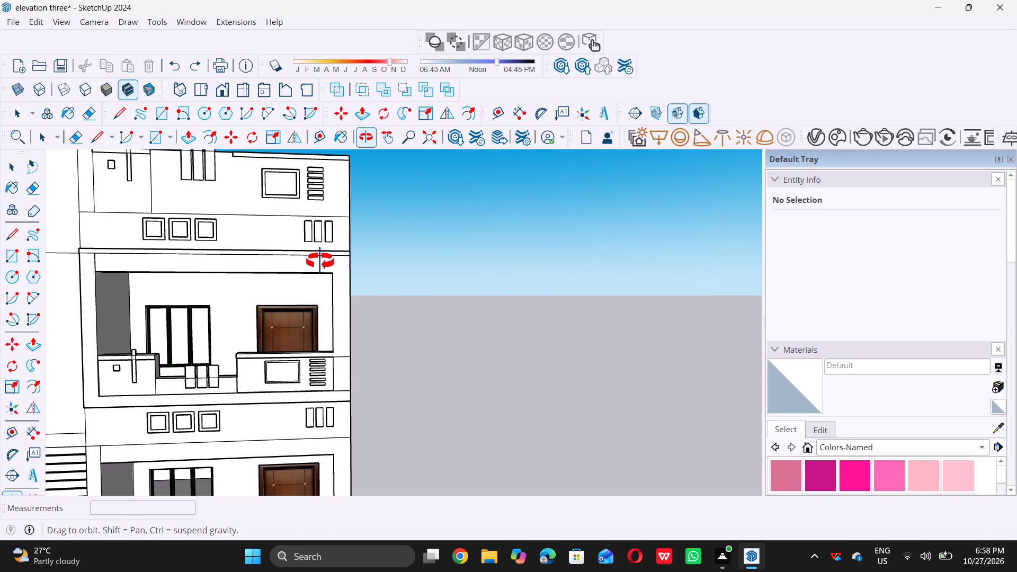
{"action": "middle_click_drag", "start_coordinate": [320, 261], "coordinate": [312, 256]}
{"action": "scroll", "coordinate": [329, 267], "scroll_direction": "up", "scroll_amount": 14}
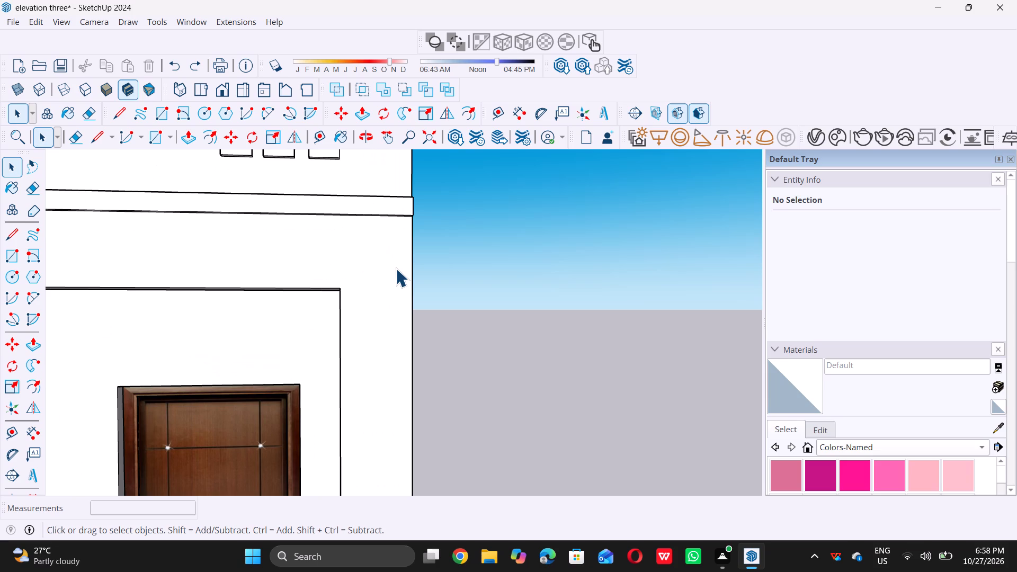
{"action": "key", "text": "l"}
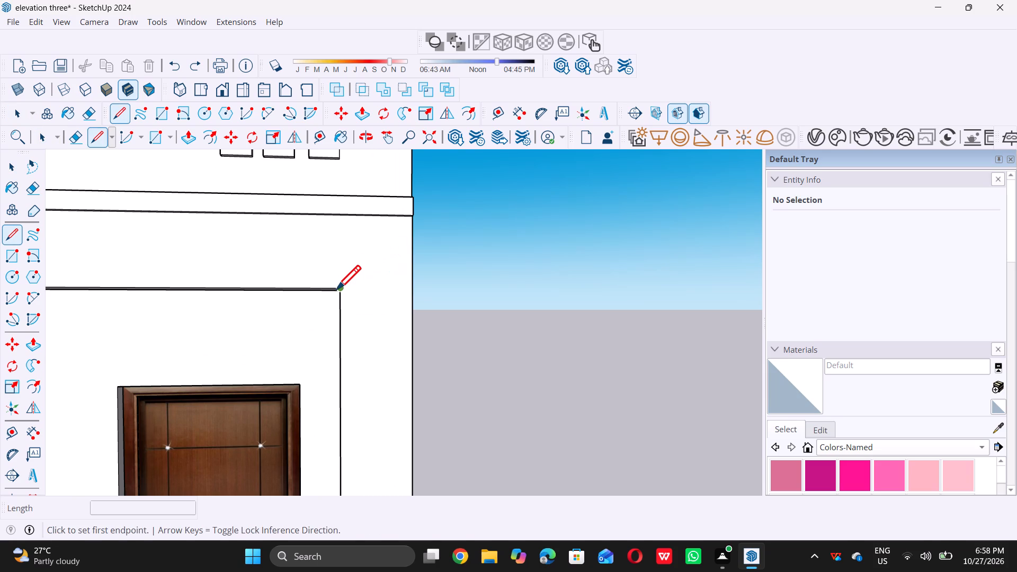
{"action": "double_click", "coordinate": [336, 289]}
{"action": "scroll", "coordinate": [339, 288], "scroll_direction": "down", "scroll_amount": 6}
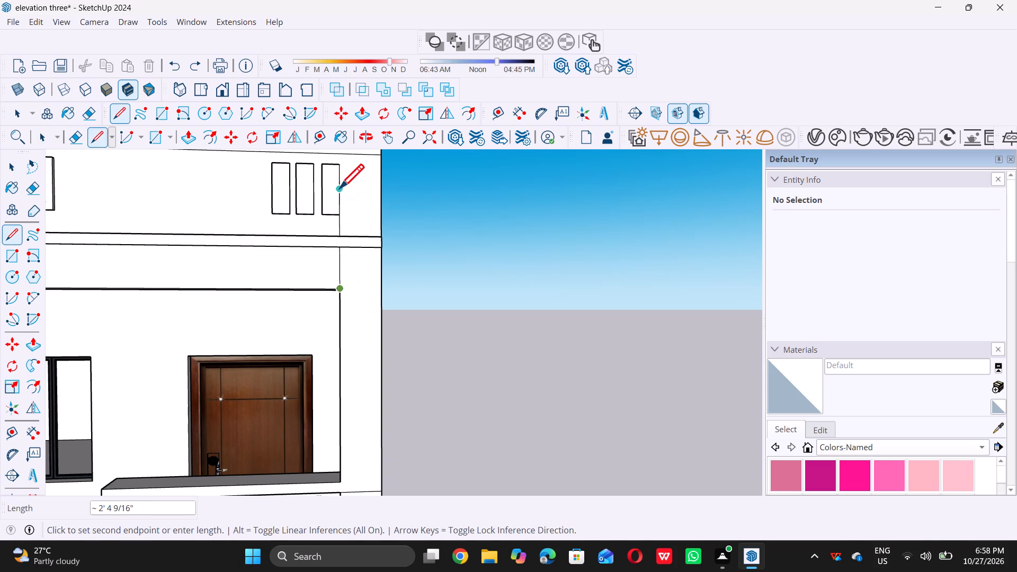
{"action": "scroll", "coordinate": [340, 188], "scroll_direction": "down", "scroll_amount": 19}
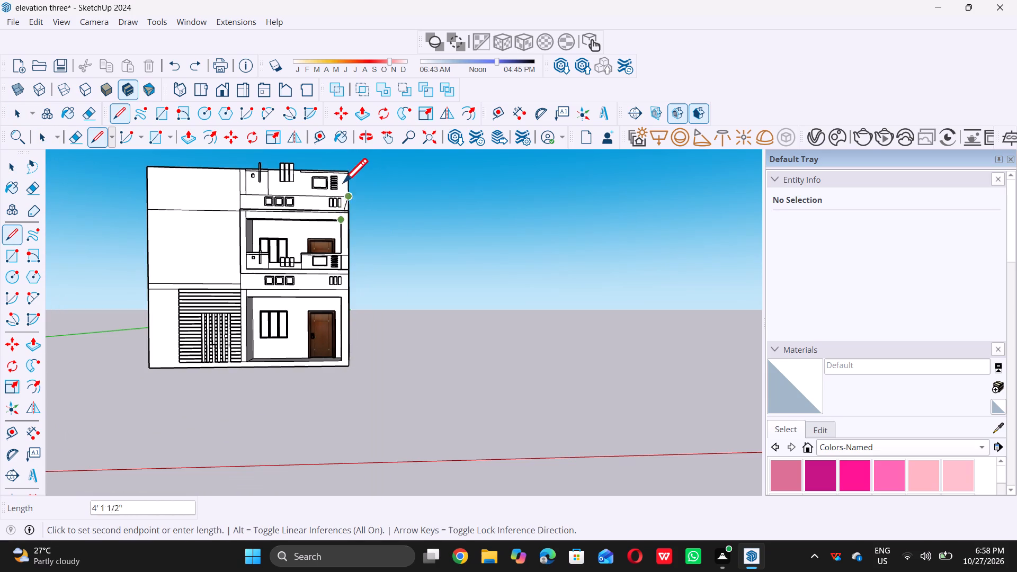
{"action": "scroll", "coordinate": [342, 176], "scroll_direction": "up", "scroll_amount": 12}
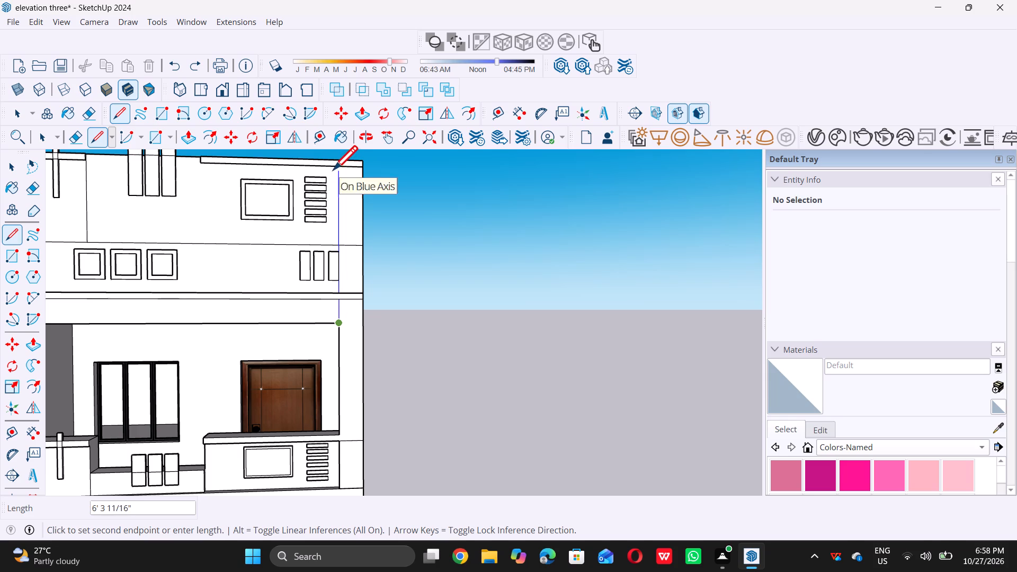
{"action": "scroll", "coordinate": [333, 168], "scroll_direction": "up", "scroll_amount": 5}
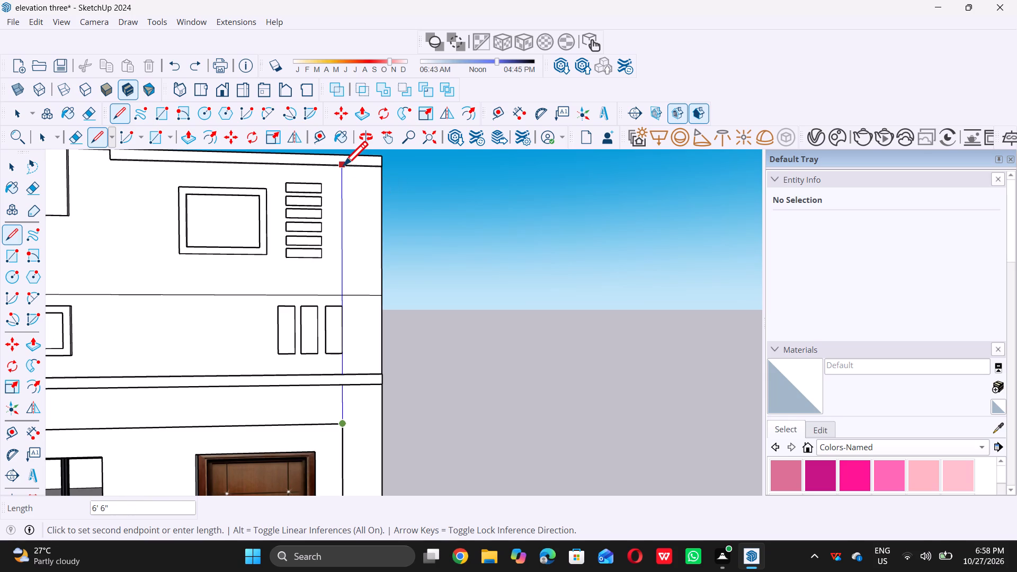
{"action": "scroll", "coordinate": [343, 168], "scroll_direction": "up", "scroll_amount": 5}
{"action": "middle_click_drag", "start_coordinate": [343, 171], "coordinate": [344, 155]}
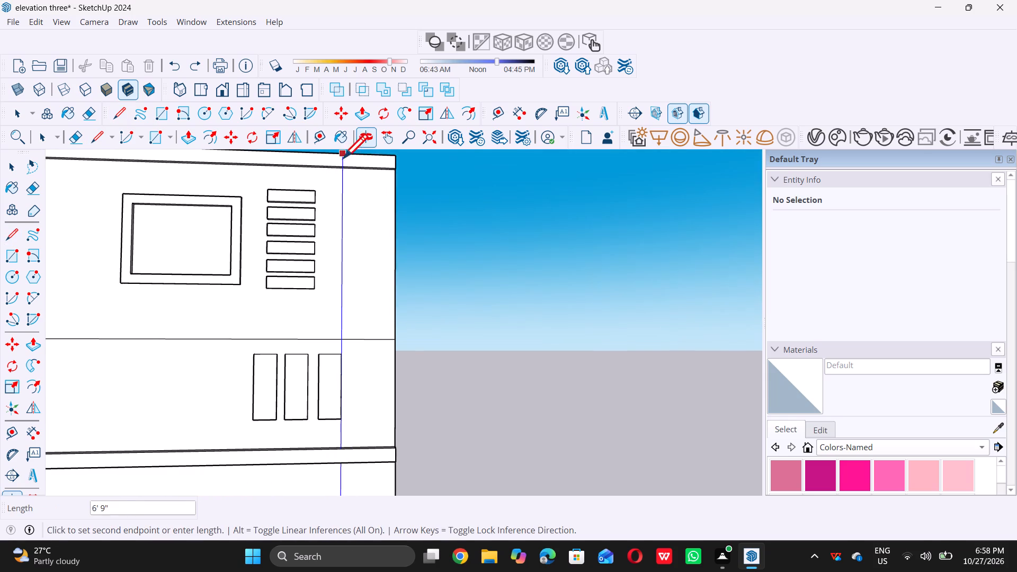
{"action": "scroll", "coordinate": [343, 160], "scroll_direction": "up", "scroll_amount": 15}
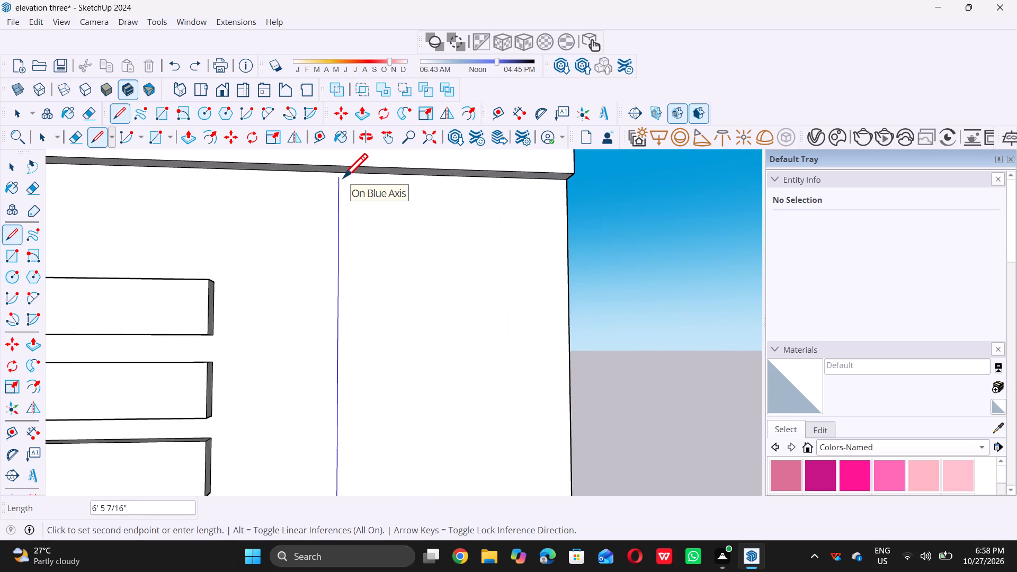
{"action": "left_click", "coordinate": [342, 175]}
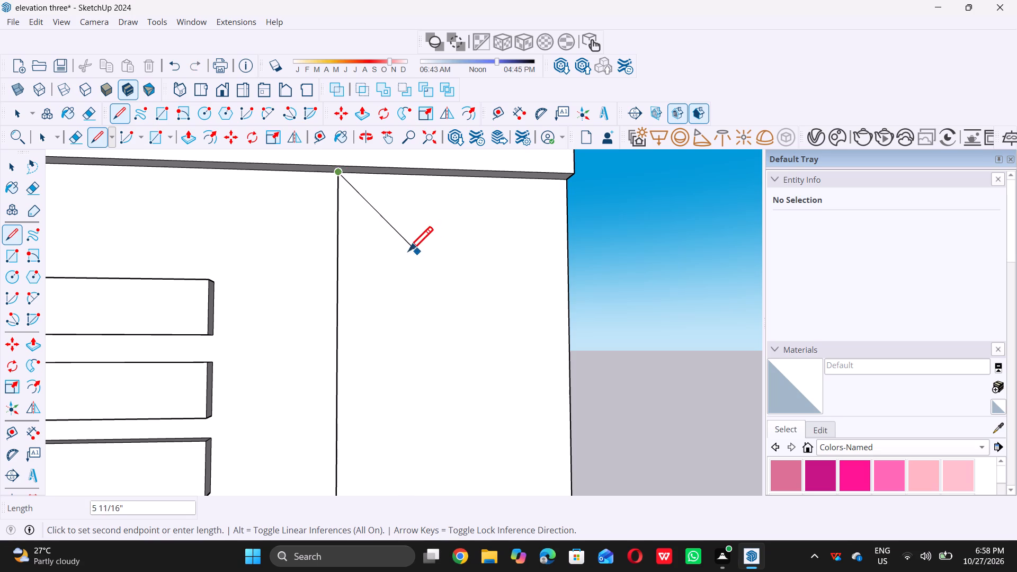
{"action": "key", "text": "space"}
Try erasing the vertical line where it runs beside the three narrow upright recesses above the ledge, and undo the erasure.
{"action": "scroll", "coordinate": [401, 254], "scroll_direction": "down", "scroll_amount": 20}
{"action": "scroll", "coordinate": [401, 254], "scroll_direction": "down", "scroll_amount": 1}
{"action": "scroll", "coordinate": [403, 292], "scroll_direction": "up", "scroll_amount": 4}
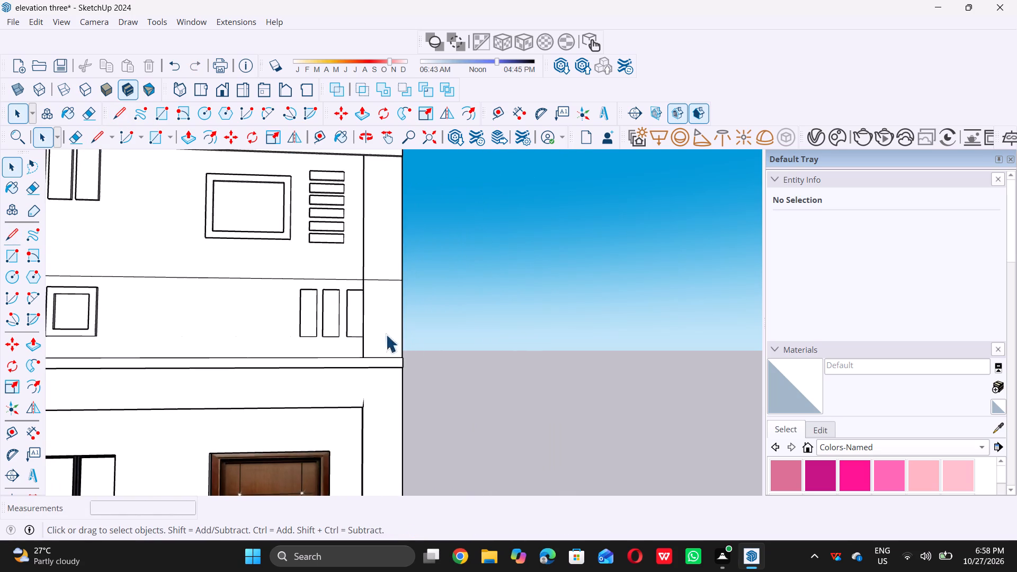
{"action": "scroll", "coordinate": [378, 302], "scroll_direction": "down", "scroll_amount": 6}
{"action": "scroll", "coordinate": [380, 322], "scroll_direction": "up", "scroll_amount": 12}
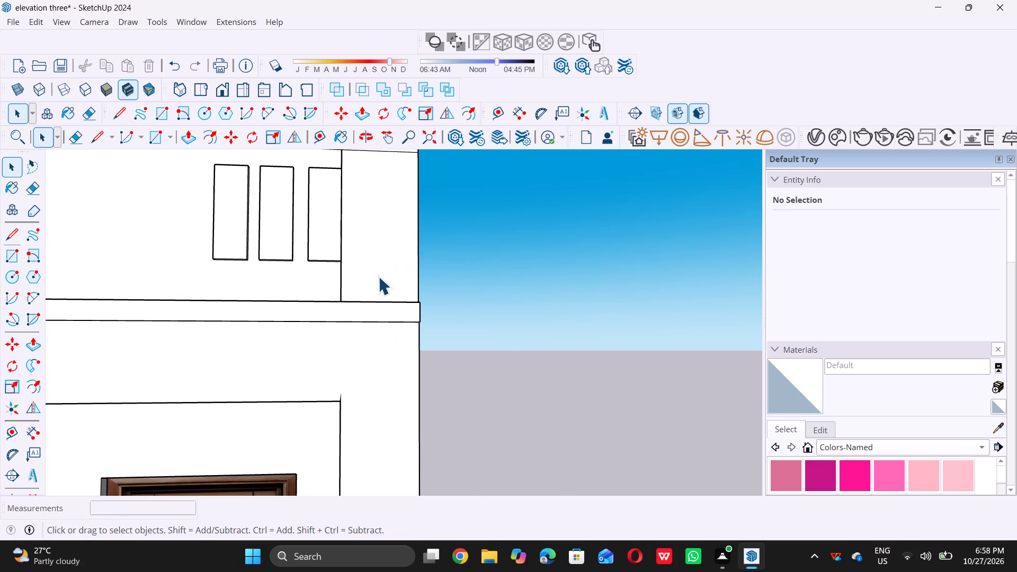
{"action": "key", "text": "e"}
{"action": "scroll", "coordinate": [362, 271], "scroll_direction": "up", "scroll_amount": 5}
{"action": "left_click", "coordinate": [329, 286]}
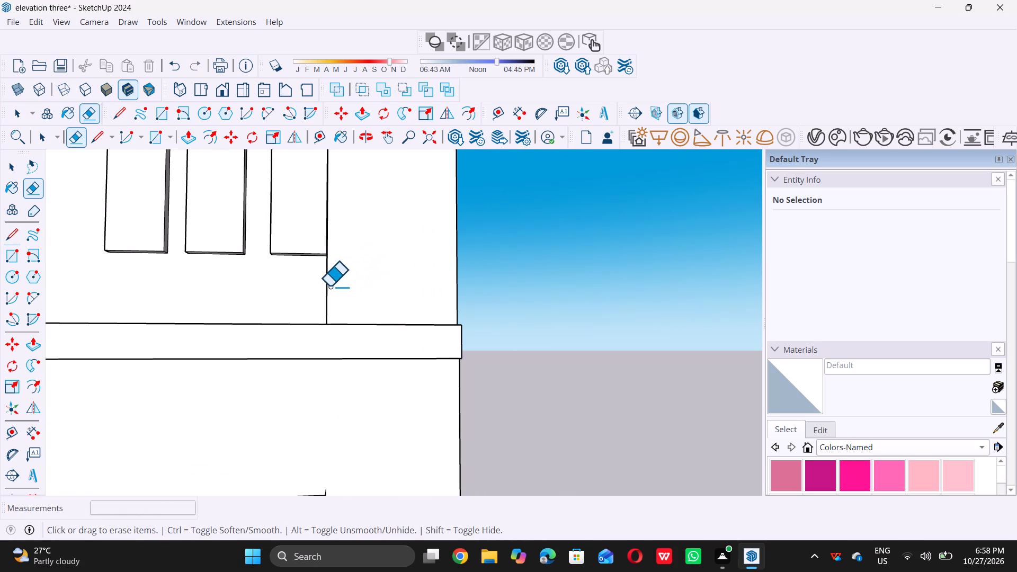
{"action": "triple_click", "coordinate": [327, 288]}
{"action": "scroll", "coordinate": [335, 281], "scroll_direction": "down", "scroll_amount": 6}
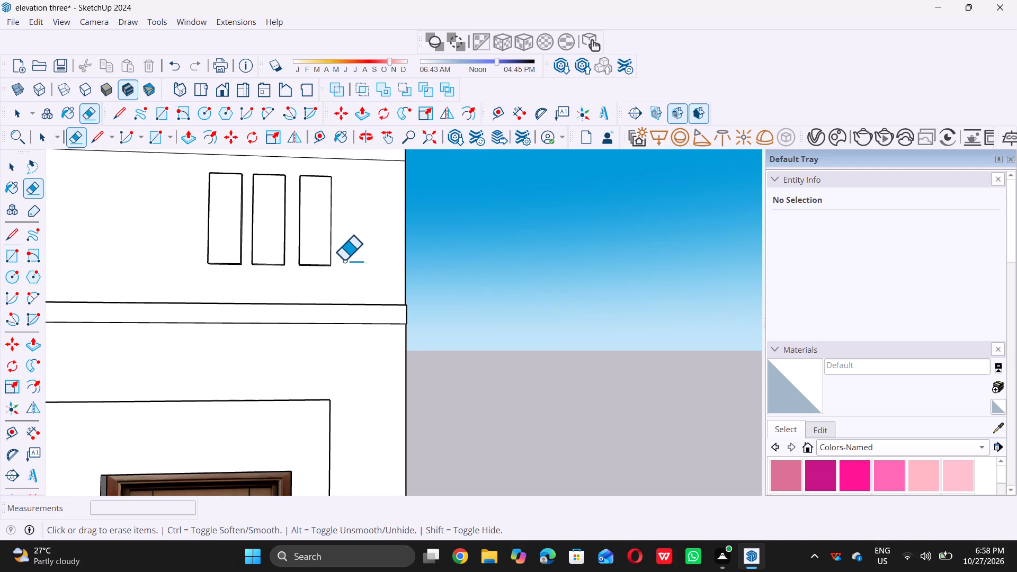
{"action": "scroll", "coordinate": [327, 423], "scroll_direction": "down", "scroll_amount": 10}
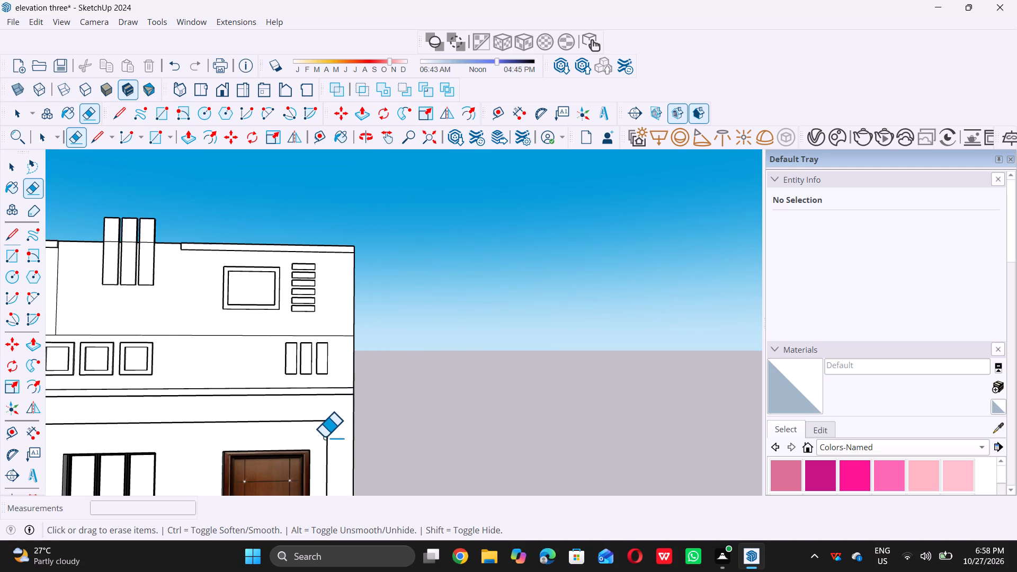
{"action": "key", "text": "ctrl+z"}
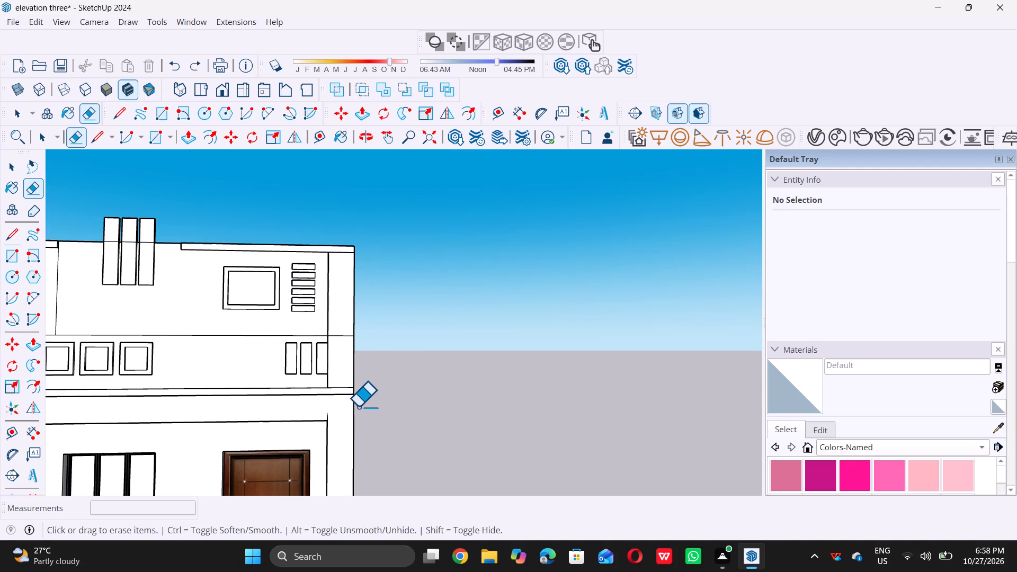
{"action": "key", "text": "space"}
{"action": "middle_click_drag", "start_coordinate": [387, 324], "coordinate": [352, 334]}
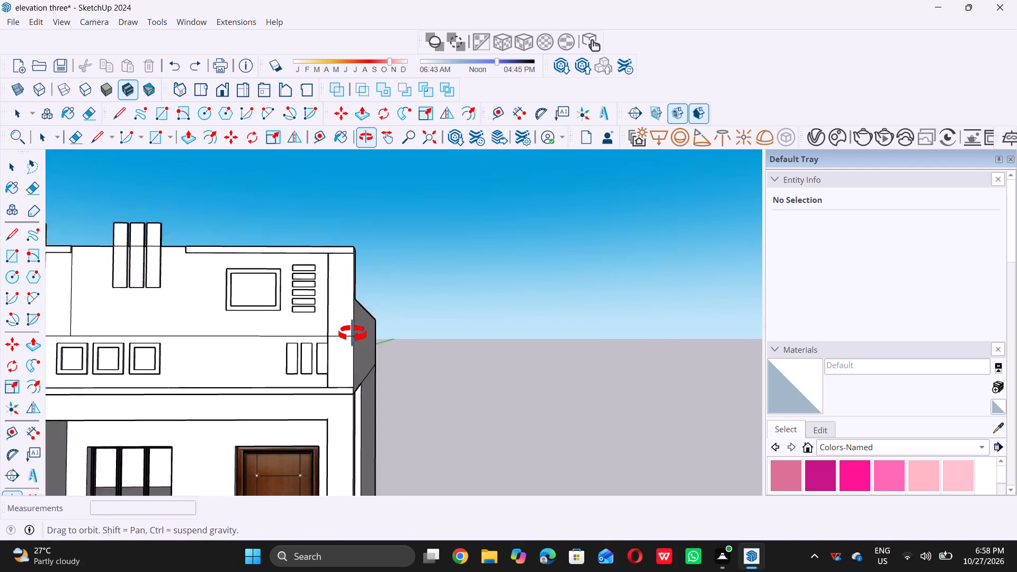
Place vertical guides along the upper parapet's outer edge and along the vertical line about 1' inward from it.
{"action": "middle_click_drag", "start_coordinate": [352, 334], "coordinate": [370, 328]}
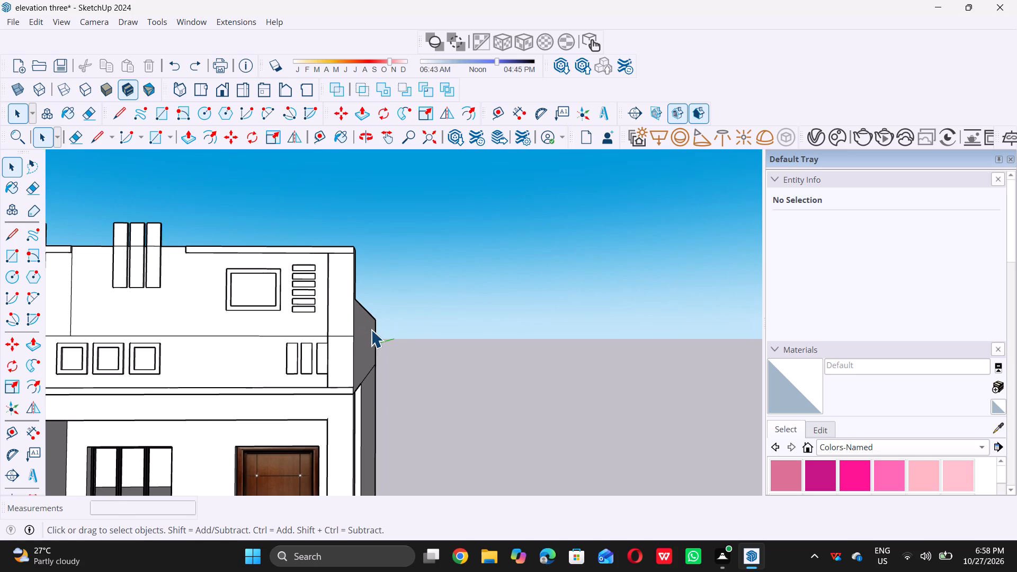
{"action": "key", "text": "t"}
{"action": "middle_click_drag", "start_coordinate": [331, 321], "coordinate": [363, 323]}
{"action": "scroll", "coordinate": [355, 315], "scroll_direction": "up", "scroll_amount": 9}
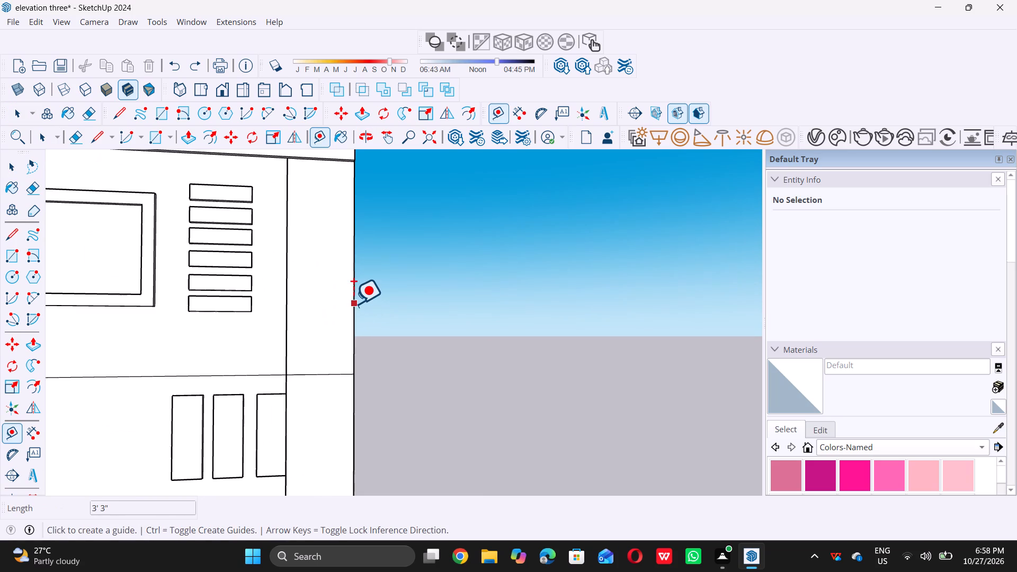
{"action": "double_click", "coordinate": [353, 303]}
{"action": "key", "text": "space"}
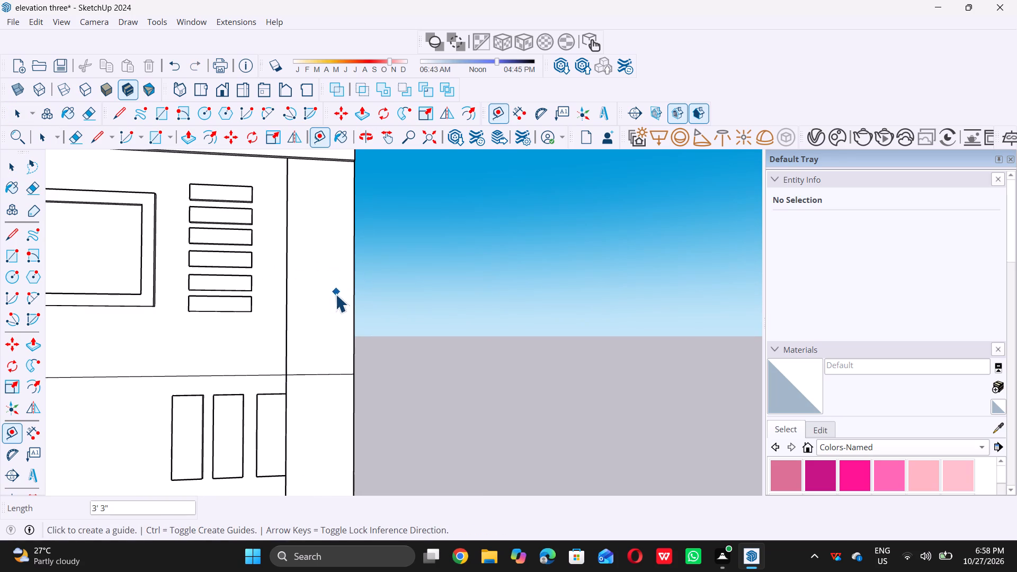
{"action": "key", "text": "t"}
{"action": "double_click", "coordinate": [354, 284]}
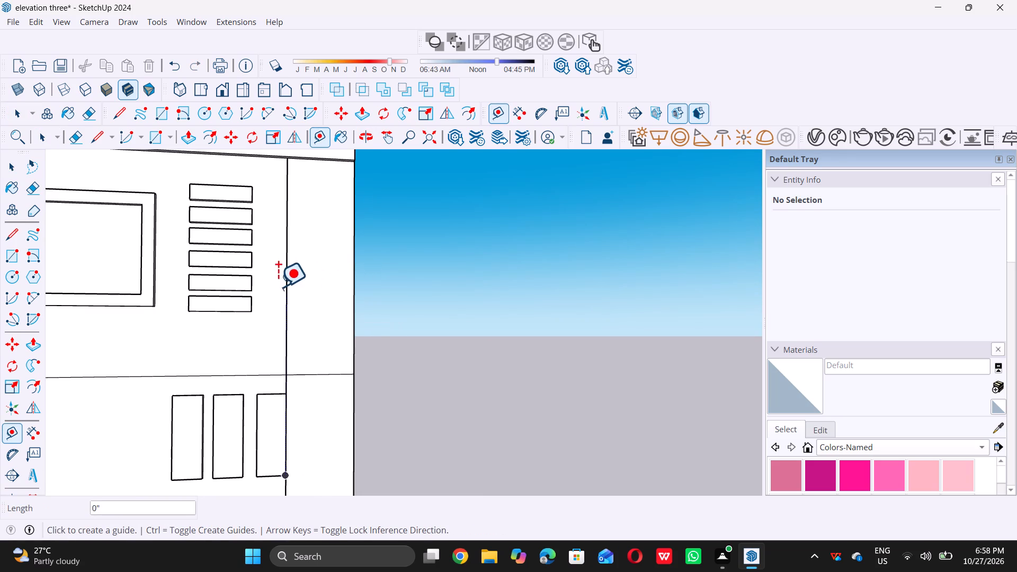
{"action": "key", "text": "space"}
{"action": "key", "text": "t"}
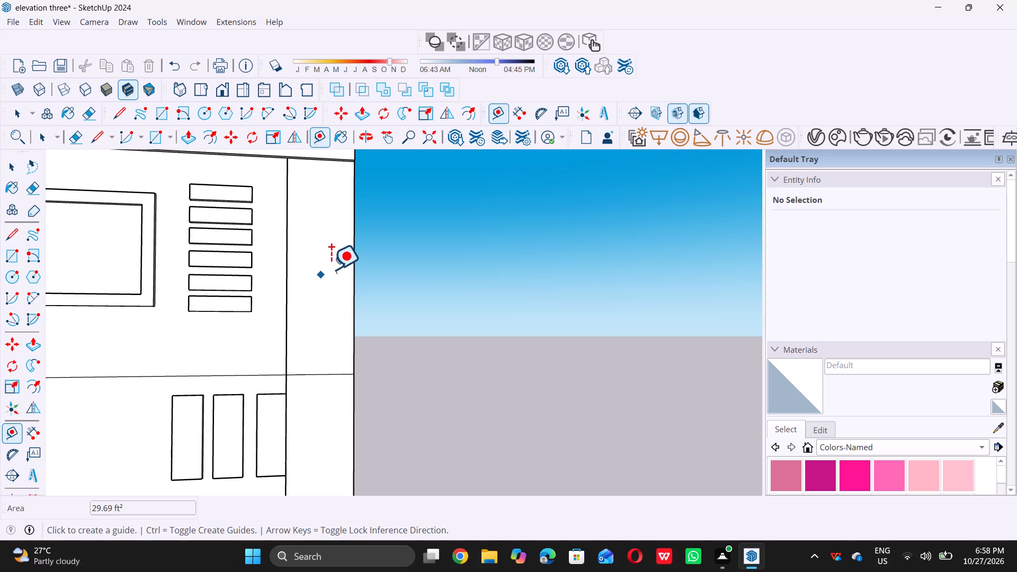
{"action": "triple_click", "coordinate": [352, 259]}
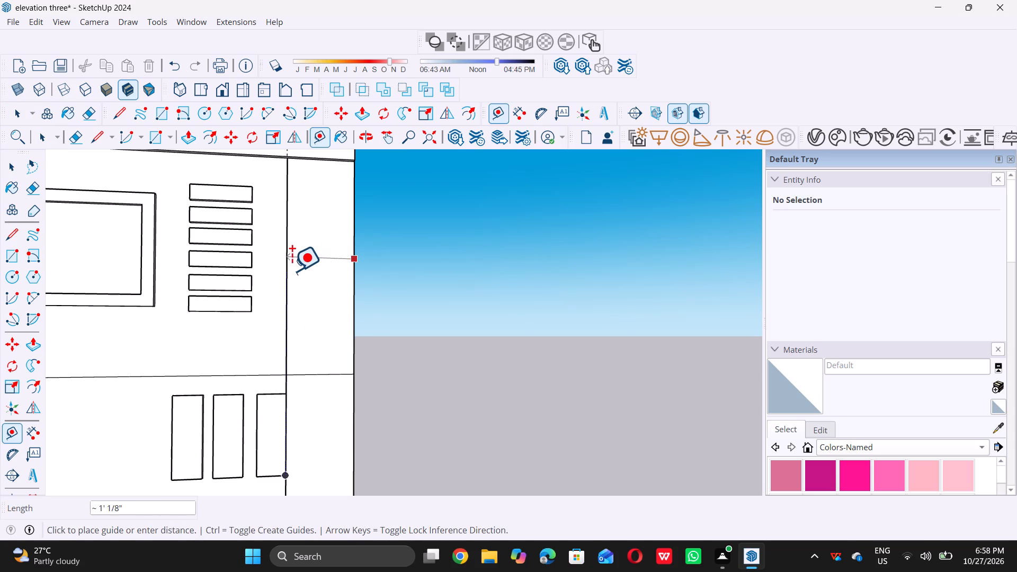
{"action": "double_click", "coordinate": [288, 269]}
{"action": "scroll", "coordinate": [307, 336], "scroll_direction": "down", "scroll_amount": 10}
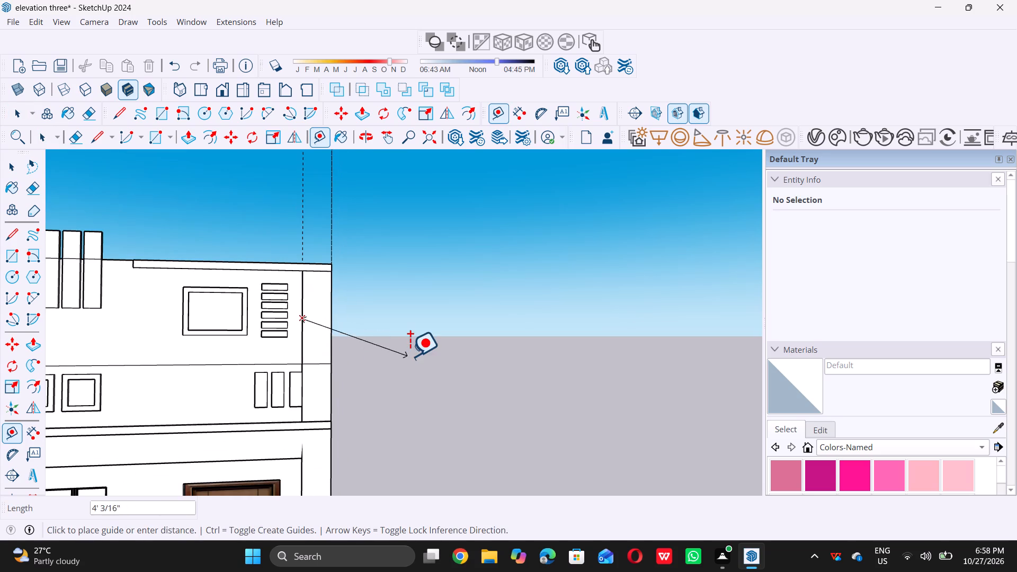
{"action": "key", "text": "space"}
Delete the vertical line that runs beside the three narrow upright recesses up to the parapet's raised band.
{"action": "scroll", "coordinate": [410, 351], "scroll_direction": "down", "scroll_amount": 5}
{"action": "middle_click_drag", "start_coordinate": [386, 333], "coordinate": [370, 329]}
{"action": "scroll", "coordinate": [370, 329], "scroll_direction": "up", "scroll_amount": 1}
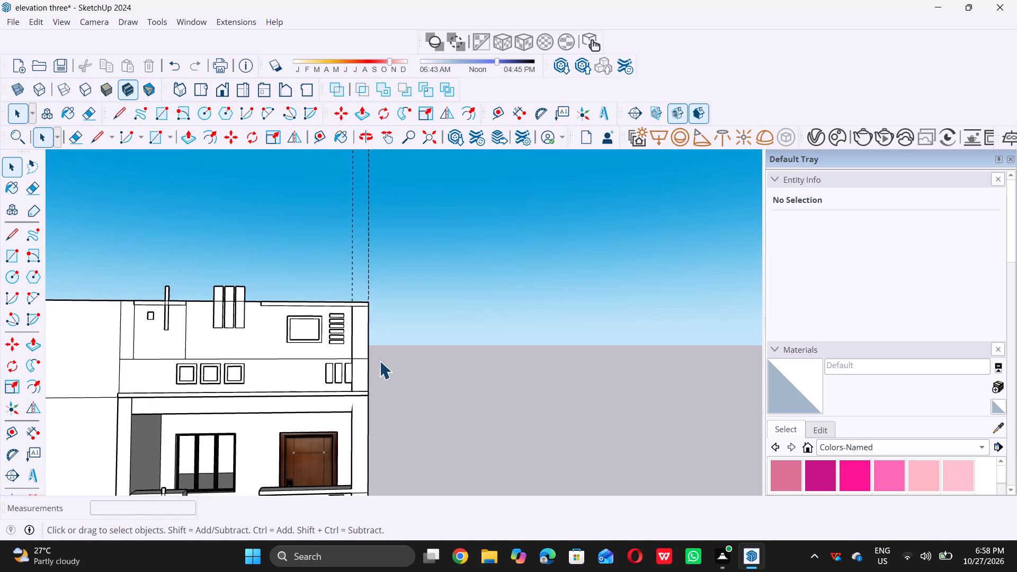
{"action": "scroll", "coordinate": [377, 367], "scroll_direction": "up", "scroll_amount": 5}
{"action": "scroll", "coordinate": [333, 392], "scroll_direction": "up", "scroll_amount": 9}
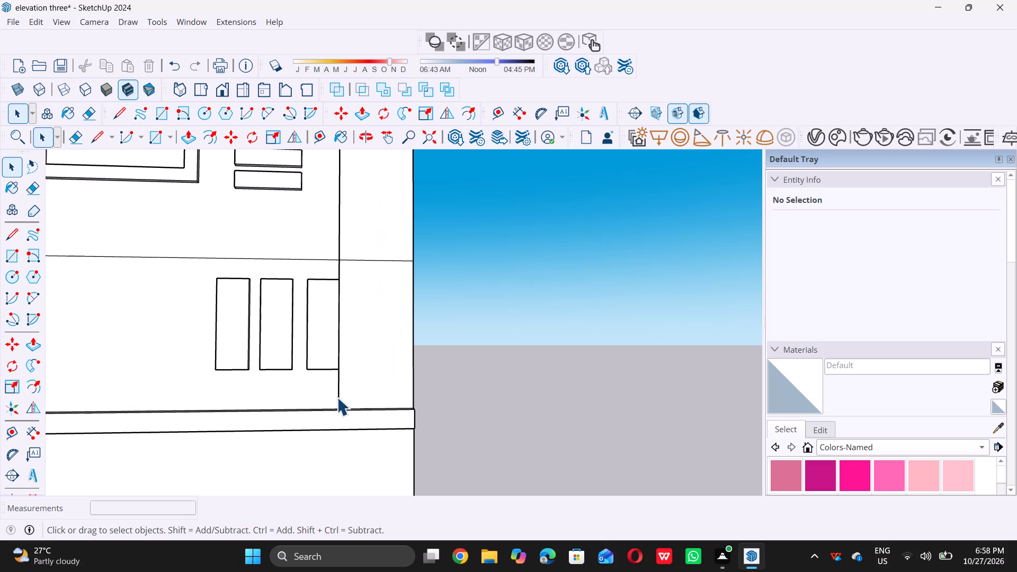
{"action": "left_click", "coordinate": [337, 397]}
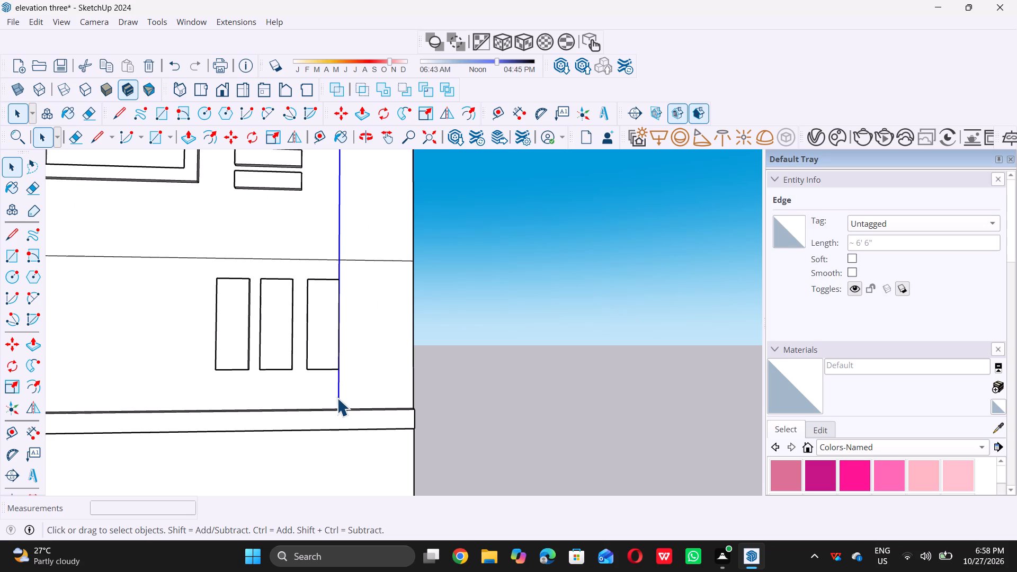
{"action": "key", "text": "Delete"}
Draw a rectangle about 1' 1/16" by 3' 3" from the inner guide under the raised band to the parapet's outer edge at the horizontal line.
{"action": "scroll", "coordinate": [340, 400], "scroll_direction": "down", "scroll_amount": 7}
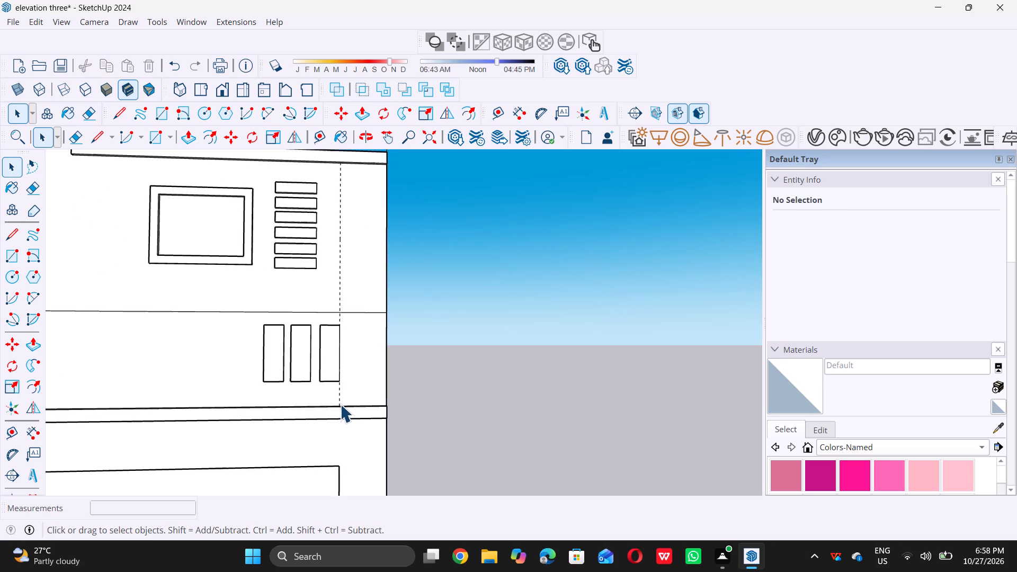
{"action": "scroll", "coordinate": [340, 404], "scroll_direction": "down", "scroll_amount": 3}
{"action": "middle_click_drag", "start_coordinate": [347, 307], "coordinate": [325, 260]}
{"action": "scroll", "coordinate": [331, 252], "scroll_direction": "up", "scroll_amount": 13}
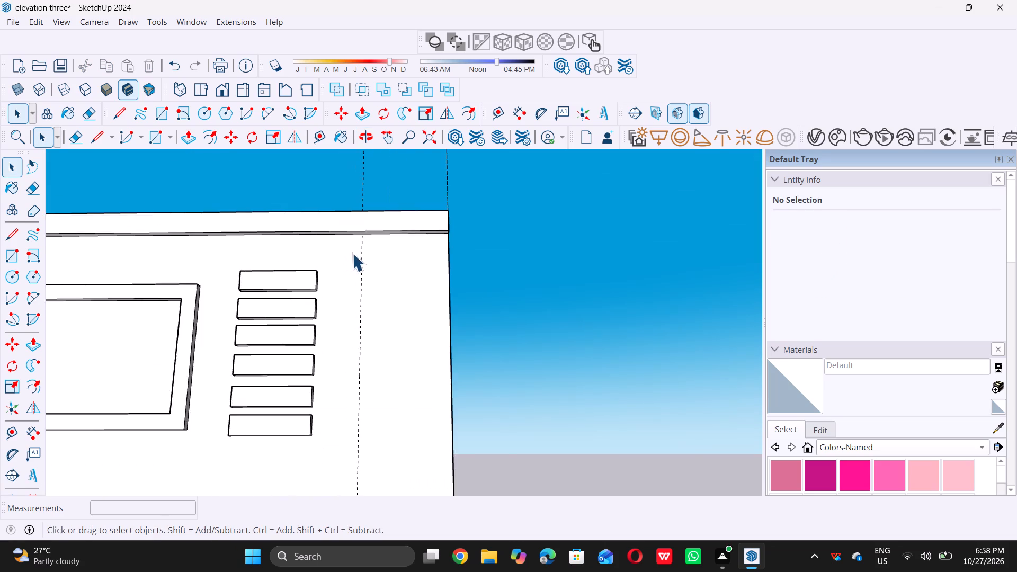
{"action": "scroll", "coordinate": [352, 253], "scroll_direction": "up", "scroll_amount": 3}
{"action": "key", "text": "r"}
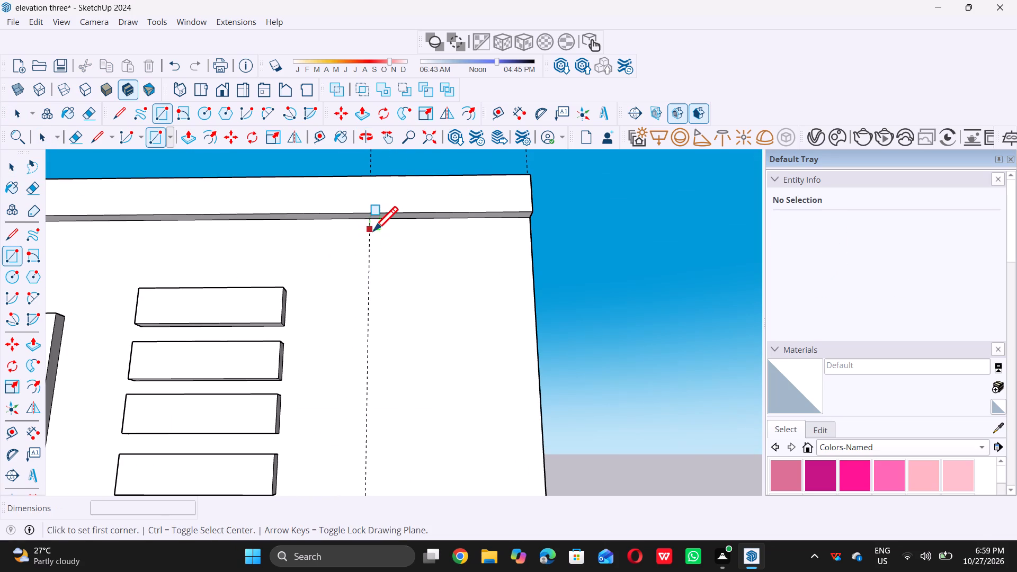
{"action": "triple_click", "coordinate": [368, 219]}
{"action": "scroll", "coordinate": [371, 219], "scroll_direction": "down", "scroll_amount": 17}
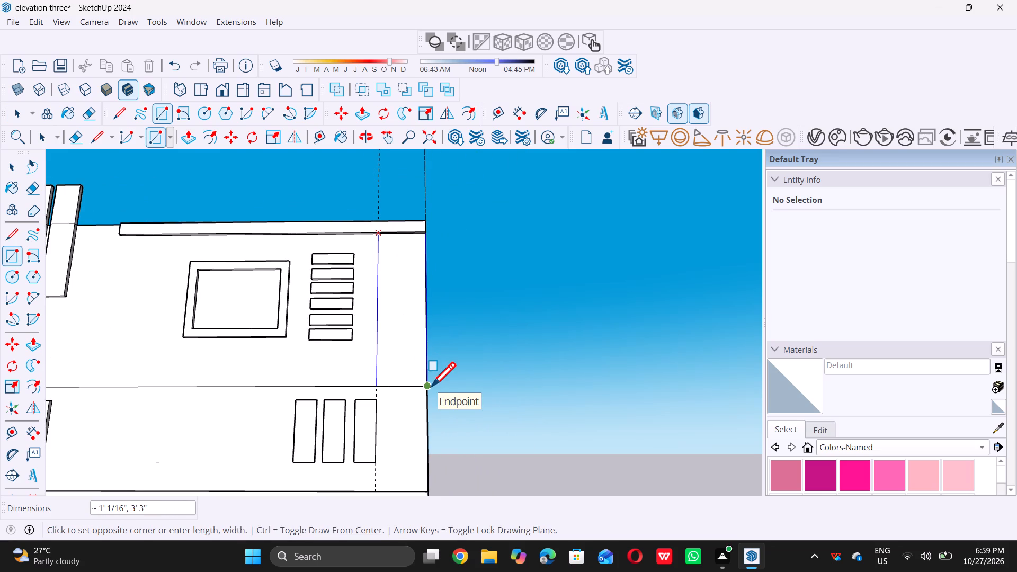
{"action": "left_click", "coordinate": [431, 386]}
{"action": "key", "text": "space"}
Examine how the new rectangle's inner edge and top corner meet the underside of the parapet's raised band.
{"action": "scroll", "coordinate": [435, 388], "scroll_direction": "down", "scroll_amount": 6}
{"action": "middle_click_drag", "start_coordinate": [363, 318], "coordinate": [518, 348]}
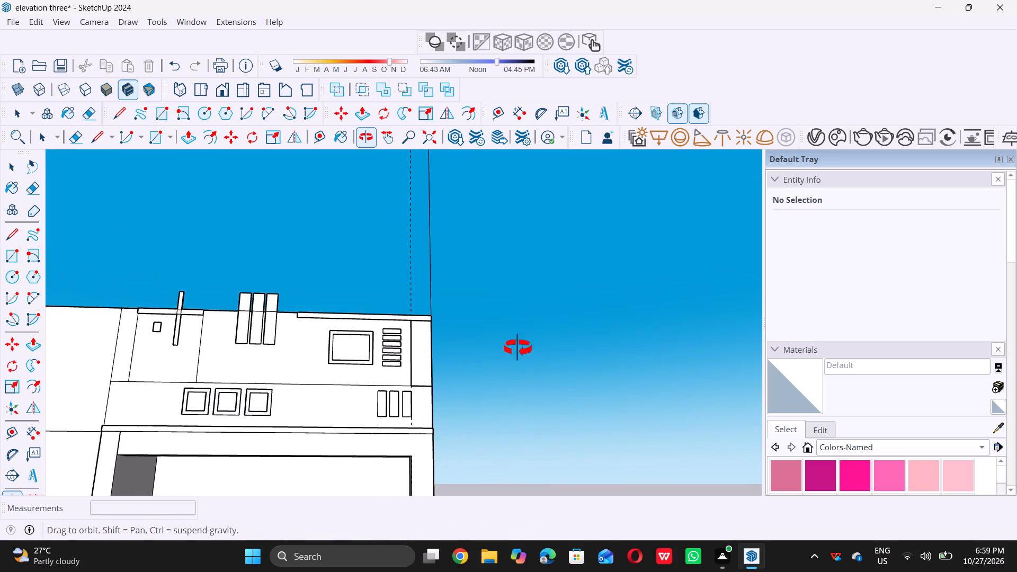
{"action": "middle_click_drag", "start_coordinate": [518, 348], "coordinate": [532, 357]}
{"action": "scroll", "coordinate": [532, 357], "scroll_direction": "up", "scroll_amount": 13}
{"action": "scroll", "coordinate": [389, 400], "scroll_direction": "down", "scroll_amount": 6}
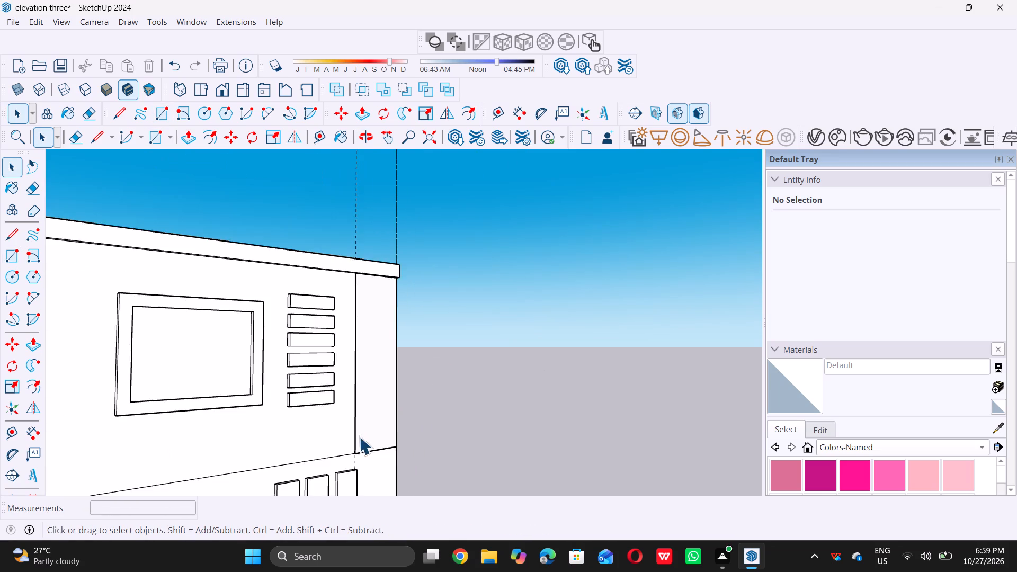
{"action": "scroll", "coordinate": [356, 438], "scroll_direction": "up", "scroll_amount": 16}
{"action": "scroll", "coordinate": [351, 443], "scroll_direction": "up", "scroll_amount": 7}
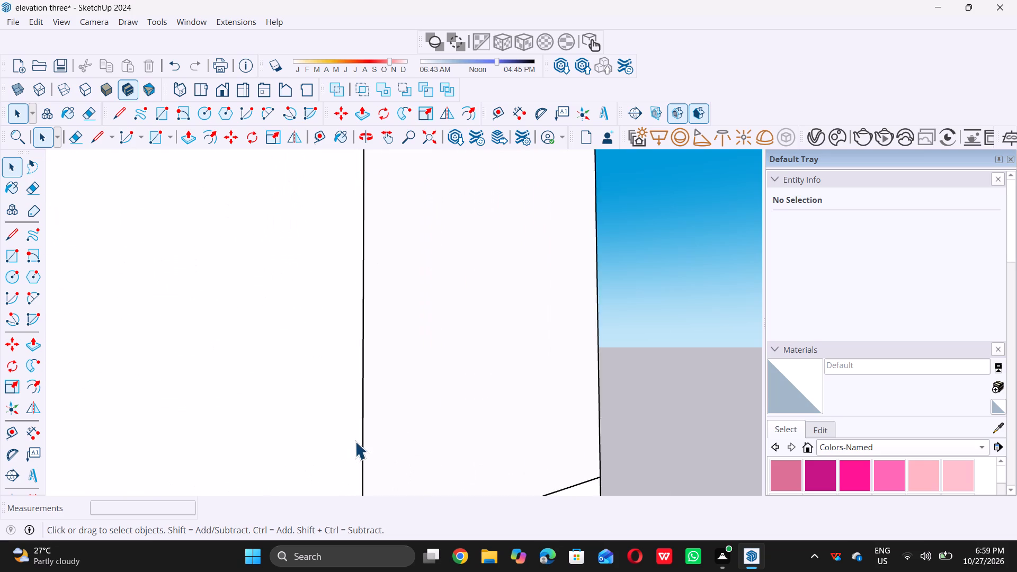
{"action": "scroll", "coordinate": [355, 441], "scroll_direction": "up", "scroll_amount": 20}
{"action": "scroll", "coordinate": [367, 419], "scroll_direction": "up", "scroll_amount": 5}
{"action": "scroll", "coordinate": [367, 419], "scroll_direction": "down", "scroll_amount": 20}
{"action": "scroll", "coordinate": [367, 419], "scroll_direction": "down", "scroll_amount": 7}
{"action": "scroll", "coordinate": [343, 463], "scroll_direction": "up", "scroll_amount": 1}
{"action": "scroll", "coordinate": [343, 463], "scroll_direction": "down", "scroll_amount": 17}
{"action": "middle_click", "coordinate": [353, 459]}
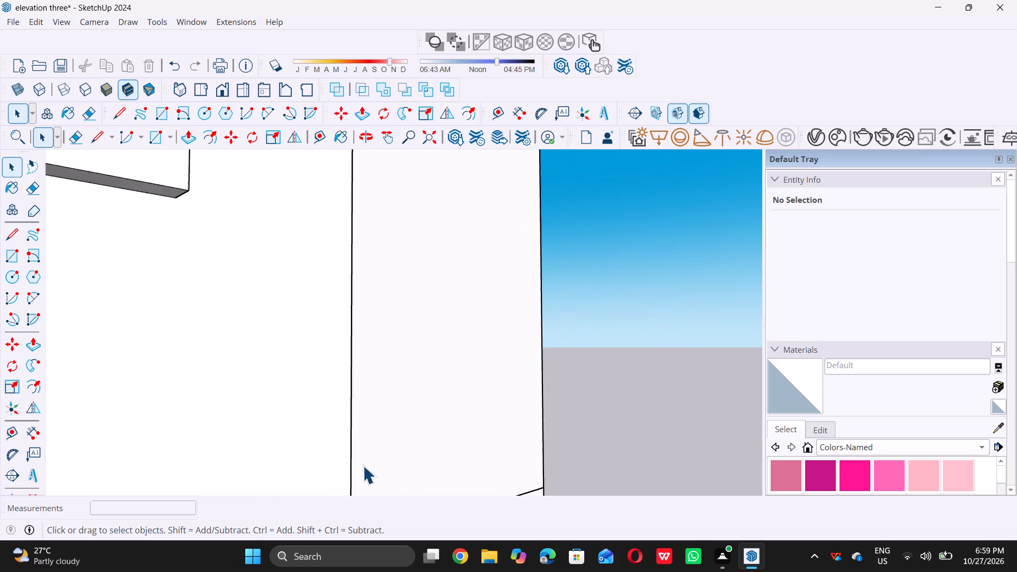
{"action": "scroll", "coordinate": [363, 466], "scroll_direction": "down", "scroll_amount": 17}
{"action": "middle_click_drag", "start_coordinate": [385, 261], "coordinate": [365, 181]}
{"action": "scroll", "coordinate": [378, 248], "scroll_direction": "up", "scroll_amount": 6}
{"action": "scroll", "coordinate": [387, 298], "scroll_direction": "down", "scroll_amount": 4}
{"action": "scroll", "coordinate": [399, 350], "scroll_direction": "down", "scroll_amount": 1}
{"action": "middle_click_drag", "start_coordinate": [399, 351], "coordinate": [399, 341]}
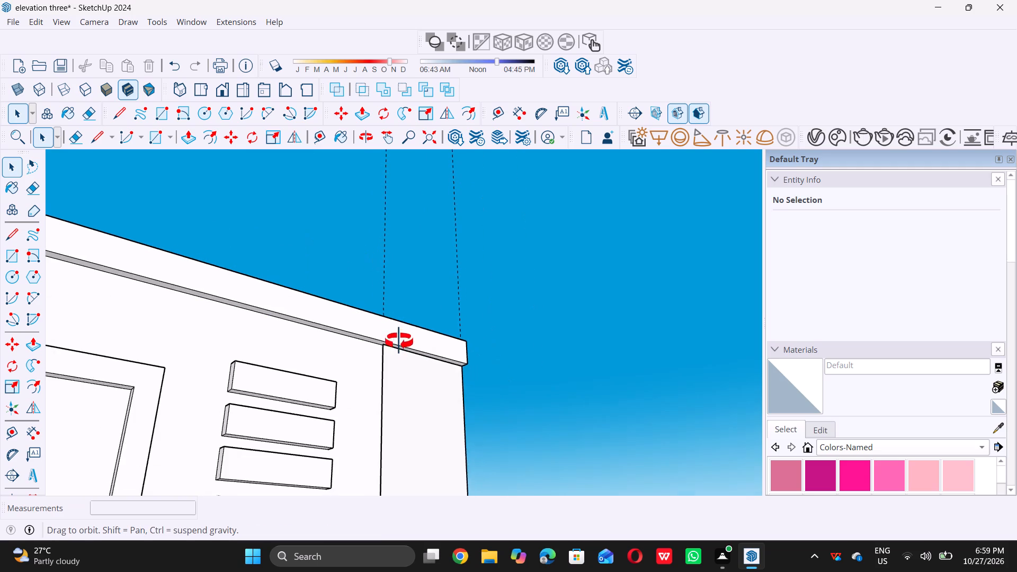
{"action": "middle_click_drag", "start_coordinate": [399, 341], "coordinate": [400, 303]}
{"action": "scroll", "coordinate": [400, 303], "scroll_direction": "up", "scroll_amount": 6}
{"action": "scroll", "coordinate": [351, 408], "scroll_direction": "up", "scroll_amount": 6}
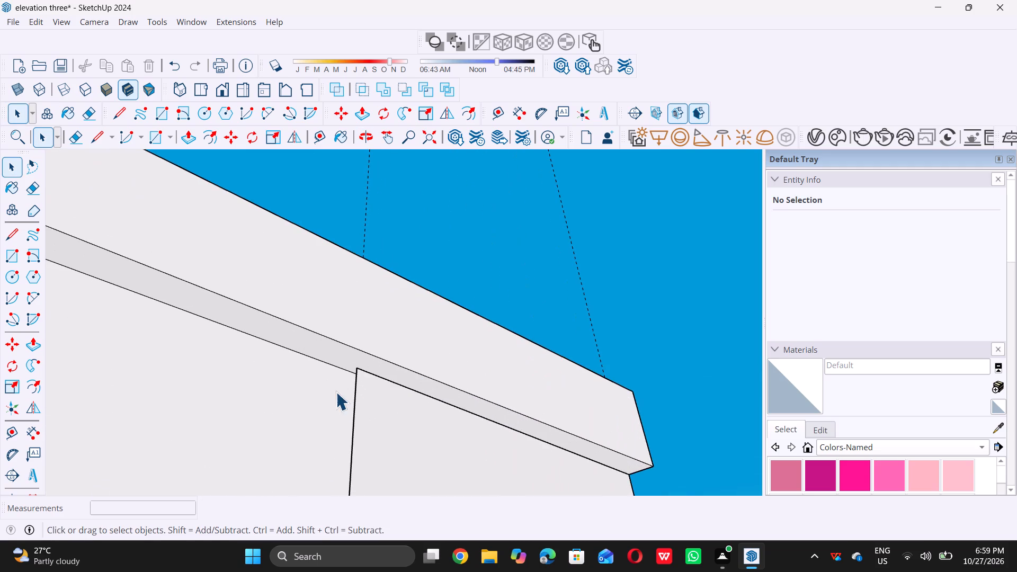
{"action": "middle_click_drag", "start_coordinate": [332, 391], "coordinate": [508, 436]}
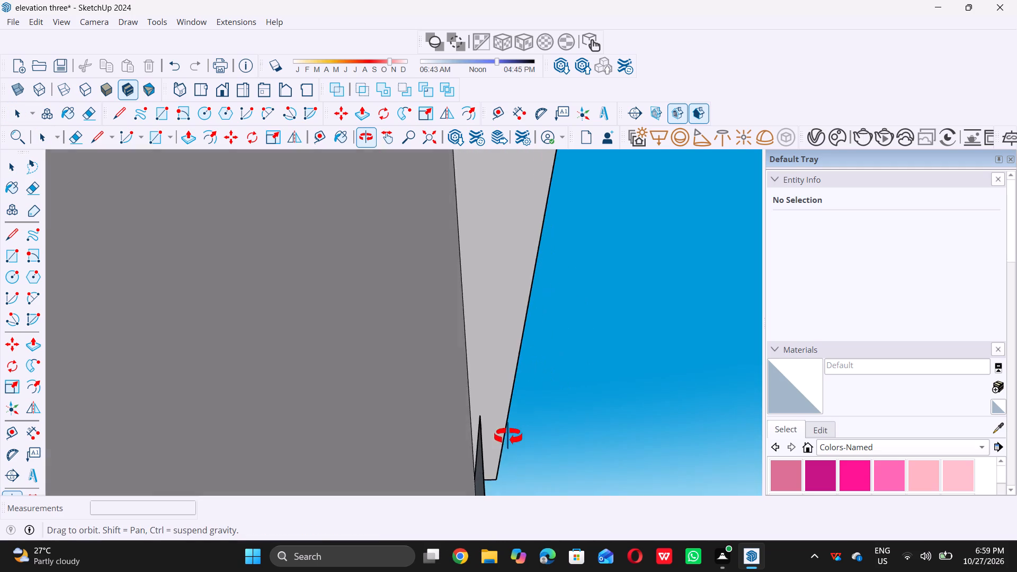
{"action": "middle_click_drag", "start_coordinate": [508, 436], "coordinate": [495, 461]}
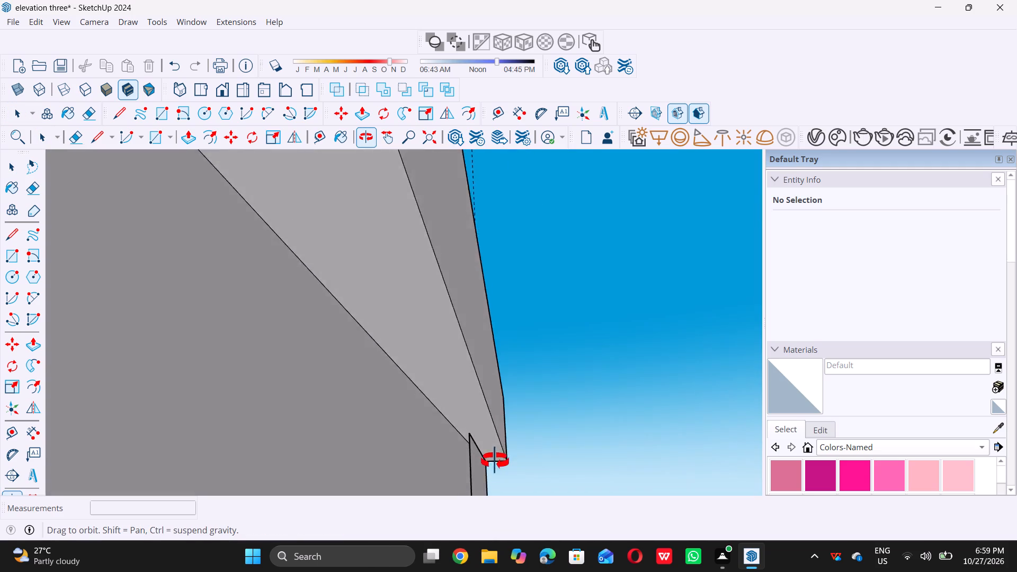
{"action": "middle_click_drag", "start_coordinate": [495, 461], "coordinate": [556, 502]}
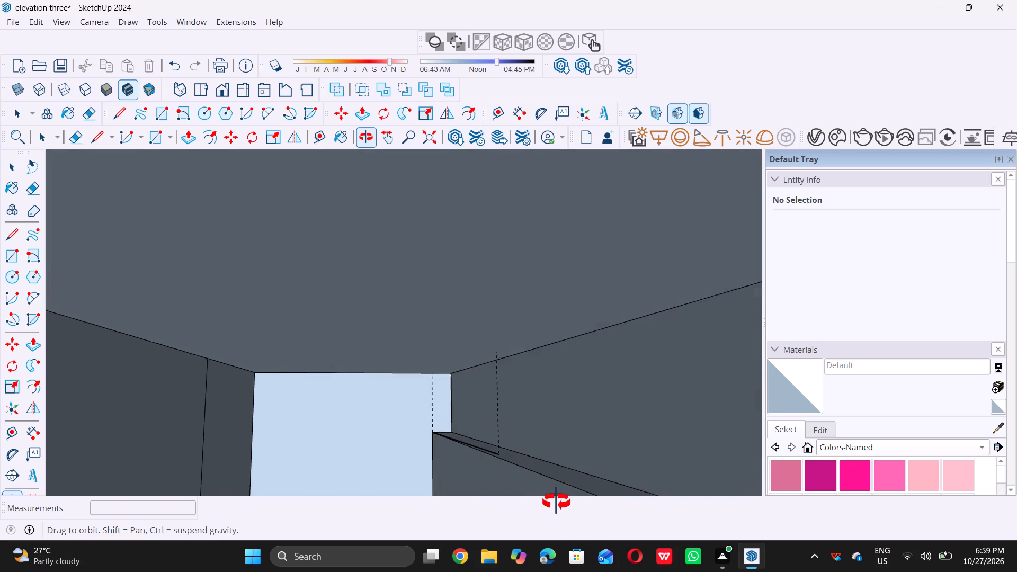
{"action": "middle_click_drag", "start_coordinate": [556, 502], "coordinate": [323, 477]}
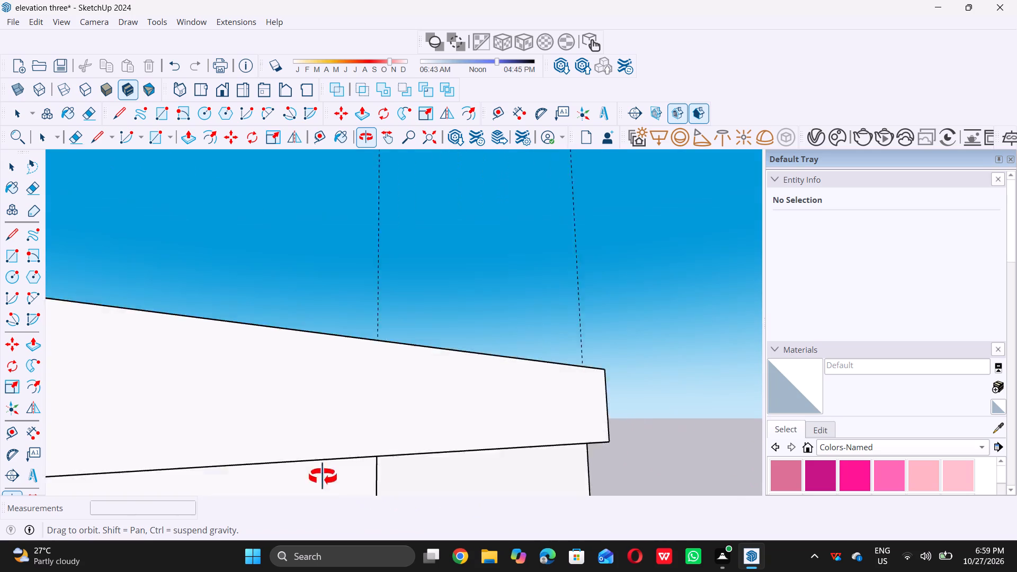
{"action": "middle_click_drag", "start_coordinate": [323, 477], "coordinate": [227, 353]}
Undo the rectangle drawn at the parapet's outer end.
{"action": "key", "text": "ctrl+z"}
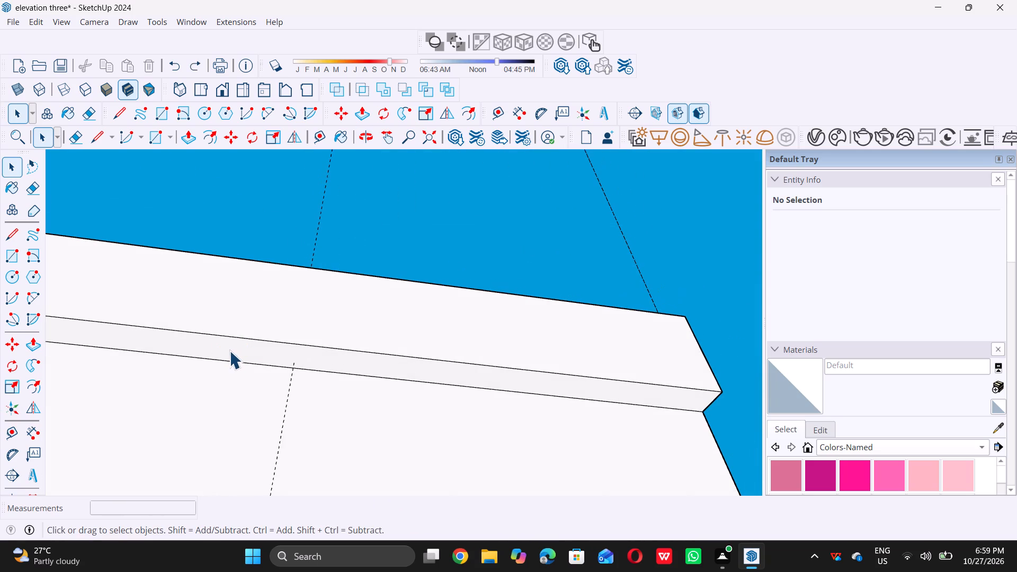
Examine where the inner vertical guide meets the underside of the parapet's raised band.
{"action": "scroll", "coordinate": [227, 355], "scroll_direction": "down", "scroll_amount": 6}
{"action": "middle_click_drag", "start_coordinate": [264, 378], "coordinate": [258, 331]}
{"action": "scroll", "coordinate": [279, 355], "scroll_direction": "up", "scroll_amount": 4}
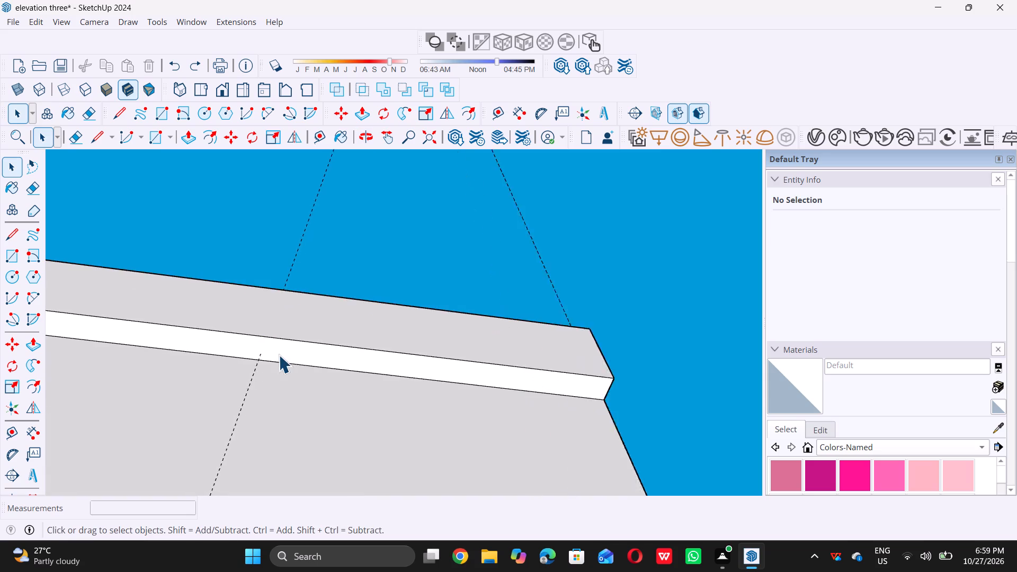
{"action": "scroll", "coordinate": [279, 355], "scroll_direction": "up", "scroll_amount": 15}
{"action": "middle_click_drag", "start_coordinate": [261, 347], "coordinate": [258, 344]}
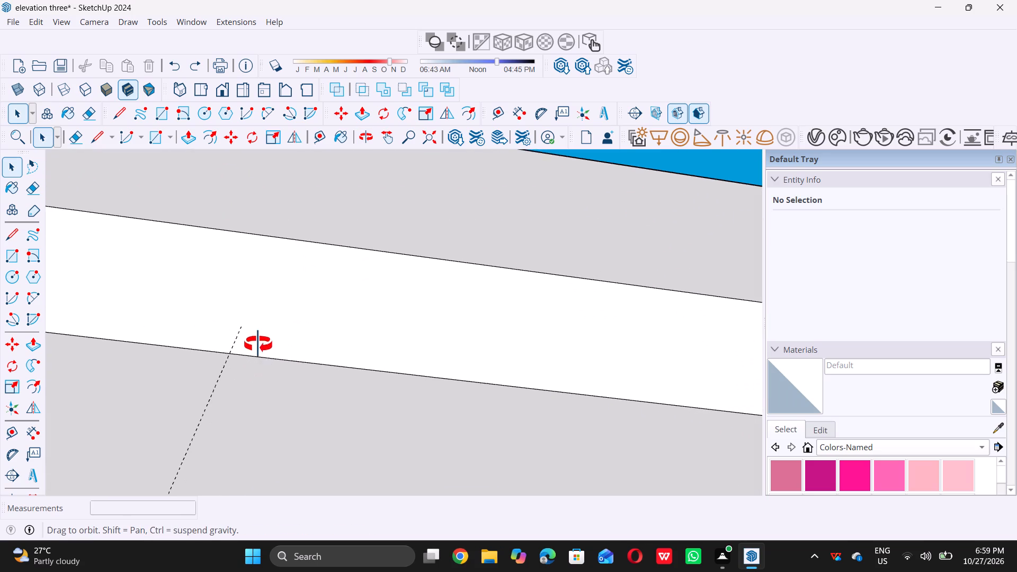
{"action": "middle_click_drag", "start_coordinate": [258, 344], "coordinate": [252, 385]}
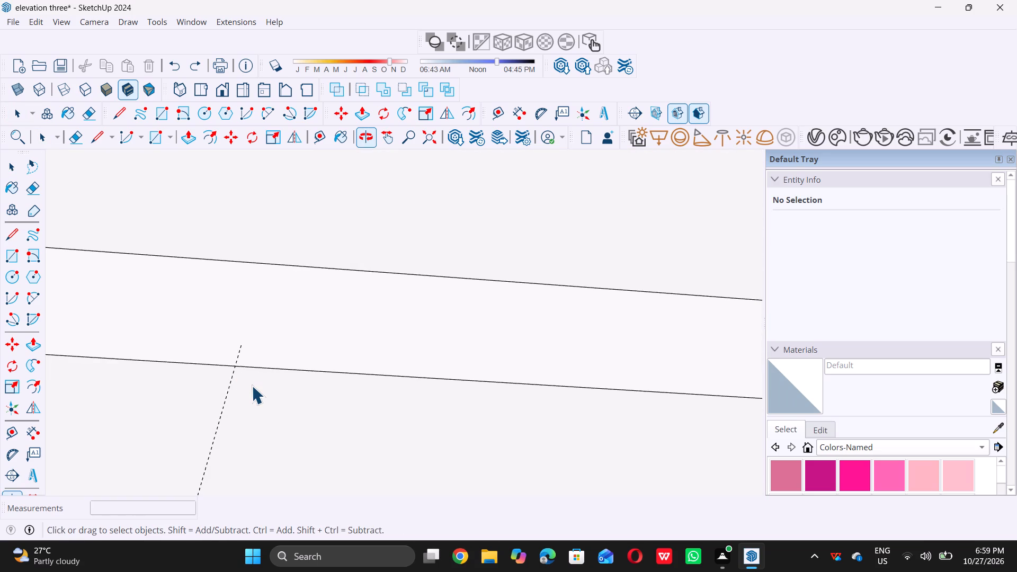
Undo back past the line deletion and the guides until the vertical line at the parapet's outer end is also removed.
{"action": "key", "text": "ctrl+z"}
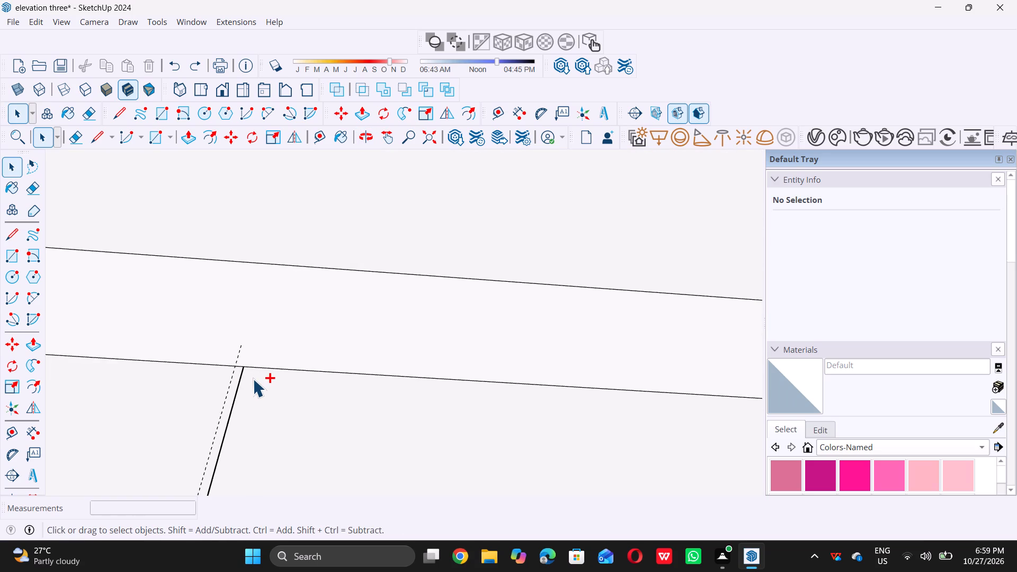
{"action": "key", "text": "ctrl+z"}
{"action": "key", "text": "ctrl+z"}
{"action": "scroll", "coordinate": [252, 380], "scroll_direction": "down", "scroll_amount": 20}
{"action": "scroll", "coordinate": [252, 380], "scroll_direction": "down", "scroll_amount": 15}
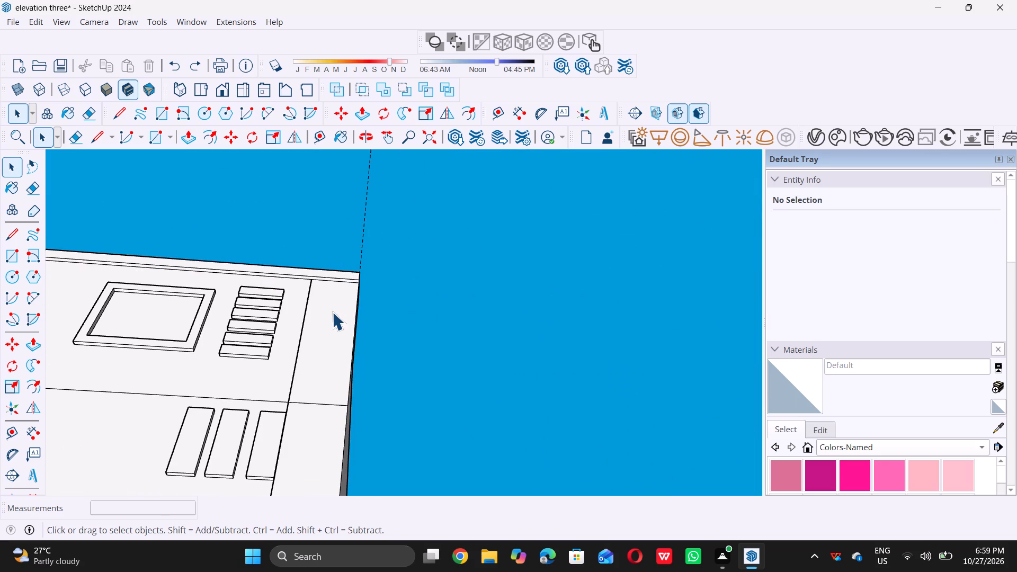
{"action": "key", "text": "ctrl+z"}
{"action": "key", "text": "ctrl+z"}
{"action": "key", "text": "ctrl+z"}
Measure the distance from the balcony opening's upper outer corner to the facade's outer edge.
{"action": "scroll", "coordinate": [330, 306], "scroll_direction": "down", "scroll_amount": 6}
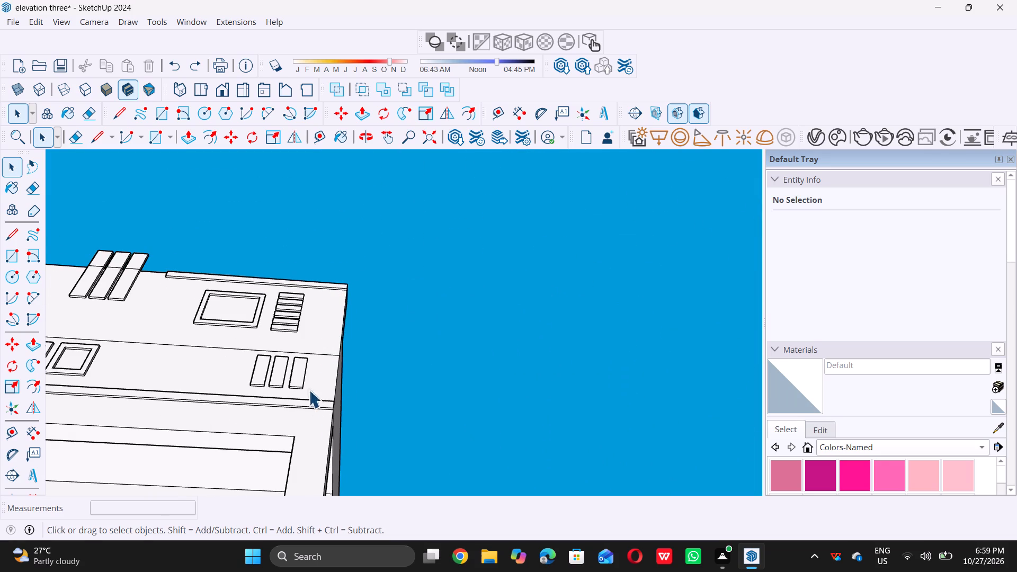
{"action": "scroll", "coordinate": [315, 352], "scroll_direction": "down", "scroll_amount": 3}
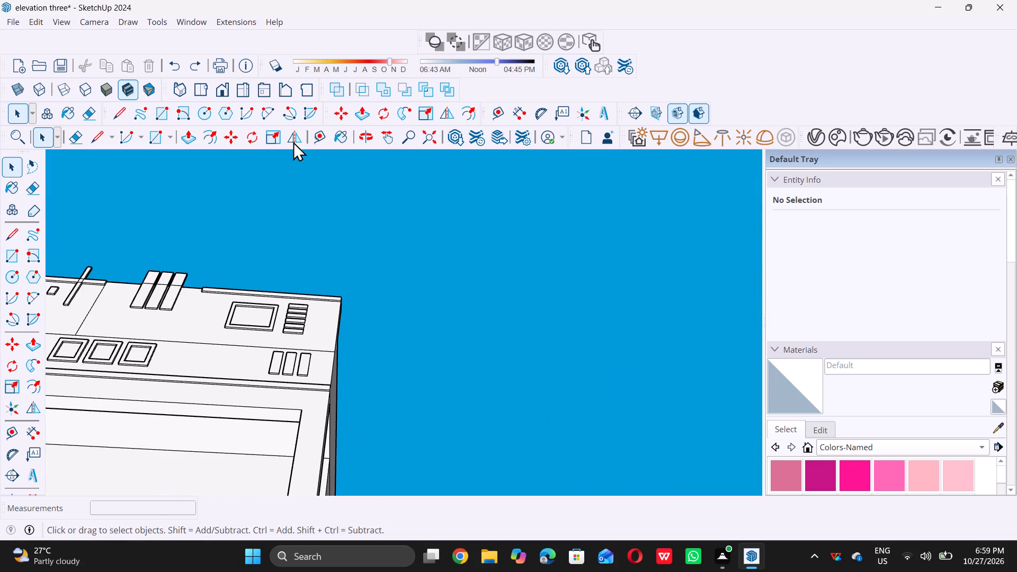
{"action": "left_click", "coordinate": [521, 108]}
{"action": "scroll", "coordinate": [317, 409], "scroll_direction": "up", "scroll_amount": 13}
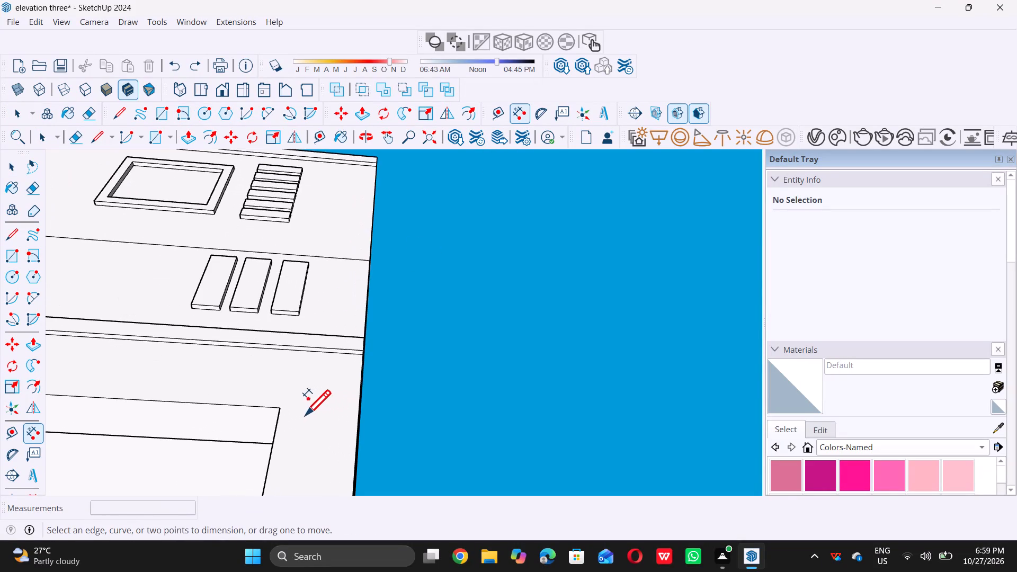
{"action": "left_click", "coordinate": [282, 406]}
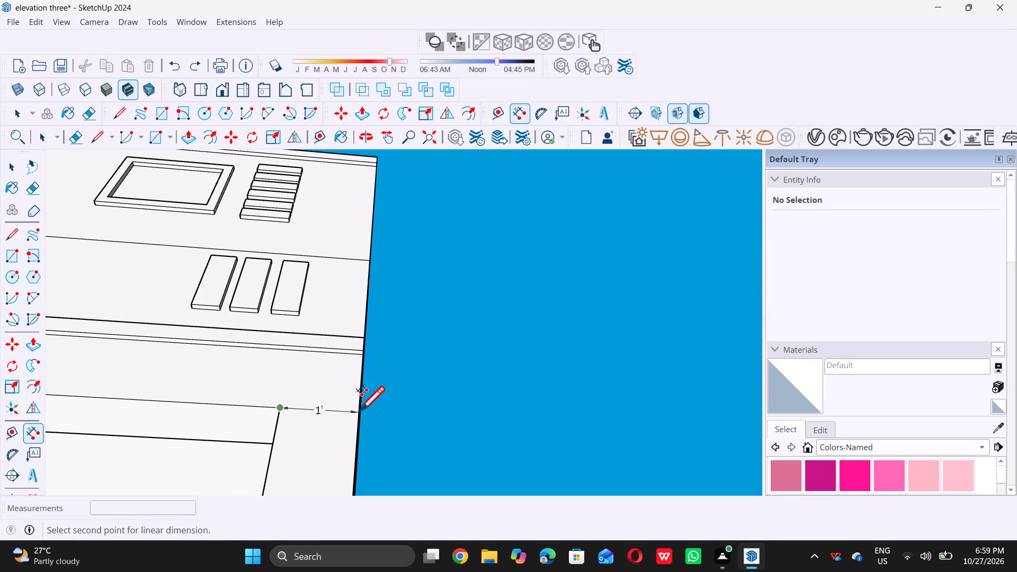
{"action": "key", "text": "space"}
Place a vertical guide on the upper parapet face, 1' inward from its outer end edge.
{"action": "scroll", "coordinate": [354, 414], "scroll_direction": "down", "scroll_amount": 10}
{"action": "middle_click_drag", "start_coordinate": [321, 253], "coordinate": [343, 342]}
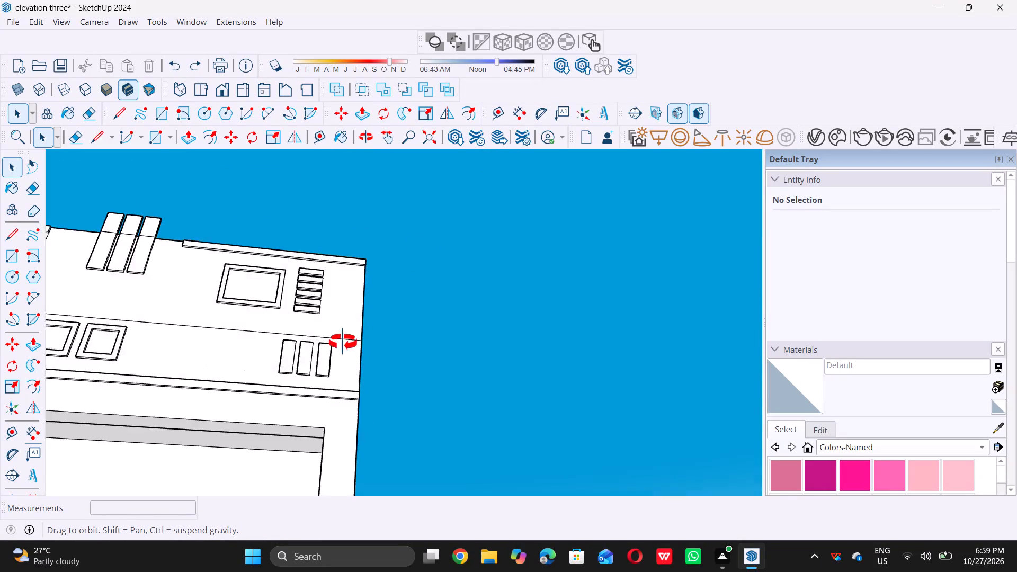
{"action": "middle_click_drag", "start_coordinate": [343, 342], "coordinate": [301, 416]}
{"action": "scroll", "coordinate": [356, 316], "scroll_direction": "up", "scroll_amount": 10}
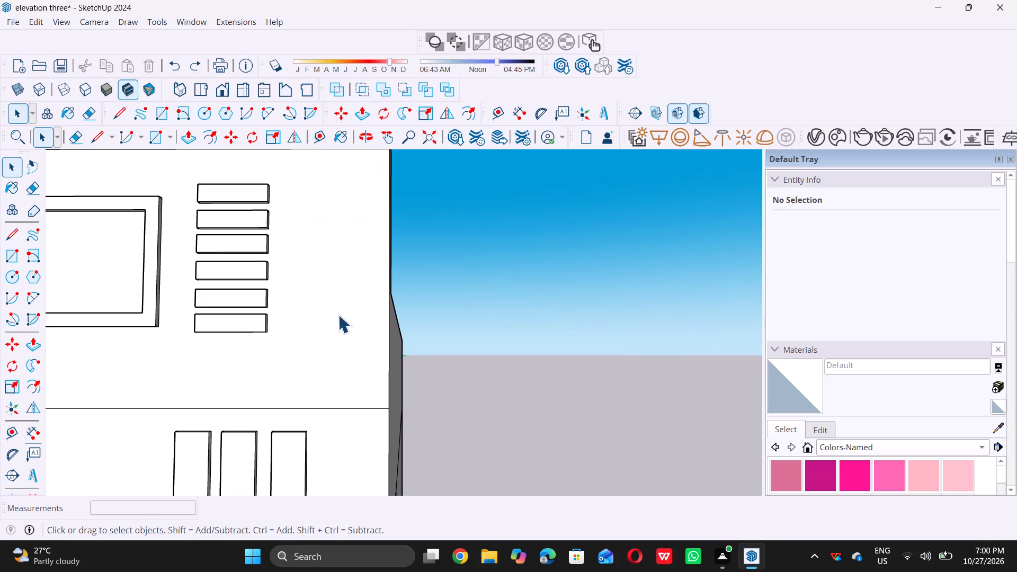
{"action": "key", "text": "t"}
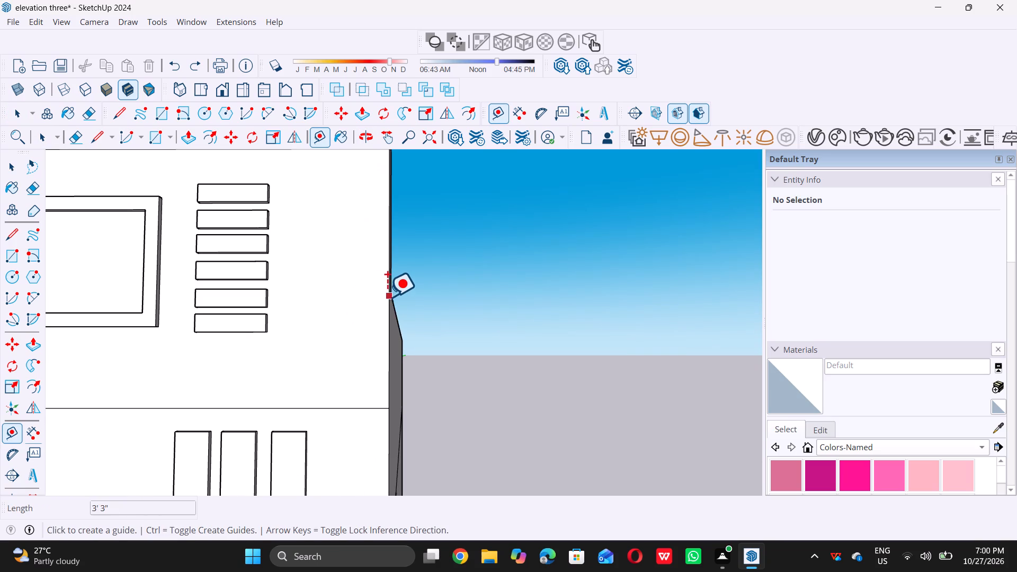
{"action": "left_click", "coordinate": [388, 296]}
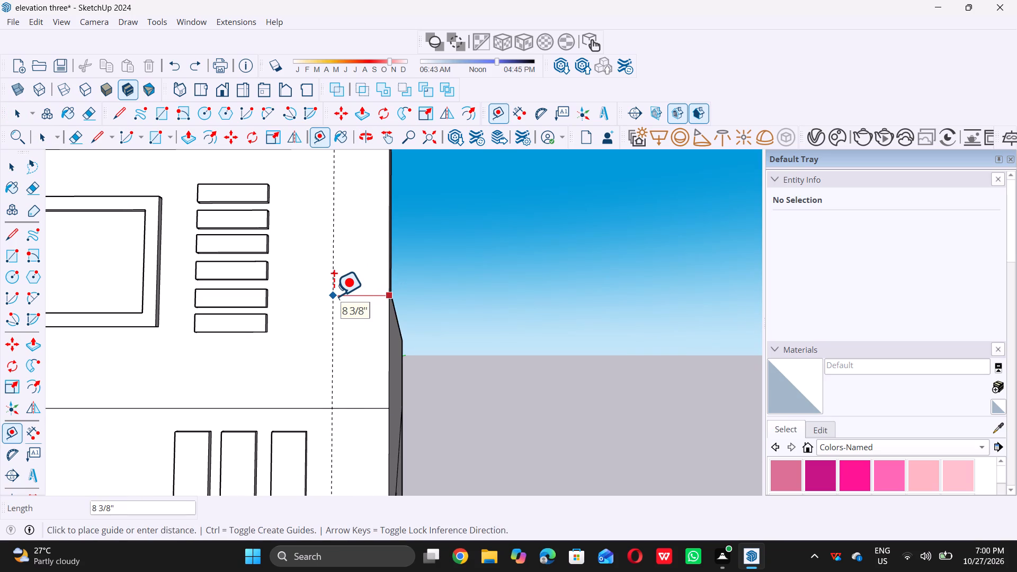
{"action": "key", "text": "1"}
{"action": "key", "text": "apostrophe"}
{"action": "key", "text": "Return"}
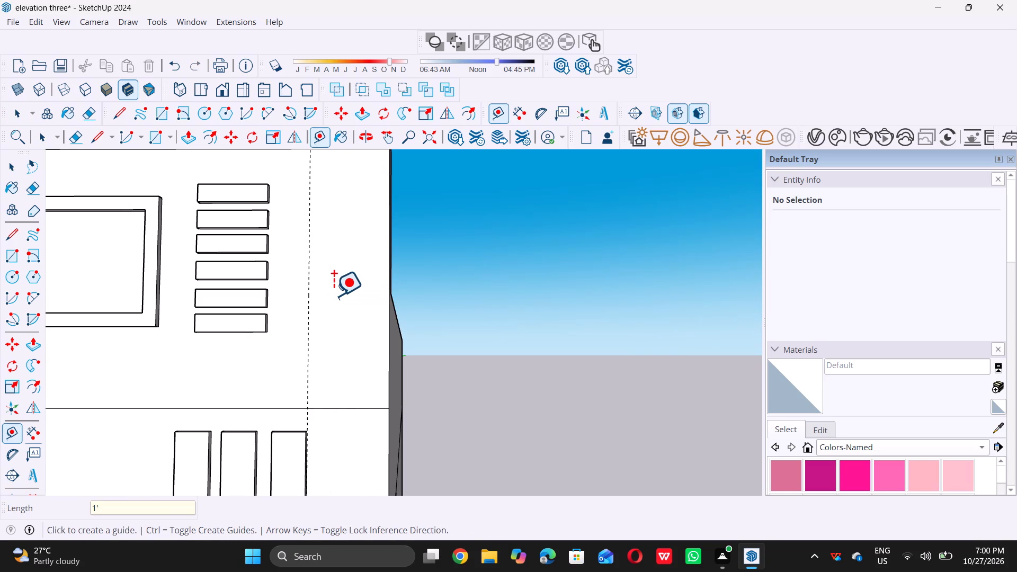
{"action": "key", "text": "space"}
Draw a 1' by 3' 3" rectangle at the parapet's outer end, from the guide beneath the raised band to the horizontal line's outer end.
{"action": "scroll", "coordinate": [415, 228], "scroll_direction": "down", "scroll_amount": 6}
{"action": "middle_click_drag", "start_coordinate": [414, 296], "coordinate": [388, 221]}
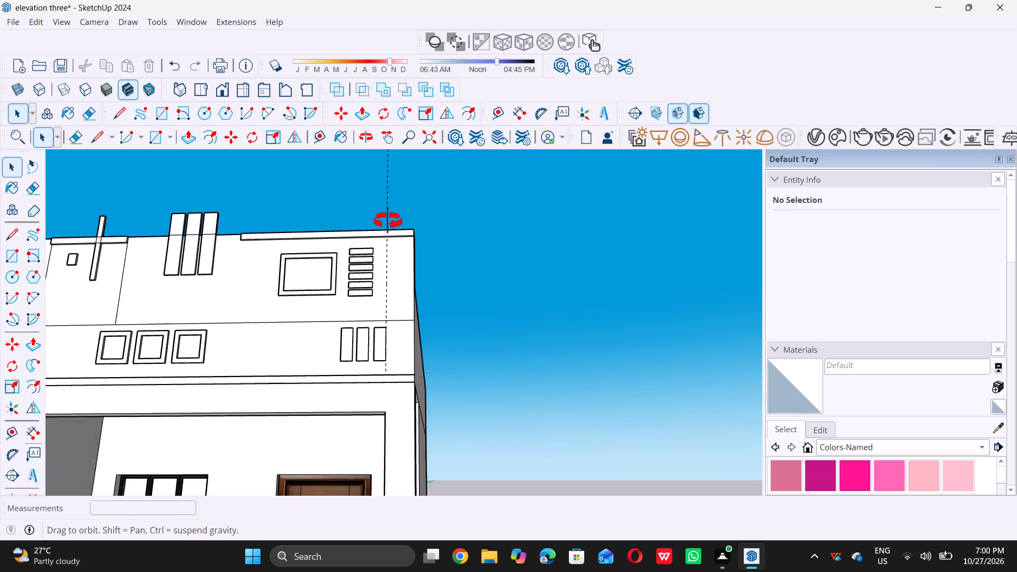
{"action": "middle_click_drag", "start_coordinate": [388, 221], "coordinate": [383, 214]}
{"action": "scroll", "coordinate": [383, 214], "scroll_direction": "up", "scroll_amount": 17}
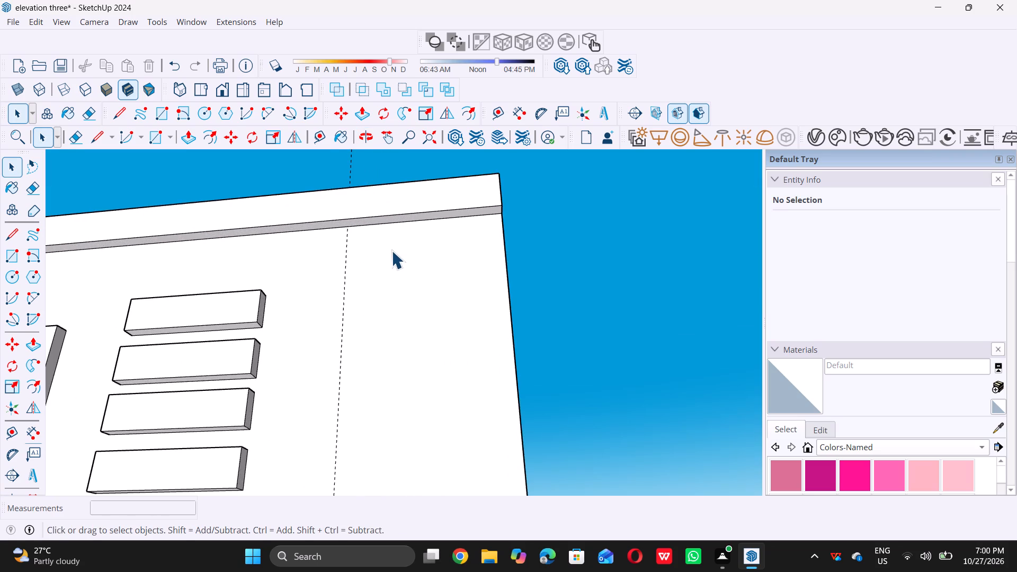
{"action": "key", "text": "t"}
{"action": "key", "text": "space"}
{"action": "key", "text": "r"}
{"action": "left_click", "coordinate": [352, 227]}
{"action": "scroll", "coordinate": [351, 226], "scroll_direction": "down", "scroll_amount": 7}
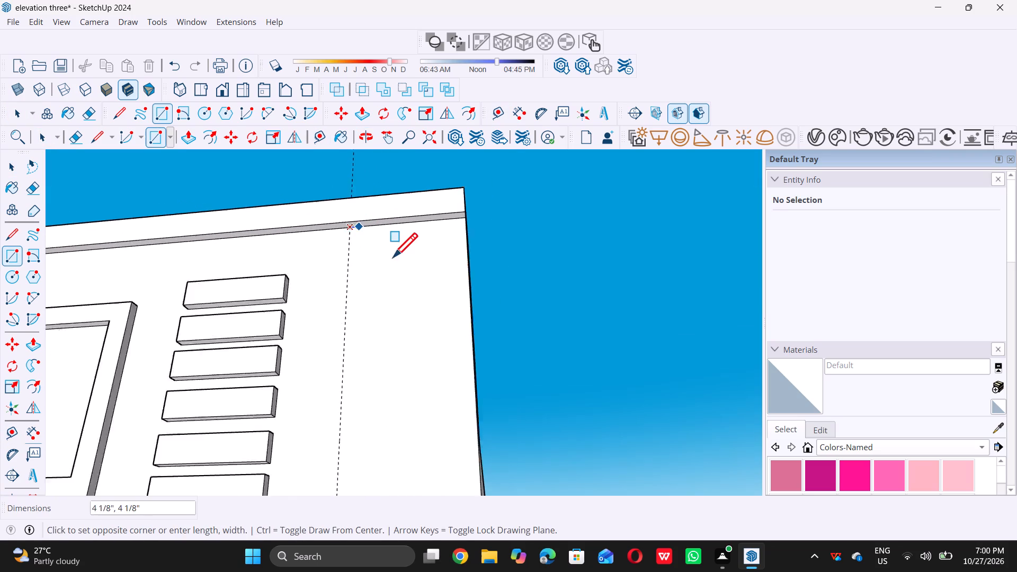
{"action": "scroll", "coordinate": [393, 257], "scroll_direction": "down", "scroll_amount": 5}
{"action": "left_click", "coordinate": [435, 426]}
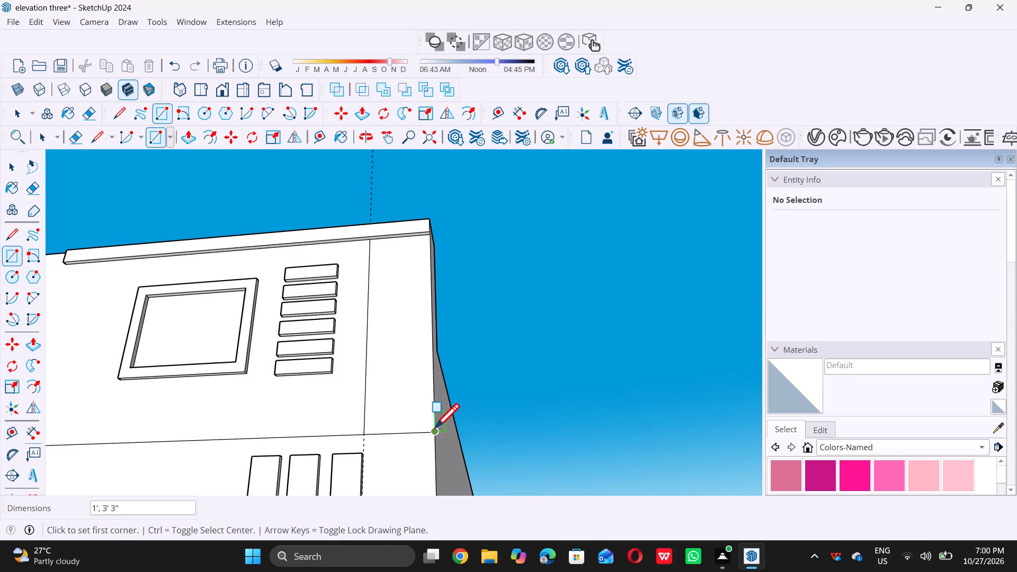
{"action": "key", "text": "space"}
{"action": "scroll", "coordinate": [434, 426], "scroll_direction": "down", "scroll_amount": 7}
{"action": "middle_click_drag", "start_coordinate": [372, 346], "coordinate": [406, 371]}
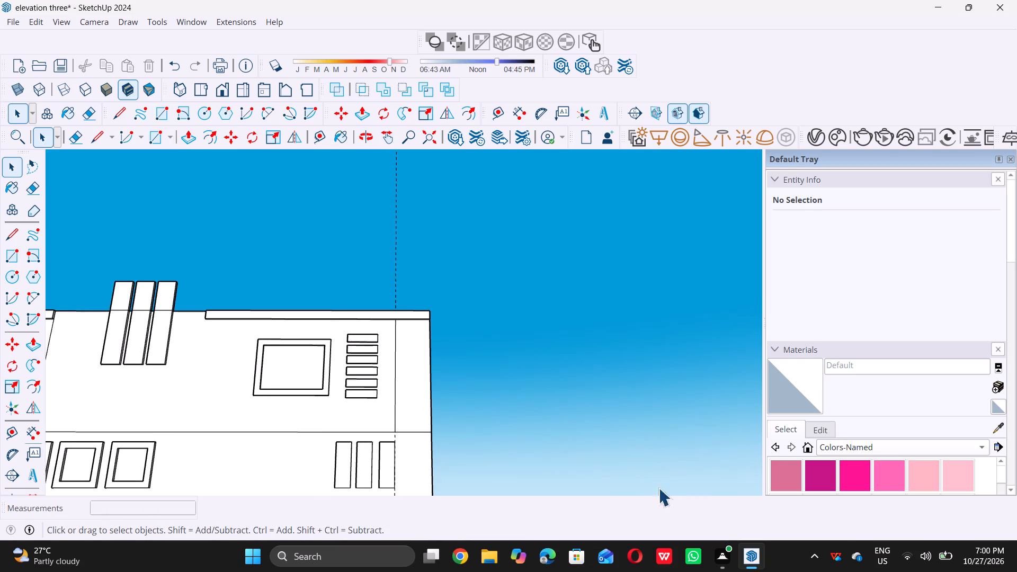
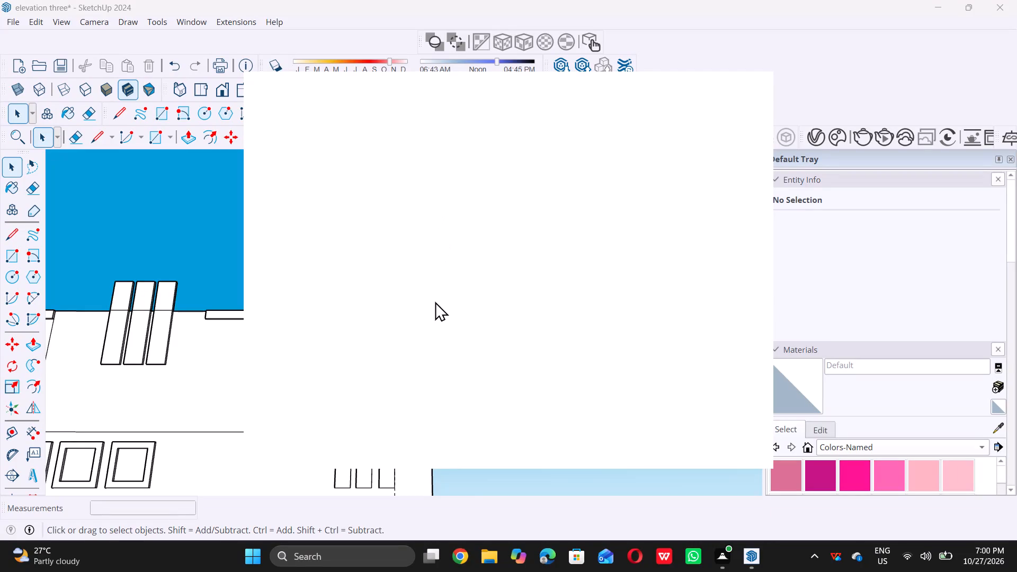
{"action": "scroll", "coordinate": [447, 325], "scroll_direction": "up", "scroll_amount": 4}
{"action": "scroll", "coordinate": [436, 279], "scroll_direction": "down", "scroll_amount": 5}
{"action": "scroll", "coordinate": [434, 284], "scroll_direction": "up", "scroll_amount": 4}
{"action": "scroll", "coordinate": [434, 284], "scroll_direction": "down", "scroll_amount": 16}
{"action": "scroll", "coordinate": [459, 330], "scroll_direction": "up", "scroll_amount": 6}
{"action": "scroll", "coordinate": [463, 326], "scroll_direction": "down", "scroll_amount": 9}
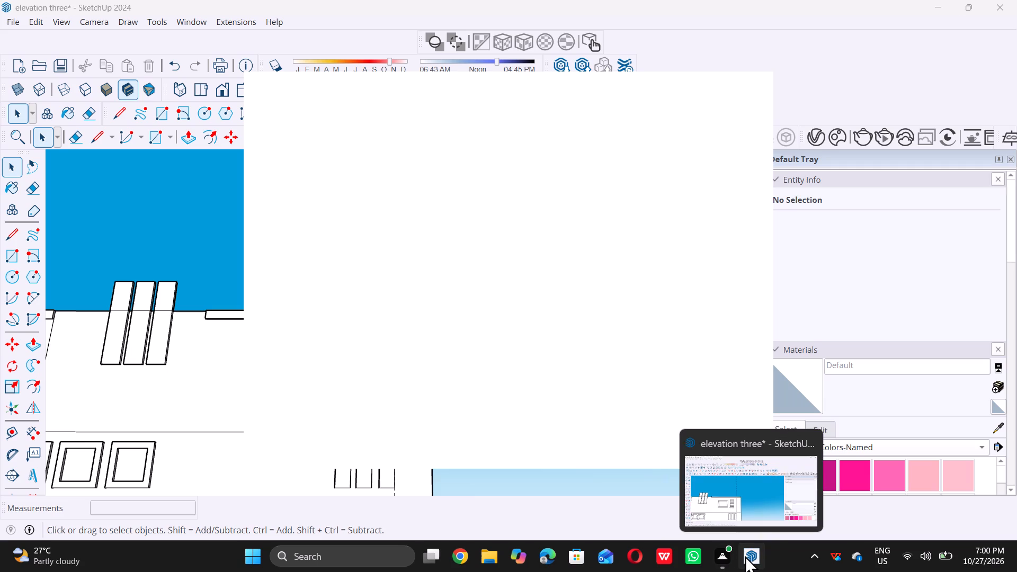
Switch back to the SketchUp window with the elevation three model, clearing the blank window covering it.
{"action": "left_click", "coordinate": [761, 513]}
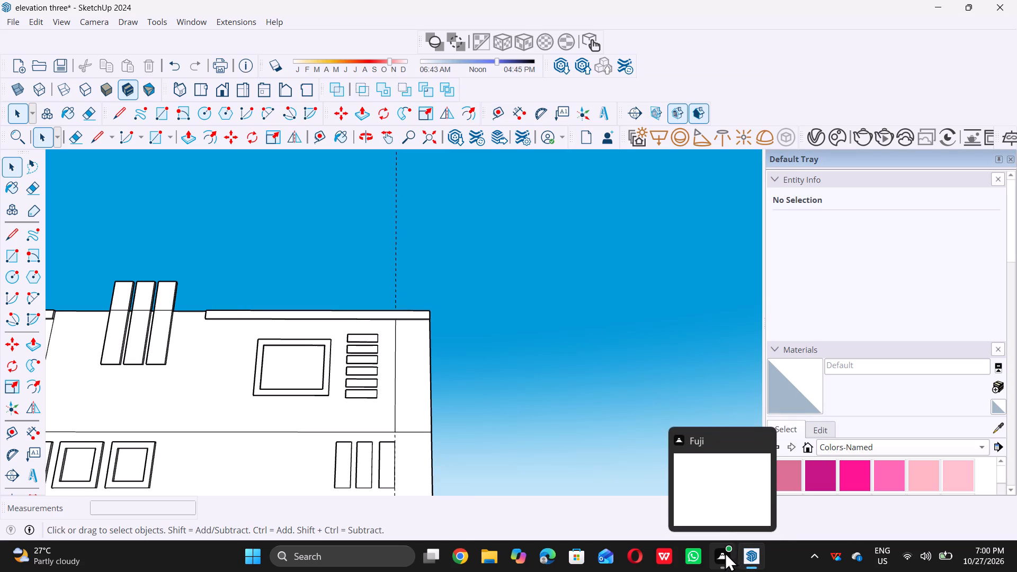
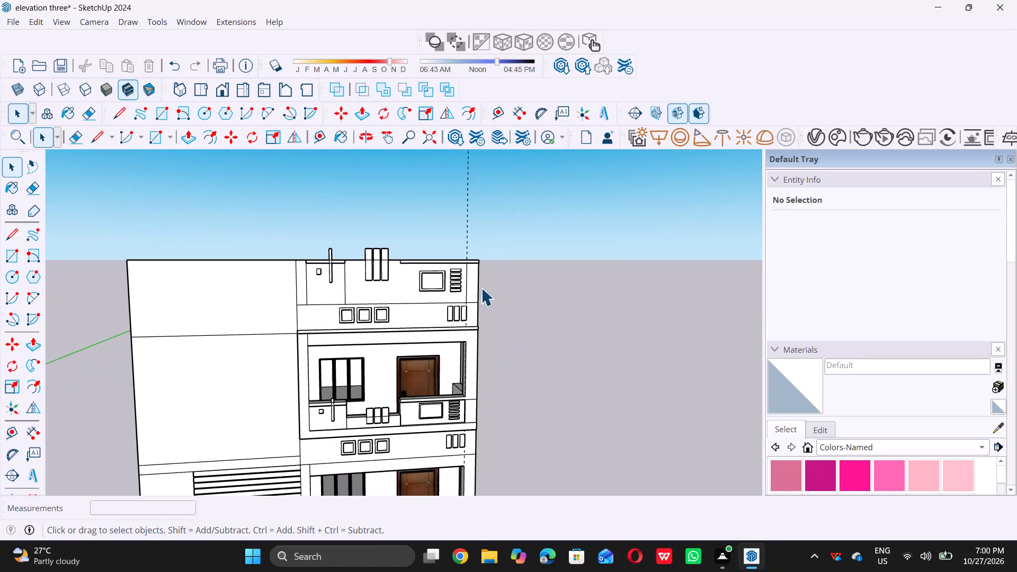
Delete all construction guides from the model.
{"action": "scroll", "coordinate": [475, 285], "scroll_direction": "up", "scroll_amount": 5}
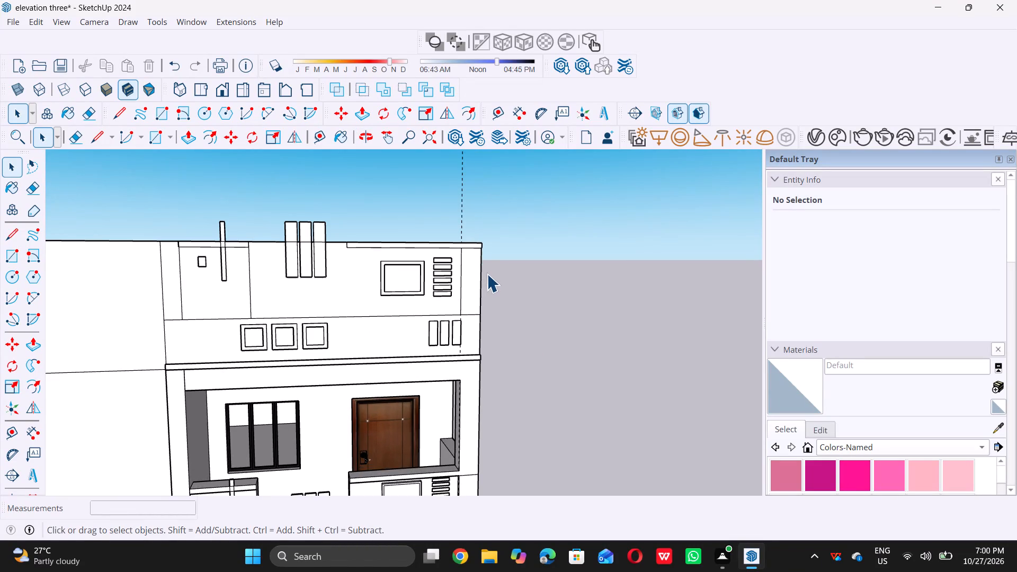
{"action": "scroll", "coordinate": [486, 273], "scroll_direction": "down", "scroll_amount": 5}
{"action": "middle_click_drag", "start_coordinate": [478, 370], "coordinate": [531, 390]}
{"action": "scroll", "coordinate": [488, 388], "scroll_direction": "up", "scroll_amount": 5}
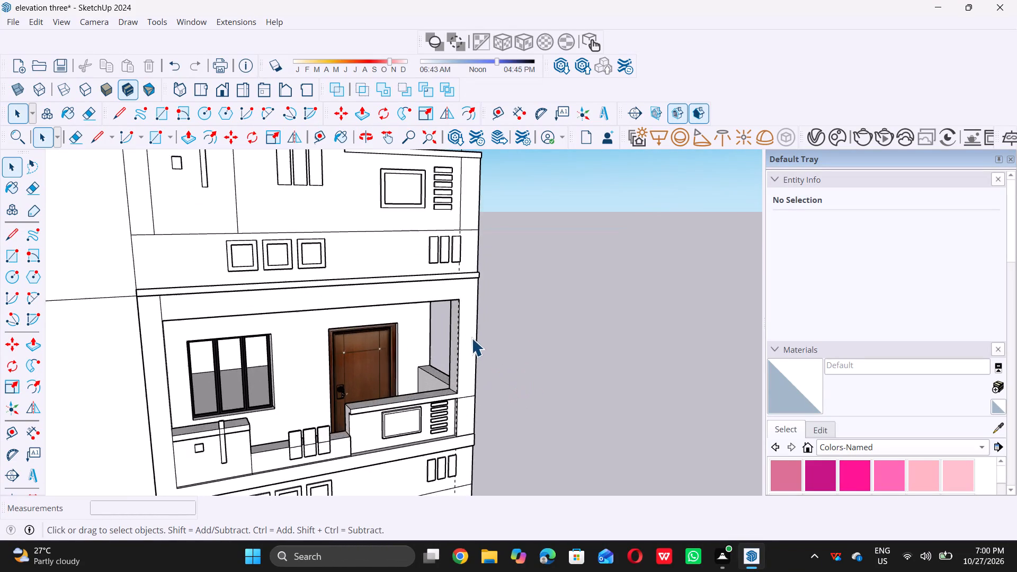
{"action": "scroll", "coordinate": [471, 338], "scroll_direction": "up", "scroll_amount": 8}
{"action": "scroll", "coordinate": [452, 244], "scroll_direction": "up", "scroll_amount": 5}
{"action": "middle_click_drag", "start_coordinate": [481, 208], "coordinate": [483, 202]}
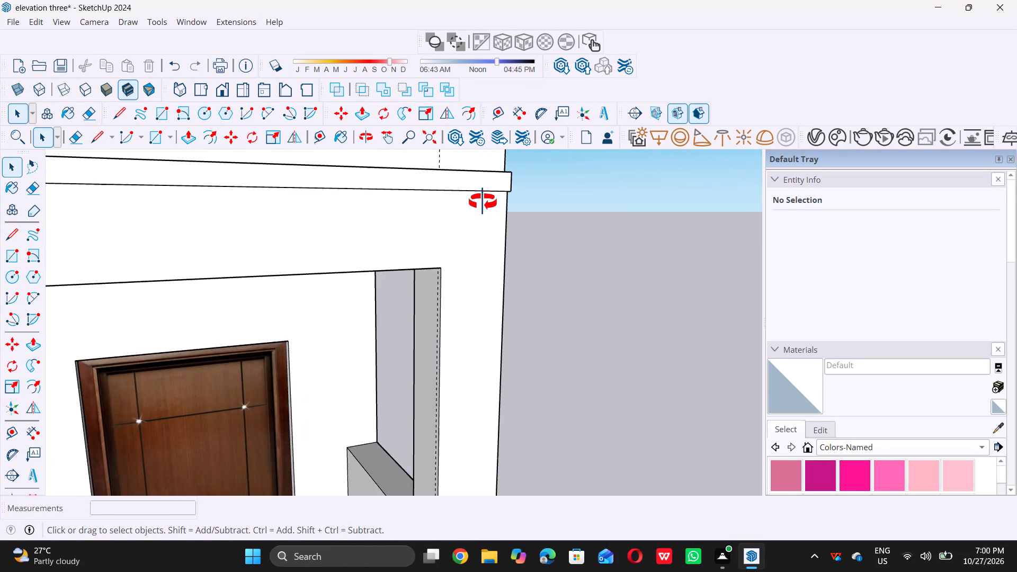
{"action": "middle_click_drag", "start_coordinate": [483, 202], "coordinate": [488, 295]}
{"action": "scroll", "coordinate": [488, 298], "scroll_direction": "down", "scroll_amount": 3}
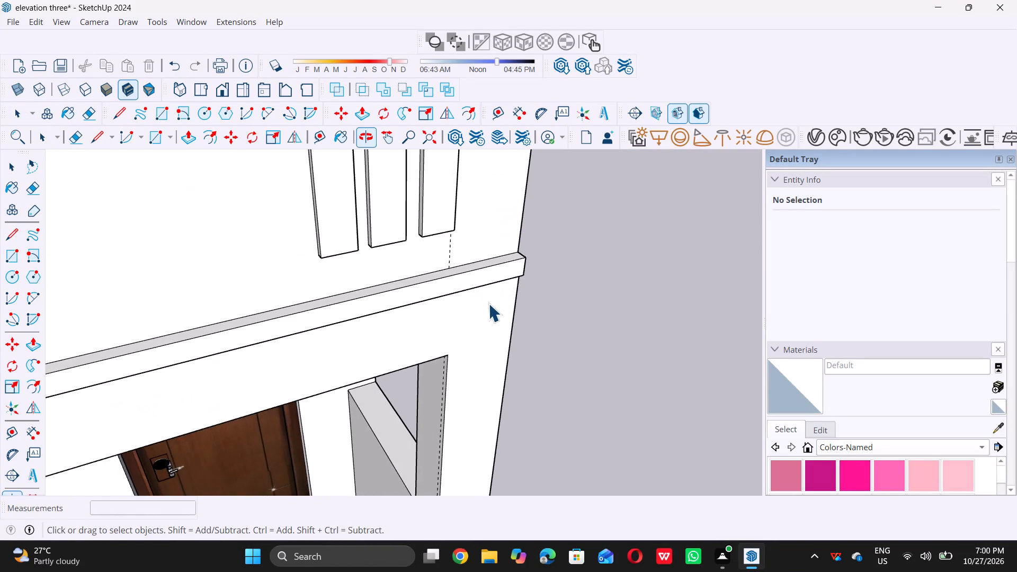
{"action": "scroll", "coordinate": [488, 303], "scroll_direction": "down", "scroll_amount": 17}
{"action": "middle_click_drag", "start_coordinate": [483, 264], "coordinate": [479, 260]}
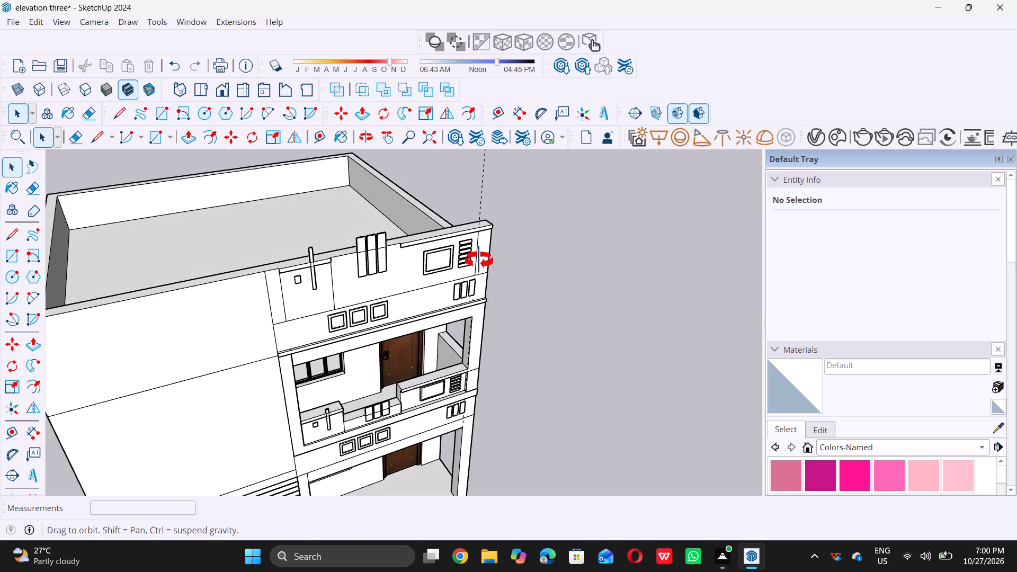
{"action": "middle_click_drag", "start_coordinate": [479, 260], "coordinate": [440, 244]}
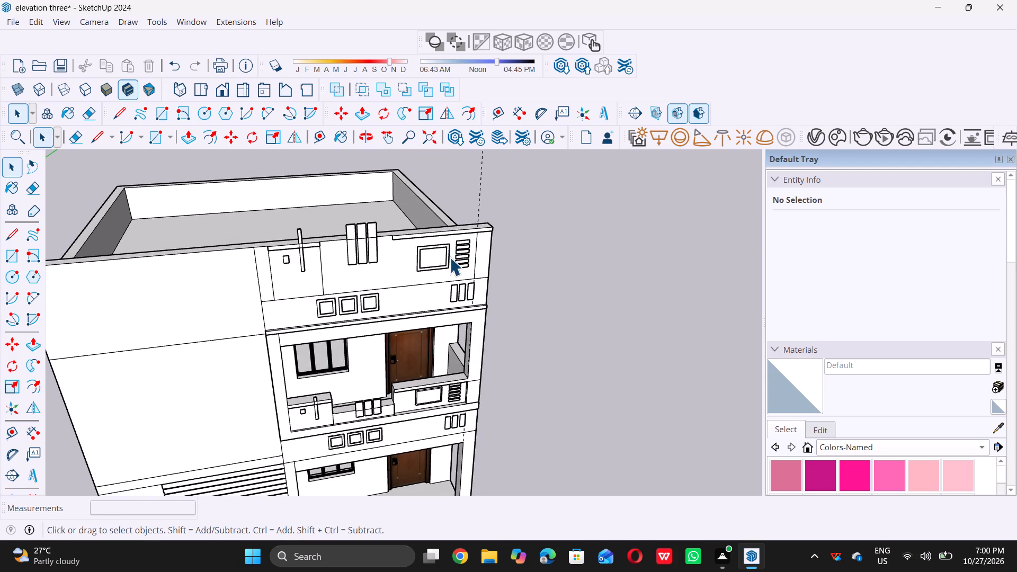
{"action": "scroll", "coordinate": [450, 255], "scroll_direction": "up", "scroll_amount": 4}
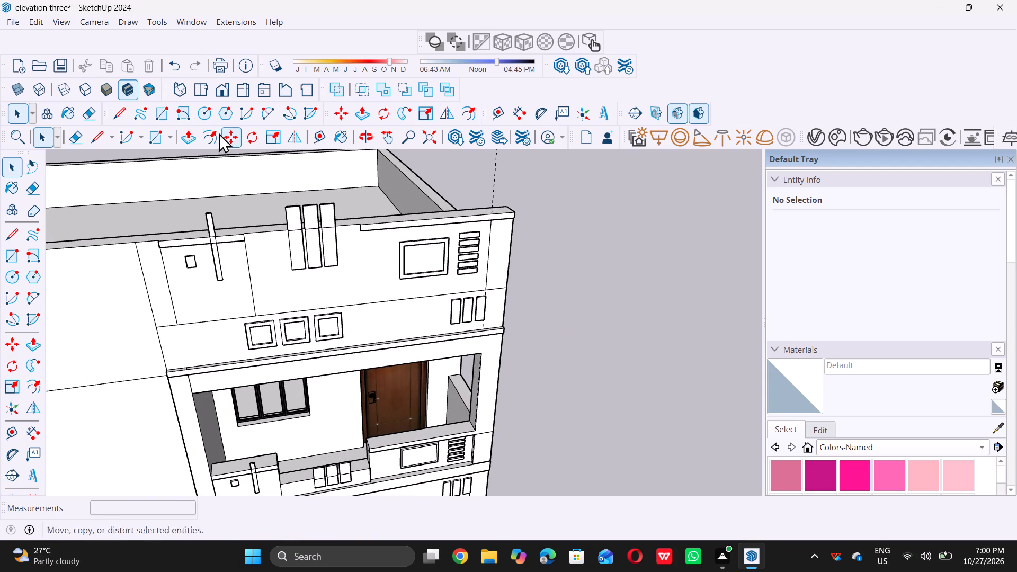
{"action": "left_click", "coordinate": [39, 22]}
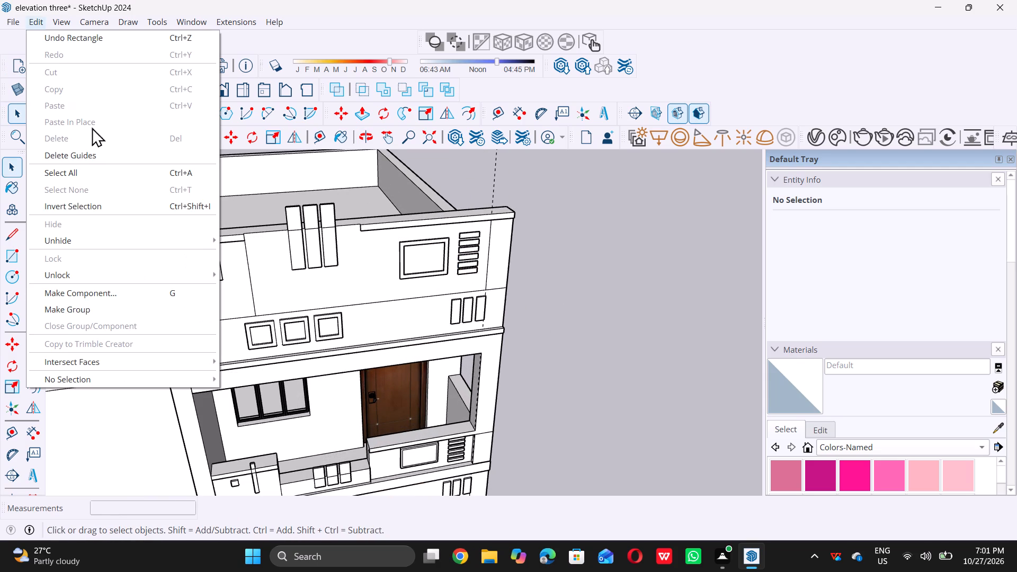
{"action": "double_click", "coordinate": [102, 153]}
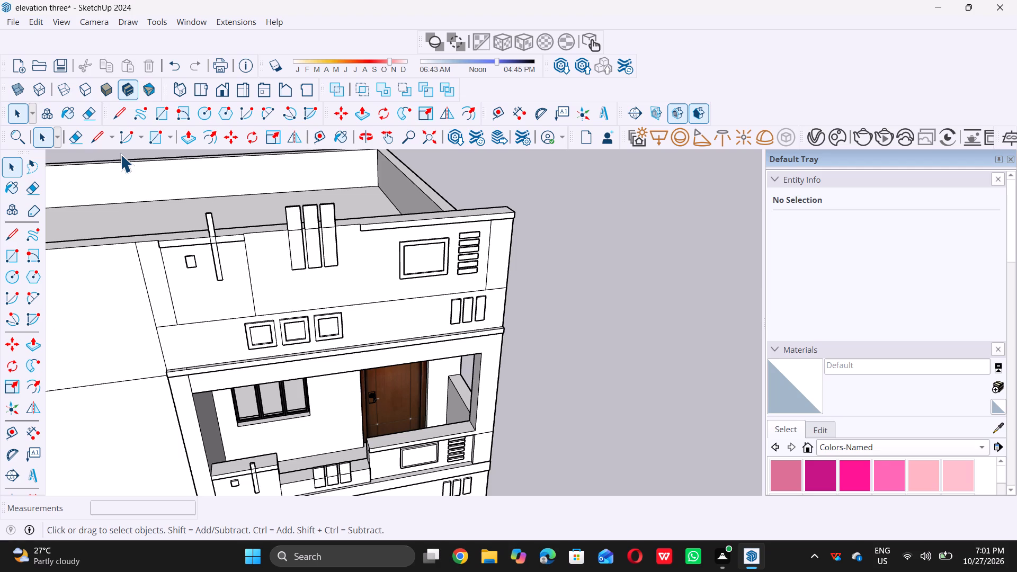
Examine the upper parapet front and the balcony below it, comparing their panels, divisions and end strips from several angles.
{"action": "scroll", "coordinate": [130, 150], "scroll_direction": "down", "scroll_amount": 6}
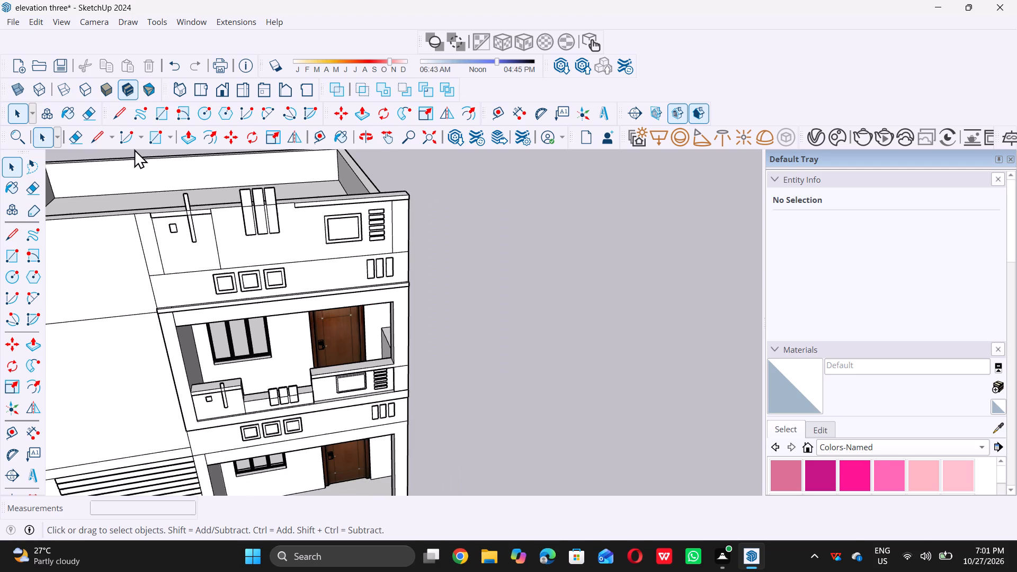
{"action": "scroll", "coordinate": [240, 261], "scroll_direction": "down", "scroll_amount": 5}
{"action": "scroll", "coordinate": [352, 324], "scroll_direction": "down", "scroll_amount": 4}
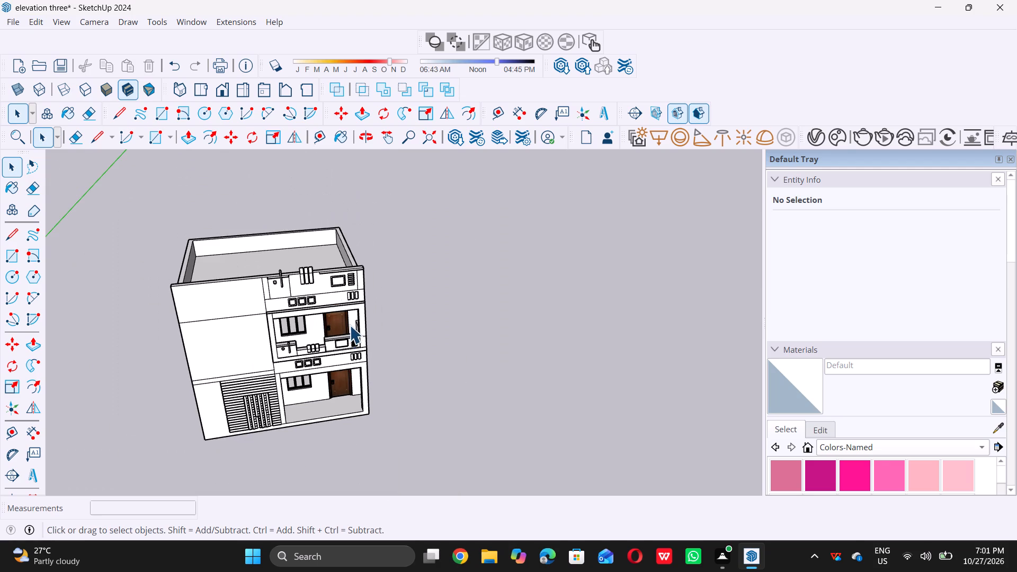
{"action": "scroll", "coordinate": [343, 338], "scroll_direction": "down", "scroll_amount": 2}
{"action": "middle_click_drag", "start_coordinate": [341, 345], "coordinate": [316, 299]}
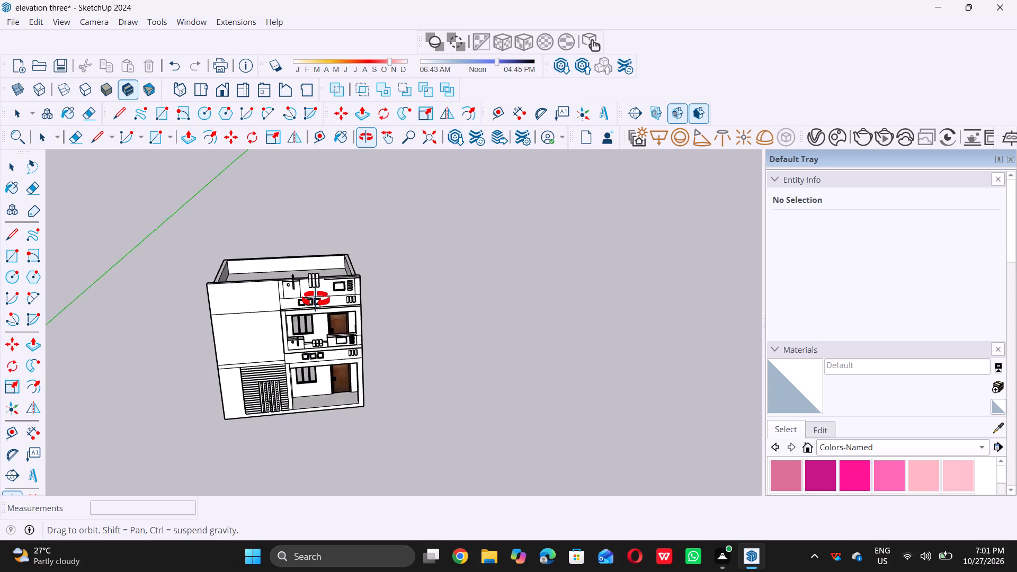
{"action": "middle_click_drag", "start_coordinate": [316, 299], "coordinate": [320, 306]}
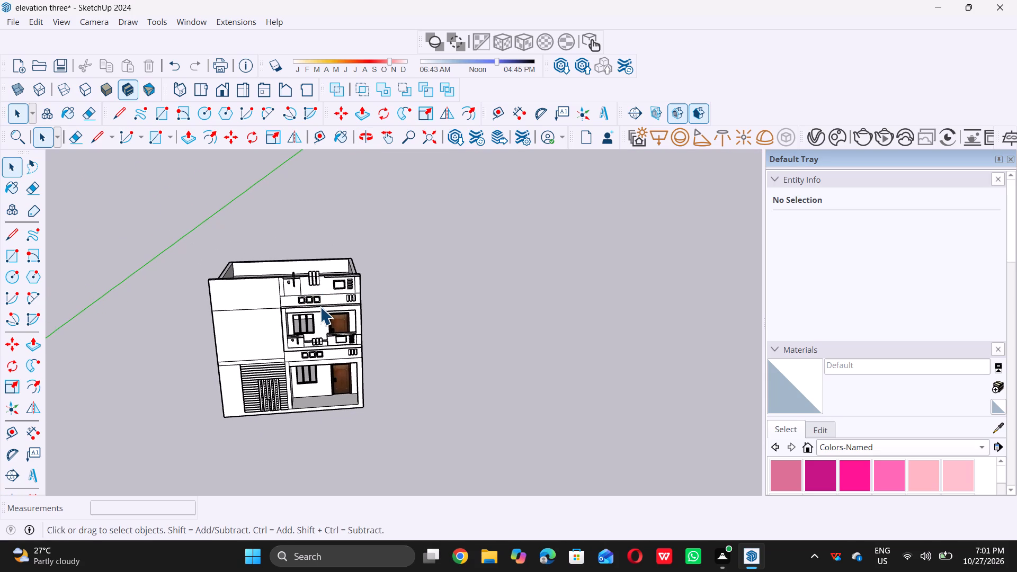
{"action": "scroll", "coordinate": [355, 289], "scroll_direction": "up", "scroll_amount": 10}
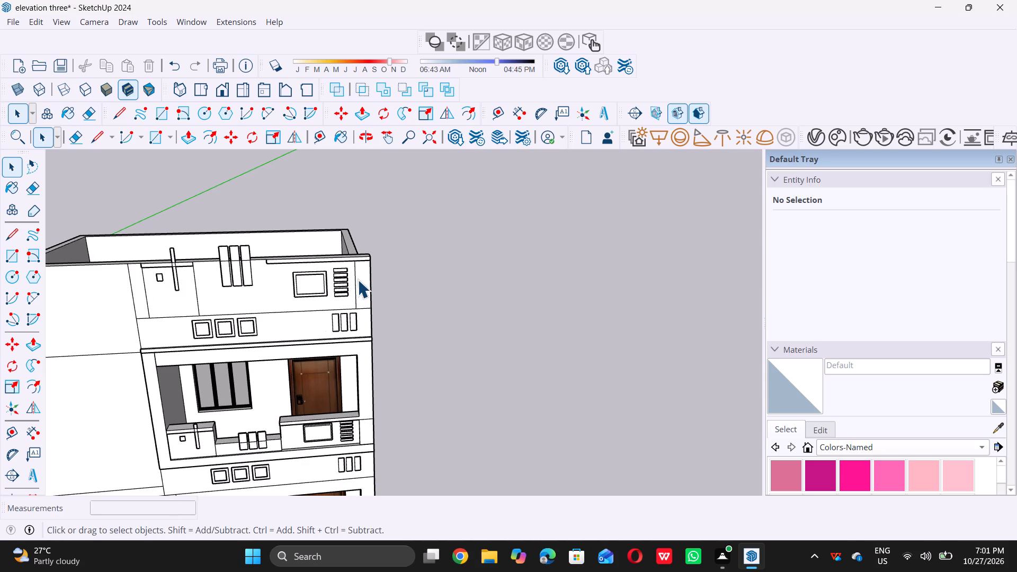
{"action": "scroll", "coordinate": [357, 277], "scroll_direction": "down", "scroll_amount": 2}
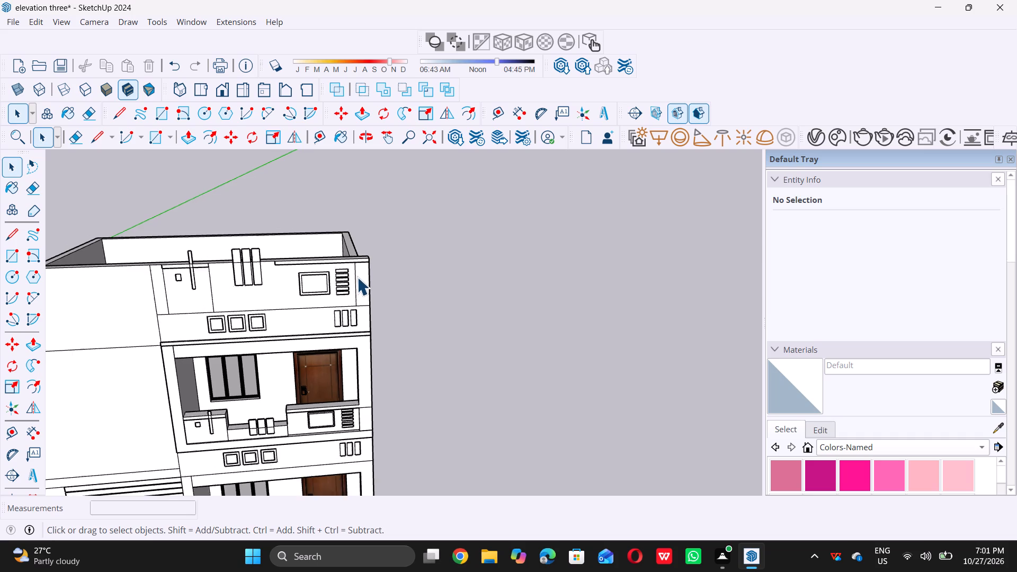
{"action": "scroll", "coordinate": [357, 277], "scroll_direction": "down", "scroll_amount": 1}
{"action": "middle_click_drag", "start_coordinate": [308, 392], "coordinate": [302, 415]}
{"action": "scroll", "coordinate": [375, 399], "scroll_direction": "up", "scroll_amount": 2}
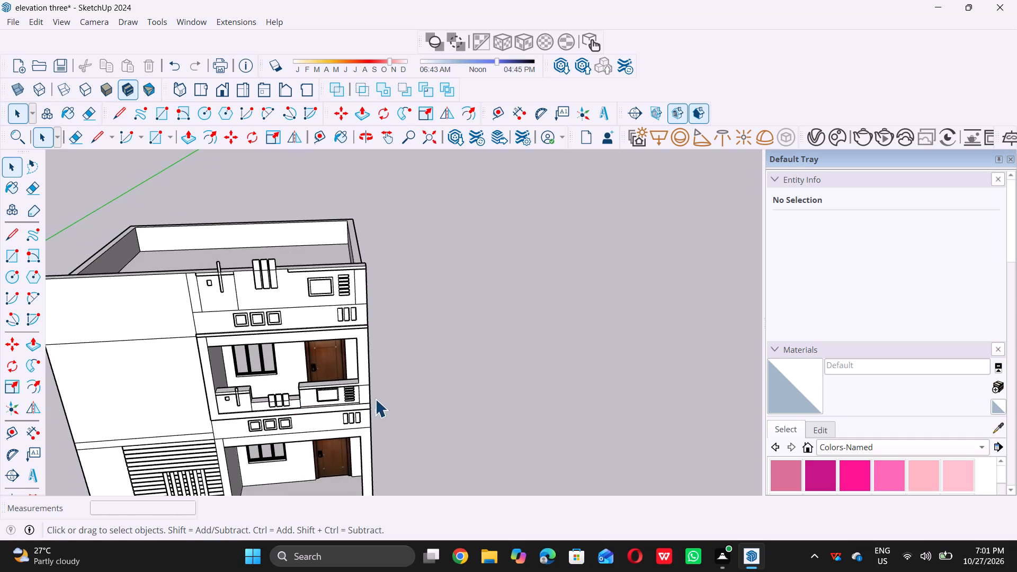
{"action": "scroll", "coordinate": [375, 399], "scroll_direction": "up", "scroll_amount": 8}
{"action": "middle_click_drag", "start_coordinate": [342, 390], "coordinate": [413, 364]}
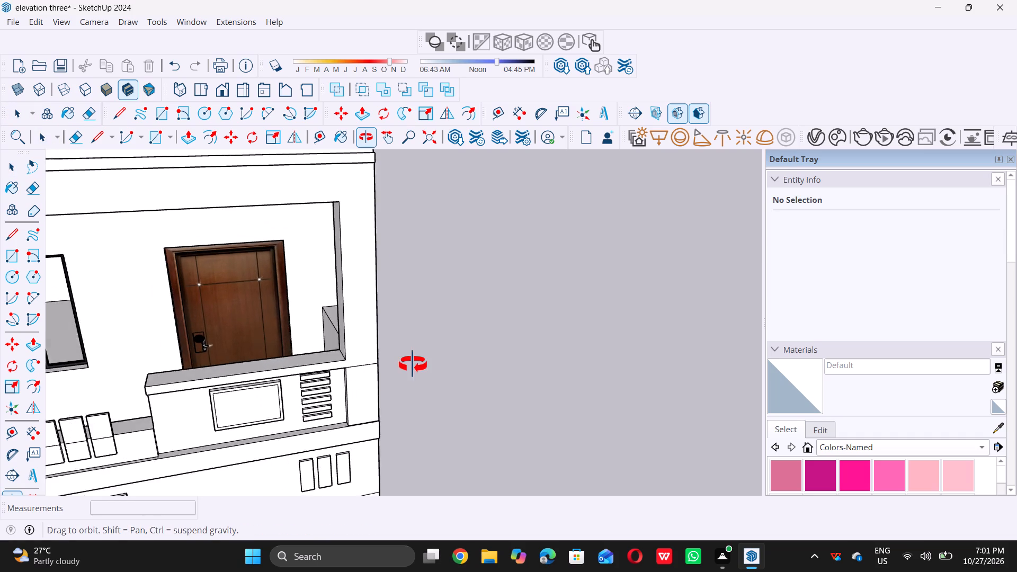
{"action": "middle_click_drag", "start_coordinate": [413, 364], "coordinate": [499, 317]}
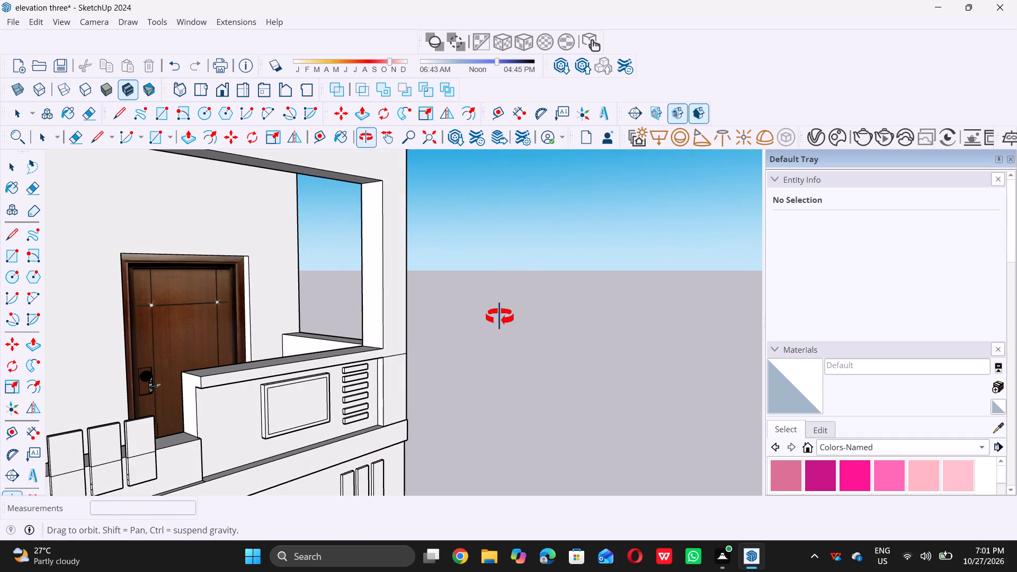
{"action": "middle_click_drag", "start_coordinate": [499, 317], "coordinate": [402, 339]}
{"action": "scroll", "coordinate": [404, 354], "scroll_direction": "down", "scroll_amount": 8}
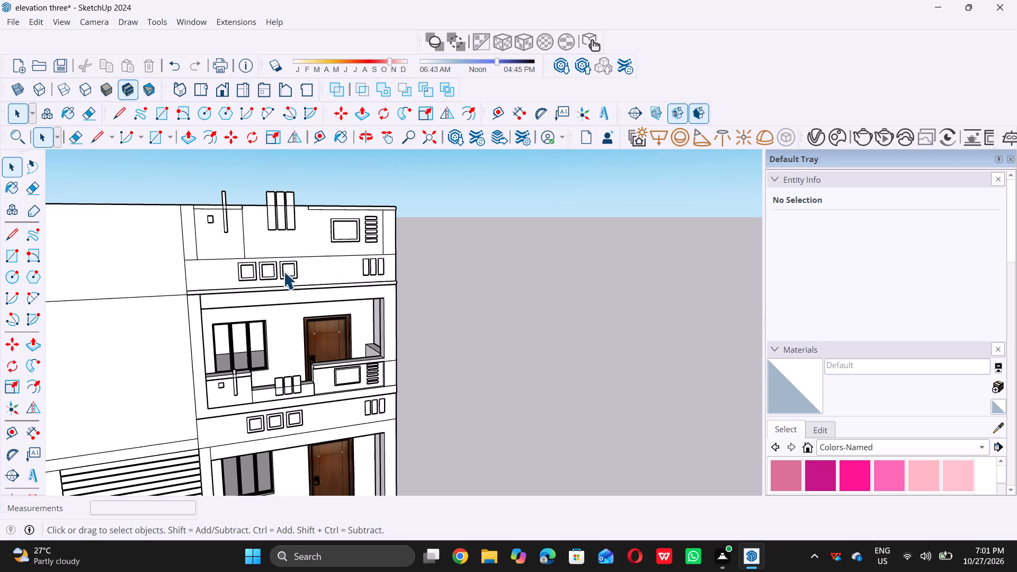
{"action": "scroll", "coordinate": [212, 250], "scroll_direction": "up", "scroll_amount": 1}
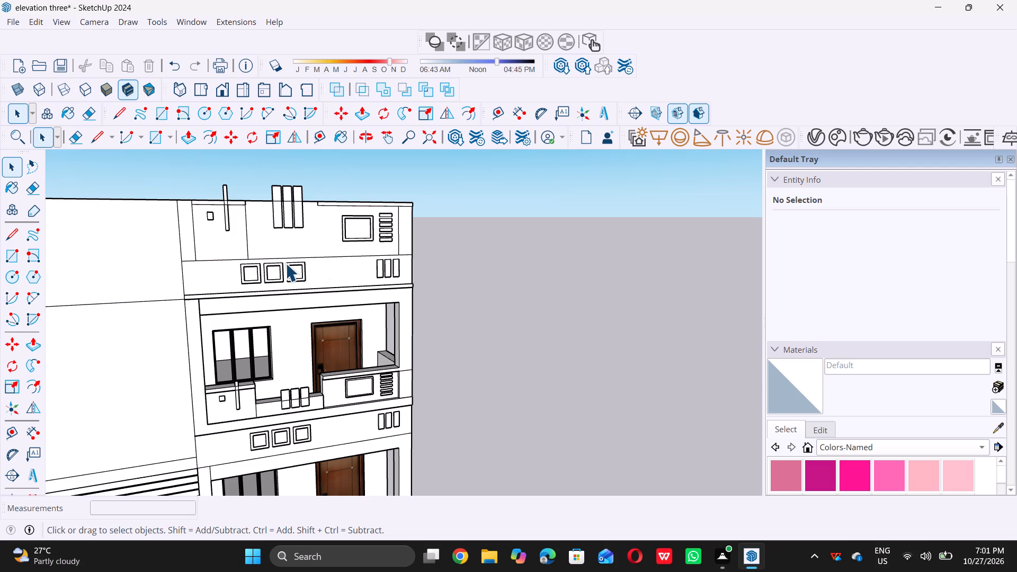
{"action": "scroll", "coordinate": [276, 246], "scroll_direction": "up", "scroll_amount": 3}
{"action": "scroll", "coordinate": [338, 254], "scroll_direction": "down", "scroll_amount": 5}
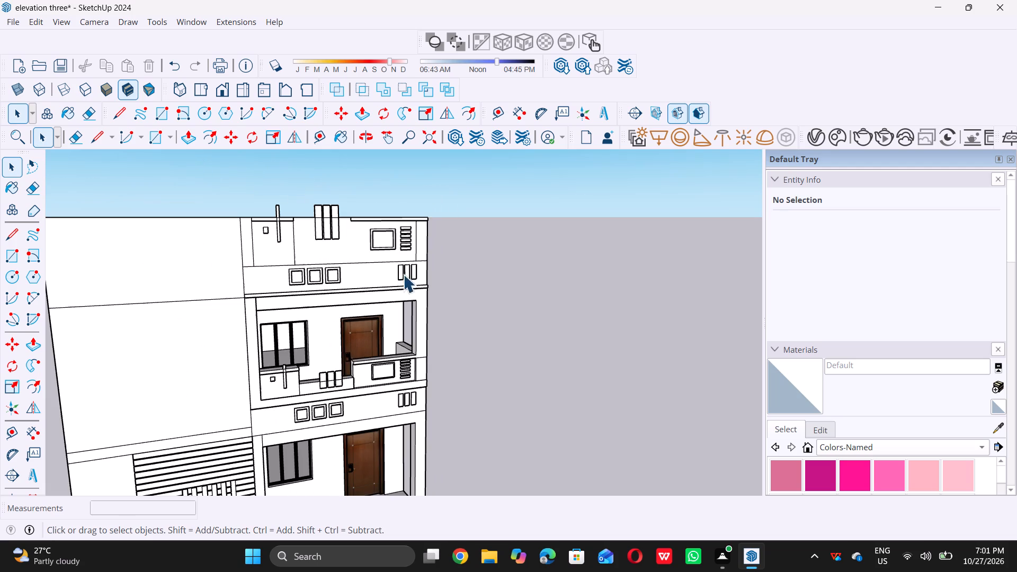
{"action": "scroll", "coordinate": [248, 251], "scroll_direction": "up", "scroll_amount": 3}
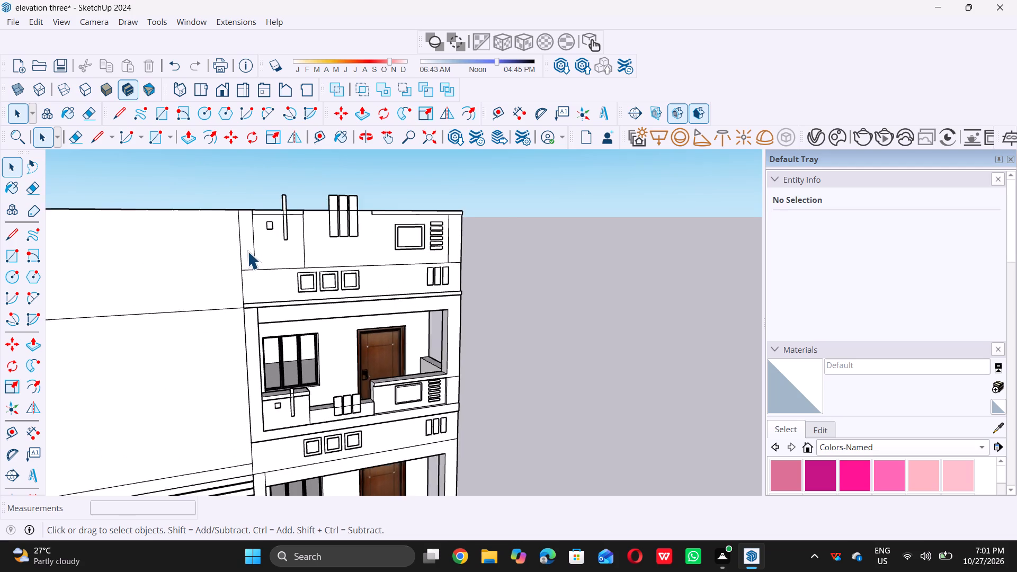
{"action": "scroll", "coordinate": [247, 251], "scroll_direction": "up", "scroll_amount": 1}
{"action": "scroll", "coordinate": [256, 252], "scroll_direction": "down", "scroll_amount": 2}
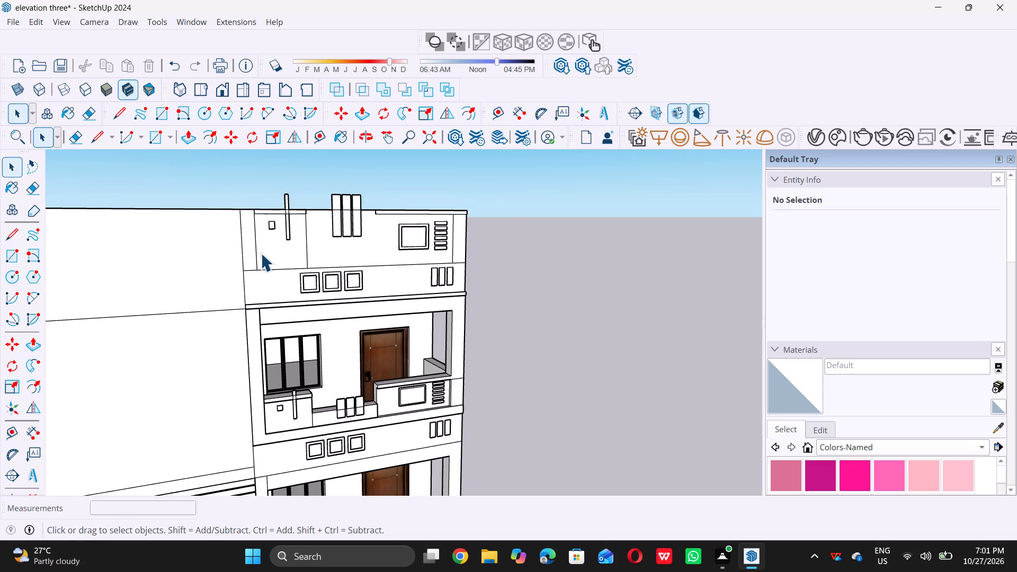
Place a horizontal guide about 8 1/4" above the line separating the upper parapet face from the band with three square frames.
{"action": "middle_click_drag", "start_coordinate": [261, 253], "coordinate": [285, 209]}
{"action": "scroll", "coordinate": [286, 211], "scroll_direction": "up", "scroll_amount": 5}
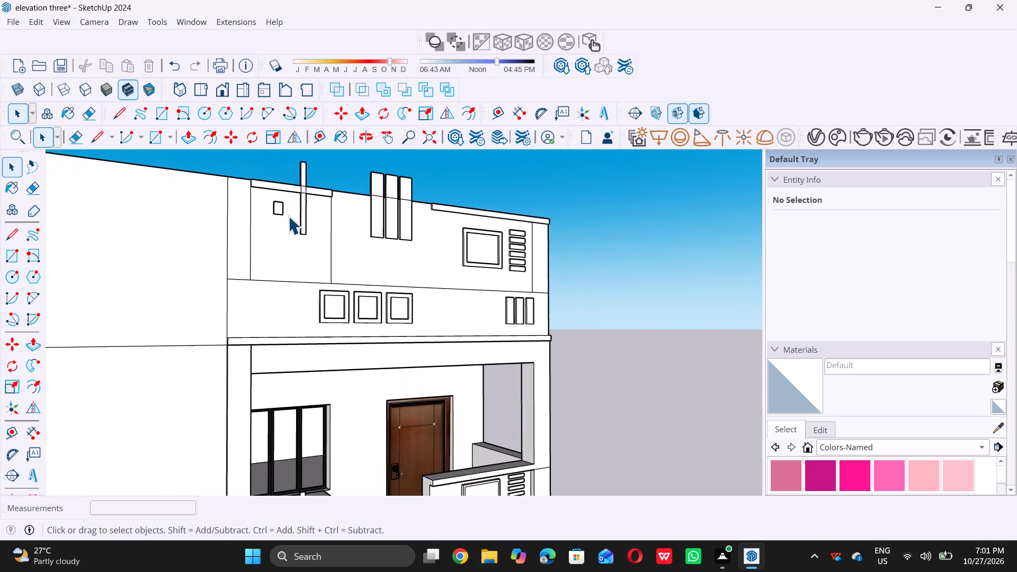
{"action": "key", "text": "t"}
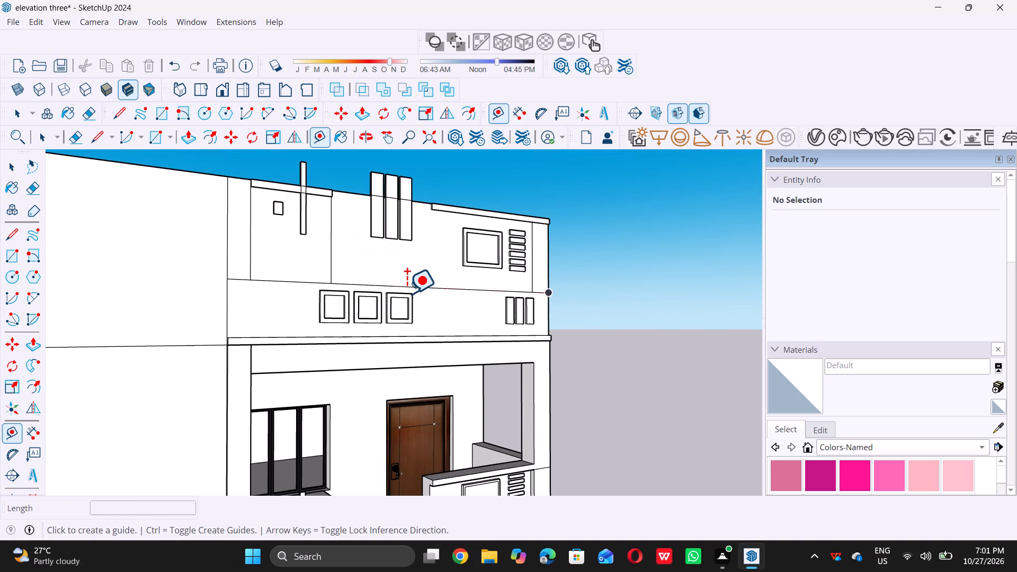
{"action": "left_click", "coordinate": [402, 288]}
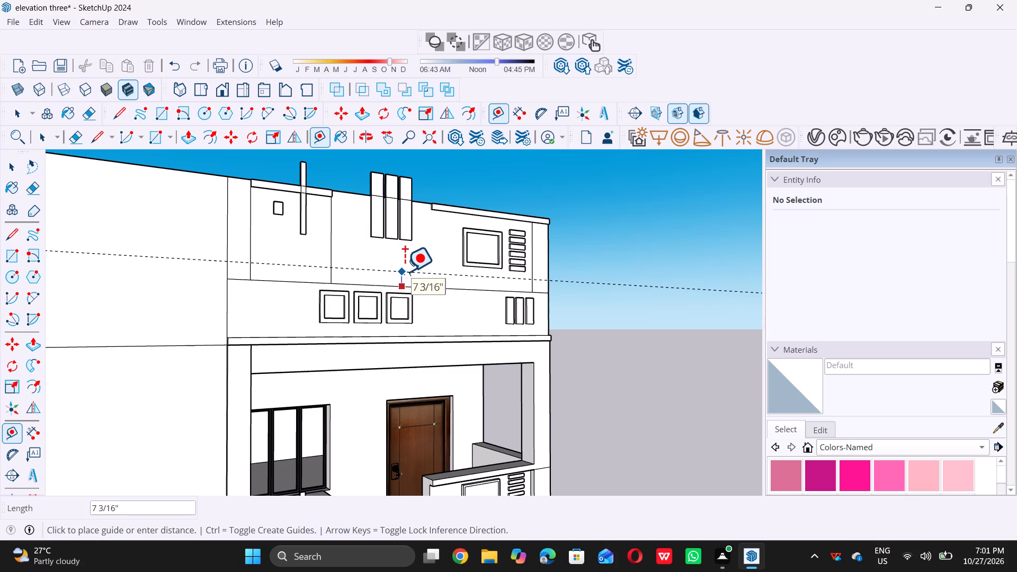
{"action": "double_click", "coordinate": [405, 270]}
{"action": "key", "text": "space"}
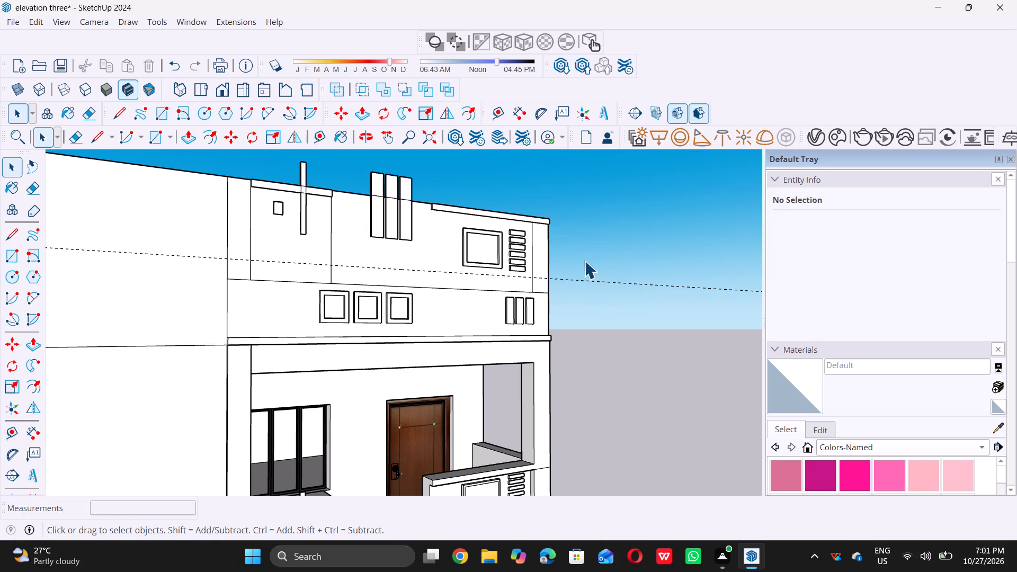
Draw a rectangle 8 1/4" by 12' 11 5/8" between the parapet's two end strips, from its bottom line up to the guide.
{"action": "middle_click_drag", "start_coordinate": [582, 260], "coordinate": [493, 294]}
{"action": "key", "text": "r"}
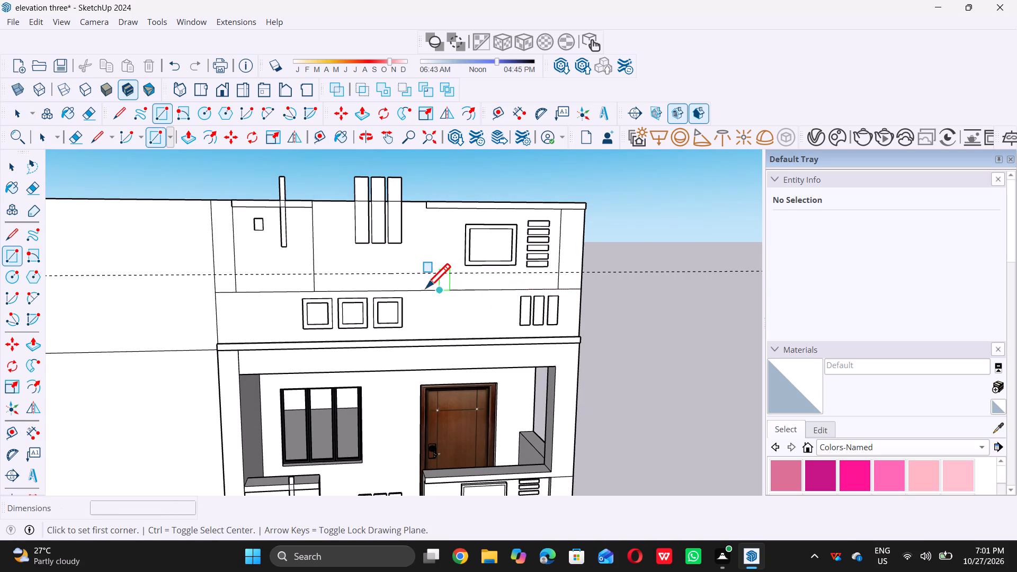
{"action": "scroll", "coordinate": [426, 288], "scroll_direction": "up", "scroll_amount": 6}
{"action": "left_click", "coordinate": [114, 293]}
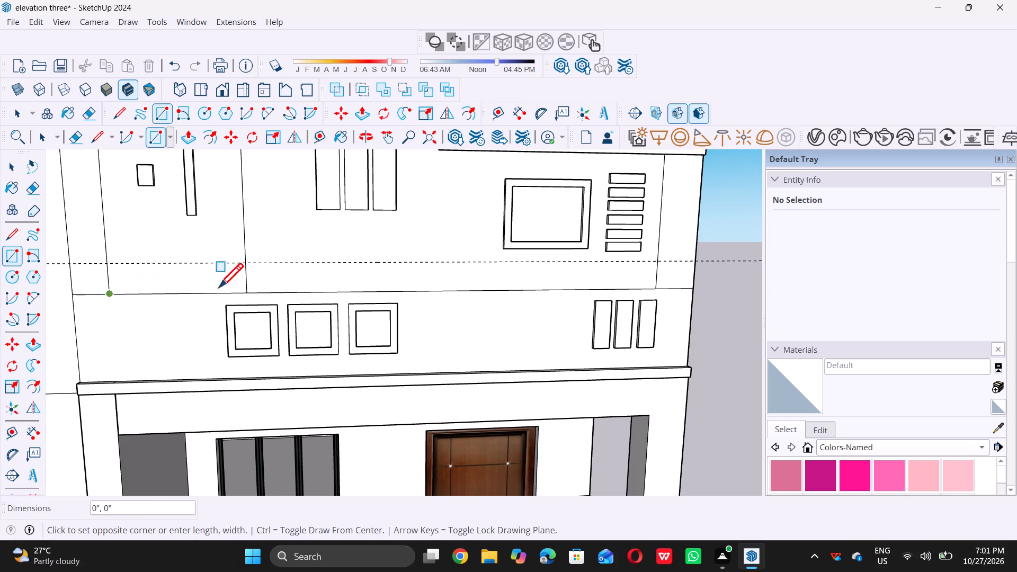
{"action": "left_click", "coordinate": [659, 260]}
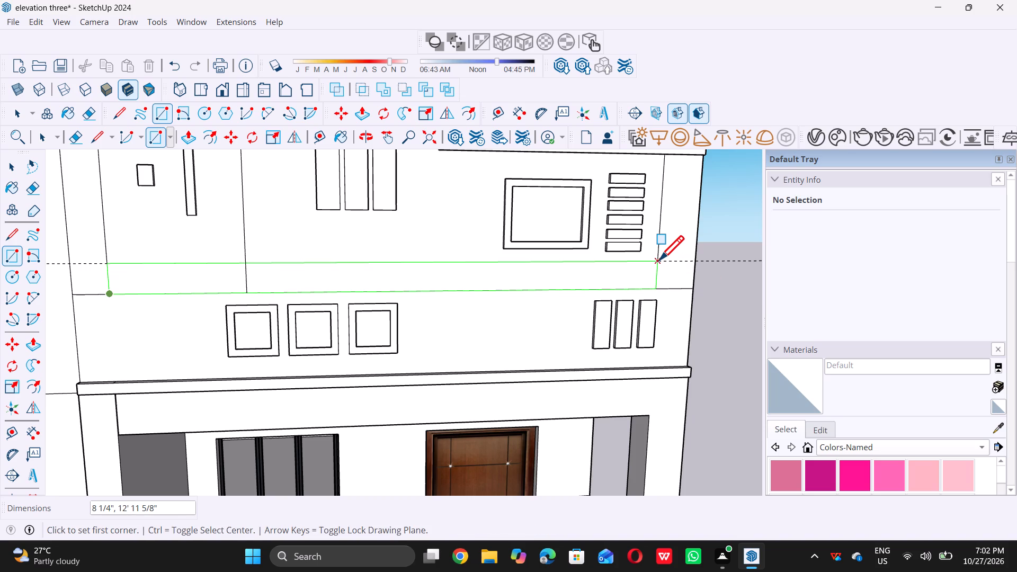
{"action": "key", "text": "space"}
Erase the three vertical line segments inside the parapet's new bottom strip and the leftover horizontal guide, joining the end and bottom strips.
{"action": "type", "text": "e"}
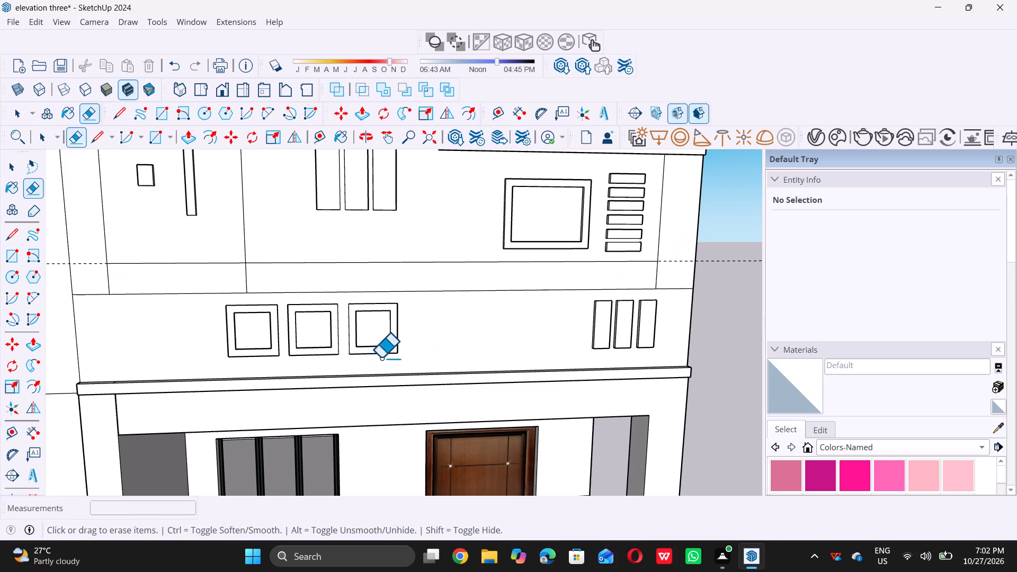
{"action": "scroll", "coordinate": [372, 339], "scroll_direction": "up", "scroll_amount": 4}
{"action": "scroll", "coordinate": [493, 317], "scroll_direction": "down", "scroll_amount": 6}
{"action": "scroll", "coordinate": [273, 302], "scroll_direction": "up", "scroll_amount": 4}
{"action": "left_click", "coordinate": [224, 270]}
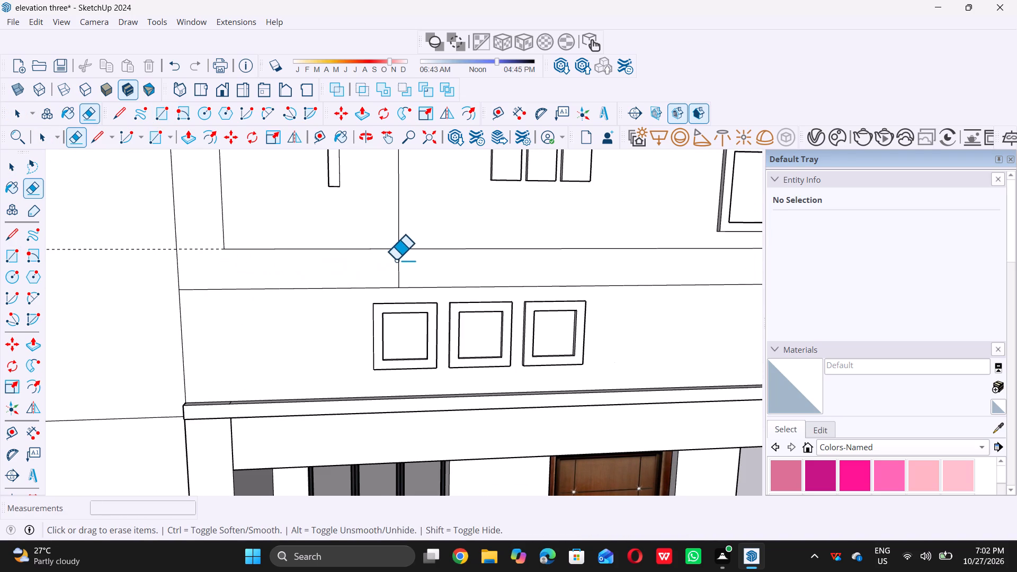
{"action": "double_click", "coordinate": [399, 265]}
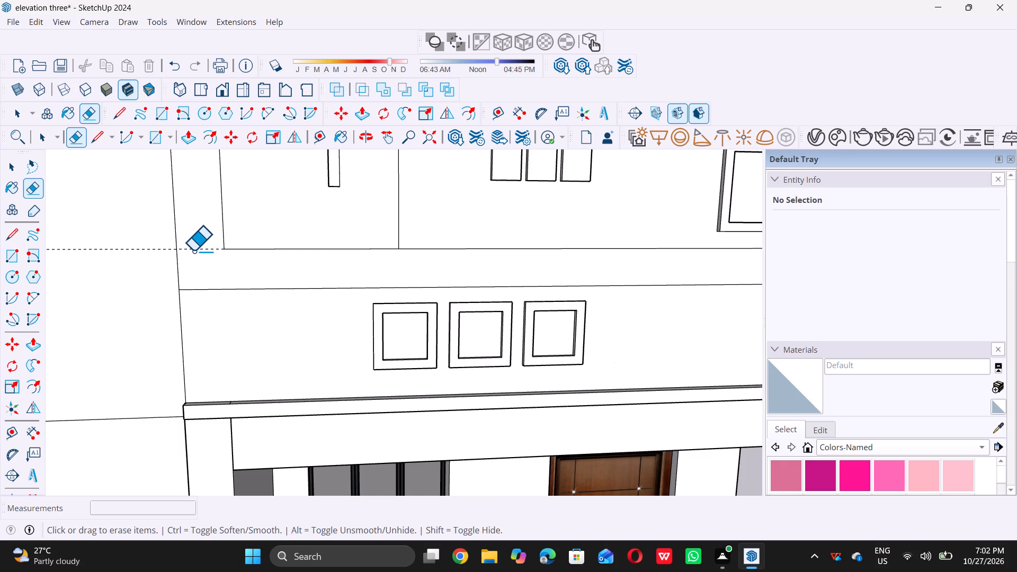
{"action": "triple_click", "coordinate": [194, 248]}
{"action": "scroll", "coordinate": [194, 255], "scroll_direction": "down", "scroll_amount": 11}
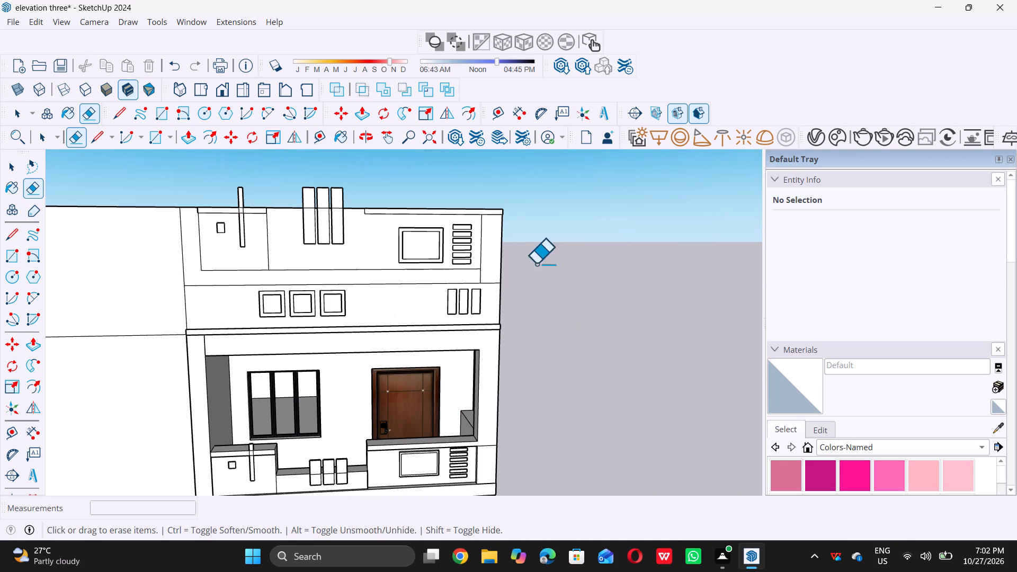
{"action": "scroll", "coordinate": [475, 280], "scroll_direction": "up", "scroll_amount": 13}
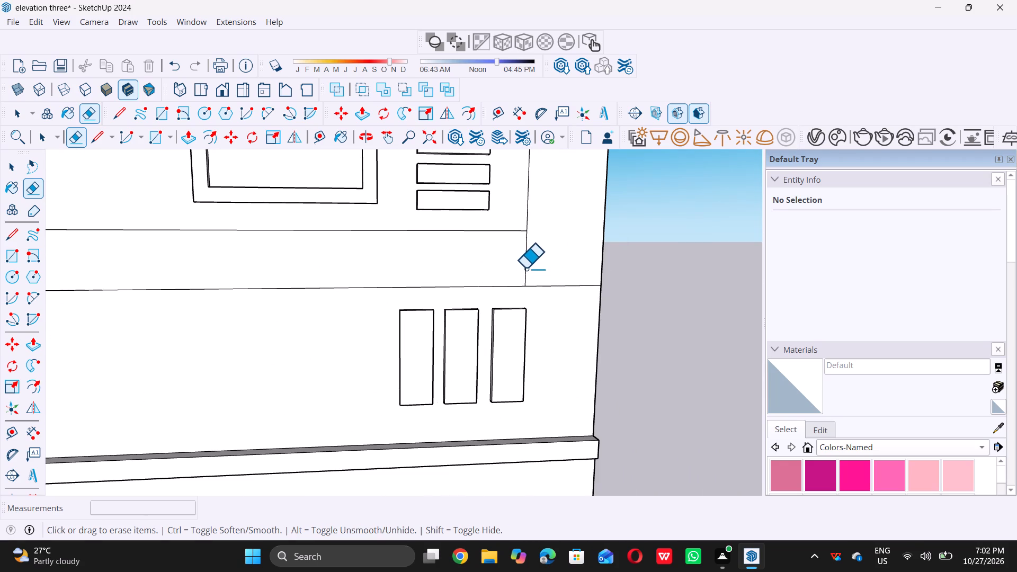
{"action": "double_click", "coordinate": [523, 267]}
{"action": "triple_click", "coordinate": [525, 267]}
{"action": "left_click", "coordinate": [526, 266]}
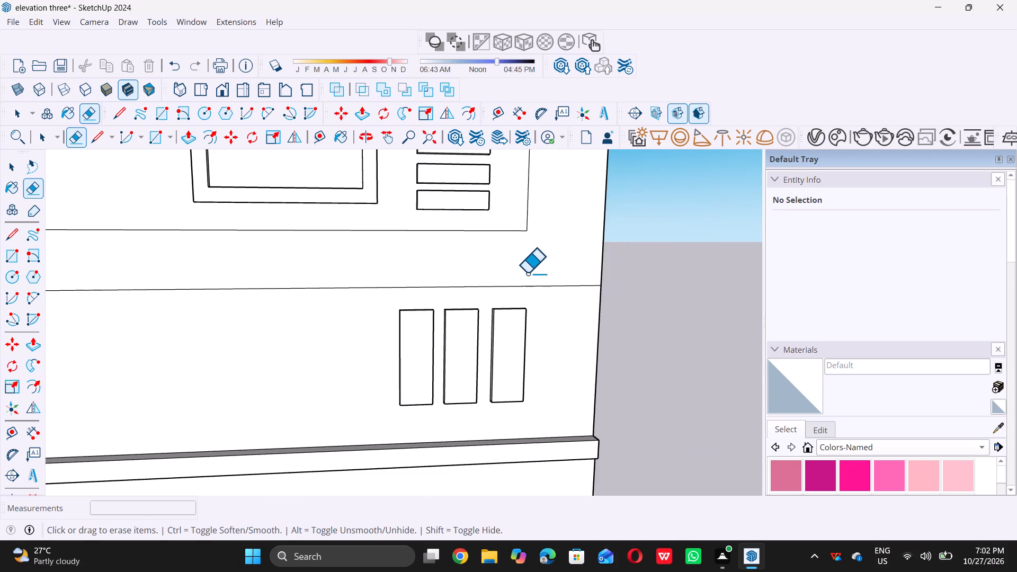
{"action": "key", "text": "space"}
Push/Pull the U-shaped frame of end and bottom strips outward by 1" twice, referencing the ledge below.
{"action": "scroll", "coordinate": [536, 284], "scroll_direction": "down", "scroll_amount": 20}
{"action": "scroll", "coordinate": [536, 284], "scroll_direction": "down", "scroll_amount": 4}
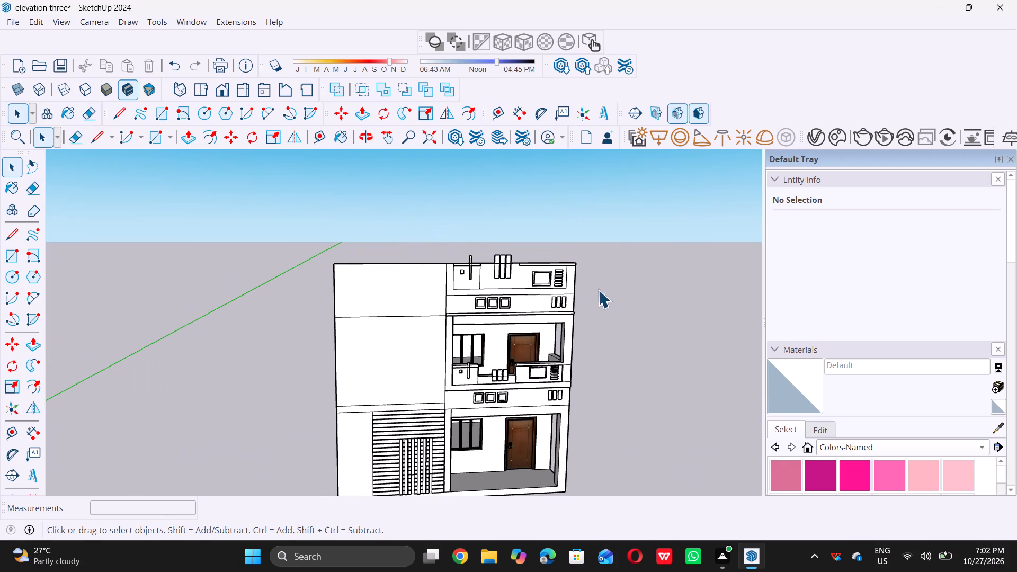
{"action": "middle_click_drag", "start_coordinate": [436, 333], "coordinate": [485, 335]}
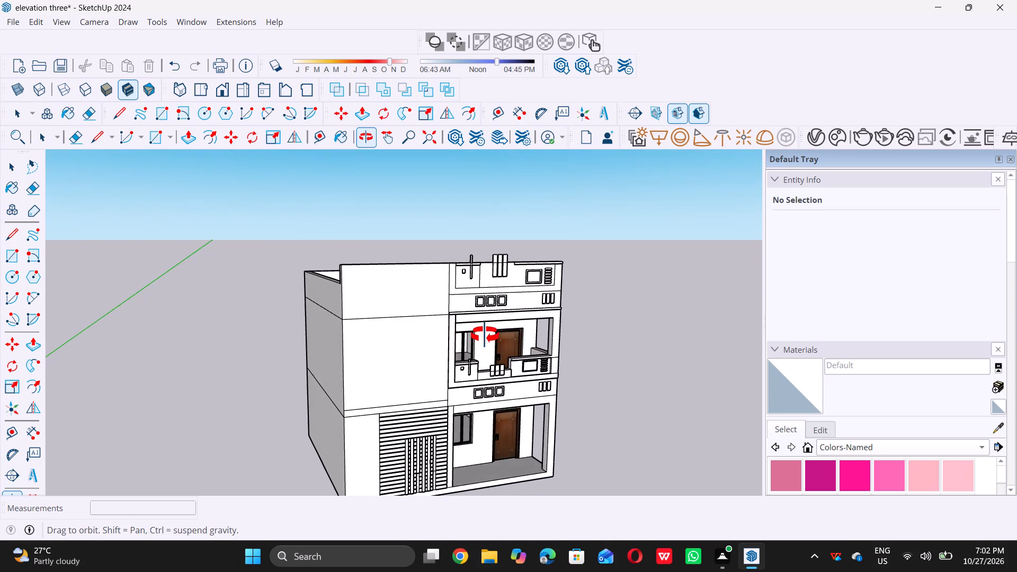
{"action": "middle_click_drag", "start_coordinate": [485, 335], "coordinate": [498, 333]}
{"action": "scroll", "coordinate": [536, 298], "scroll_direction": "up", "scroll_amount": 6}
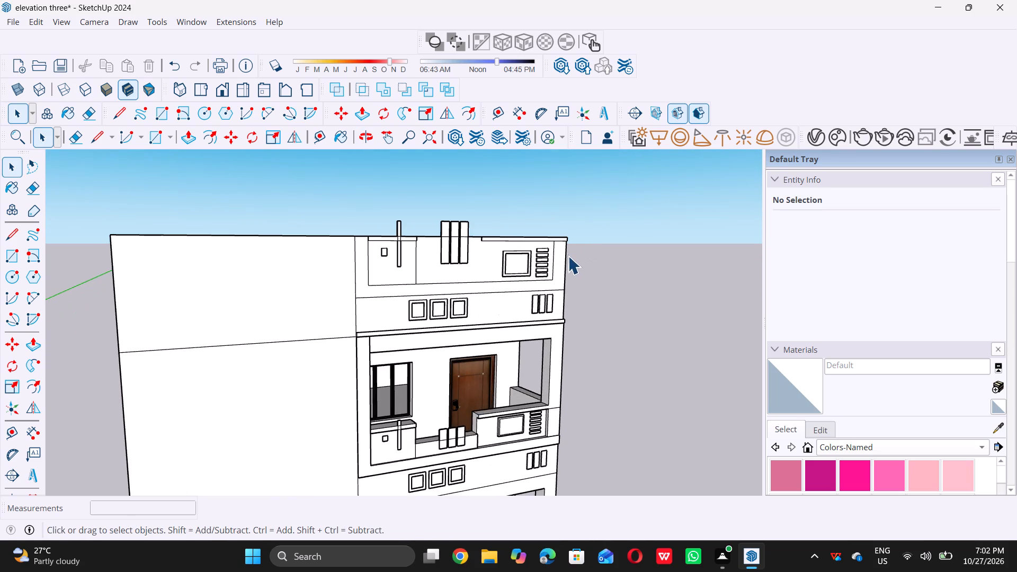
{"action": "middle_click_drag", "start_coordinate": [310, 368], "coordinate": [386, 381]}
{"action": "scroll", "coordinate": [388, 367], "scroll_direction": "up", "scroll_amount": 9}
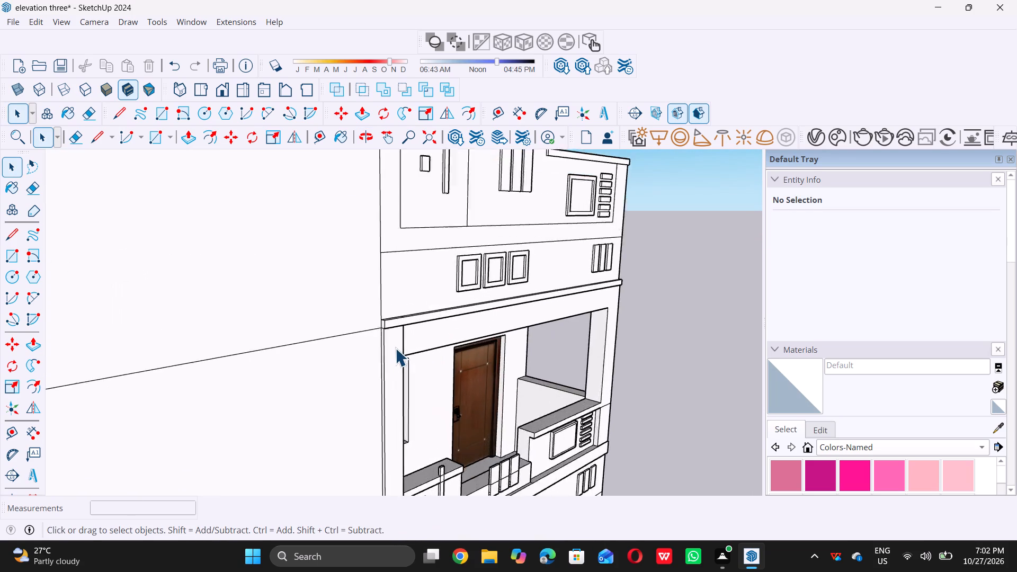
{"action": "scroll", "coordinate": [395, 348], "scroll_direction": "up", "scroll_amount": 2}
{"action": "middle_click_drag", "start_coordinate": [394, 321], "coordinate": [425, 297]}
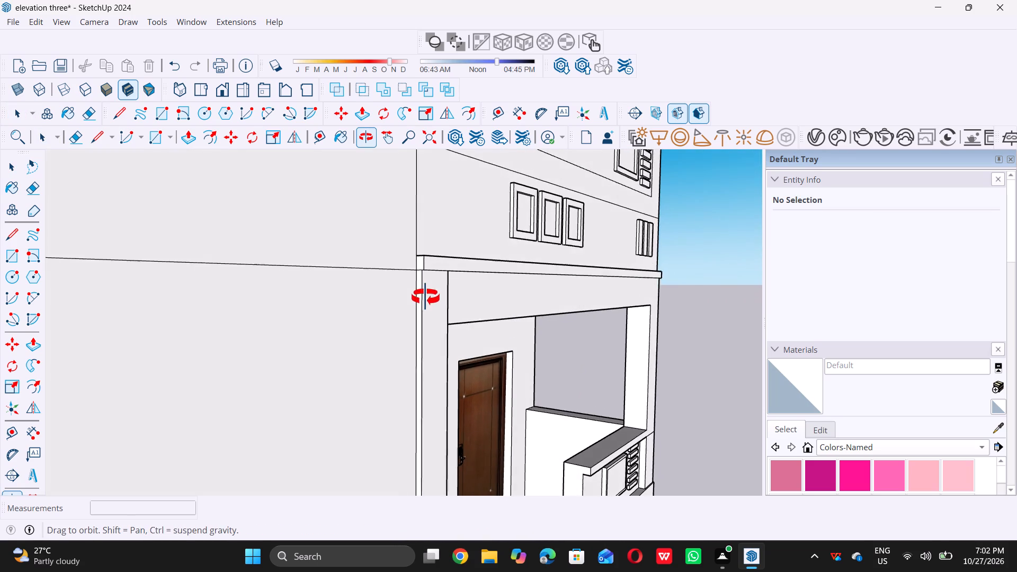
{"action": "middle_click_drag", "start_coordinate": [425, 297], "coordinate": [425, 300]}
{"action": "scroll", "coordinate": [420, 328], "scroll_direction": "down", "scroll_amount": 12}
{"action": "scroll", "coordinate": [432, 305], "scroll_direction": "up", "scroll_amount": 9}
{"action": "left_click", "coordinate": [413, 245]}
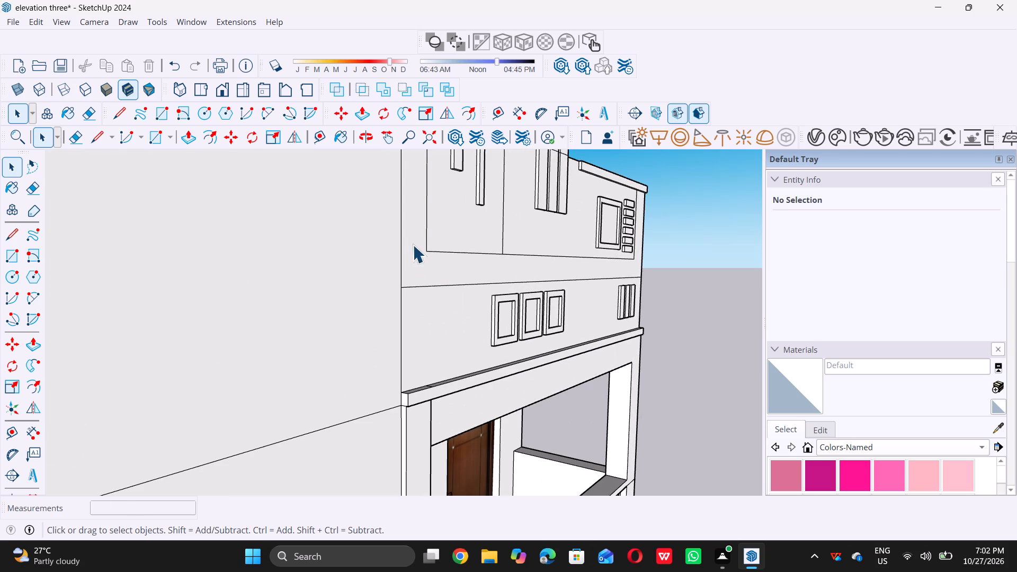
{"action": "key", "text": "p"}
{"action": "left_click", "coordinate": [414, 246]}
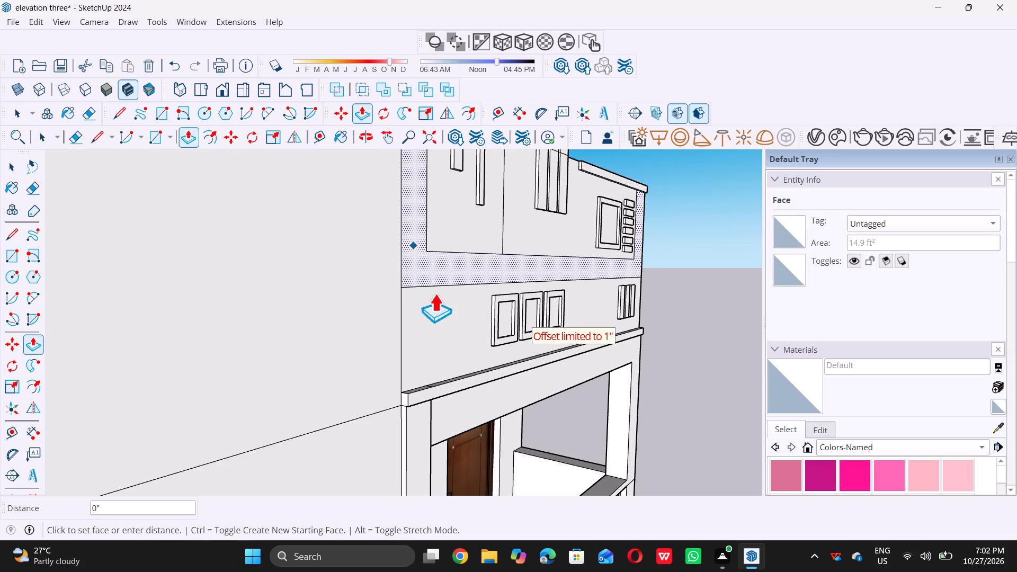
{"action": "double_click", "coordinate": [416, 396]}
{"action": "scroll", "coordinate": [429, 386], "scroll_direction": "up", "scroll_amount": 3}
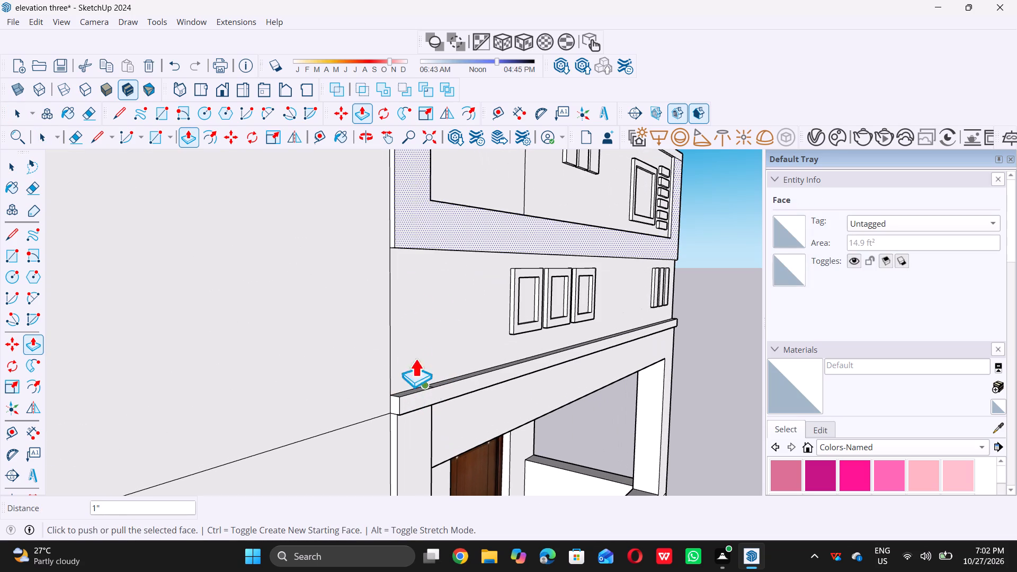
{"action": "left_click", "coordinate": [420, 222]}
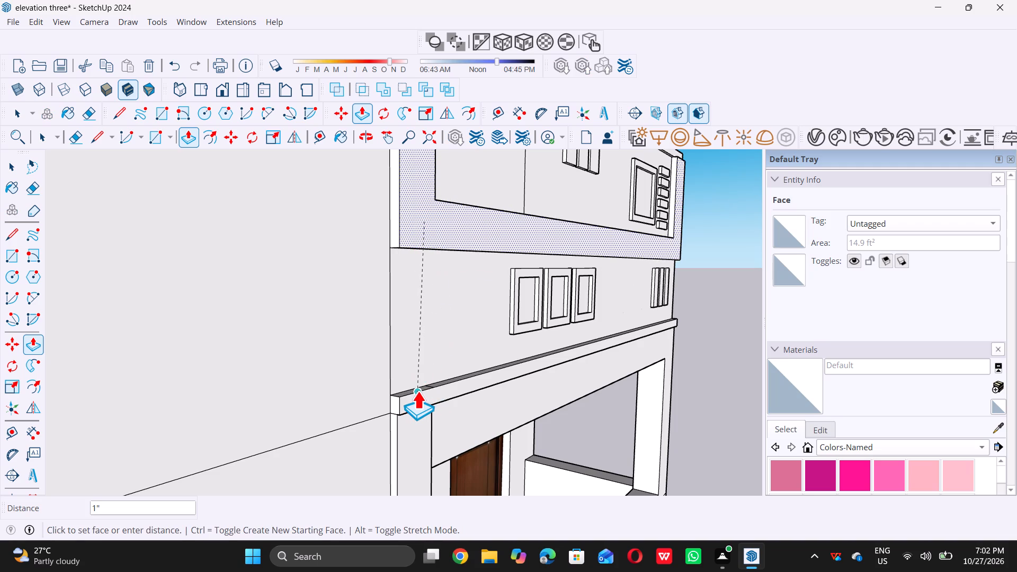
{"action": "triple_click", "coordinate": [417, 391]}
{"action": "key", "text": "space"}
Examine the upper parapet's raised frame against the balcony below it, viewing the whole front and both fronts up close.
{"action": "scroll", "coordinate": [415, 393], "scroll_direction": "down", "scroll_amount": 2}
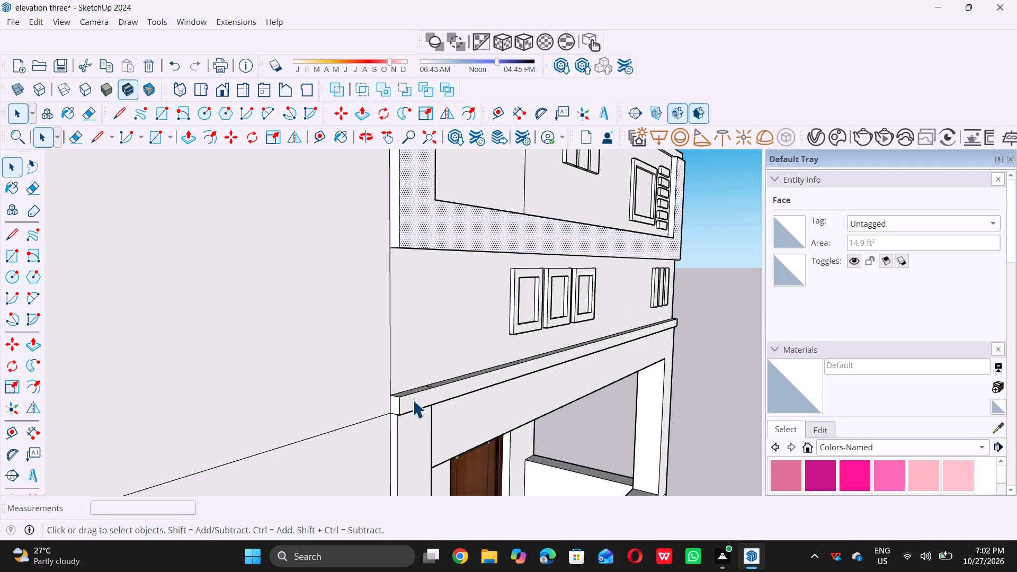
{"action": "scroll", "coordinate": [413, 400], "scroll_direction": "down", "scroll_amount": 18}
{"action": "middle_click_drag", "start_coordinate": [538, 356], "coordinate": [295, 343]}
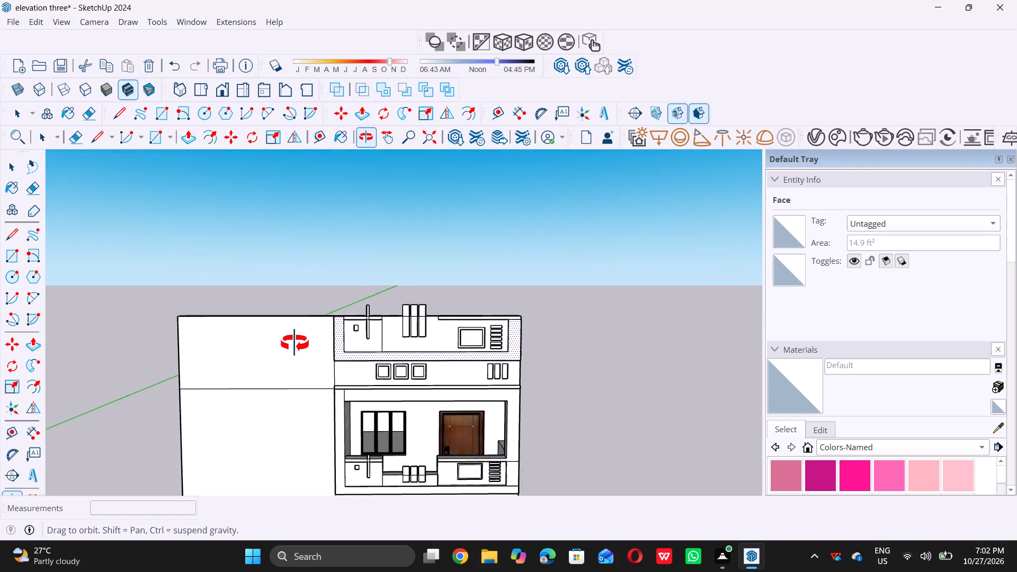
{"action": "middle_click_drag", "start_coordinate": [295, 343], "coordinate": [289, 337]}
{"action": "scroll", "coordinate": [430, 360], "scroll_direction": "down", "scroll_amount": 4}
{"action": "middle_click_drag", "start_coordinate": [431, 359], "coordinate": [468, 370]}
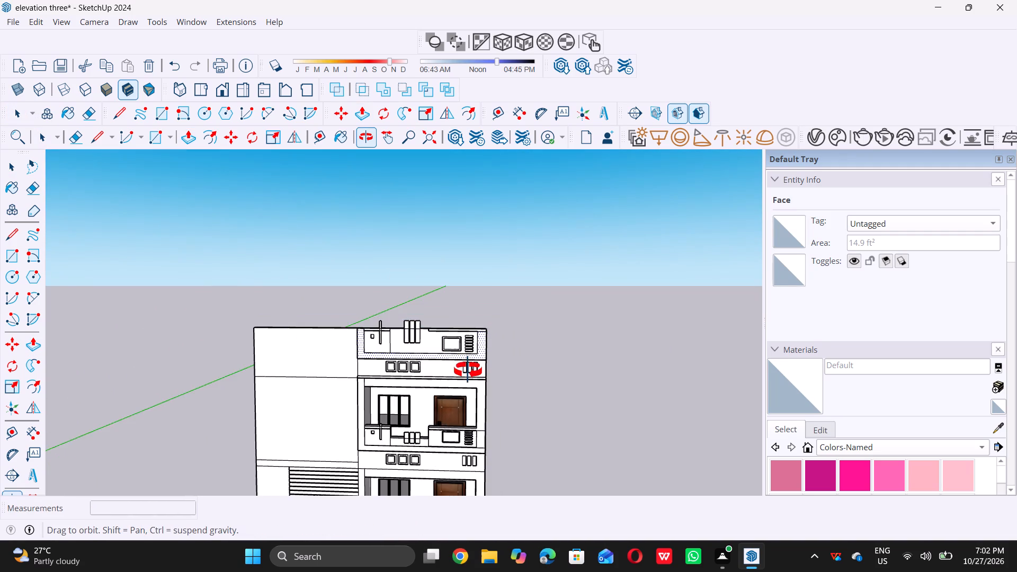
{"action": "middle_click_drag", "start_coordinate": [468, 370], "coordinate": [469, 333]}
{"action": "scroll", "coordinate": [469, 333], "scroll_direction": "down", "scroll_amount": 5}
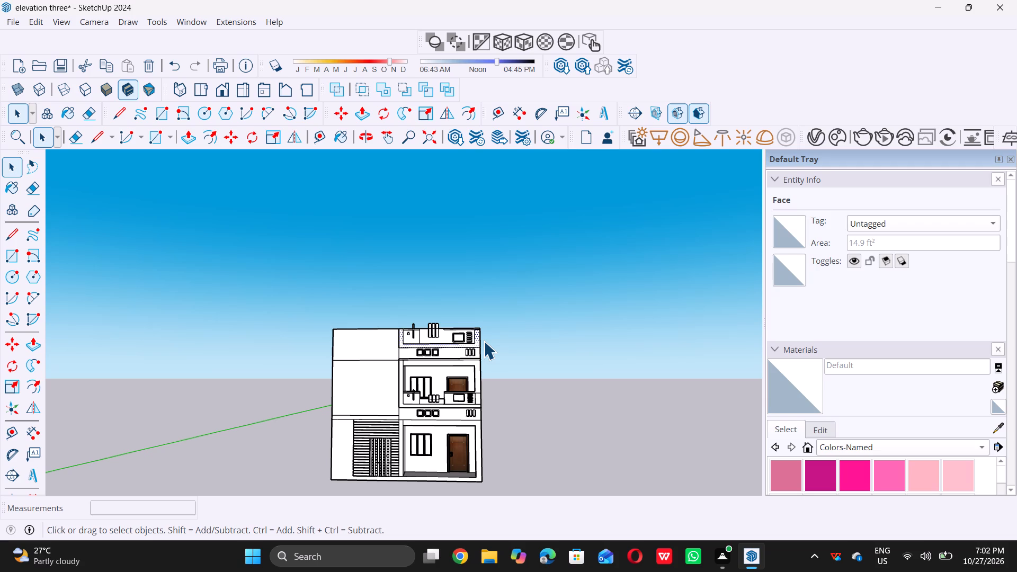
{"action": "middle_click_drag", "start_coordinate": [444, 315], "coordinate": [466, 347]}
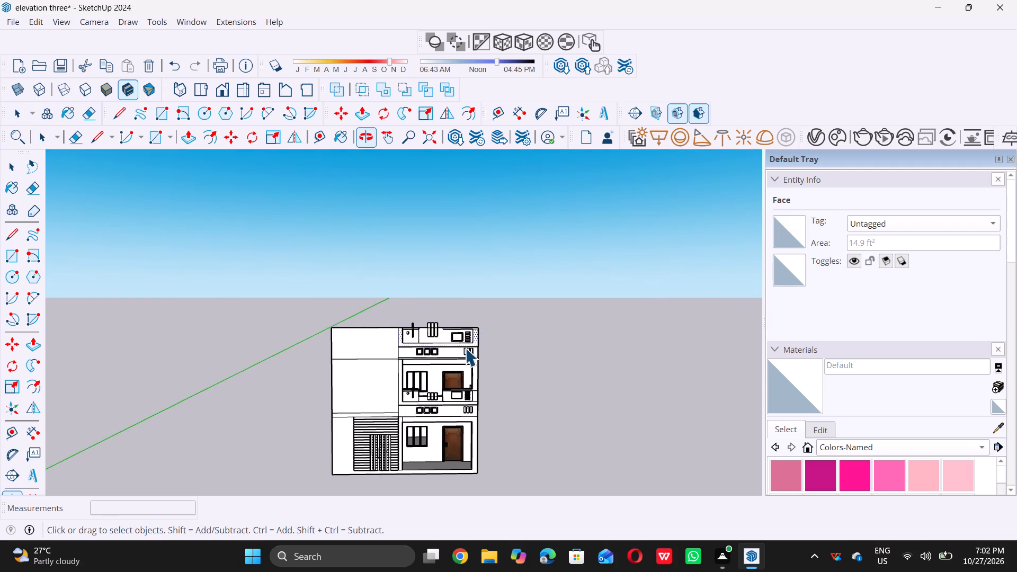
{"action": "scroll", "coordinate": [469, 347], "scroll_direction": "up", "scroll_amount": 16}
{"action": "scroll", "coordinate": [489, 307], "scroll_direction": "down", "scroll_amount": 5}
{"action": "middle_click_drag", "start_coordinate": [461, 364], "coordinate": [476, 363]}
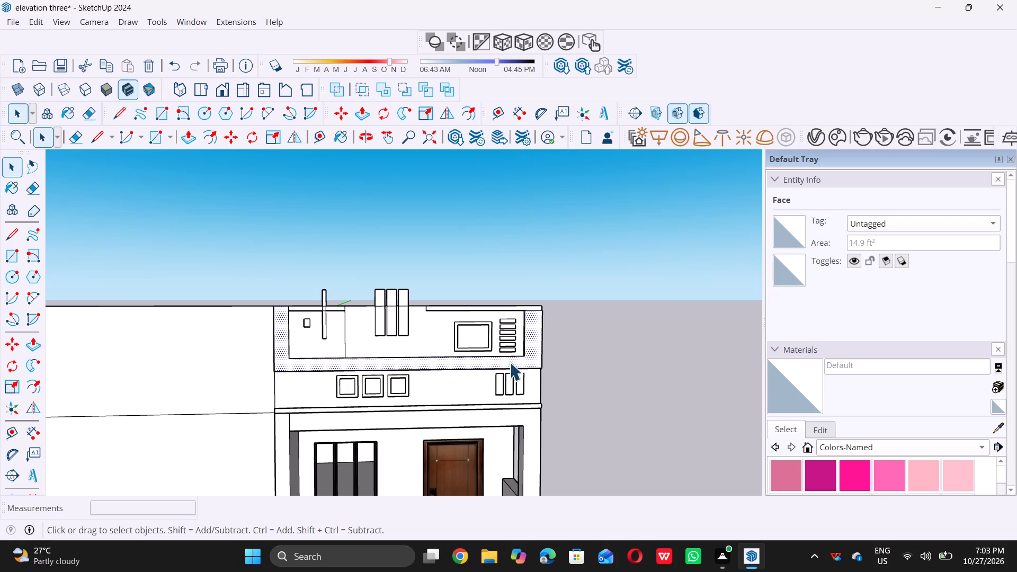
{"action": "middle_click_drag", "start_coordinate": [518, 362], "coordinate": [503, 360]}
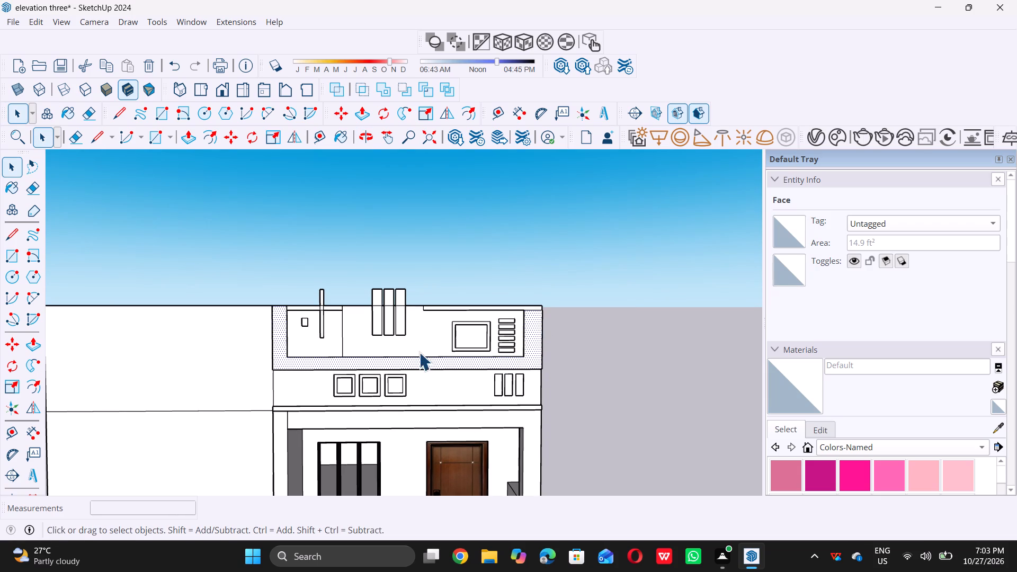
{"action": "scroll", "coordinate": [390, 315], "scroll_direction": "down", "scroll_amount": 5}
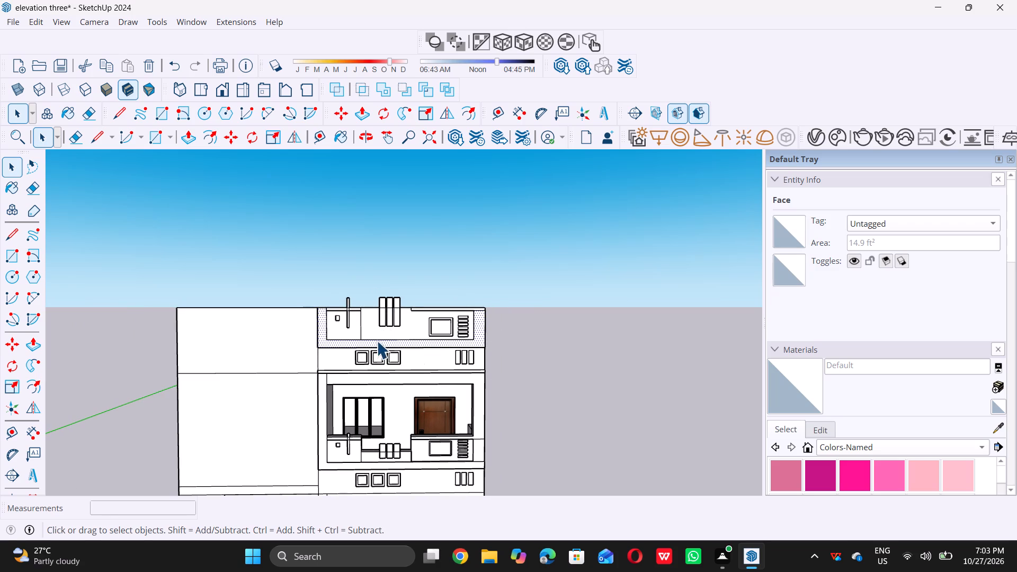
{"action": "scroll", "coordinate": [391, 440], "scroll_direction": "up", "scroll_amount": 6}
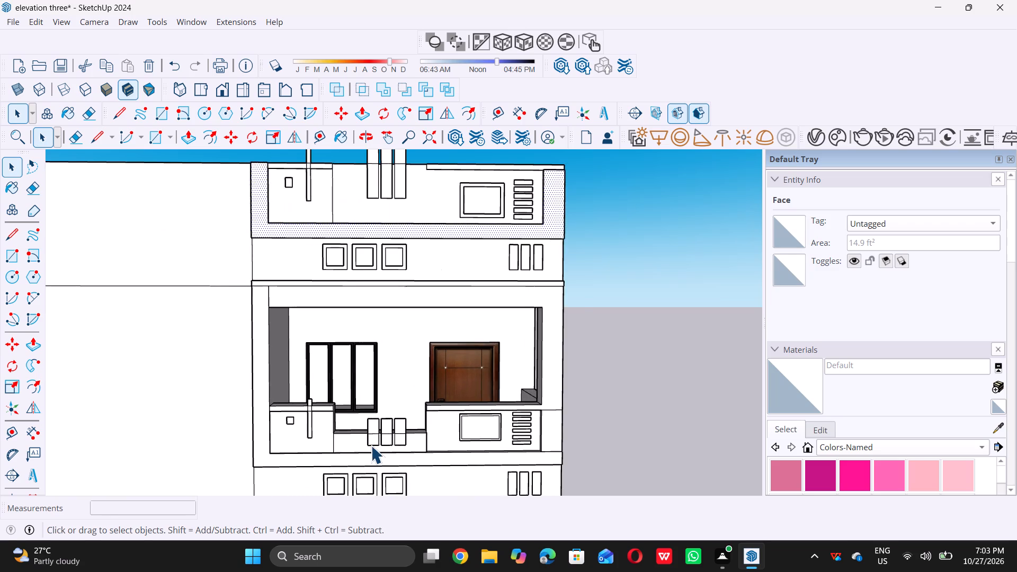
{"action": "scroll", "coordinate": [371, 445], "scroll_direction": "up", "scroll_amount": 1}
{"action": "scroll", "coordinate": [371, 444], "scroll_direction": "down", "scroll_amount": 6}
{"action": "scroll", "coordinate": [338, 276], "scroll_direction": "up", "scroll_amount": 1}
Draw two 9" lines across the parapet's top face, from the inner ends of the two top trims to the back edge.
{"action": "middle_click_drag", "start_coordinate": [338, 276], "coordinate": [424, 338]}
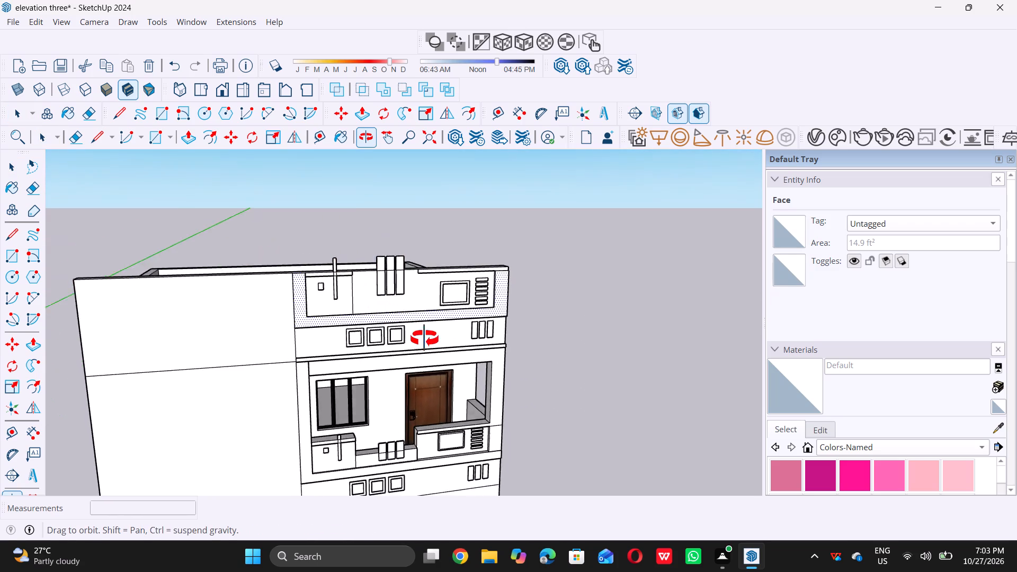
{"action": "middle_click_drag", "start_coordinate": [424, 338], "coordinate": [397, 442]}
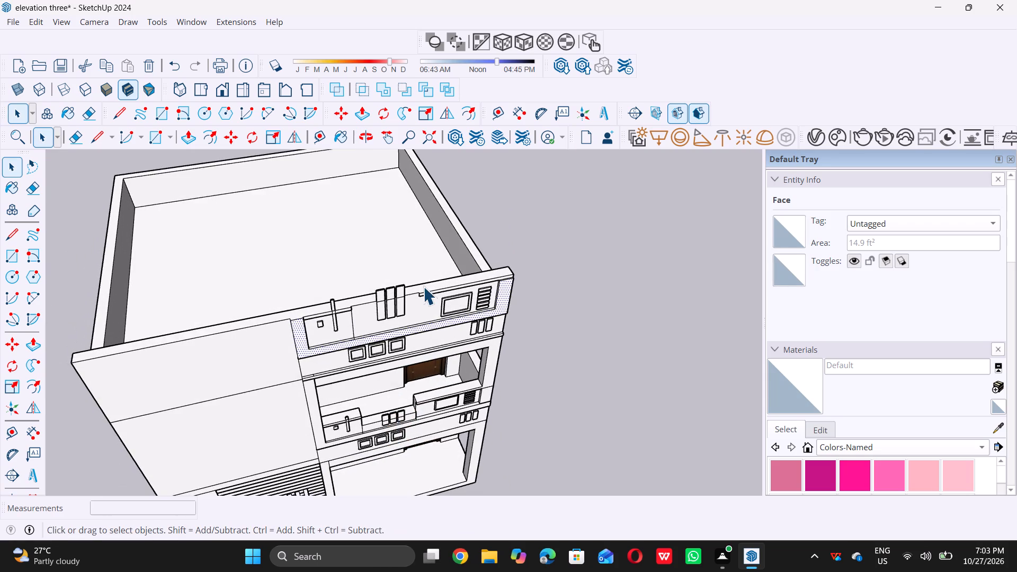
{"action": "scroll", "coordinate": [423, 283], "scroll_direction": "up", "scroll_amount": 5}
{"action": "scroll", "coordinate": [361, 314], "scroll_direction": "up", "scroll_amount": 5}
{"action": "key", "text": "l"}
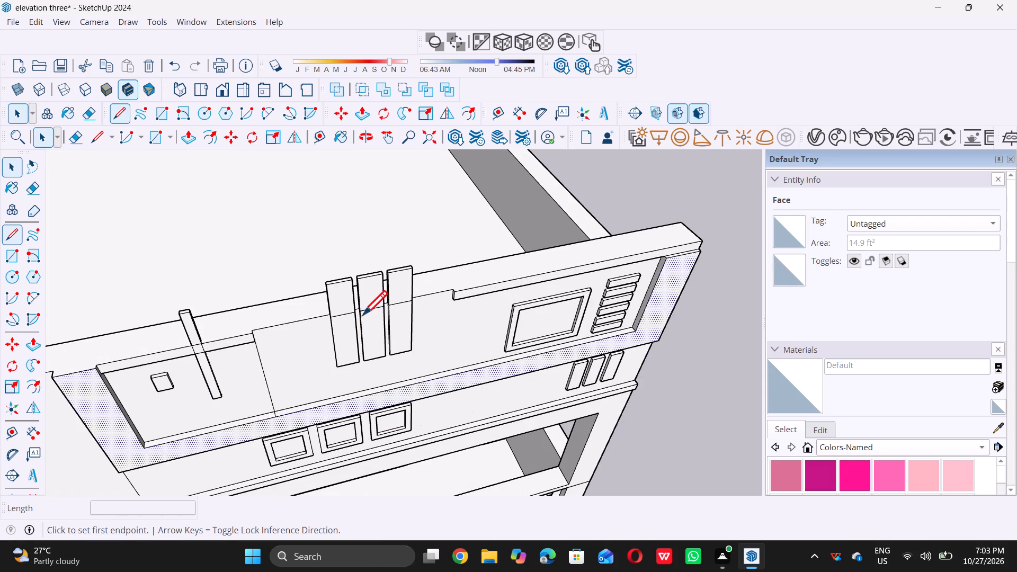
{"action": "scroll", "coordinate": [261, 326], "scroll_direction": "up", "scroll_amount": 4}
{"action": "left_click", "coordinate": [249, 329]}
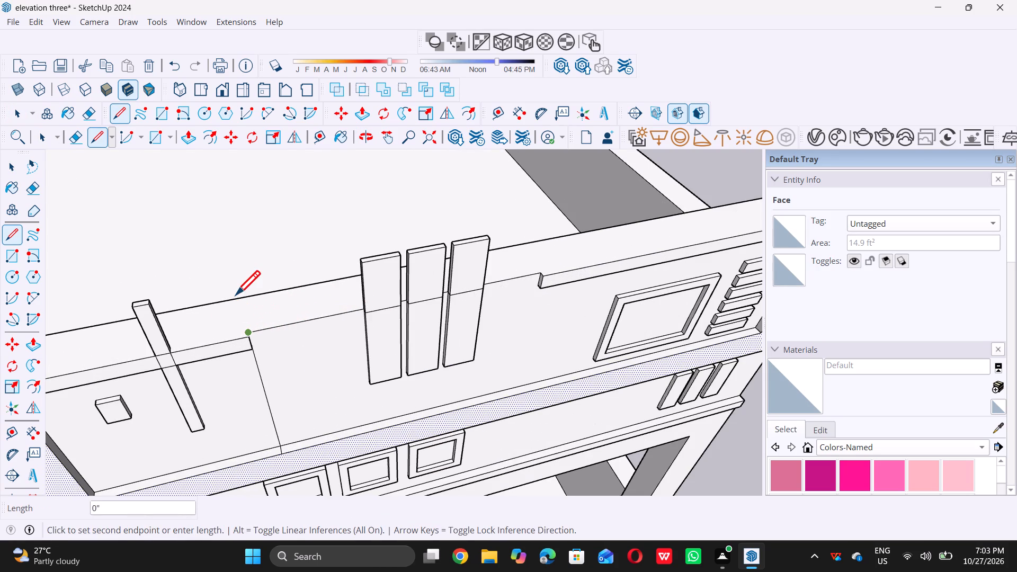
{"action": "left_click", "coordinate": [243, 300]}
{"action": "scroll", "coordinate": [538, 271], "scroll_direction": "up", "scroll_amount": 5}
{"action": "left_click", "coordinate": [543, 270]}
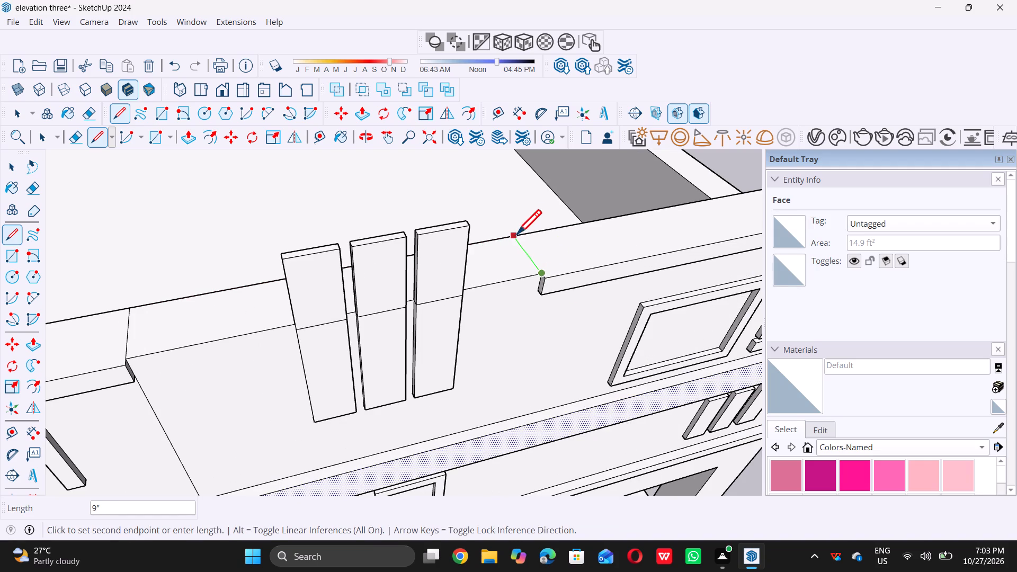
{"action": "left_click", "coordinate": [520, 233]}
{"action": "key", "text": "space"}
Push/Pull the parapet's middle top face, between the two end trims, down by about 1' 5".
{"action": "scroll", "coordinate": [524, 253], "scroll_direction": "down", "scroll_amount": 9}
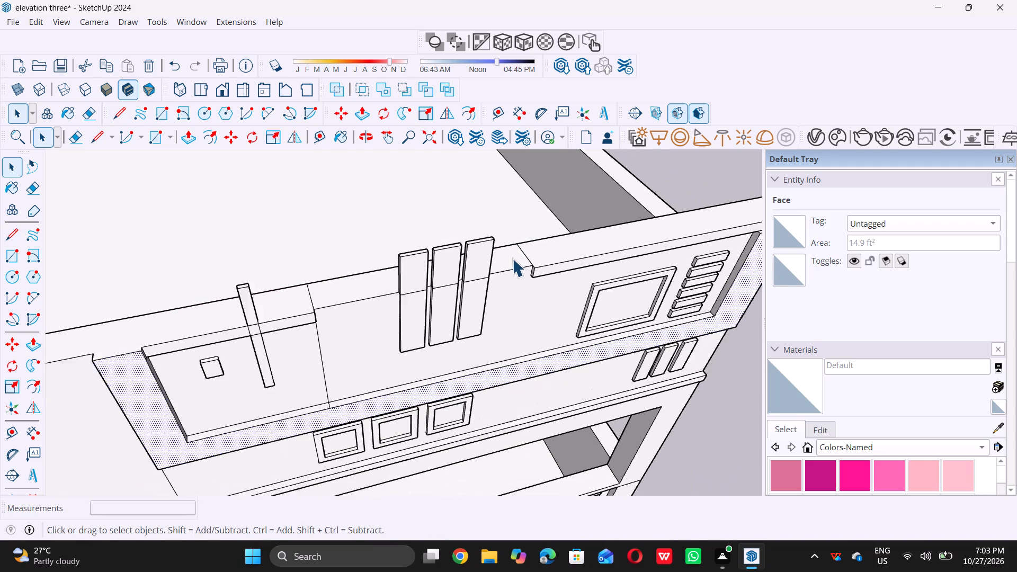
{"action": "scroll", "coordinate": [512, 258], "scroll_direction": "down", "scroll_amount": 8}
{"action": "middle_click_drag", "start_coordinate": [510, 303], "coordinate": [468, 222]}
{"action": "scroll", "coordinate": [468, 222], "scroll_direction": "up", "scroll_amount": 1}
{"action": "scroll", "coordinate": [354, 240], "scroll_direction": "up", "scroll_amount": 4}
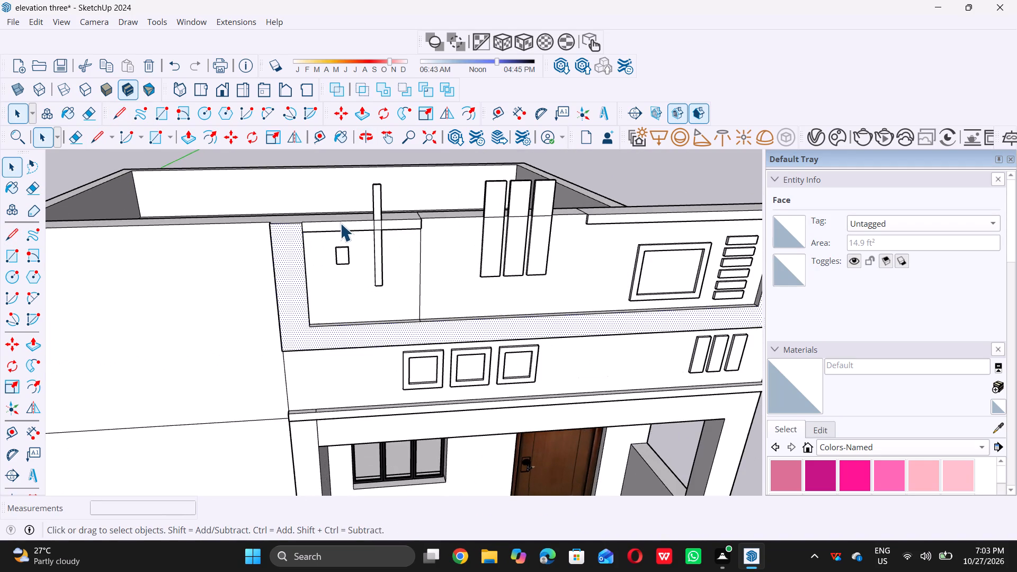
{"action": "scroll", "coordinate": [340, 223], "scroll_direction": "up", "scroll_amount": 4}
{"action": "scroll", "coordinate": [342, 220], "scroll_direction": "down", "scroll_amount": 6}
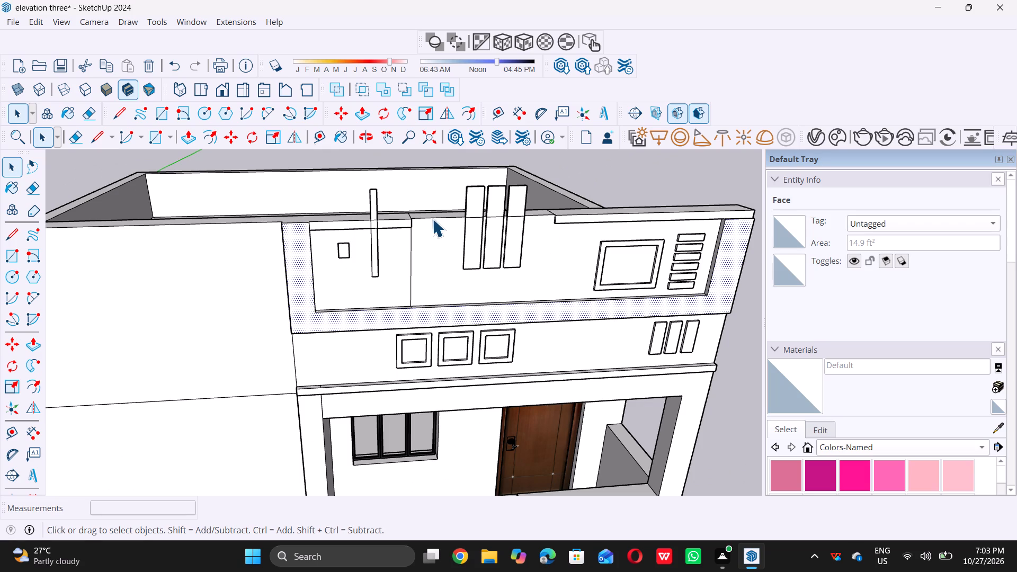
{"action": "scroll", "coordinate": [438, 219], "scroll_direction": "up", "scroll_amount": 8}
{"action": "middle_click_drag", "start_coordinate": [434, 211], "coordinate": [477, 287]}
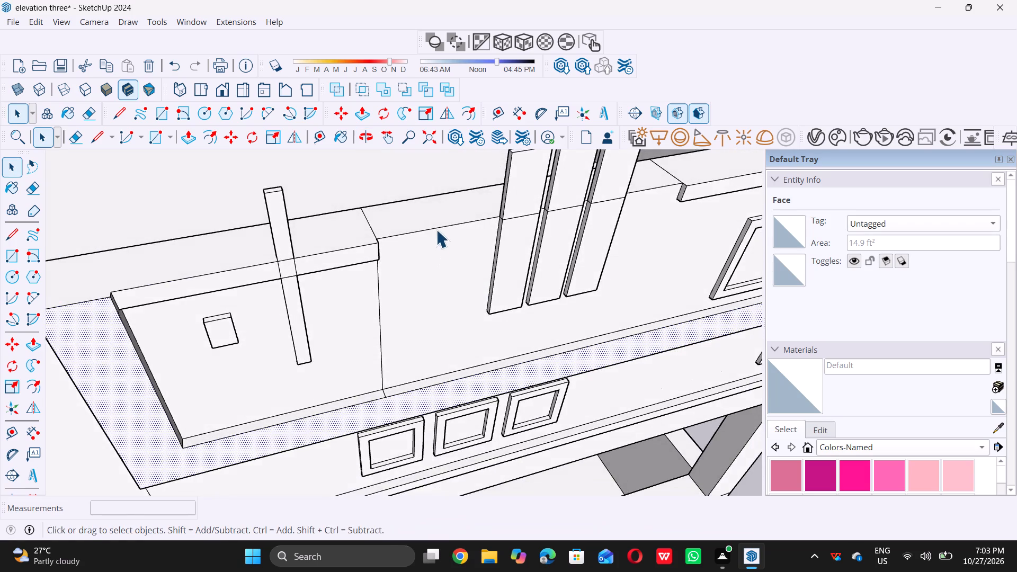
{"action": "scroll", "coordinate": [436, 229], "scroll_direction": "up", "scroll_amount": 5}
{"action": "left_click", "coordinate": [442, 208]}
{"action": "key", "text": "p"}
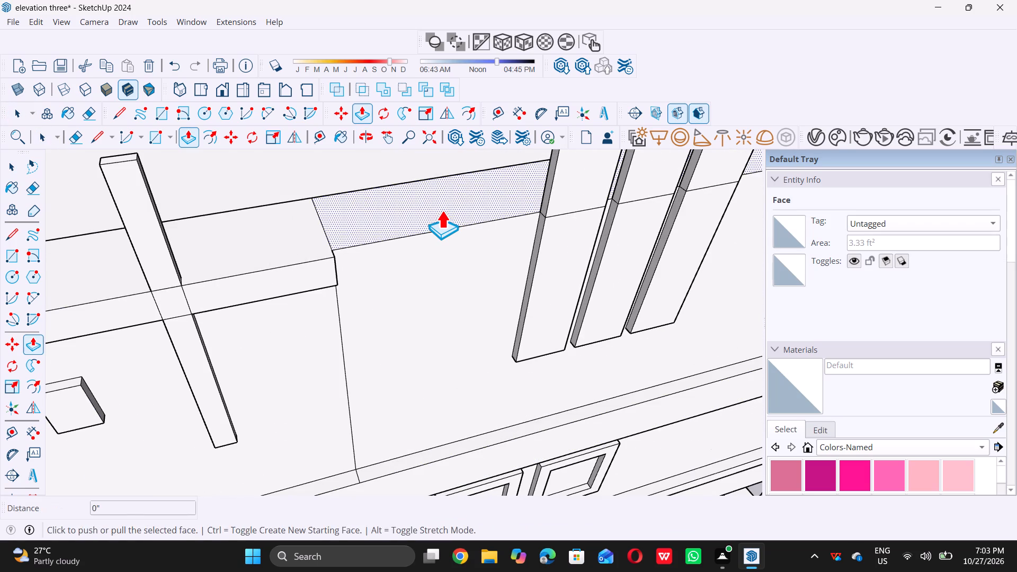
{"action": "left_click", "coordinate": [442, 208]}
{"action": "middle_click_drag", "start_coordinate": [433, 283], "coordinate": [424, 221]}
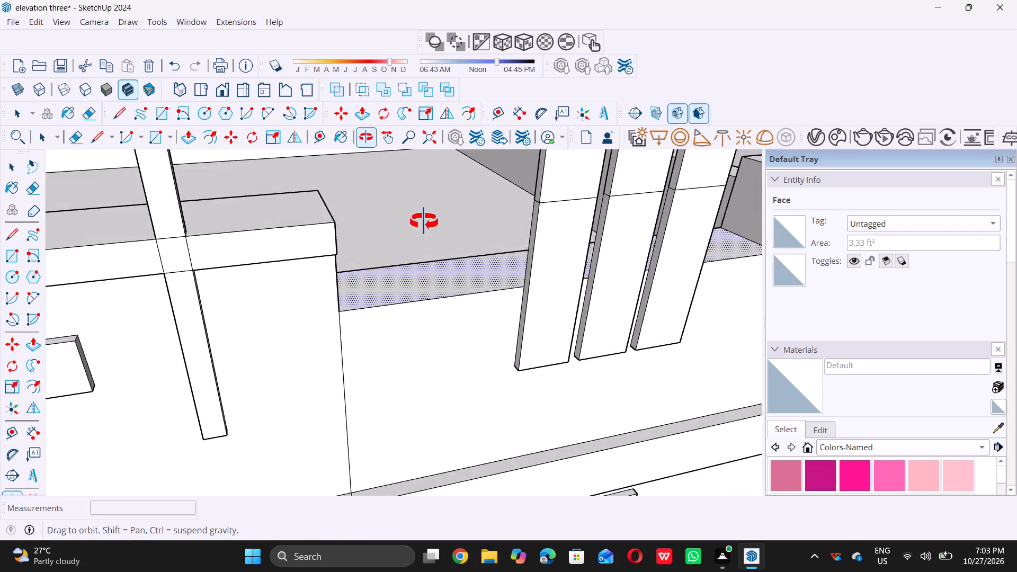
{"action": "middle_click_drag", "start_coordinate": [424, 221], "coordinate": [398, 190]}
{"action": "scroll", "coordinate": [398, 190], "scroll_direction": "up", "scroll_amount": 1}
{"action": "scroll", "coordinate": [397, 190], "scroll_direction": "down", "scroll_amount": 12}
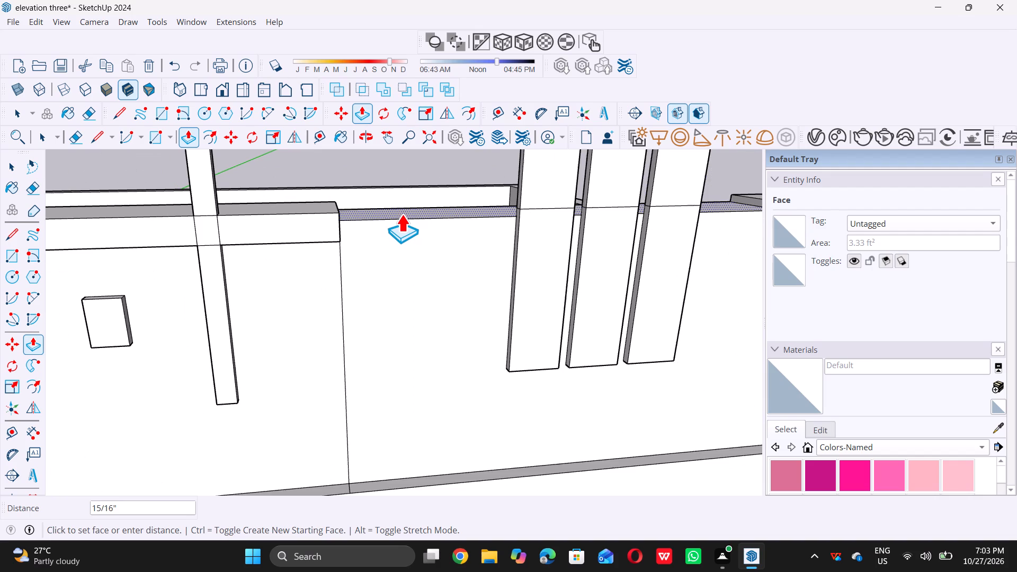
{"action": "scroll", "coordinate": [403, 214], "scroll_direction": "down", "scroll_amount": 13}
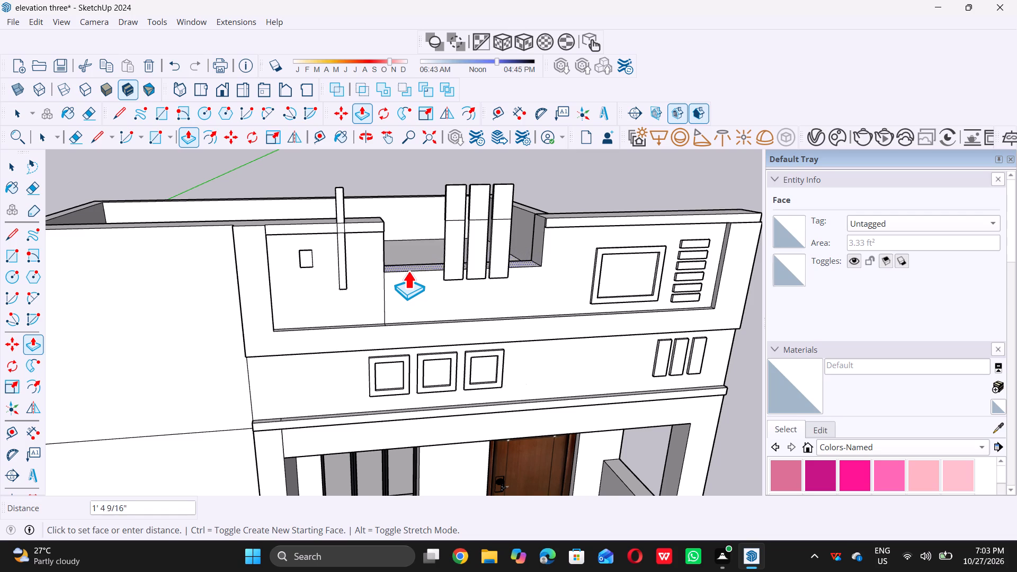
{"action": "left_click", "coordinate": [408, 271]}
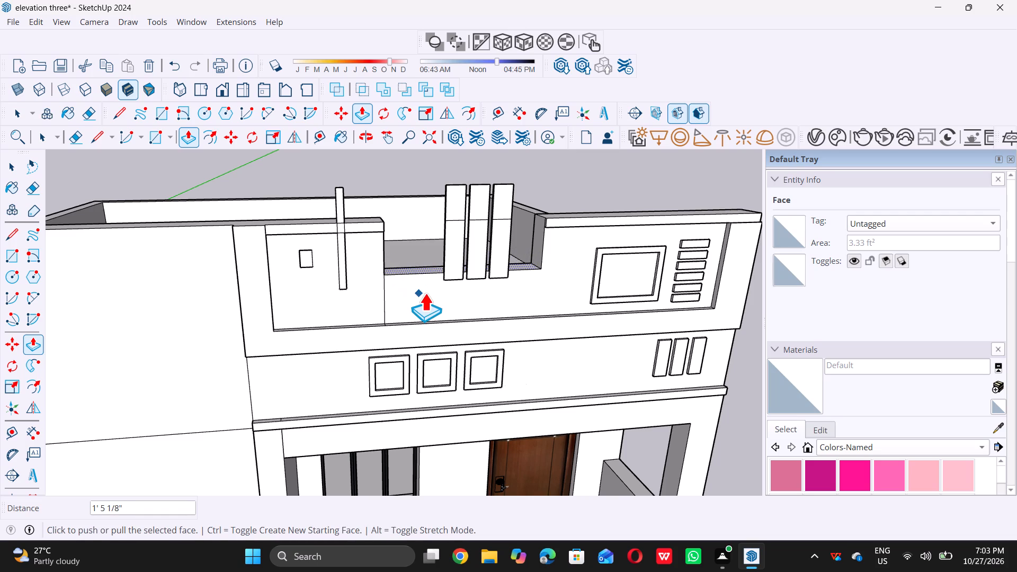
{"action": "key", "text": "space"}
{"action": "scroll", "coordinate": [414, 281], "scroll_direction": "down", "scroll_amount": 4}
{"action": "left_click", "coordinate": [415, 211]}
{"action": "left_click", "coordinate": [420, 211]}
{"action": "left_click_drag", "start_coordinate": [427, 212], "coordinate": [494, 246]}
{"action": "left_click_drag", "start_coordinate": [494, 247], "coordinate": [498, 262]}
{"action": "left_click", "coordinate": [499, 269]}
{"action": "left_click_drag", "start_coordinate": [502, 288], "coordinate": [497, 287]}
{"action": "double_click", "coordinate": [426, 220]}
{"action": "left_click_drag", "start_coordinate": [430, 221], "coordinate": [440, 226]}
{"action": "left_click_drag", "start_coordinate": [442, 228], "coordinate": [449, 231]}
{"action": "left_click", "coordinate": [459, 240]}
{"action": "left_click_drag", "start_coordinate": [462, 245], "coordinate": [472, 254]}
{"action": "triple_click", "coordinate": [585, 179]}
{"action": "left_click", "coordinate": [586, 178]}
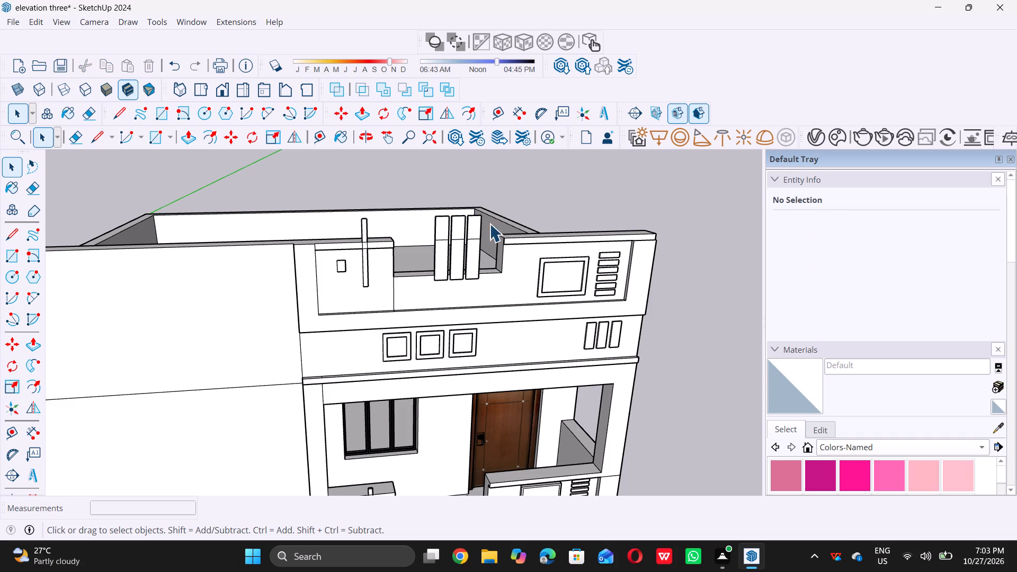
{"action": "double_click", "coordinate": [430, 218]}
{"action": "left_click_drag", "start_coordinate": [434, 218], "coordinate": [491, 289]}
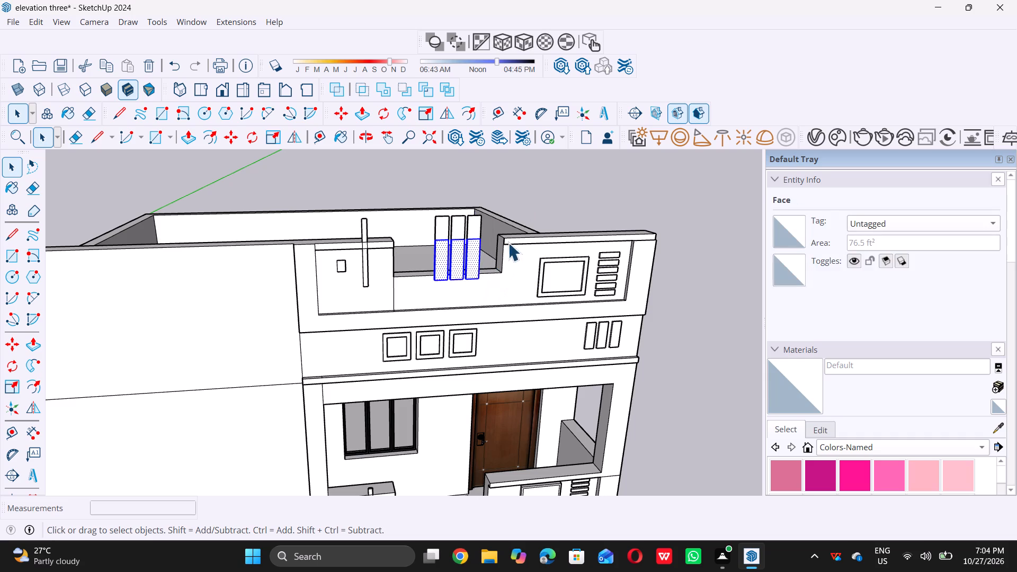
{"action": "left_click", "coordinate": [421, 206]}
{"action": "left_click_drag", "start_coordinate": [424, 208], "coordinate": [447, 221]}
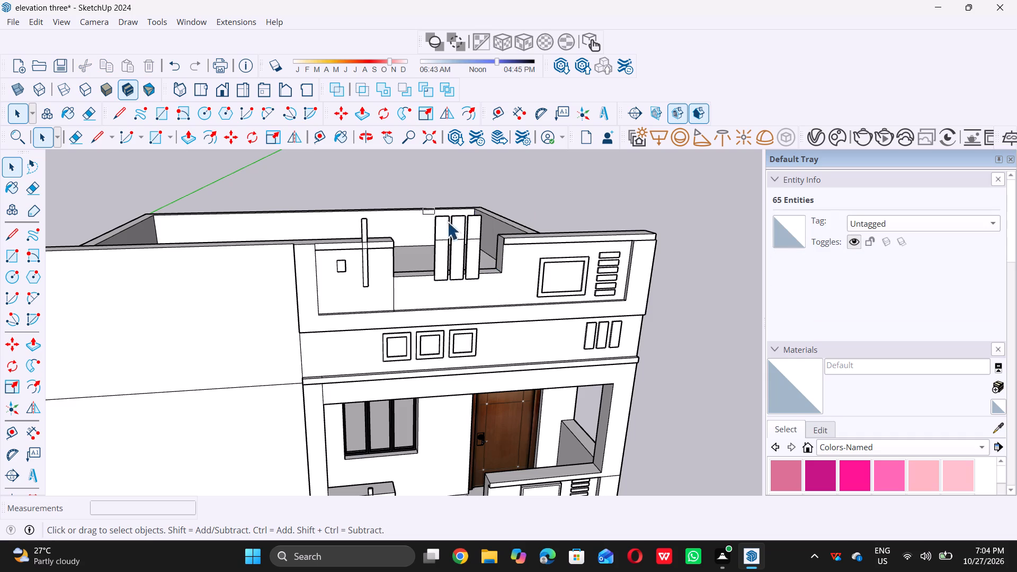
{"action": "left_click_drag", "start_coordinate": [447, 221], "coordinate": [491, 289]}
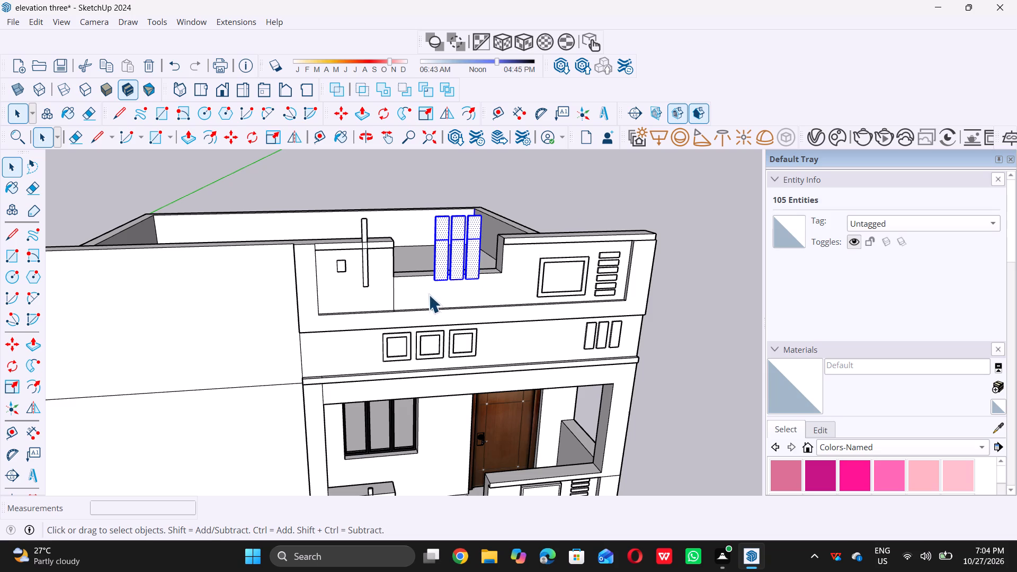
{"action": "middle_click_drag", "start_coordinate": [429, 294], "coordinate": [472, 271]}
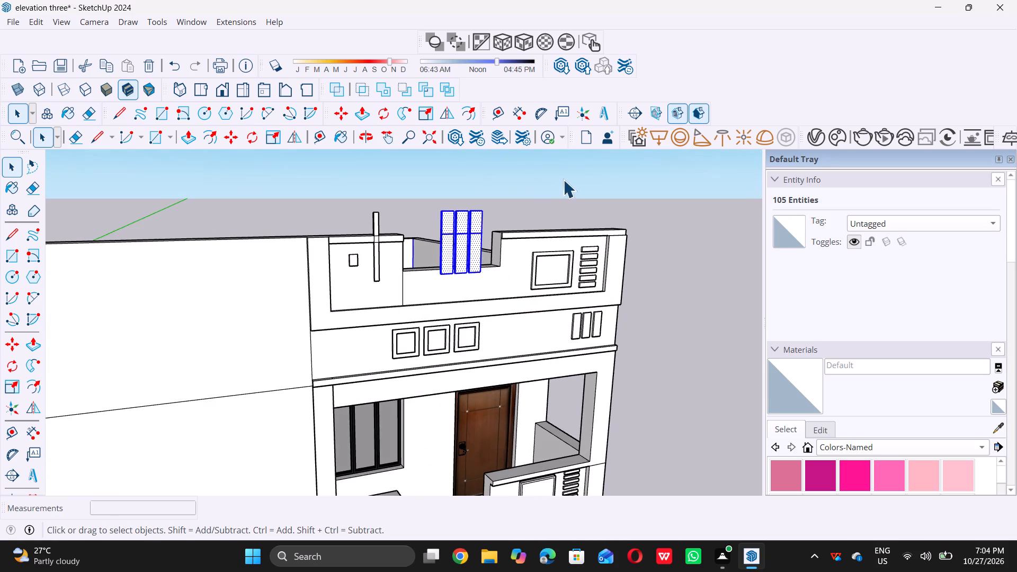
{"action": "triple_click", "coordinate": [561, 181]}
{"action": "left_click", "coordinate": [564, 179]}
Push/Pull the bottom face of the leftmost of the parapet's three vertical strips down by about 6 1/4".
{"action": "scroll", "coordinate": [468, 278], "scroll_direction": "up", "scroll_amount": 1}
{"action": "middle_click_drag", "start_coordinate": [468, 275], "coordinate": [465, 183]}
{"action": "scroll", "coordinate": [449, 245], "scroll_direction": "up", "scroll_amount": 13}
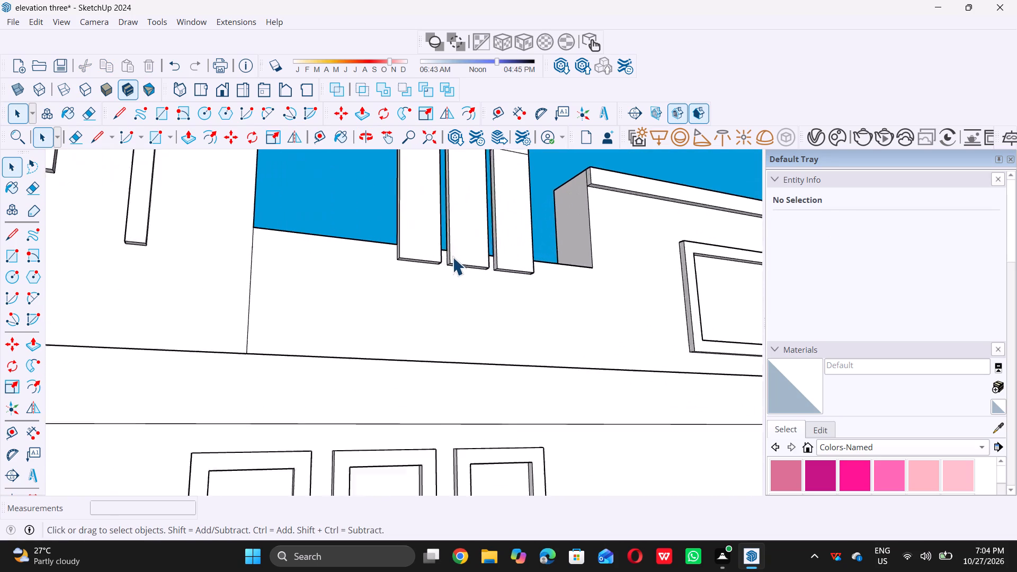
{"action": "scroll", "coordinate": [452, 257], "scroll_direction": "up", "scroll_amount": 2}
{"action": "middle_click_drag", "start_coordinate": [410, 279], "coordinate": [465, 251]}
{"action": "scroll", "coordinate": [420, 274], "scroll_direction": "up", "scroll_amount": 9}
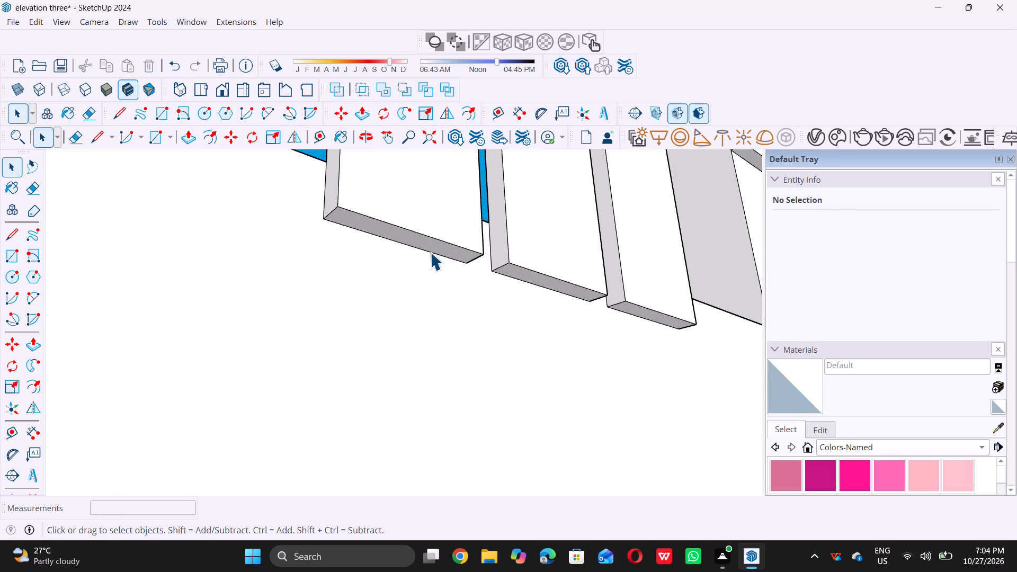
{"action": "left_click", "coordinate": [431, 251]}
{"action": "left_click", "coordinate": [433, 252]}
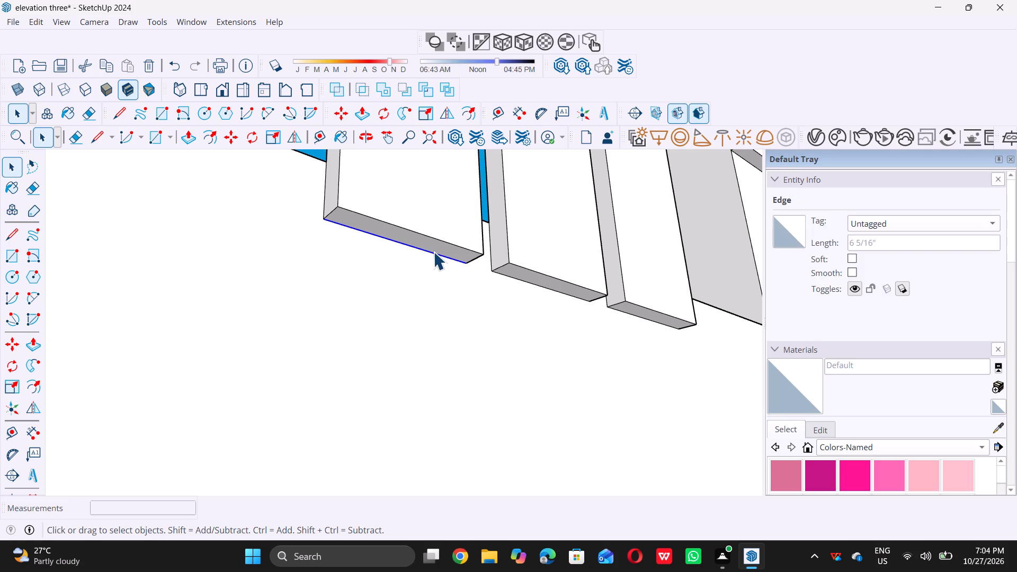
{"action": "double_click", "coordinate": [438, 250]}
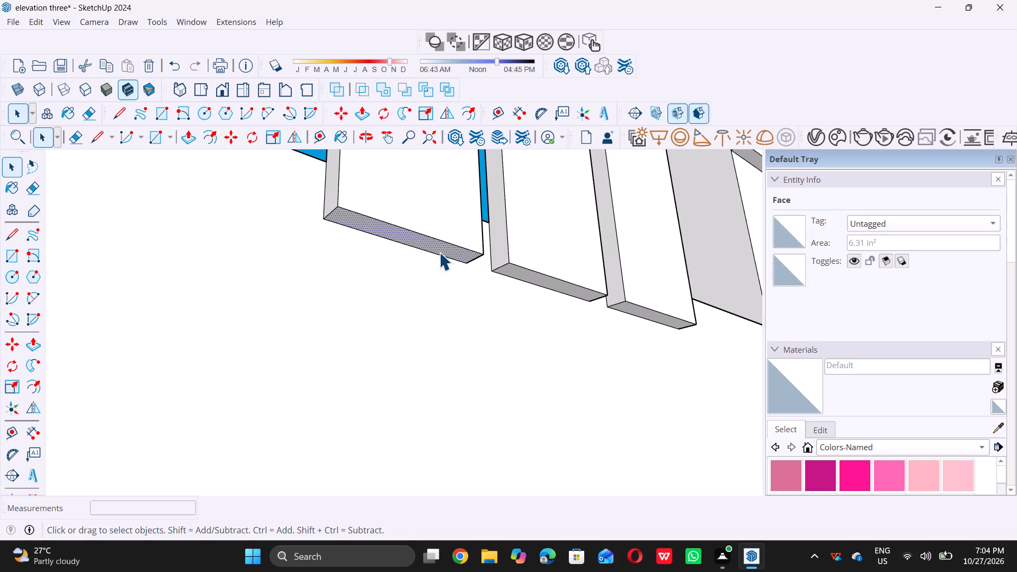
{"action": "key", "text": "p"}
{"action": "left_click", "coordinate": [442, 248]}
{"action": "scroll", "coordinate": [429, 303], "scroll_direction": "down", "scroll_amount": 2}
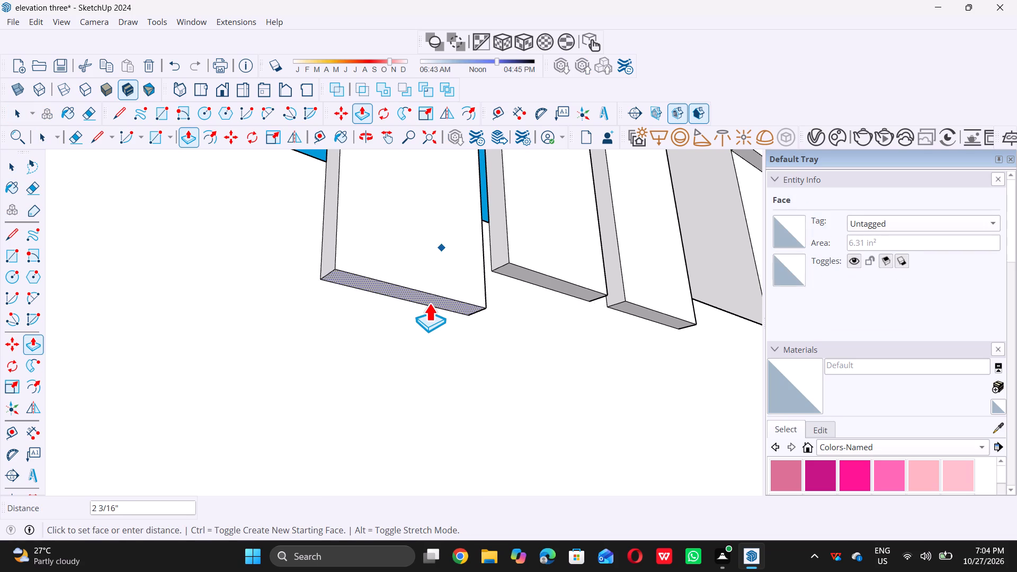
{"action": "scroll", "coordinate": [429, 303], "scroll_direction": "down", "scroll_amount": 11}
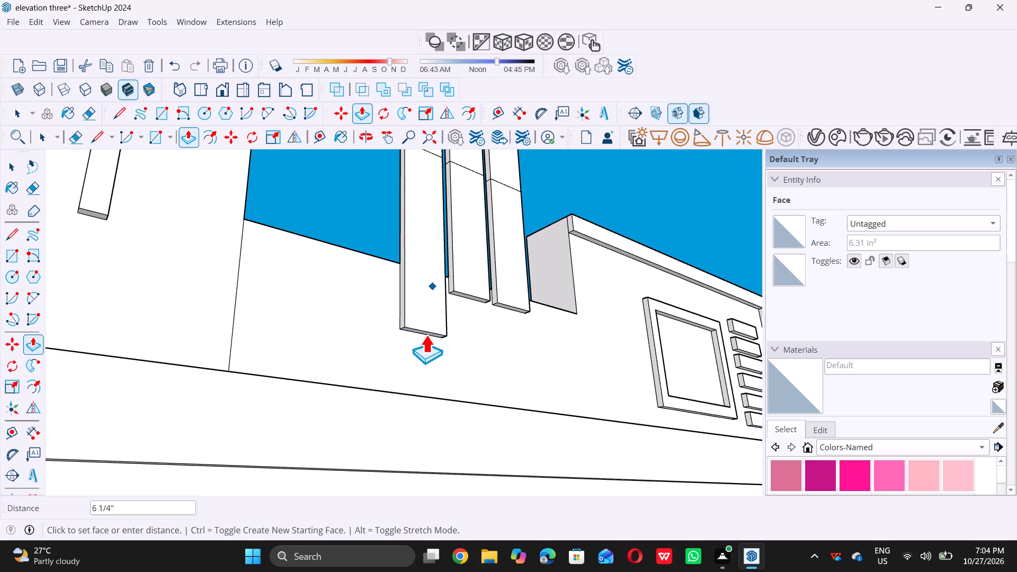
{"action": "left_click", "coordinate": [426, 335]}
Push/Pull the bottom face of the middle vertical strip down by about 4 7/8", referencing the leftmost strip's bottom edge.
{"action": "scroll", "coordinate": [486, 283], "scroll_direction": "up", "scroll_amount": 13}
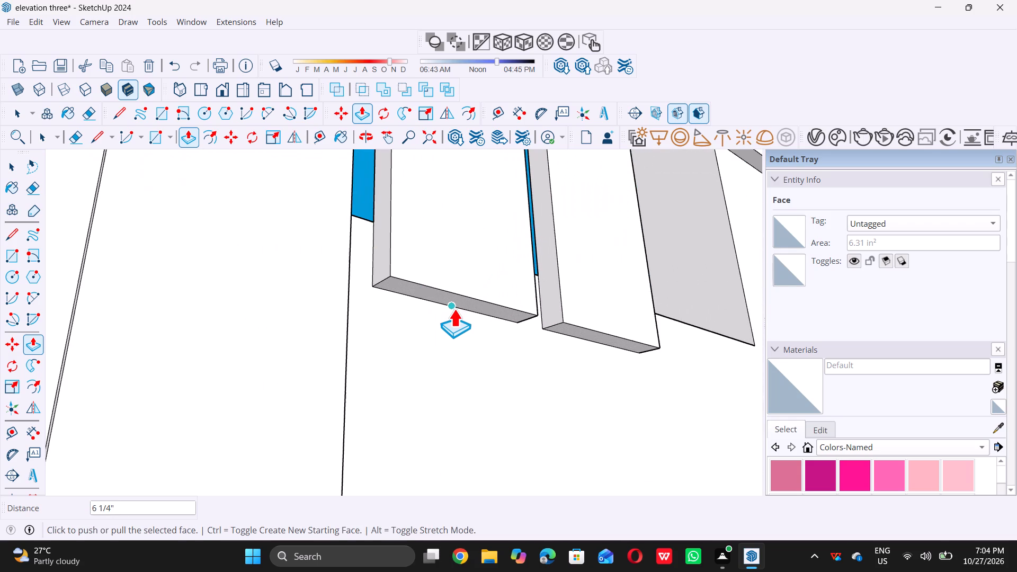
{"action": "key", "text": "space"}
{"action": "double_click", "coordinate": [465, 306]}
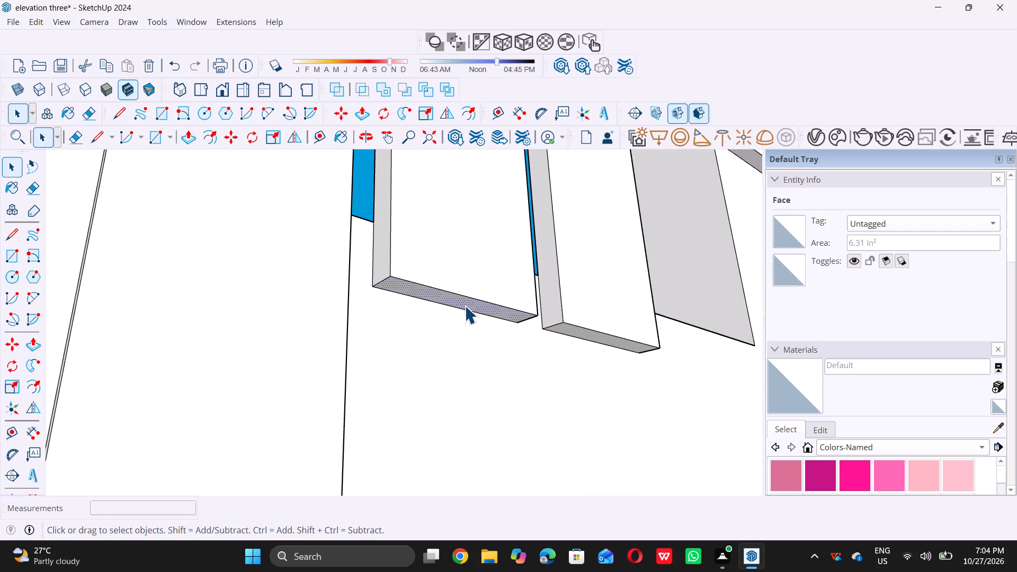
{"action": "key", "text": "p"}
{"action": "left_click", "coordinate": [466, 306]}
{"action": "scroll", "coordinate": [466, 306], "scroll_direction": "down", "scroll_amount": 6}
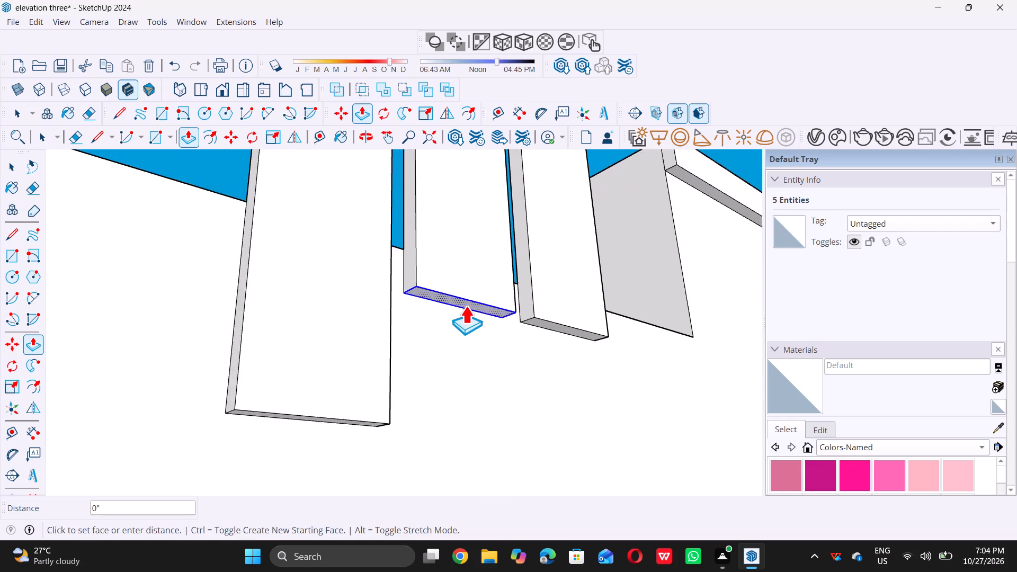
{"action": "scroll", "coordinate": [466, 306], "scroll_direction": "down", "scroll_amount": 3}
{"action": "left_click", "coordinate": [404, 366]}
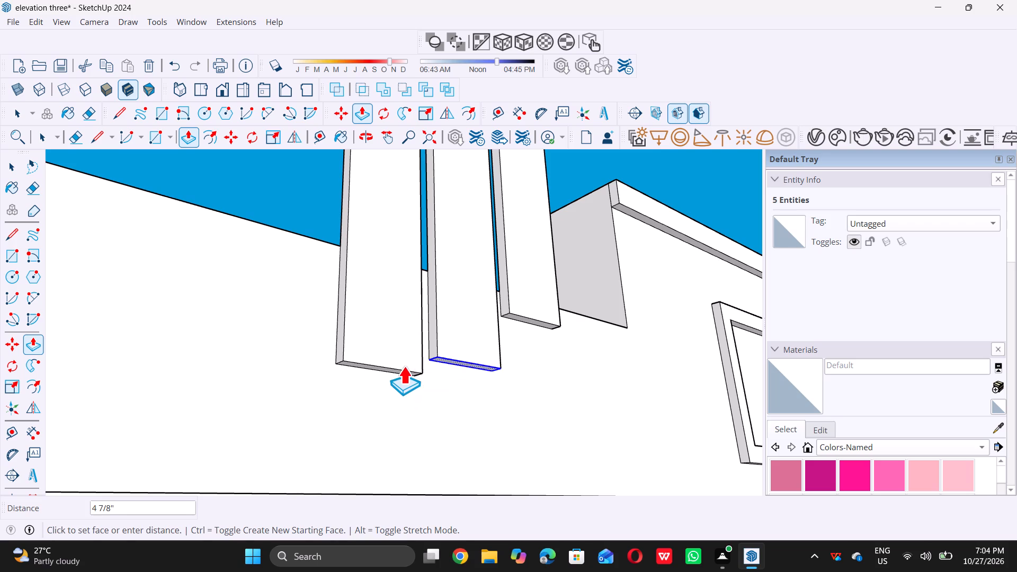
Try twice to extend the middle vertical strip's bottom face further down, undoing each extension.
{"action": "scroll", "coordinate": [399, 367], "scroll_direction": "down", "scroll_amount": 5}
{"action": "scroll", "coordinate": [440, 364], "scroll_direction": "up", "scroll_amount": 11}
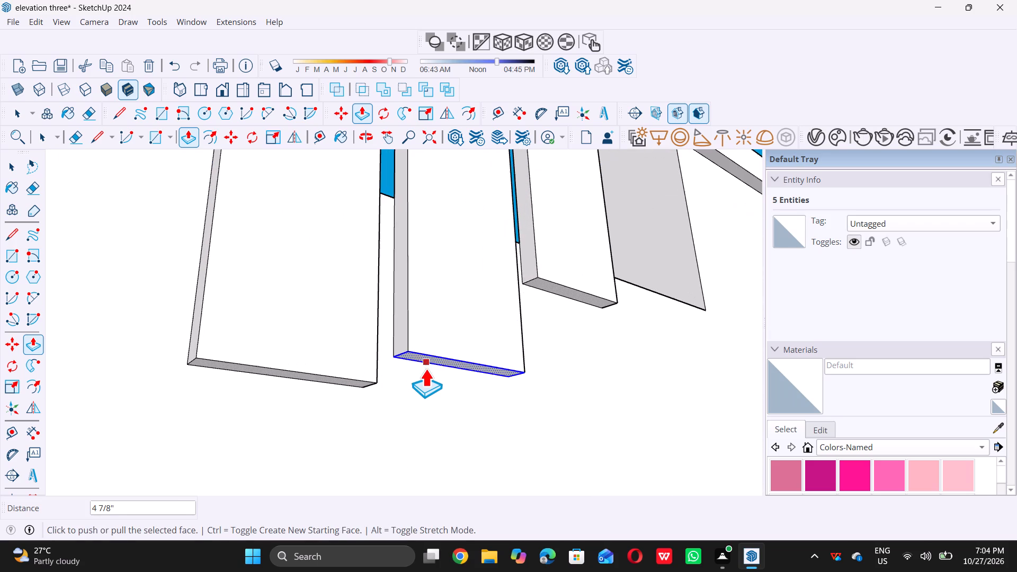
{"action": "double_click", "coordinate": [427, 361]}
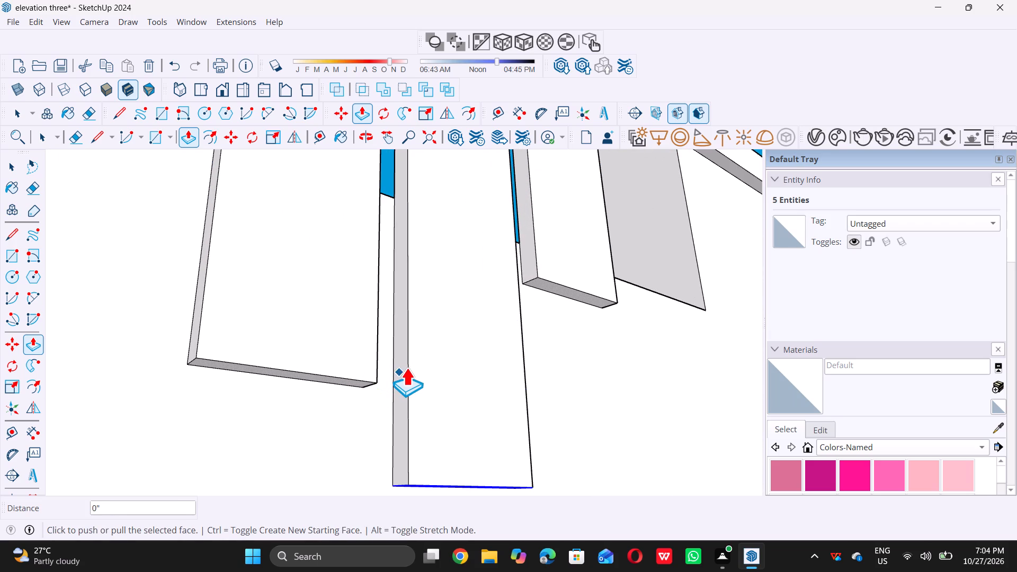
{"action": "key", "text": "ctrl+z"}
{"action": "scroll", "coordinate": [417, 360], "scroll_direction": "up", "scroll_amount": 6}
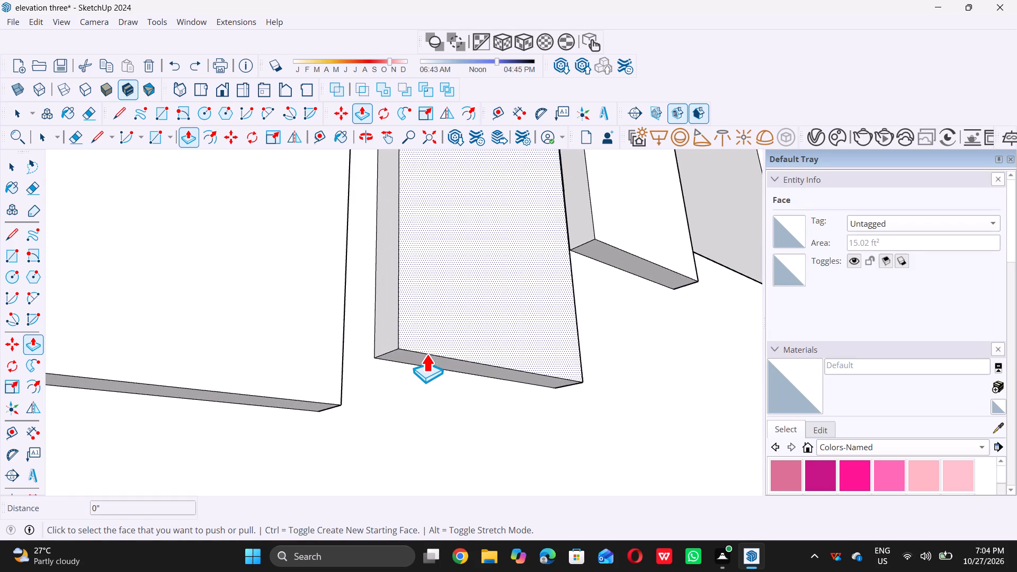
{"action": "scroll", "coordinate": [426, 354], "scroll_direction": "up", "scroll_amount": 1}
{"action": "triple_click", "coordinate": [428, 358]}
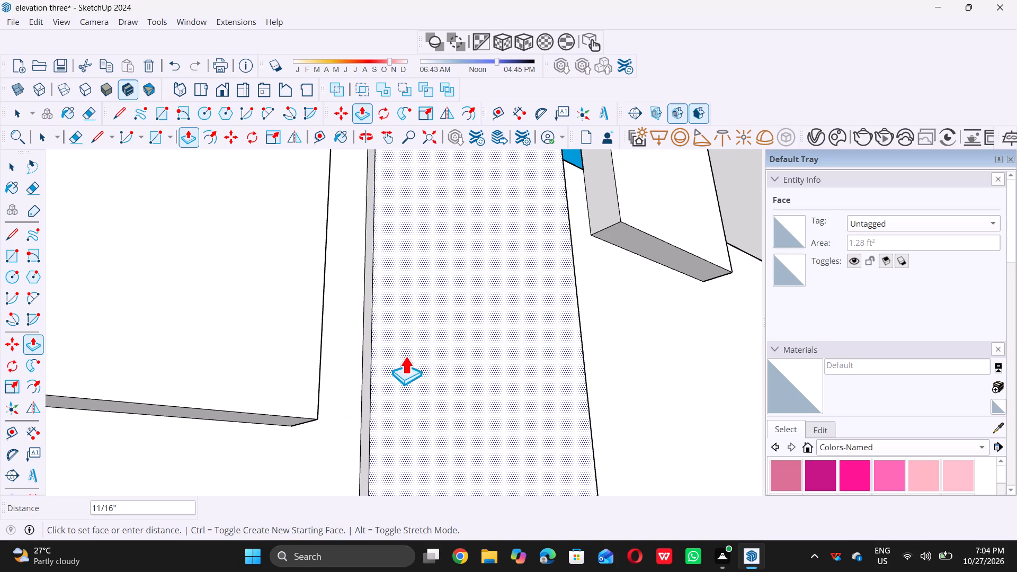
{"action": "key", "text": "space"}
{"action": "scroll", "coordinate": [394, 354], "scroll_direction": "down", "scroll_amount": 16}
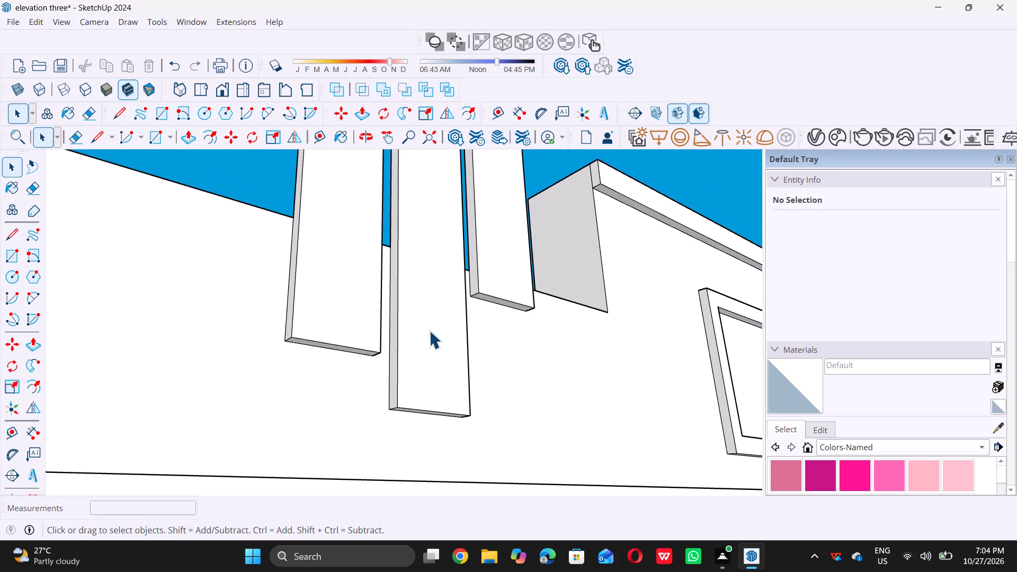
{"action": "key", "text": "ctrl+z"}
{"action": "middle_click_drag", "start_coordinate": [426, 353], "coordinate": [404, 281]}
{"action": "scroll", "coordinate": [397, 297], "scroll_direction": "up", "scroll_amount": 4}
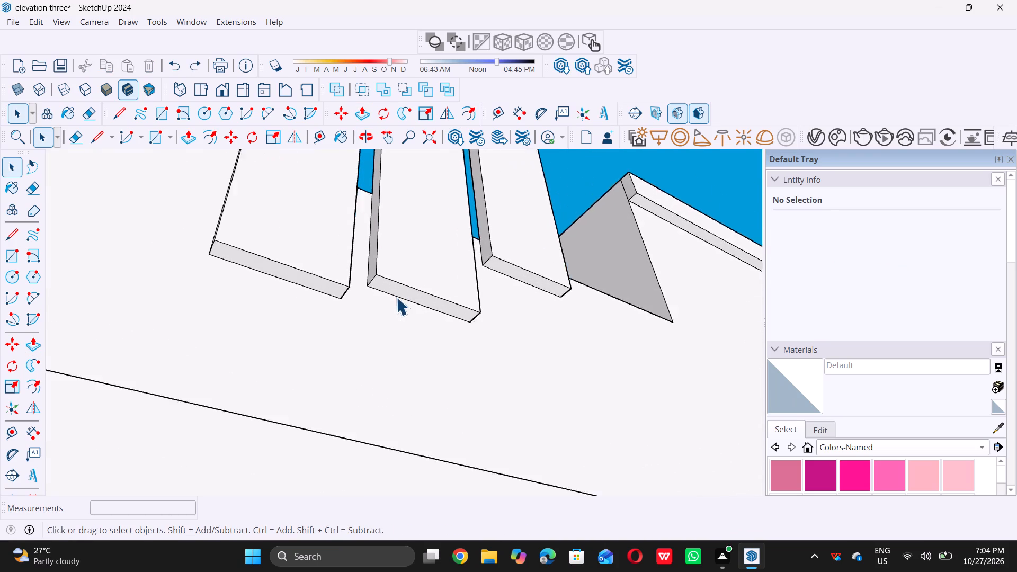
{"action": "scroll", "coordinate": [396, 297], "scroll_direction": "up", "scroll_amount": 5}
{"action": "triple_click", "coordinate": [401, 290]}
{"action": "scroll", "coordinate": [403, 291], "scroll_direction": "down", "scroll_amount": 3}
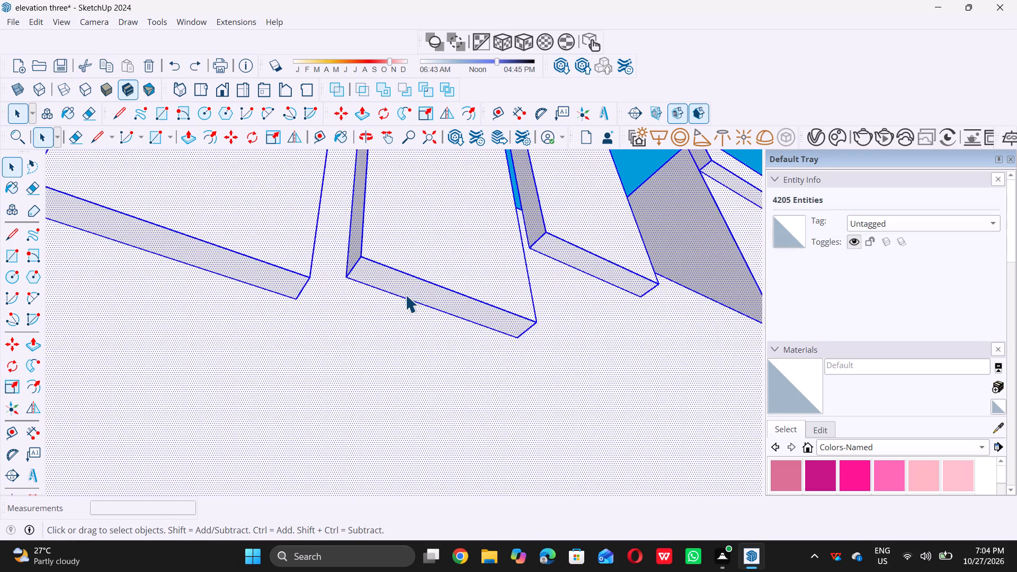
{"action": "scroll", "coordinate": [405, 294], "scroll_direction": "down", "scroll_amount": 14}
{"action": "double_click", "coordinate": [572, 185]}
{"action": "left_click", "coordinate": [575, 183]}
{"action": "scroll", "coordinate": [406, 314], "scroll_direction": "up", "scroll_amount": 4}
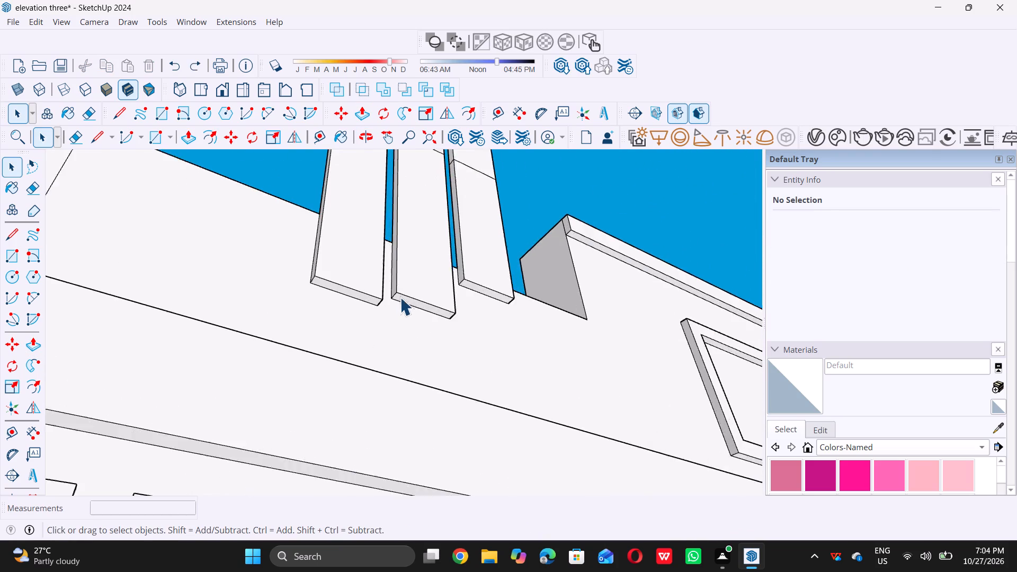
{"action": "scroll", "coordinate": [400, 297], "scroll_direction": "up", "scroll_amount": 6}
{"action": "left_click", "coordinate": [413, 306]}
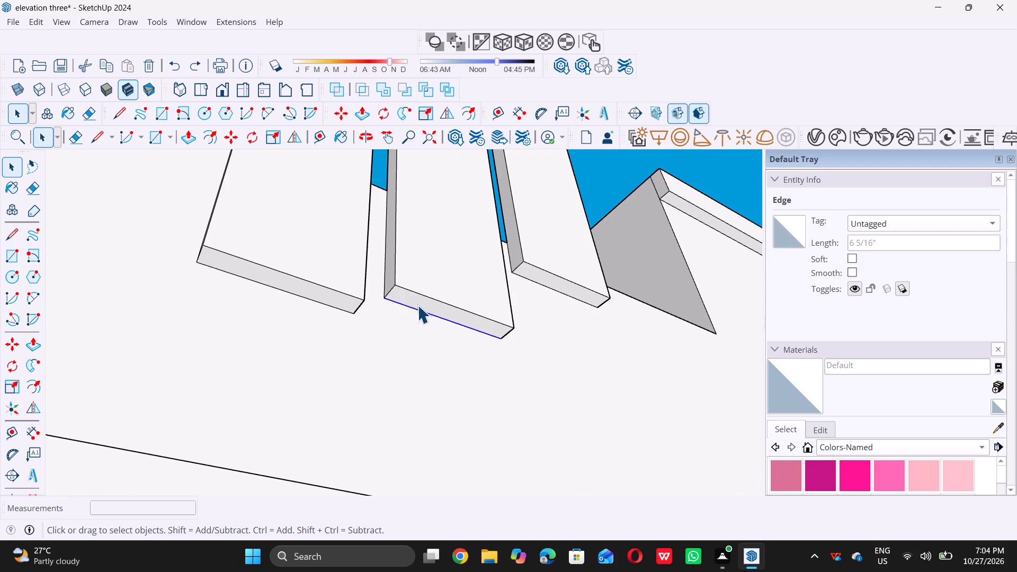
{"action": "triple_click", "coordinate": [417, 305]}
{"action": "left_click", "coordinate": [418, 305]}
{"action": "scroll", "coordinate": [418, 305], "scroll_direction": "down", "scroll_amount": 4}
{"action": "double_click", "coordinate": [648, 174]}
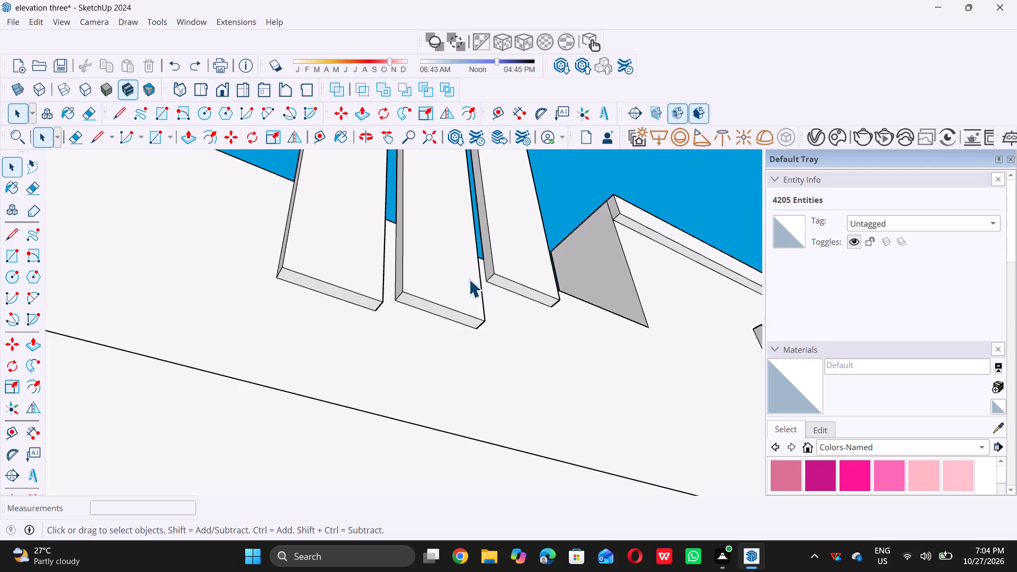
Push/Pull the bottom face of the parapet's middle vertical strip down by about 1 3/8", referencing the leftmost strip's bottom corner.
{"action": "scroll", "coordinate": [460, 293], "scroll_direction": "up", "scroll_amount": 9}
{"action": "left_click", "coordinate": [433, 321]}
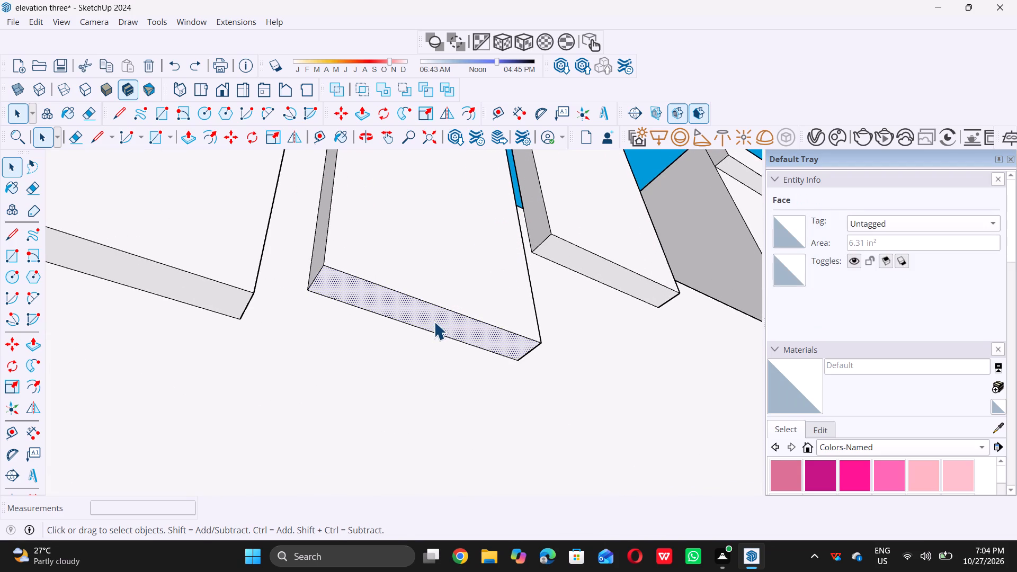
{"action": "key", "text": "p"}
{"action": "left_click", "coordinate": [434, 320]}
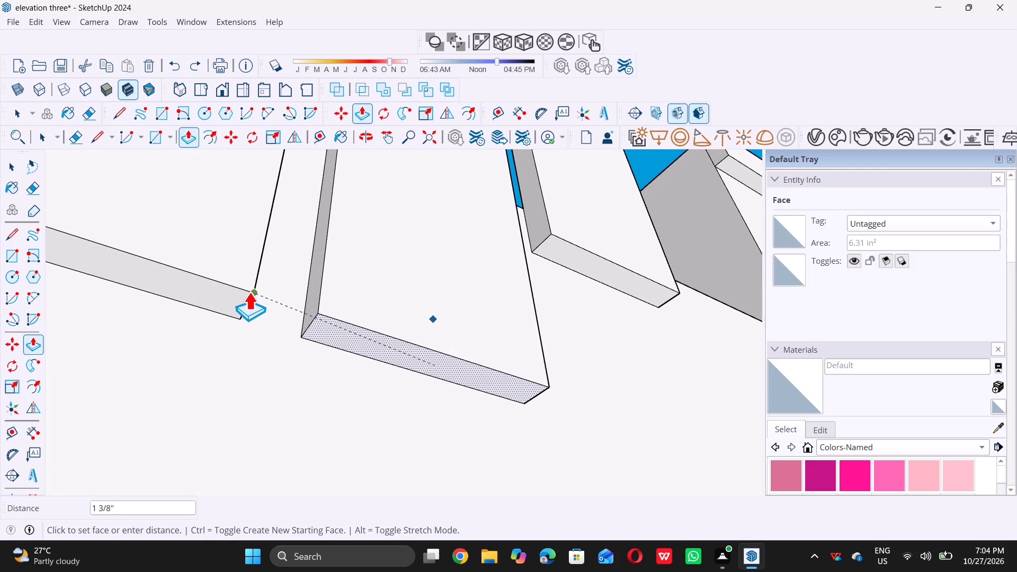
{"action": "double_click", "coordinate": [248, 290]}
{"action": "scroll", "coordinate": [248, 298], "scroll_direction": "down", "scroll_amount": 11}
{"action": "key", "text": "space"}
Push/Pull the bottom face of the rightmost vertical strip down by about 4 7/8", referencing the middle strip's bottom edge, and clear the selection.
{"action": "scroll", "coordinate": [462, 283], "scroll_direction": "up", "scroll_amount": 2}
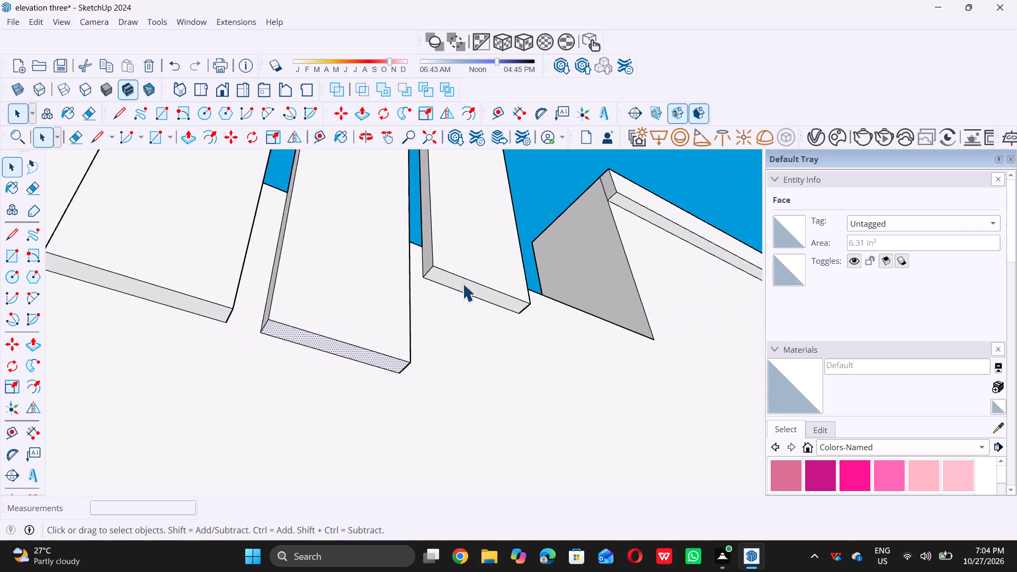
{"action": "scroll", "coordinate": [462, 283], "scroll_direction": "up", "scroll_amount": 7}
{"action": "double_click", "coordinate": [466, 284]}
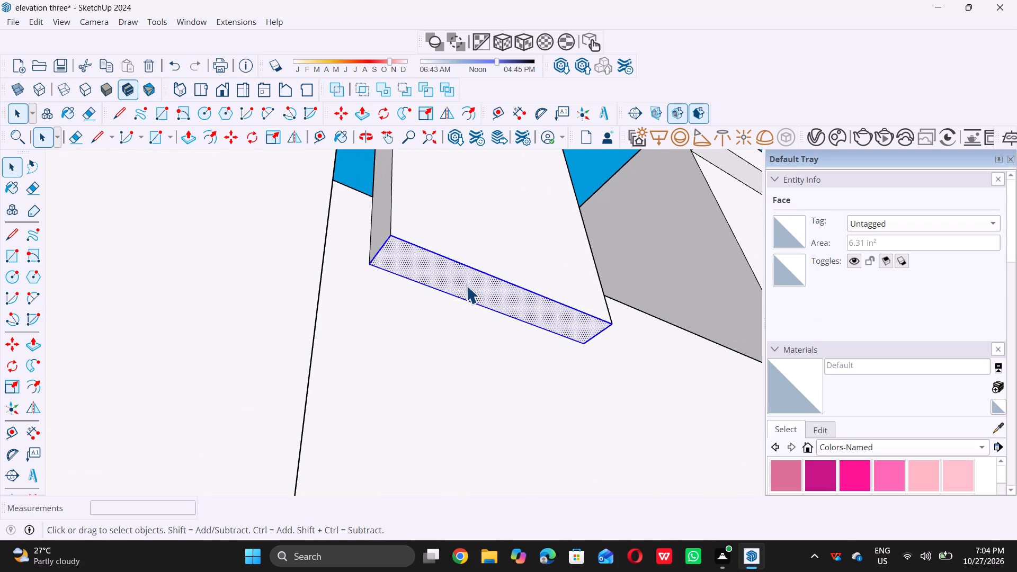
{"action": "key", "text": "p"}
{"action": "scroll", "coordinate": [466, 286], "scroll_direction": "down", "scroll_amount": 5}
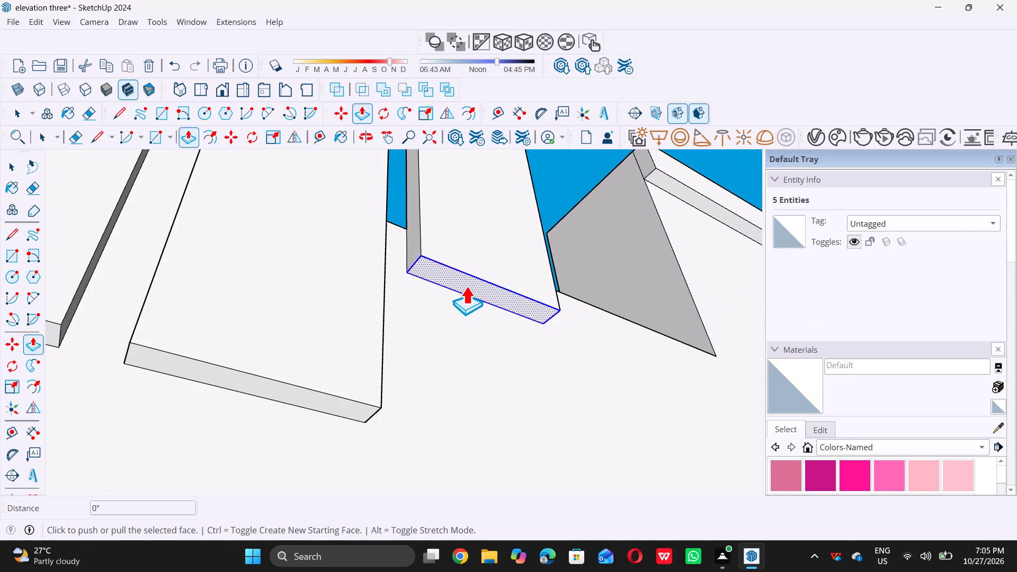
{"action": "left_click", "coordinate": [467, 285]}
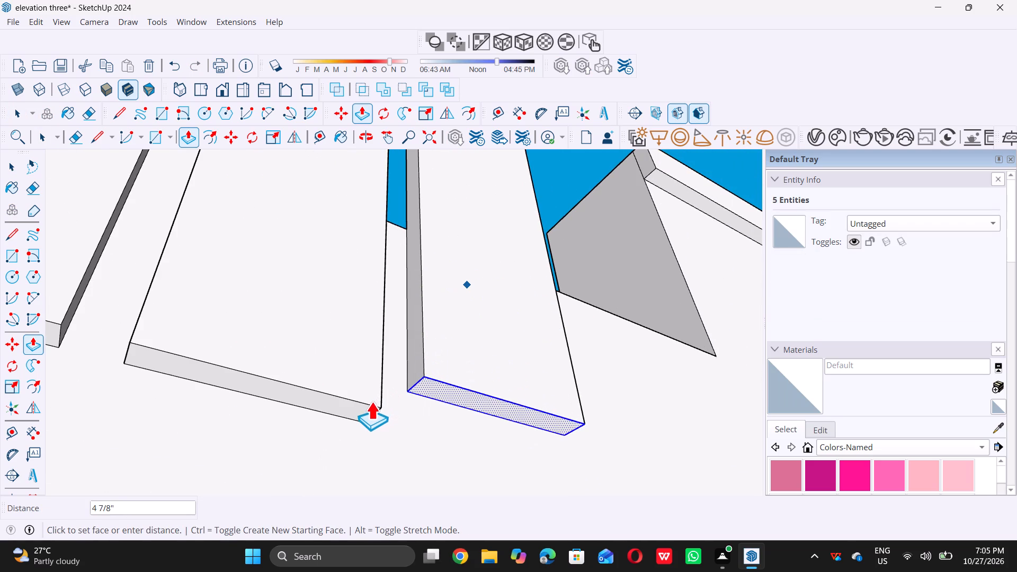
{"action": "left_click", "coordinate": [369, 405]}
{"action": "key", "text": "space"}
{"action": "scroll", "coordinate": [407, 403], "scroll_direction": "down", "scroll_amount": 12}
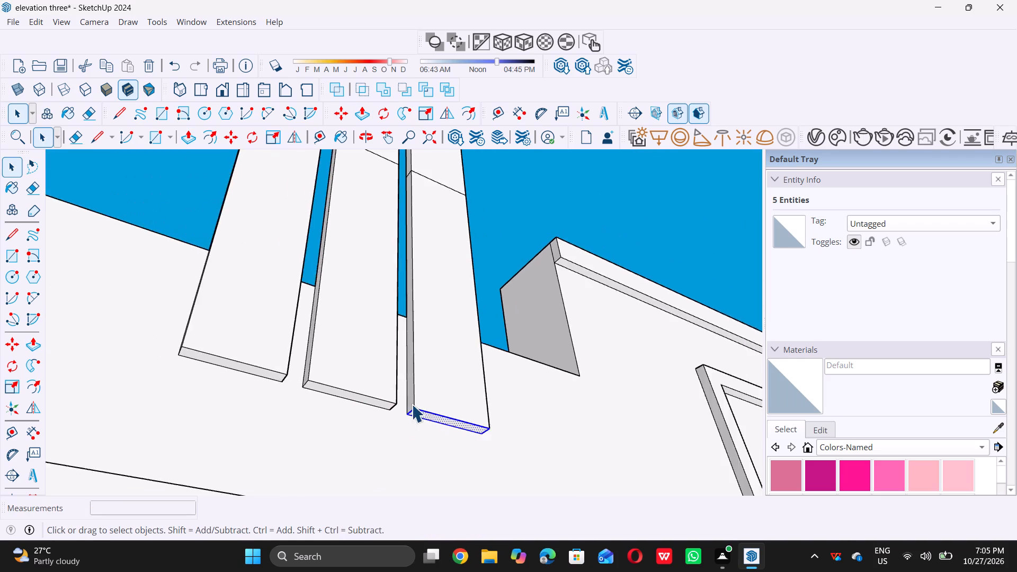
{"action": "scroll", "coordinate": [412, 404], "scroll_direction": "down", "scroll_amount": 3}
{"action": "double_click", "coordinate": [619, 215]}
{"action": "scroll", "coordinate": [614, 216], "scroll_direction": "down", "scroll_amount": 8}
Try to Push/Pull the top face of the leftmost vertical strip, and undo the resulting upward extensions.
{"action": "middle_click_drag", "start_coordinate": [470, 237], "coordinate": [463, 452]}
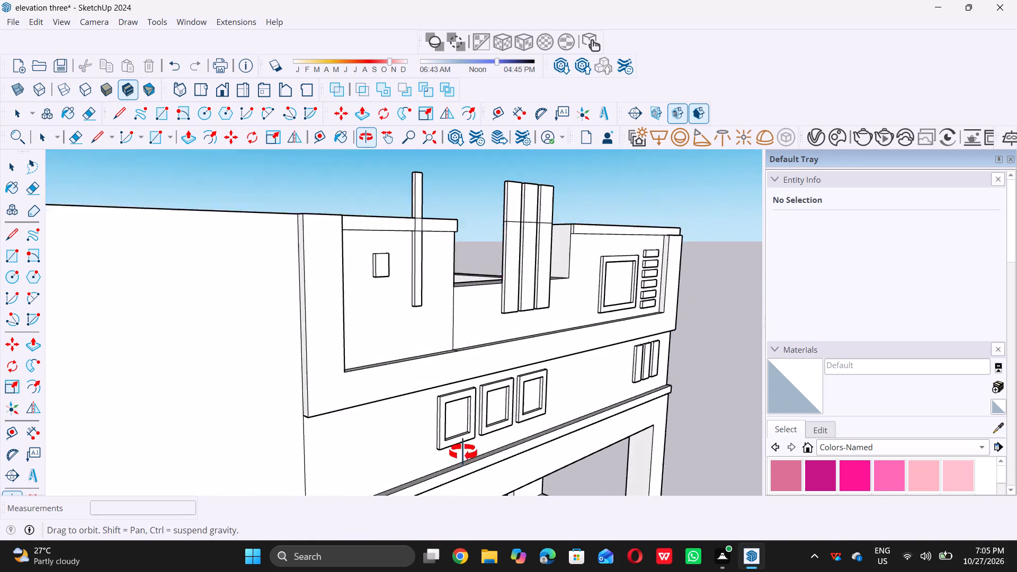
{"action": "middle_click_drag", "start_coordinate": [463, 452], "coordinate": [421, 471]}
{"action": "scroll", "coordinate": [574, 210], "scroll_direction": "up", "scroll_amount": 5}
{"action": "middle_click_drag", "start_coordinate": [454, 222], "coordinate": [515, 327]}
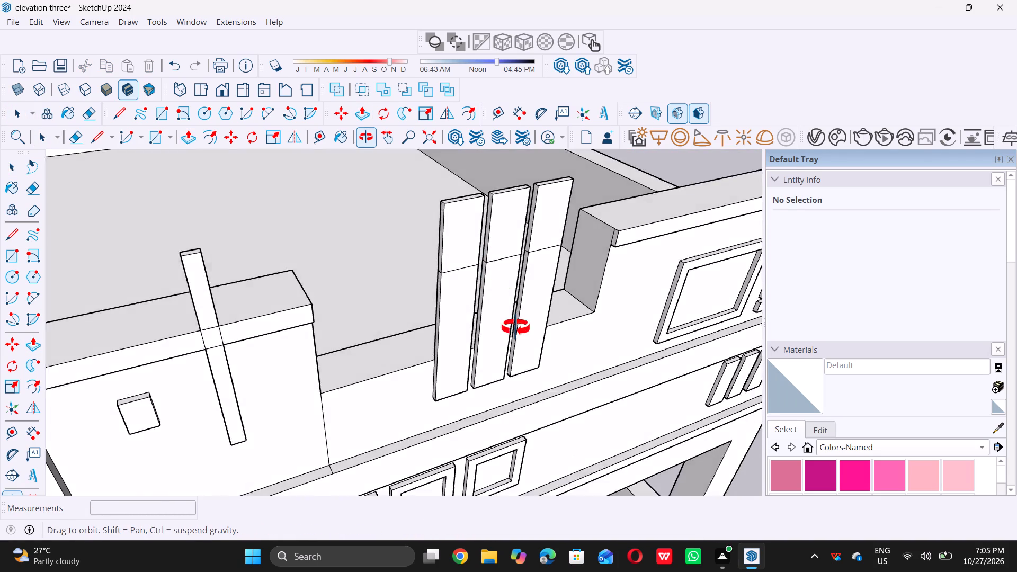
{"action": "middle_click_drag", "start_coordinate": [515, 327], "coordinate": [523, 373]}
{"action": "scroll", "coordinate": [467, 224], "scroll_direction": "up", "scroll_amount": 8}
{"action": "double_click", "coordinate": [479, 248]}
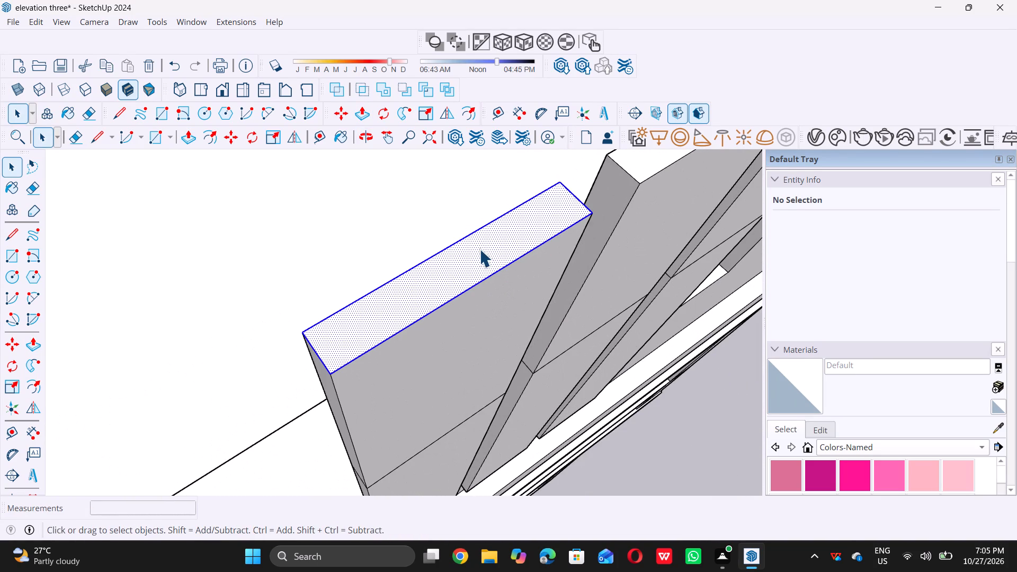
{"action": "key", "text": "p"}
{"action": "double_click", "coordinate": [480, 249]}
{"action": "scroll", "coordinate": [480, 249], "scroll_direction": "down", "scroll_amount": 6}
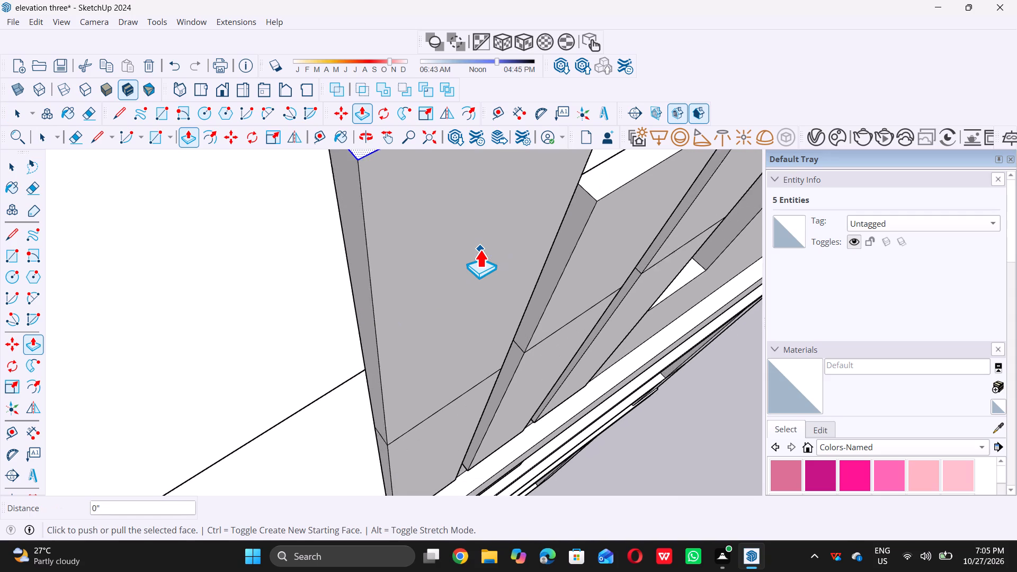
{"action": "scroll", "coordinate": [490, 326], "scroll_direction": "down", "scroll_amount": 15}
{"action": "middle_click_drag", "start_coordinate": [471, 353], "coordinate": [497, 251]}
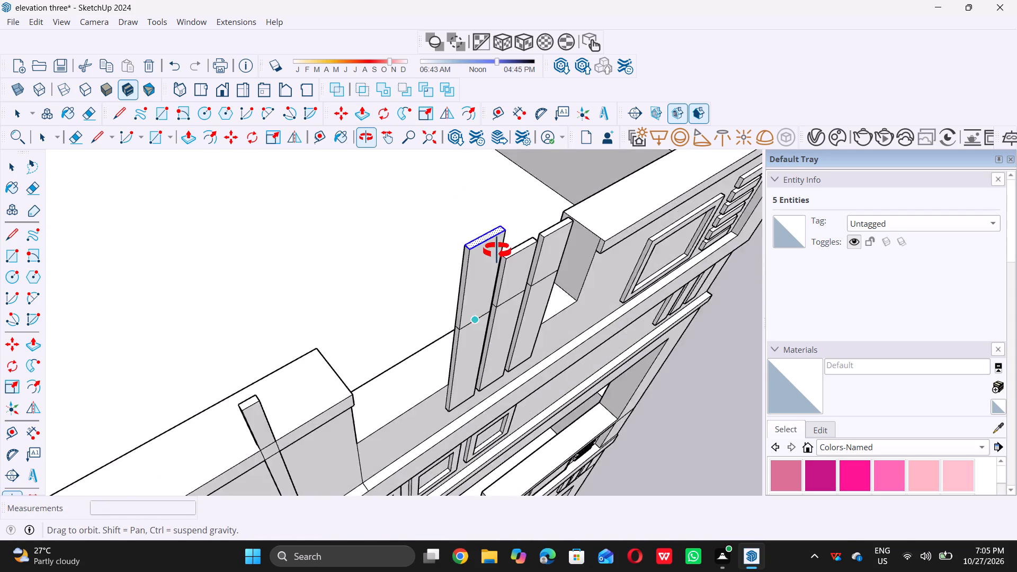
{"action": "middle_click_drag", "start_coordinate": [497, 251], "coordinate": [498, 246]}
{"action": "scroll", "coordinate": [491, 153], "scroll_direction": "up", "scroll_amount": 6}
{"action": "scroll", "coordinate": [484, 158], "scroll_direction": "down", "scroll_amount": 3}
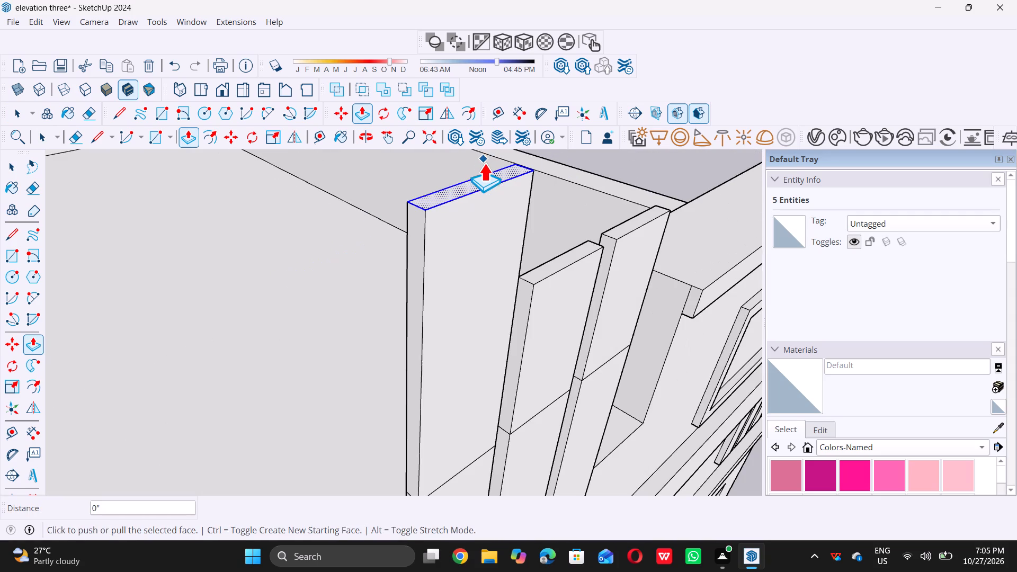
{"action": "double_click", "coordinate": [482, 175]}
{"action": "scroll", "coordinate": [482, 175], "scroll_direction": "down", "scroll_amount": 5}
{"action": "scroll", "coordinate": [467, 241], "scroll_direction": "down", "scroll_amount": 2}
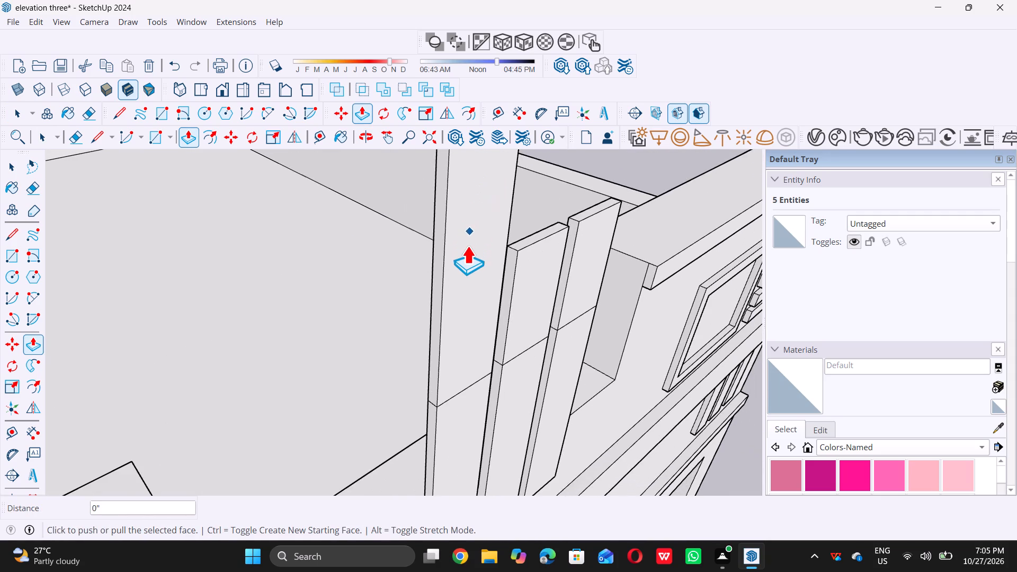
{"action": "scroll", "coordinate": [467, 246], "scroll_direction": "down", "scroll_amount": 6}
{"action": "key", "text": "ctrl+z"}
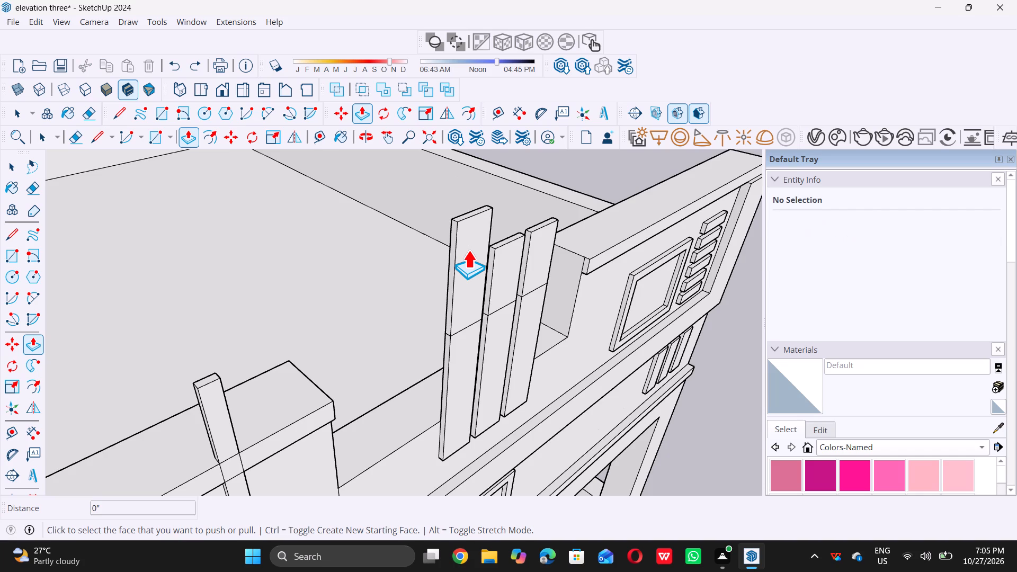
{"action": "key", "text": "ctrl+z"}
Push/Pull the top face of the leftmost vertical strip down by about 10 13/16".
{"action": "middle_click_drag", "start_coordinate": [482, 279], "coordinate": [480, 268]}
{"action": "scroll", "coordinate": [451, 245], "scroll_direction": "up", "scroll_amount": 6}
{"action": "scroll", "coordinate": [476, 243], "scroll_direction": "down", "scroll_amount": 2}
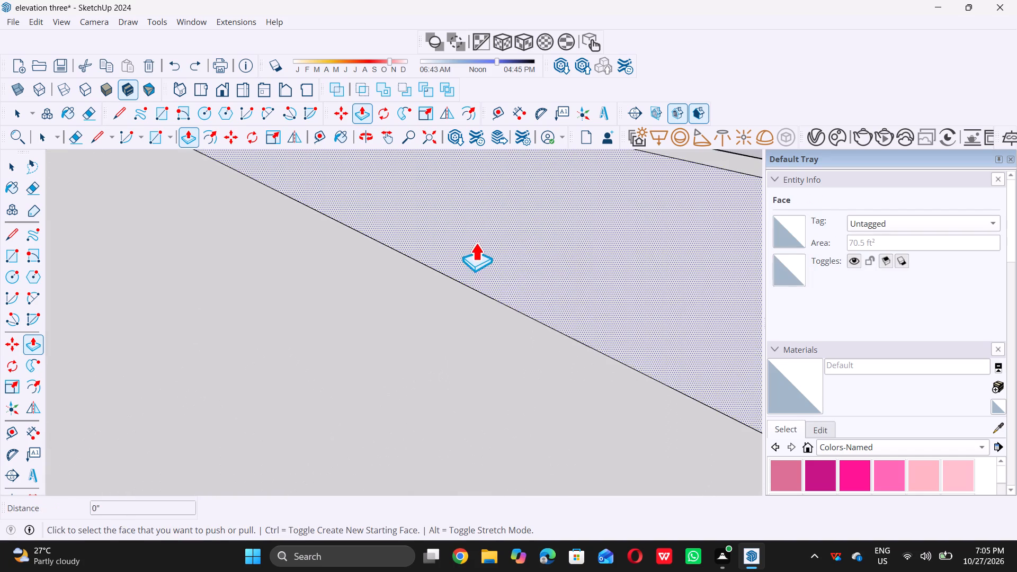
{"action": "scroll", "coordinate": [476, 243], "scroll_direction": "down", "scroll_amount": 3}
{"action": "middle_click_drag", "start_coordinate": [488, 262], "coordinate": [499, 278]}
{"action": "scroll", "coordinate": [512, 274], "scroll_direction": "up", "scroll_amount": 5}
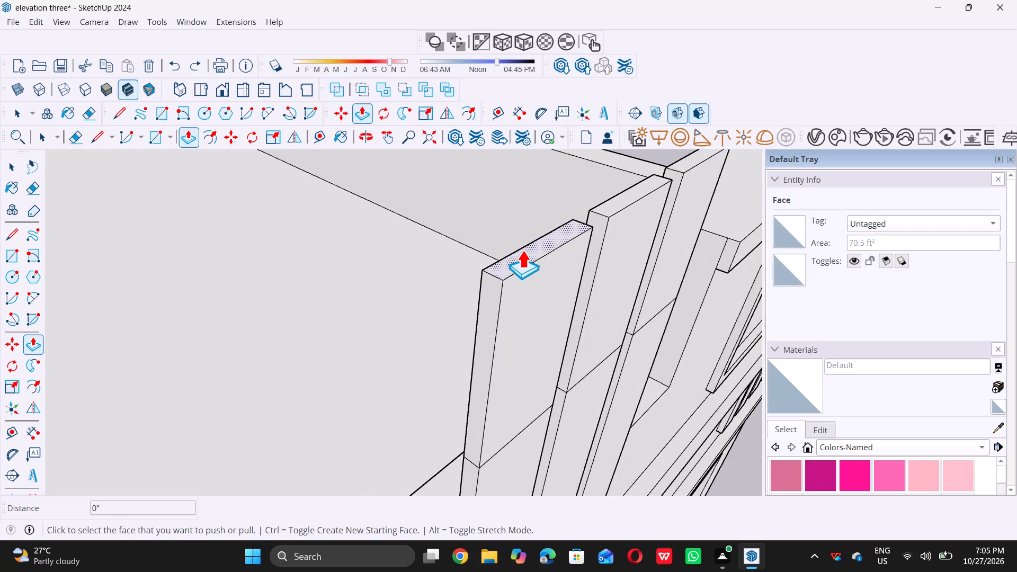
{"action": "left_click", "coordinate": [523, 248]}
{"action": "scroll", "coordinate": [523, 248], "scroll_direction": "down", "scroll_amount": 5}
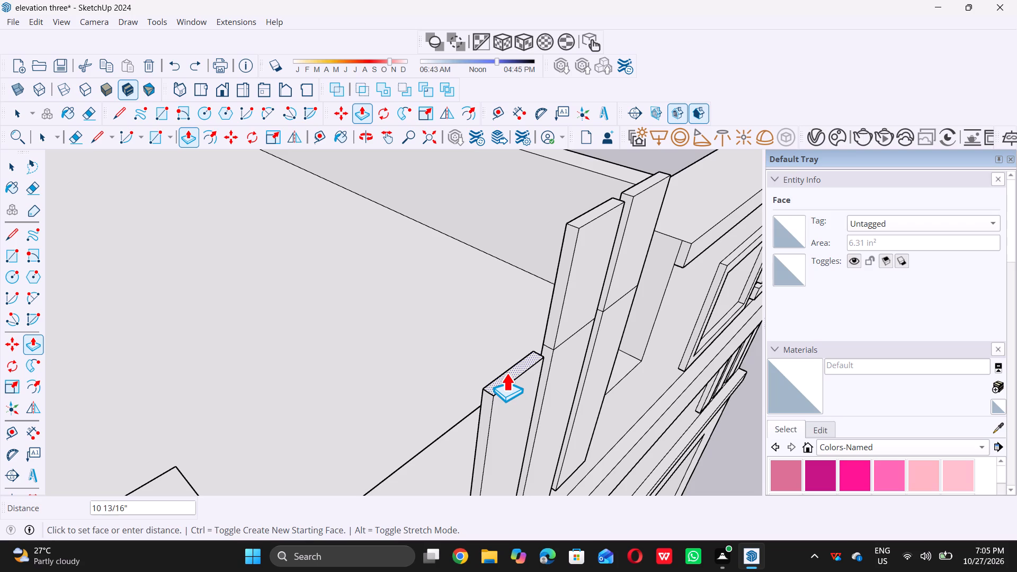
{"action": "double_click", "coordinate": [506, 372]}
Push/Pull the top face of the middle vertical strip down by about 10 7/8".
{"action": "scroll", "coordinate": [583, 204], "scroll_direction": "up", "scroll_amount": 5}
{"action": "scroll", "coordinate": [542, 208], "scroll_direction": "down", "scroll_amount": 6}
{"action": "scroll", "coordinate": [532, 213], "scroll_direction": "up", "scroll_amount": 3}
{"action": "left_click", "coordinate": [539, 234]}
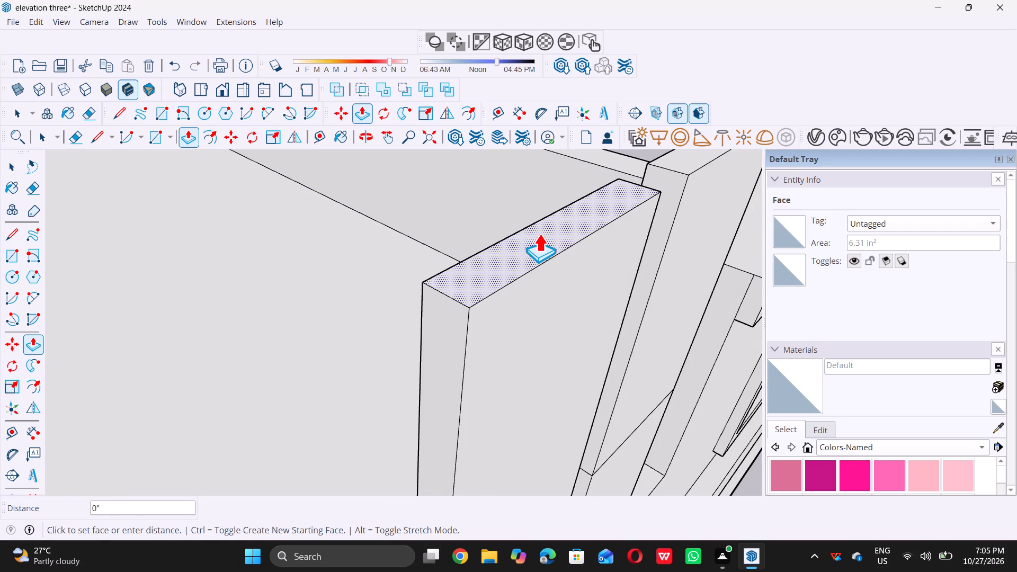
{"action": "scroll", "coordinate": [539, 234], "scroll_direction": "down", "scroll_amount": 10}
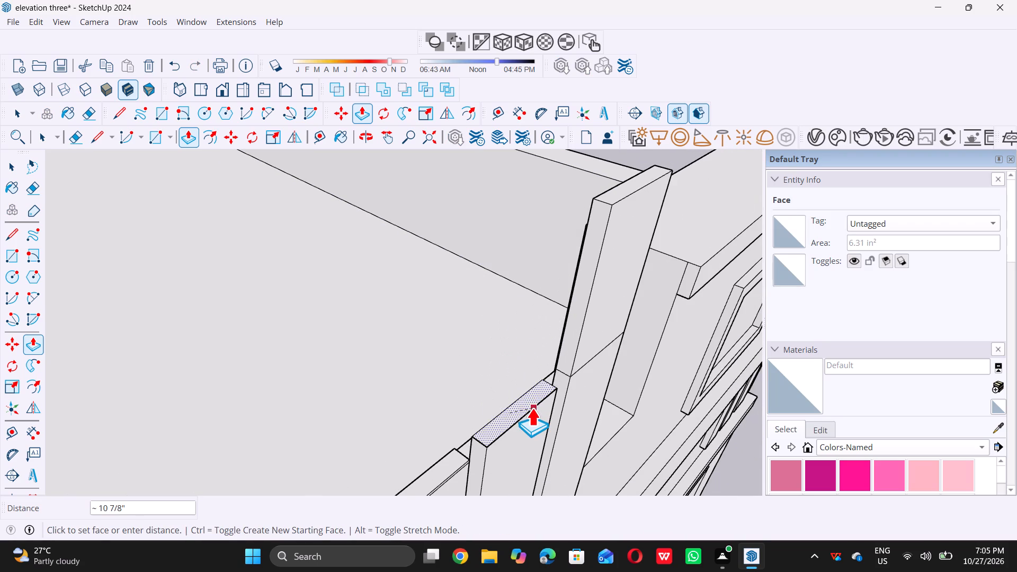
{"action": "left_click", "coordinate": [532, 408]}
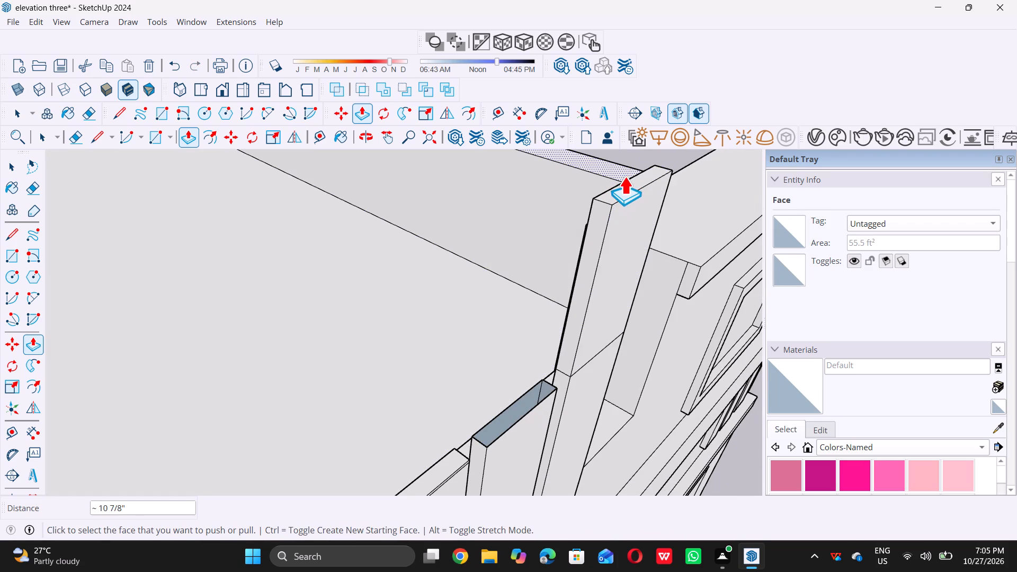
Lower the top face of the rightmost vertical strip by repeating the last Push/Pull distance of about 10 7/8".
{"action": "scroll", "coordinate": [625, 177], "scroll_direction": "up", "scroll_amount": 5}
{"action": "scroll", "coordinate": [594, 189], "scroll_direction": "down", "scroll_amount": 3}
{"action": "double_click", "coordinate": [606, 204]}
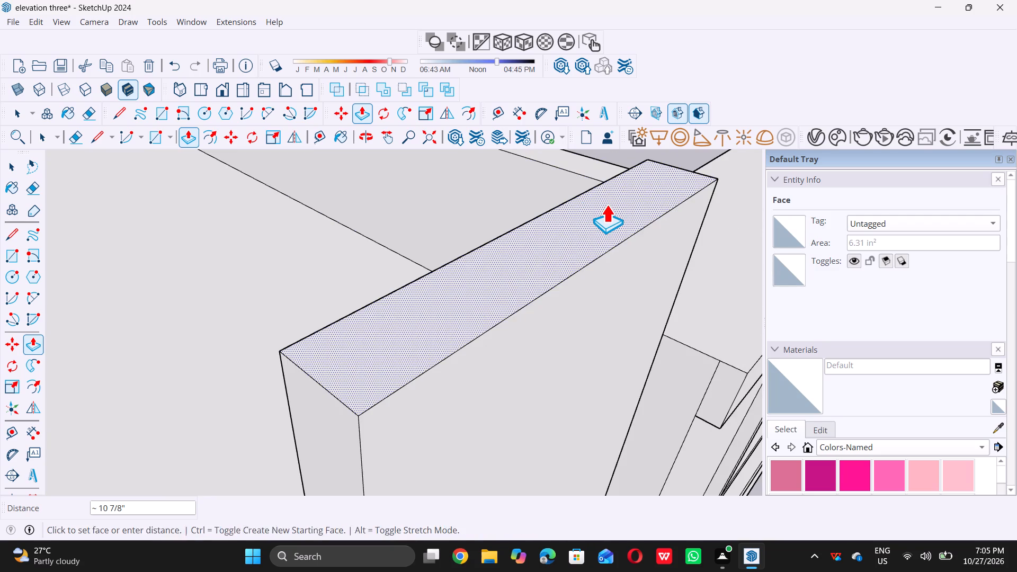
Examine the shortened tops of the three vertical strips against the surrounding parapet from several angles.
{"action": "scroll", "coordinate": [606, 205], "scroll_direction": "down", "scroll_amount": 10}
{"action": "scroll", "coordinate": [594, 256], "scroll_direction": "down", "scroll_amount": 1}
{"action": "scroll", "coordinate": [597, 260], "scroll_direction": "up", "scroll_amount": 5}
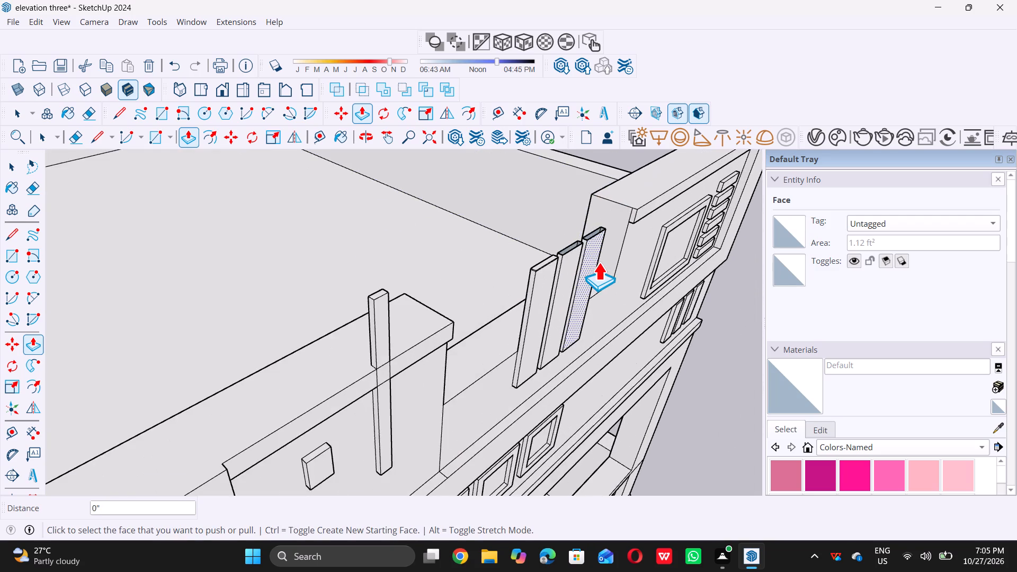
{"action": "scroll", "coordinate": [599, 262], "scroll_direction": "up", "scroll_amount": 6}
{"action": "scroll", "coordinate": [543, 232], "scroll_direction": "down", "scroll_amount": 10}
{"action": "middle_click_drag", "start_coordinate": [552, 268], "coordinate": [482, 196]}
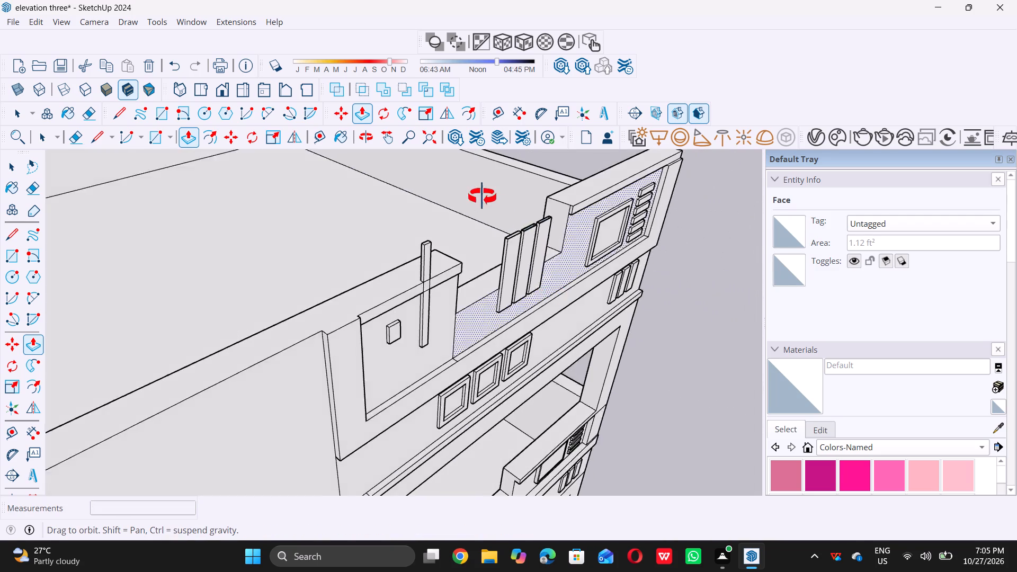
{"action": "middle_click_drag", "start_coordinate": [482, 196], "coordinate": [524, 260]}
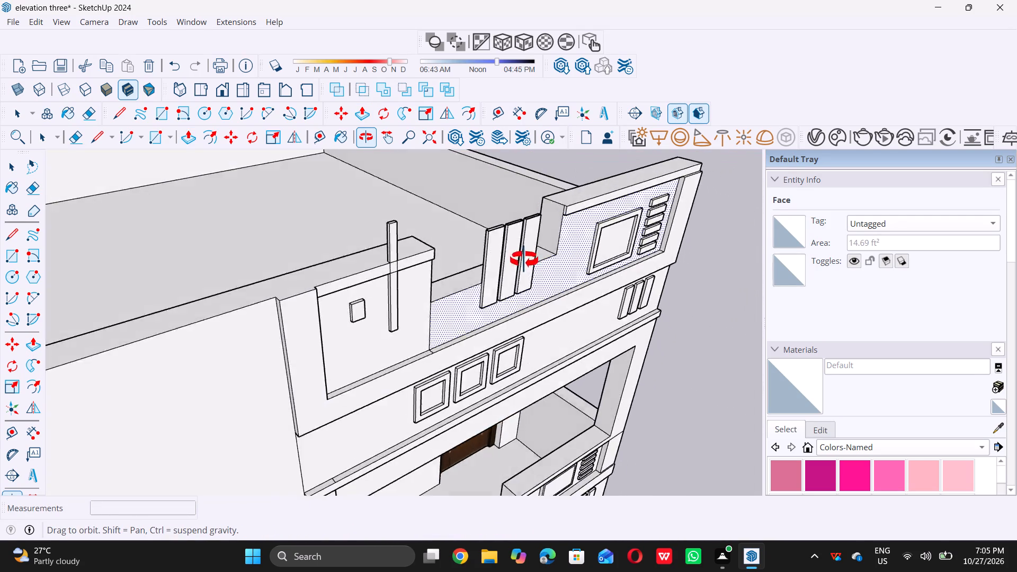
{"action": "middle_click_drag", "start_coordinate": [524, 260], "coordinate": [534, 281]}
{"action": "scroll", "coordinate": [533, 253], "scroll_direction": "up", "scroll_amount": 15}
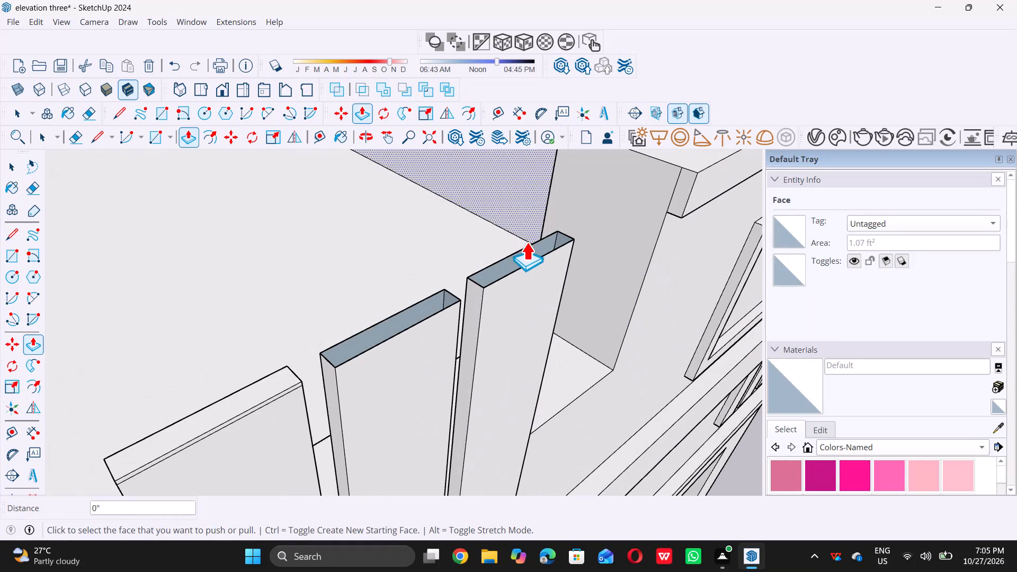
{"action": "scroll", "coordinate": [526, 246], "scroll_direction": "down", "scroll_amount": 6}
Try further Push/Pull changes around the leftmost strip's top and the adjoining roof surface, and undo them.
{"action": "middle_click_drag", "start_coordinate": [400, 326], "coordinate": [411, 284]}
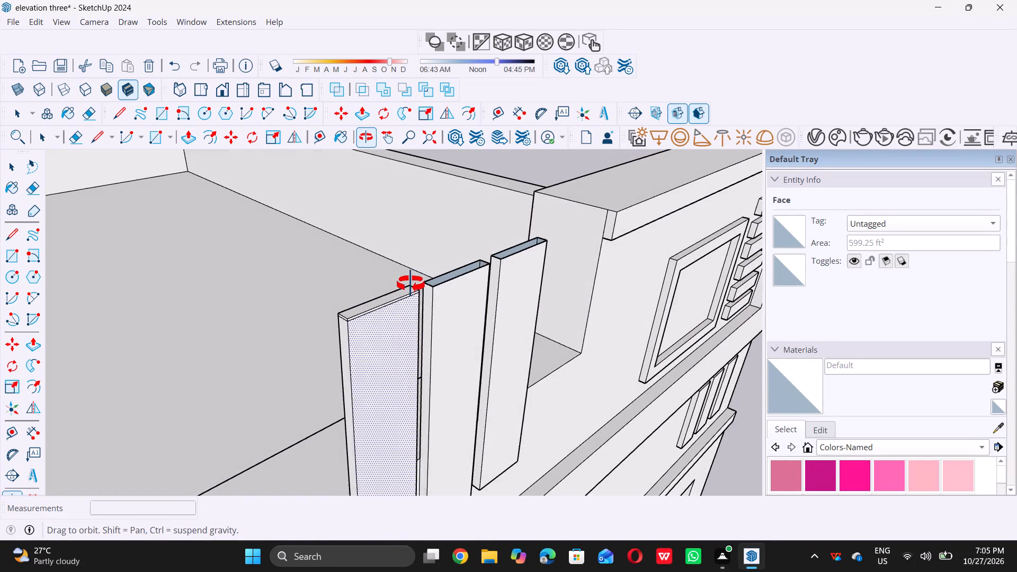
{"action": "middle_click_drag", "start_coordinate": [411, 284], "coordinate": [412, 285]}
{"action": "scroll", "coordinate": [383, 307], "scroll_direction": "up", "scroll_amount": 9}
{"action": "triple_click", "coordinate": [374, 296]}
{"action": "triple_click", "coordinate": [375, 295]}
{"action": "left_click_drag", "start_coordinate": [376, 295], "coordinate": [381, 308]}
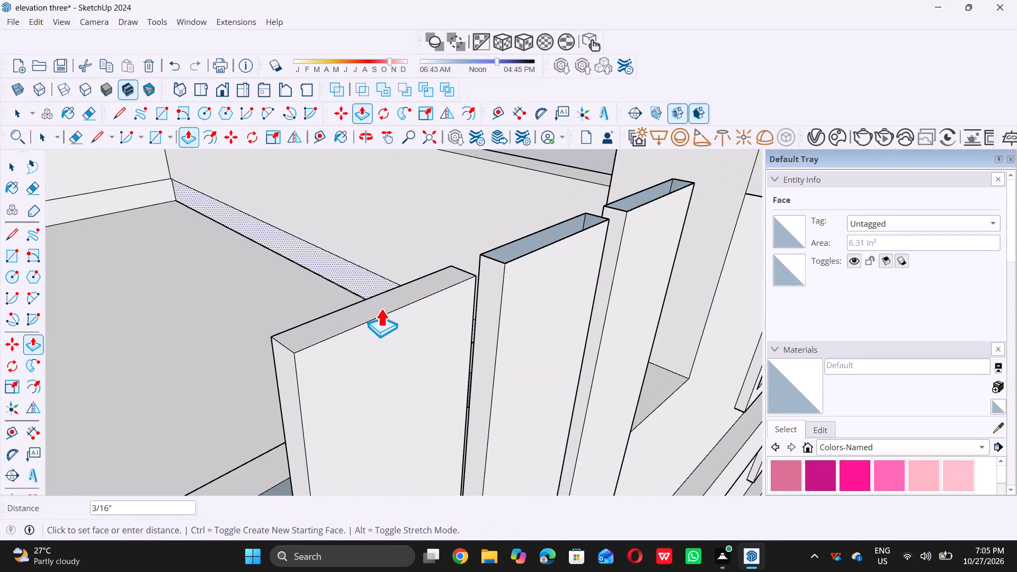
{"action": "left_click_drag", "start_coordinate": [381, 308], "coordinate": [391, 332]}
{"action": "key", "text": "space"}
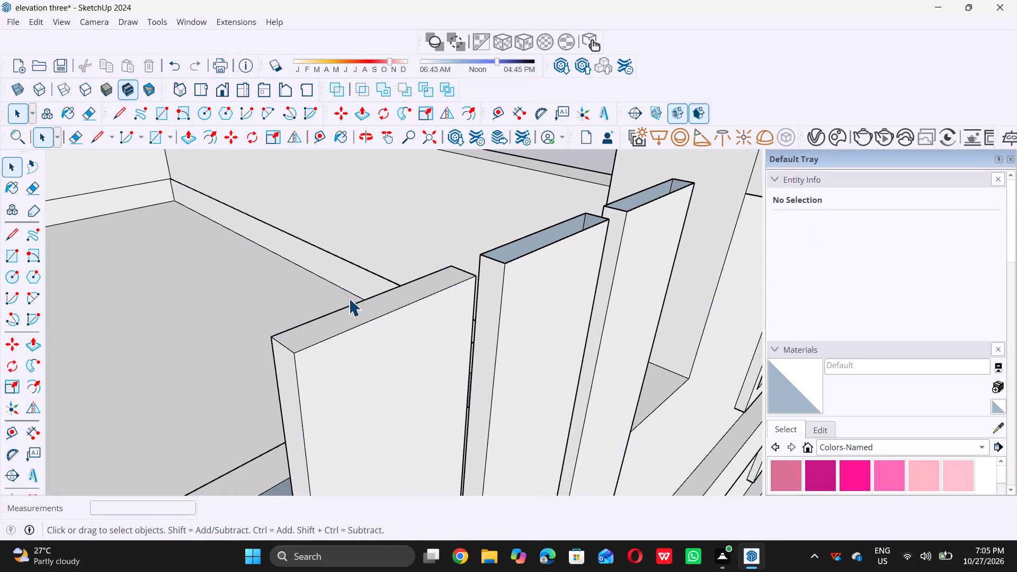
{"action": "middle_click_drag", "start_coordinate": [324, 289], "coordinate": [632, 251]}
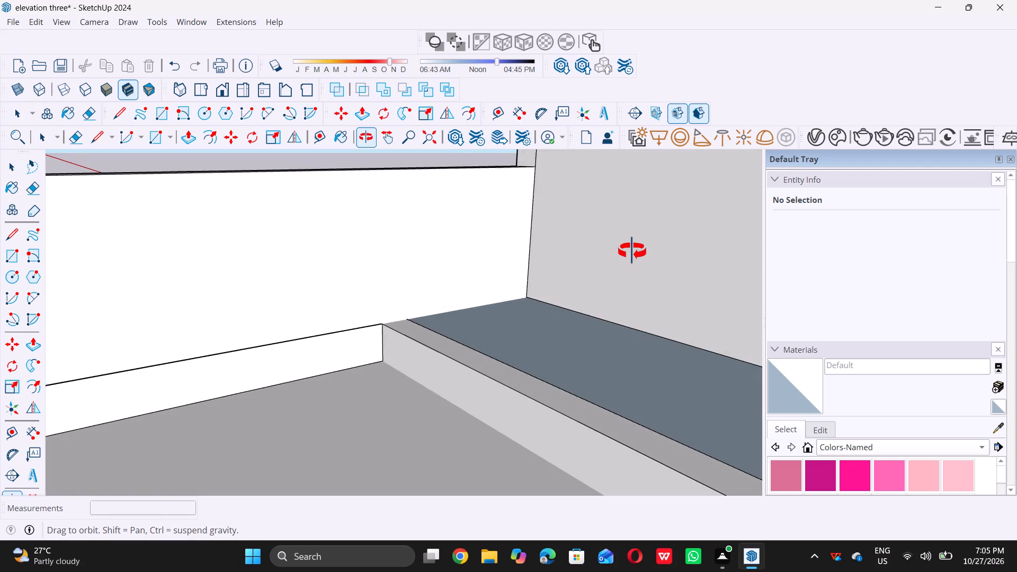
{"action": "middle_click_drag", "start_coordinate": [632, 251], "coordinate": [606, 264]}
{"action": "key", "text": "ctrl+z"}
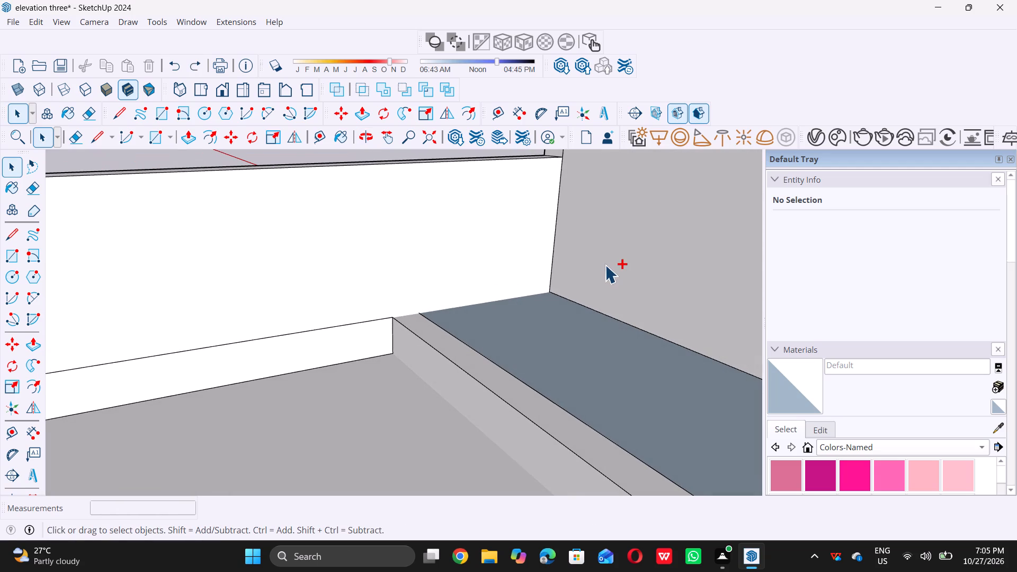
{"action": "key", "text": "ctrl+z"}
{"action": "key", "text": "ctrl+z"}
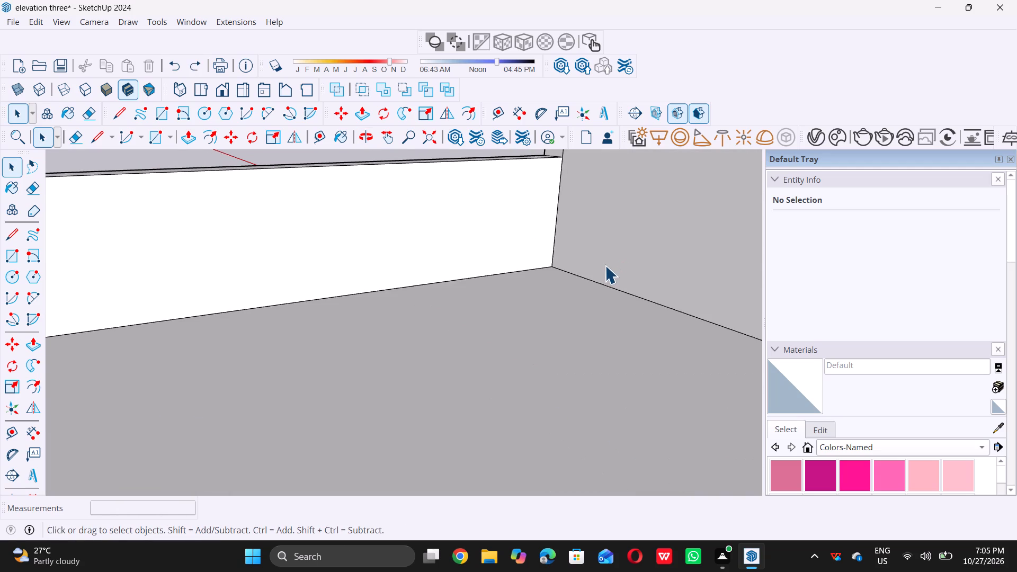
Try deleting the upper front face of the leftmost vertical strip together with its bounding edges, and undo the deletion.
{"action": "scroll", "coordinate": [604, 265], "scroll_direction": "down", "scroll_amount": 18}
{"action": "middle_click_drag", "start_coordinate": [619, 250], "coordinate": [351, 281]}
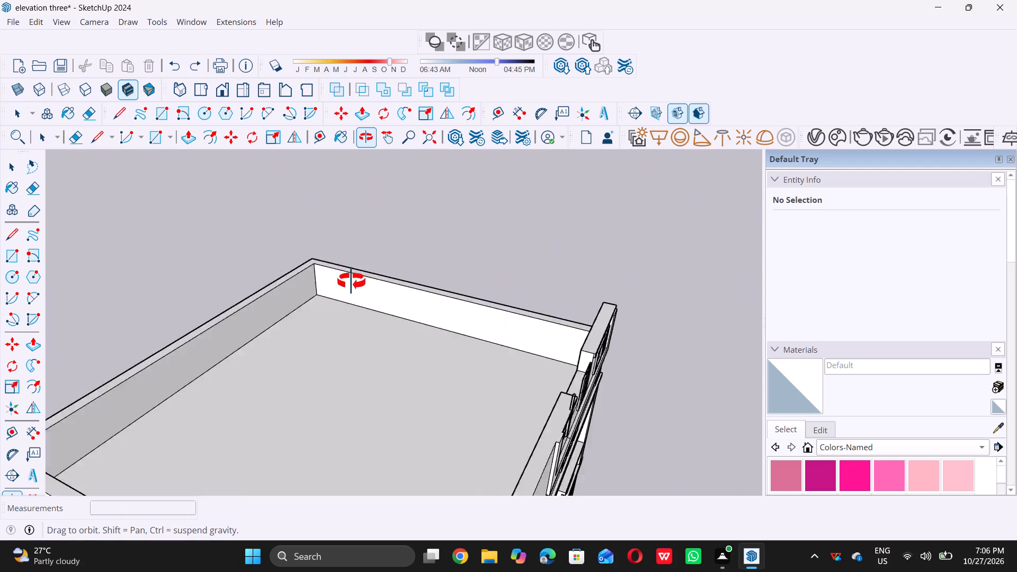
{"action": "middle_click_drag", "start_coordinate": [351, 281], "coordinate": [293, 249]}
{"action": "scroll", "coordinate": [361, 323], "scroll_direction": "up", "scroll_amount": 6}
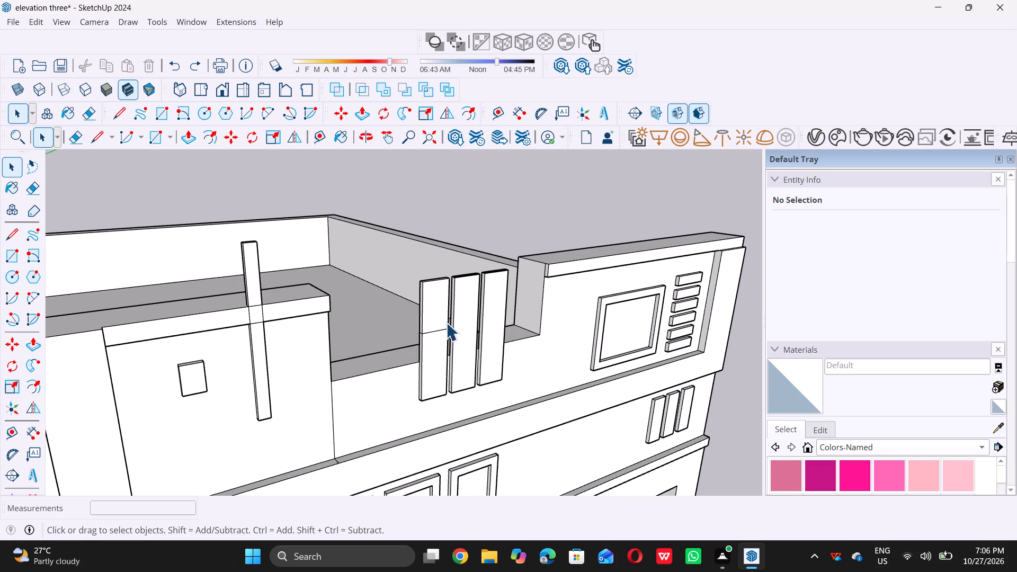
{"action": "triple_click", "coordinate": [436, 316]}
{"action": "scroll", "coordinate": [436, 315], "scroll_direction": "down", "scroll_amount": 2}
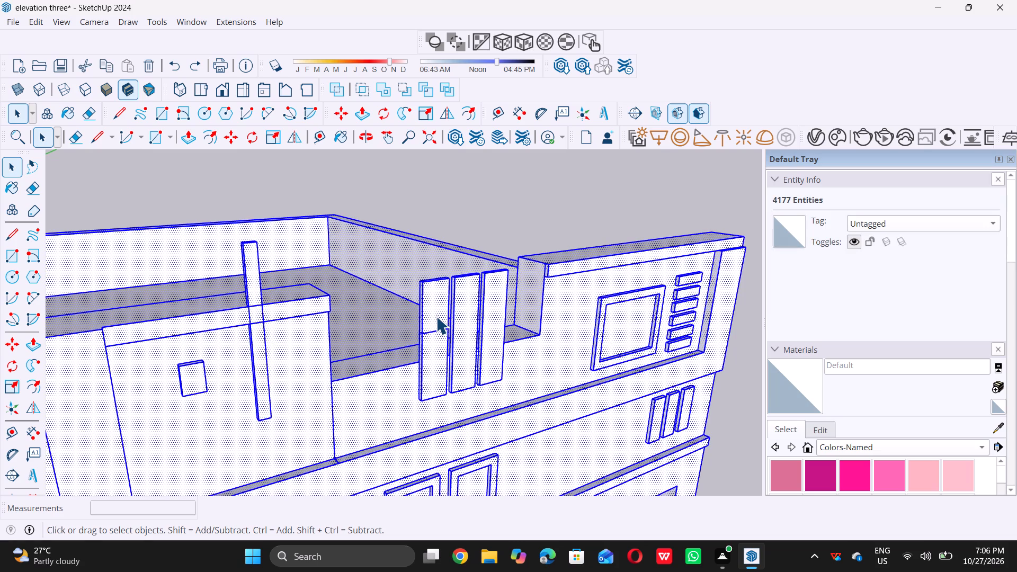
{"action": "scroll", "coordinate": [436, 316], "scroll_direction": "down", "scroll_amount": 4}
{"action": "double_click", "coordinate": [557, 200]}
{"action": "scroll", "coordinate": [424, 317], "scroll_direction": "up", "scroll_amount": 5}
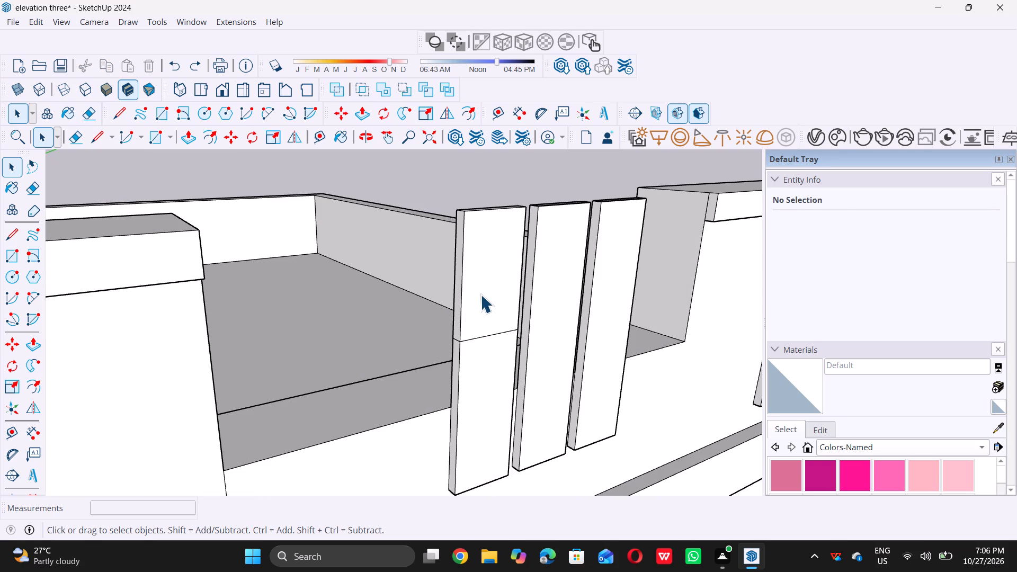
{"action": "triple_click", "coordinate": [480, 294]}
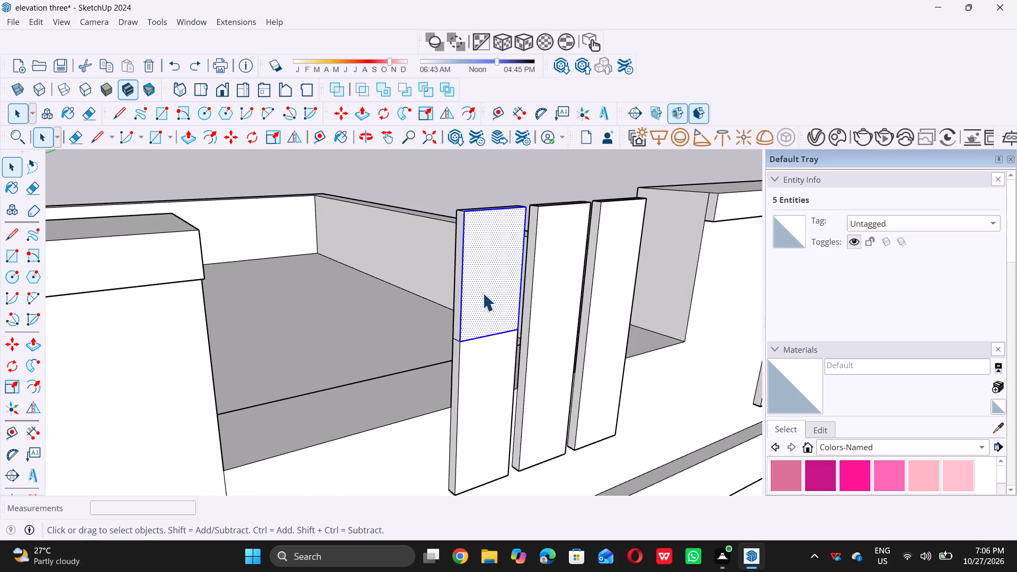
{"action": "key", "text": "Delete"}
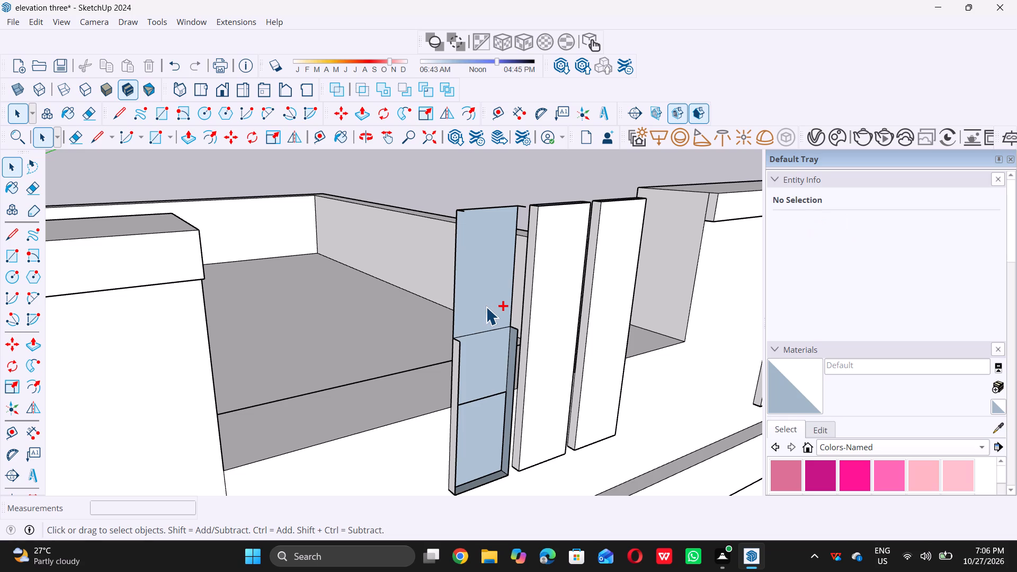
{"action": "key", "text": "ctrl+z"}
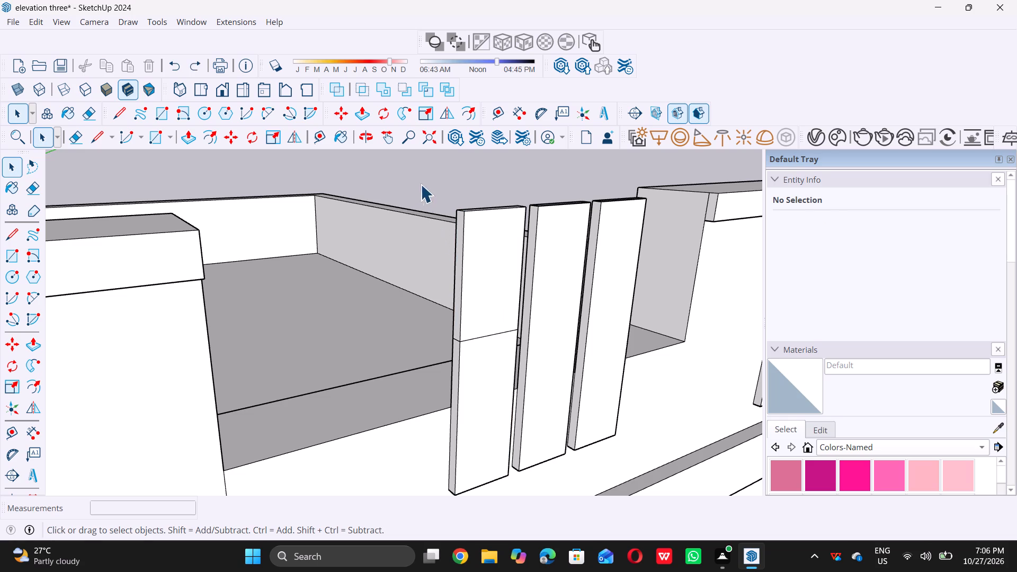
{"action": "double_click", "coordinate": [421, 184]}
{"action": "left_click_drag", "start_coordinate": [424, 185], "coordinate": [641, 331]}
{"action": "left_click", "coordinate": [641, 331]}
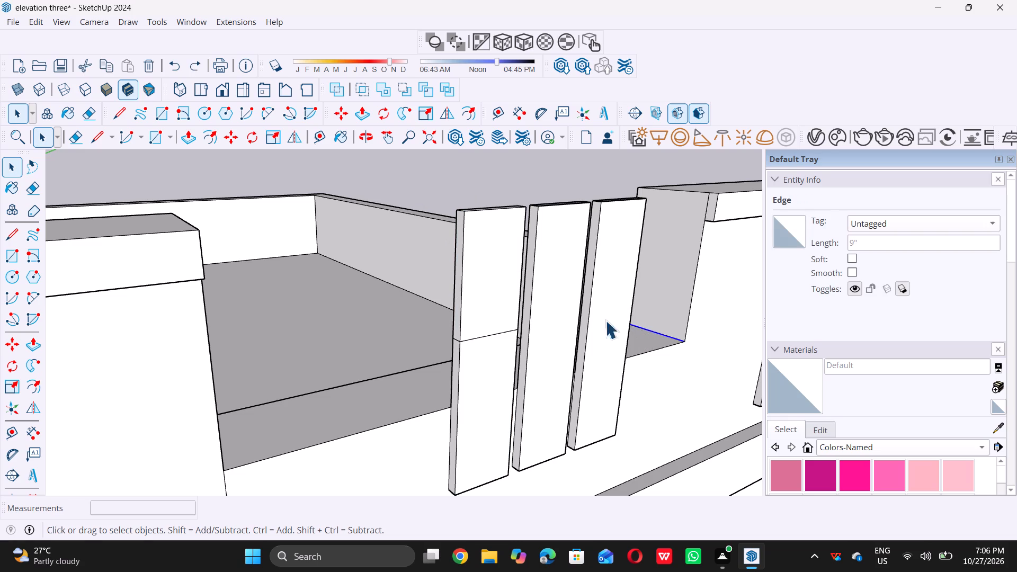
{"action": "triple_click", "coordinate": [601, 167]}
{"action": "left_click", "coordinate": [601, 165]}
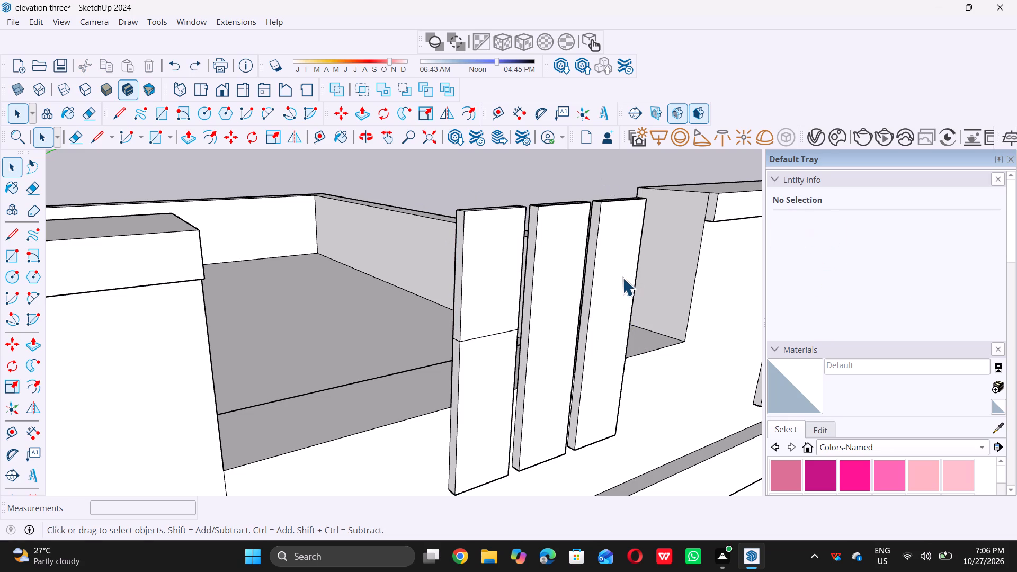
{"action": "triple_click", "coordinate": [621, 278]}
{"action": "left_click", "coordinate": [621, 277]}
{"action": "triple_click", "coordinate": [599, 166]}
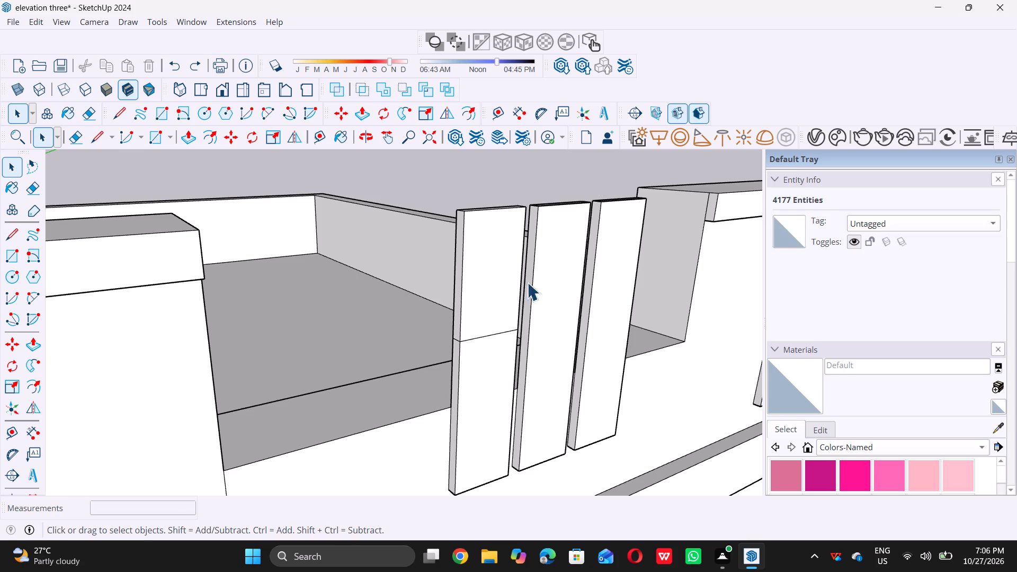
Delete the front and back faces of the leftmost strip's upper section, keeping their bounding edges.
{"action": "scroll", "coordinate": [478, 298], "scroll_direction": "up", "scroll_amount": 2}
{"action": "left_click", "coordinate": [479, 297]}
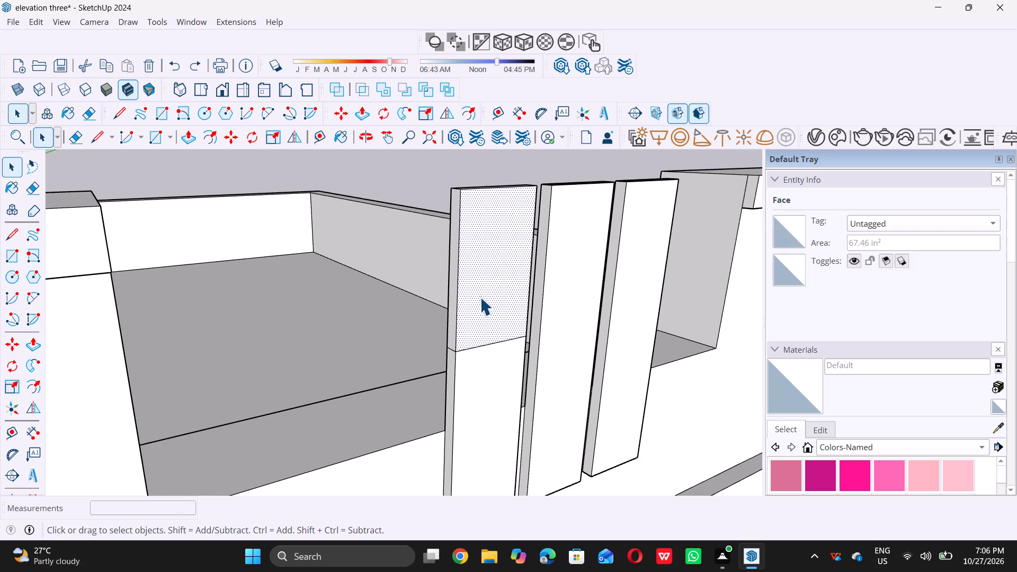
{"action": "key", "text": "Delete"}
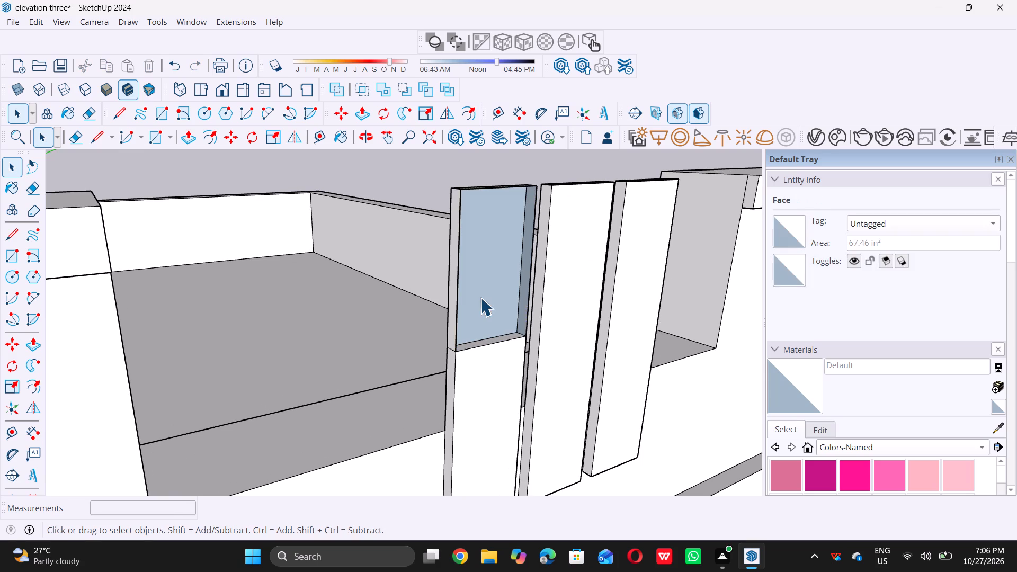
{"action": "triple_click", "coordinate": [489, 291]}
{"action": "left_click", "coordinate": [489, 291]}
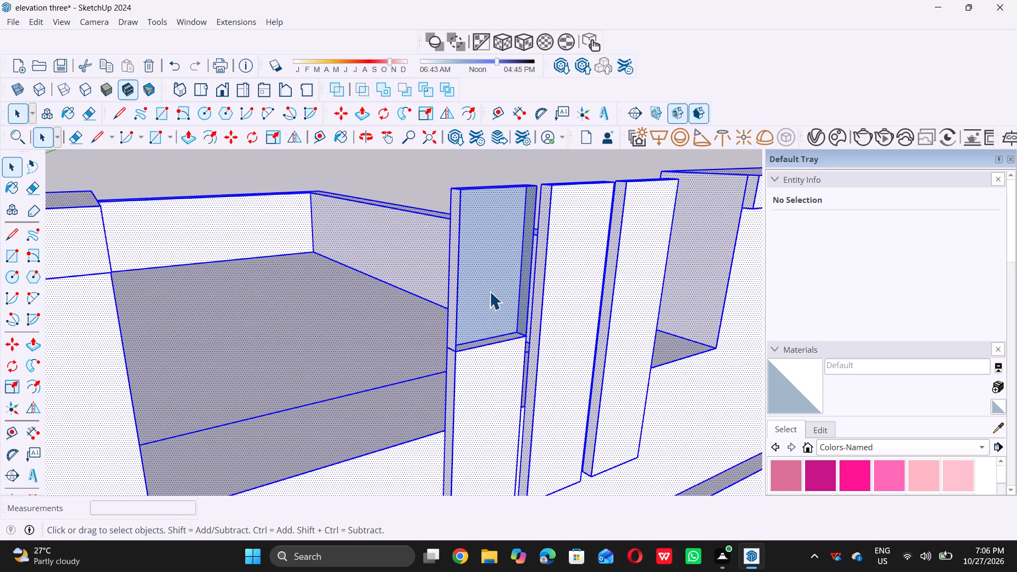
{"action": "triple_click", "coordinate": [625, 159]}
{"action": "double_click", "coordinate": [626, 159]}
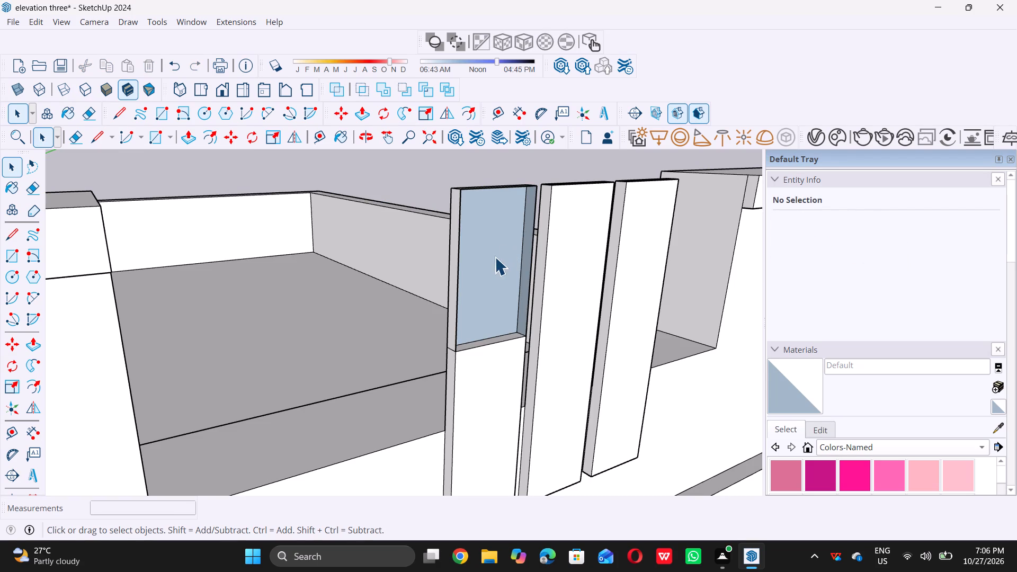
{"action": "left_click", "coordinate": [495, 257]}
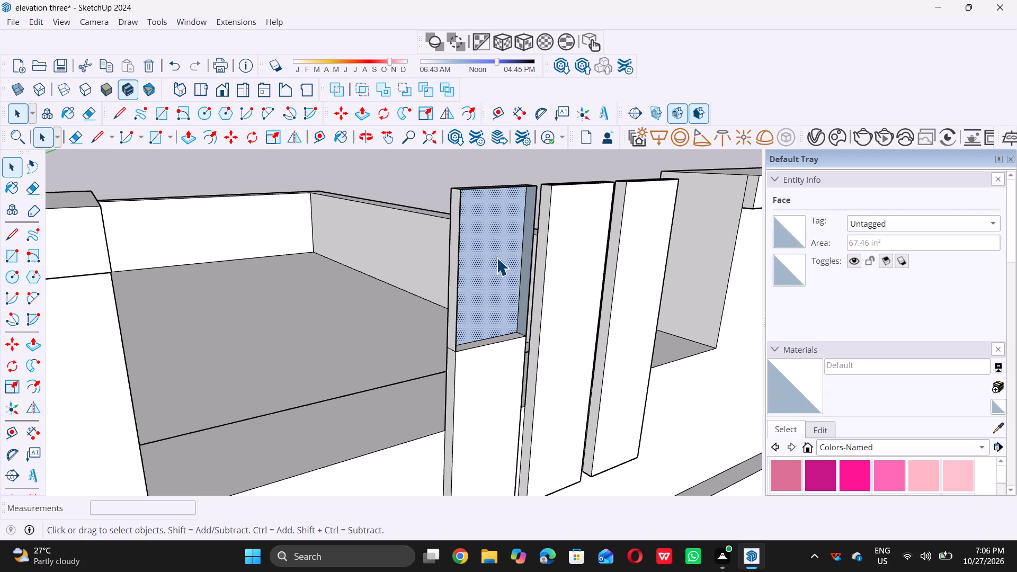
{"action": "key", "text": "Delete"}
Delete the inner side face beside the middle strip in the leftmost strip's opened upper section.
{"action": "middle_click_drag", "start_coordinate": [454, 311], "coordinate": [497, 344]}
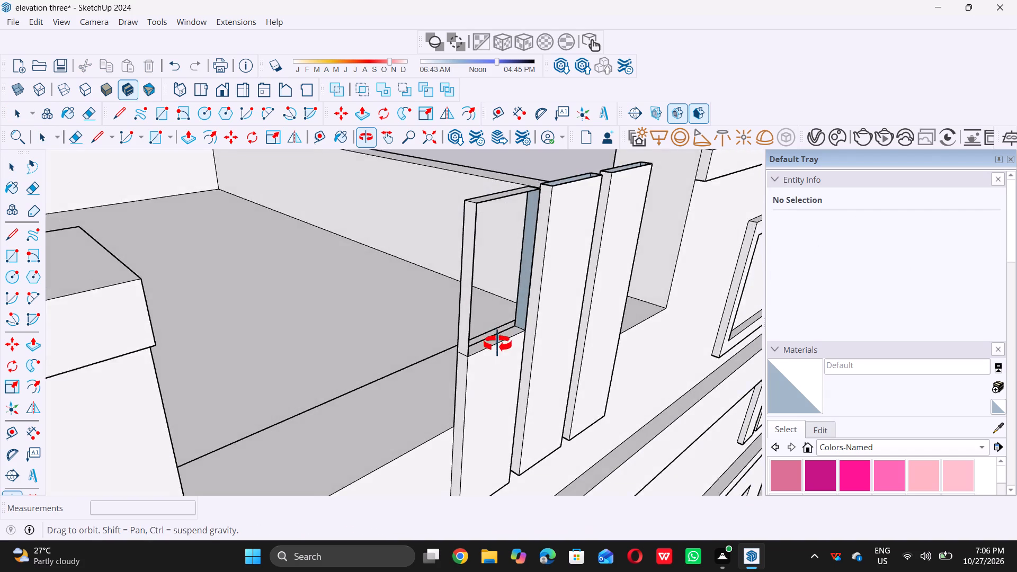
{"action": "middle_click_drag", "start_coordinate": [497, 344], "coordinate": [523, 356]}
{"action": "scroll", "coordinate": [527, 312], "scroll_direction": "up", "scroll_amount": 5}
{"action": "triple_click", "coordinate": [514, 292]}
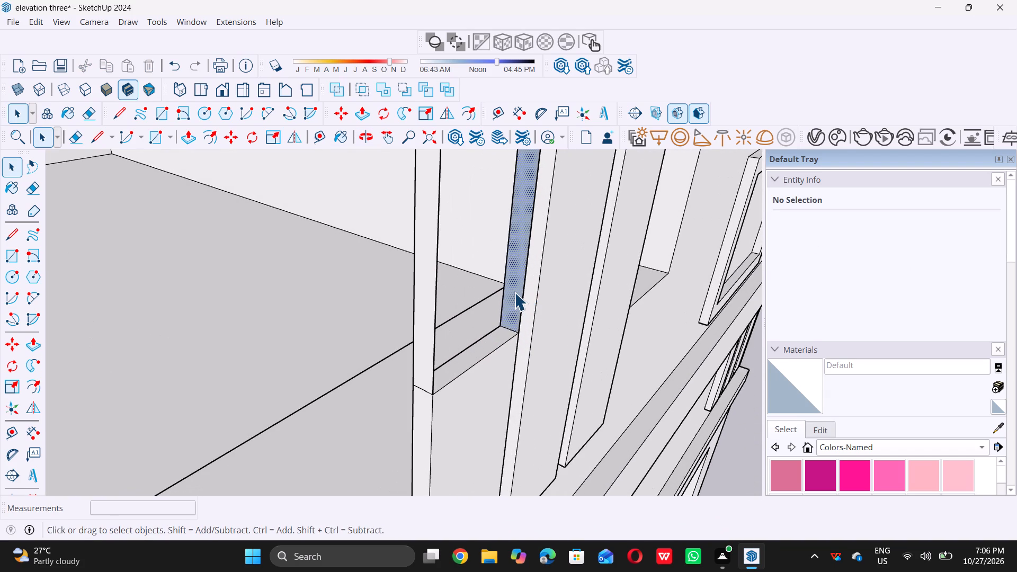
{"action": "scroll", "coordinate": [512, 302], "scroll_direction": "down", "scroll_amount": 13}
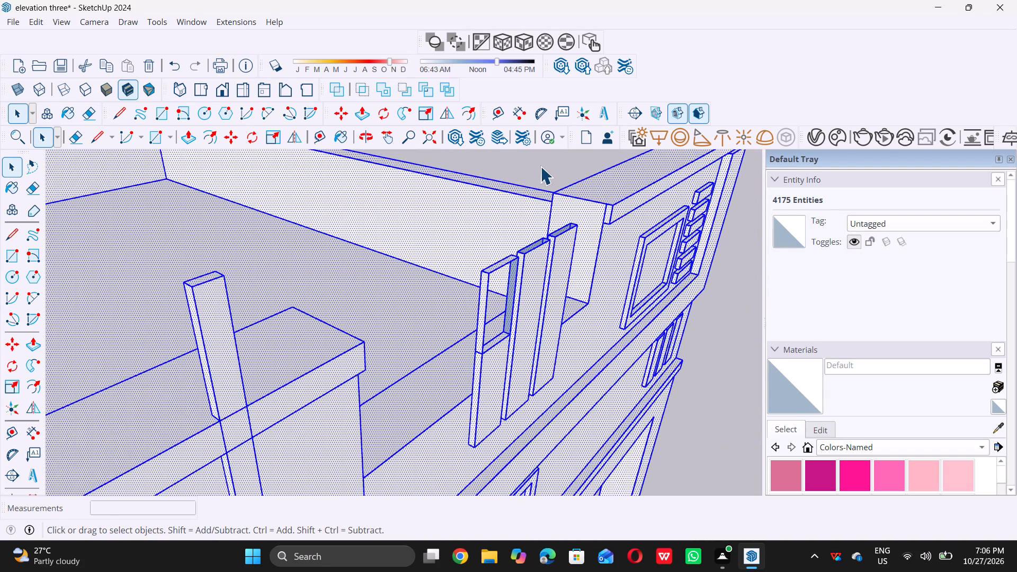
{"action": "triple_click", "coordinate": [547, 167]}
{"action": "scroll", "coordinate": [522, 285], "scroll_direction": "up", "scroll_amount": 7}
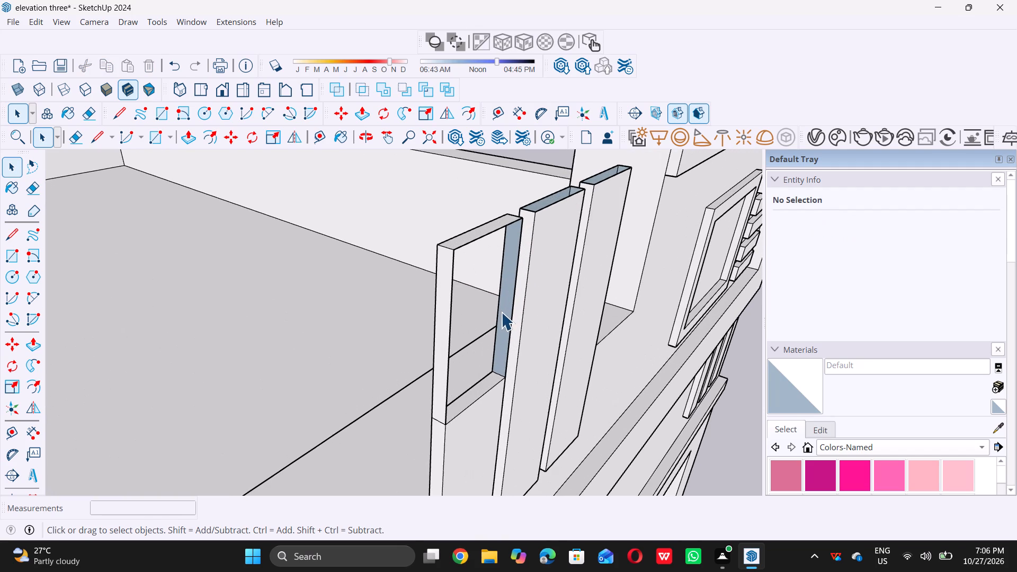
{"action": "left_click", "coordinate": [506, 316]}
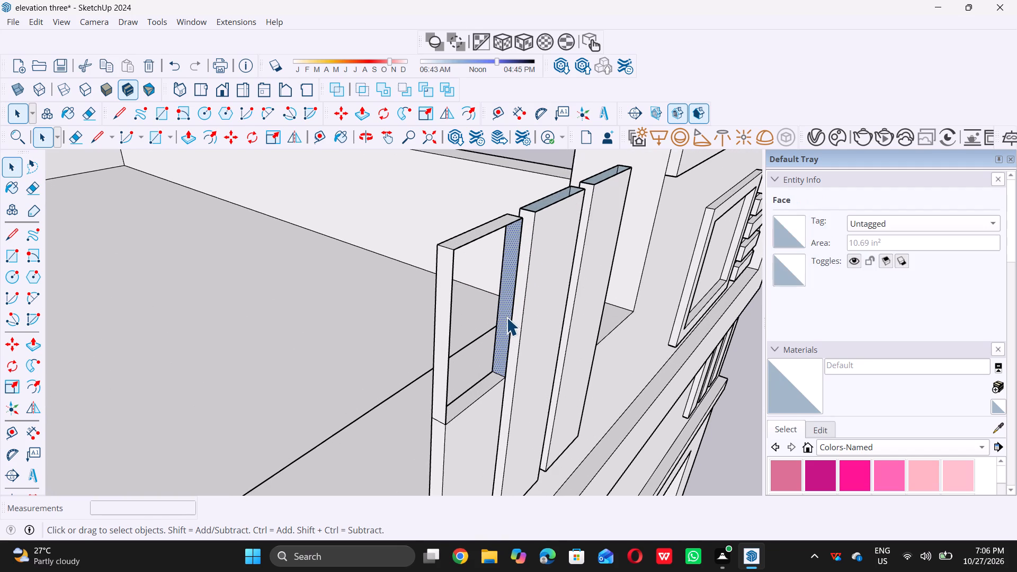
{"action": "key", "text": "Delete"}
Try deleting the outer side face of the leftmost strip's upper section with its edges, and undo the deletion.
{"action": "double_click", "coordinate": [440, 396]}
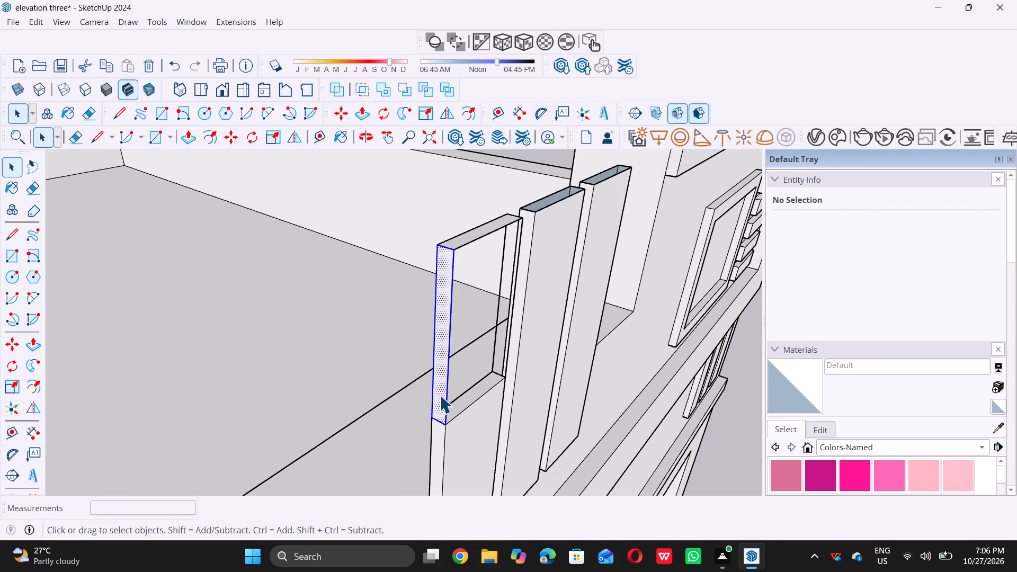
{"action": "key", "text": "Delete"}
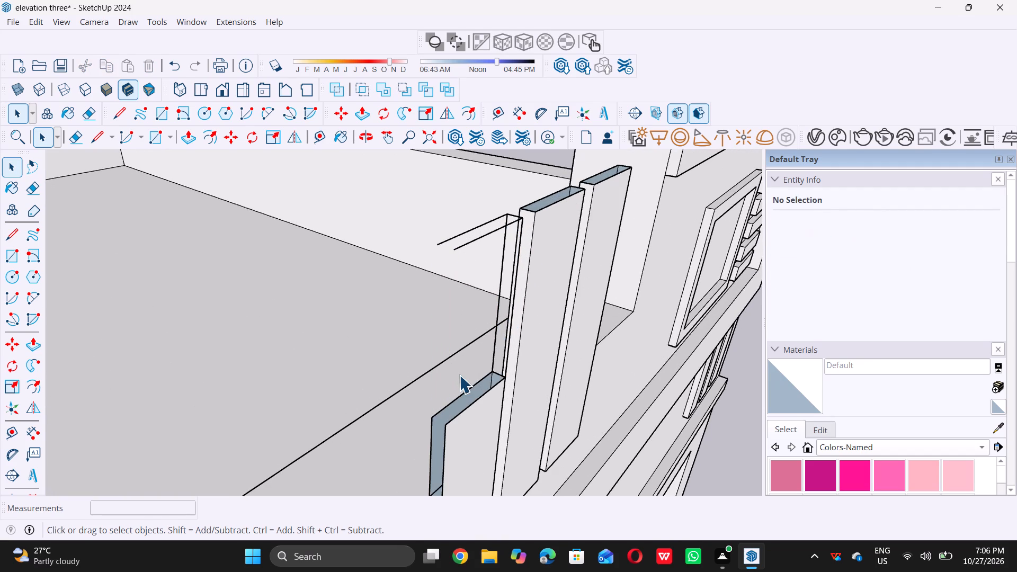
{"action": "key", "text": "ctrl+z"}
Erase the vertical edges on both sides of the leftmost strip's upper section down to its dividing line.
{"action": "middle_click_drag", "start_coordinate": [464, 388], "coordinate": [295, 422]}
{"action": "scroll", "coordinate": [213, 400], "scroll_direction": "up", "scroll_amount": 5}
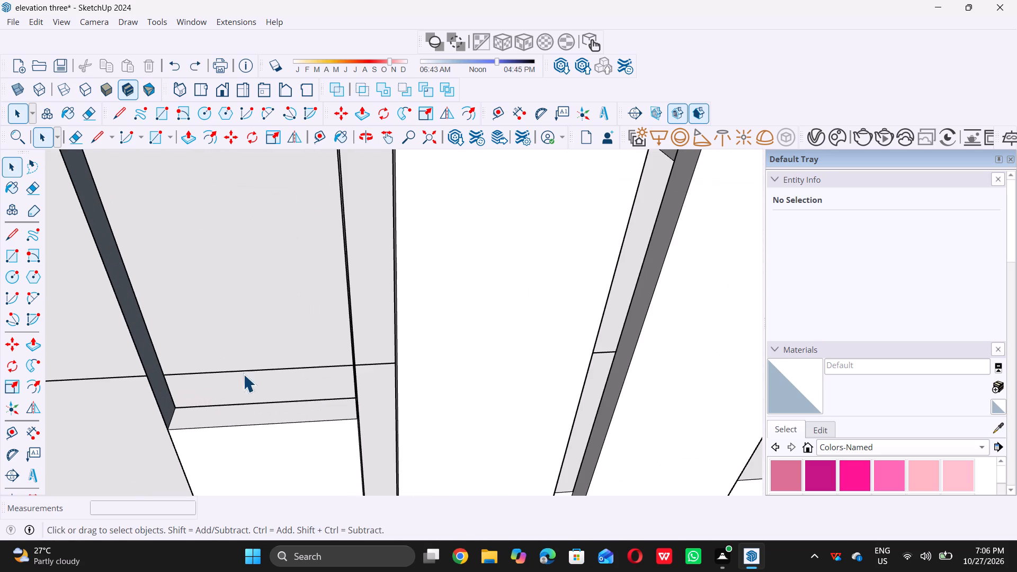
{"action": "key", "text": "e"}
{"action": "double_click", "coordinate": [154, 349]}
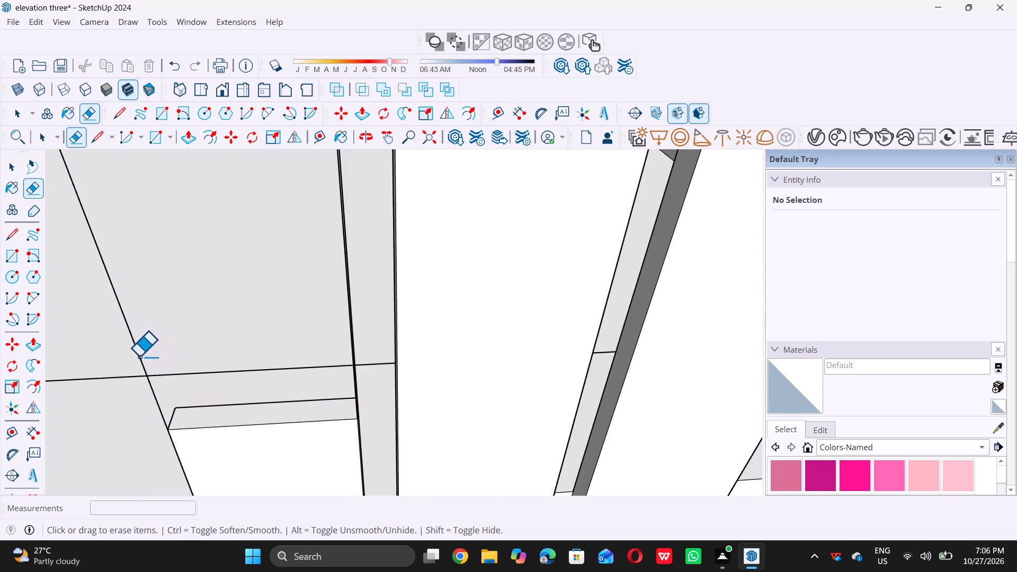
{"action": "double_click", "coordinate": [140, 354]}
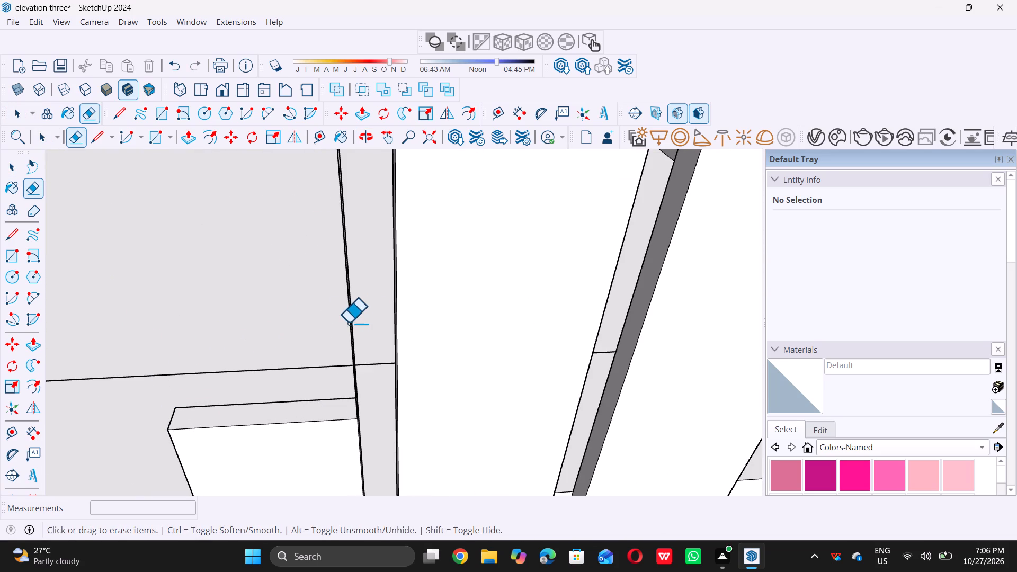
{"action": "left_click", "coordinate": [349, 323]}
{"action": "triple_click", "coordinate": [352, 313]}
Erase the leftover floating edges where the top of the leftmost strip used to be.
{"action": "scroll", "coordinate": [367, 321], "scroll_direction": "down", "scroll_amount": 10}
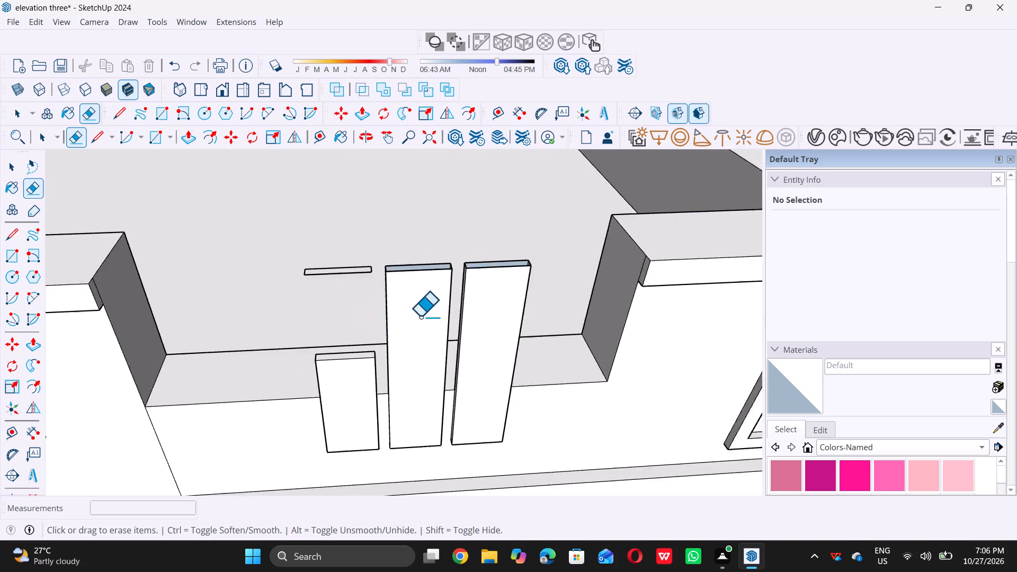
{"action": "scroll", "coordinate": [420, 316], "scroll_direction": "down", "scroll_amount": 2}
{"action": "scroll", "coordinate": [368, 288], "scroll_direction": "up", "scroll_amount": 1}
{"action": "triple_click", "coordinate": [359, 293]}
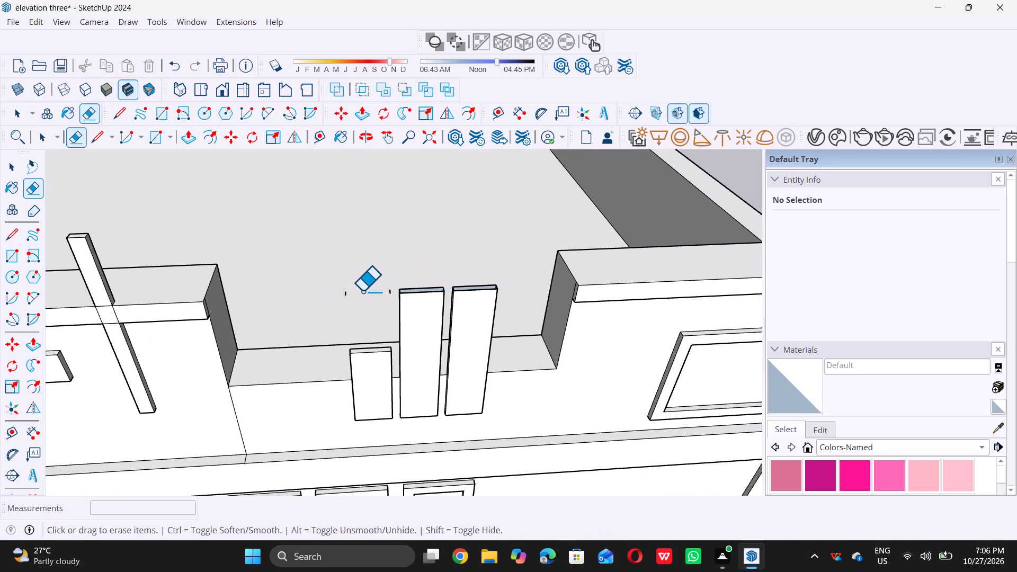
{"action": "left_click", "coordinate": [362, 291]}
{"action": "triple_click", "coordinate": [387, 288]}
{"action": "left_click", "coordinate": [388, 290]}
{"action": "double_click", "coordinate": [391, 292]}
{"action": "left_click_drag", "start_coordinate": [392, 292], "coordinate": [387, 292]}
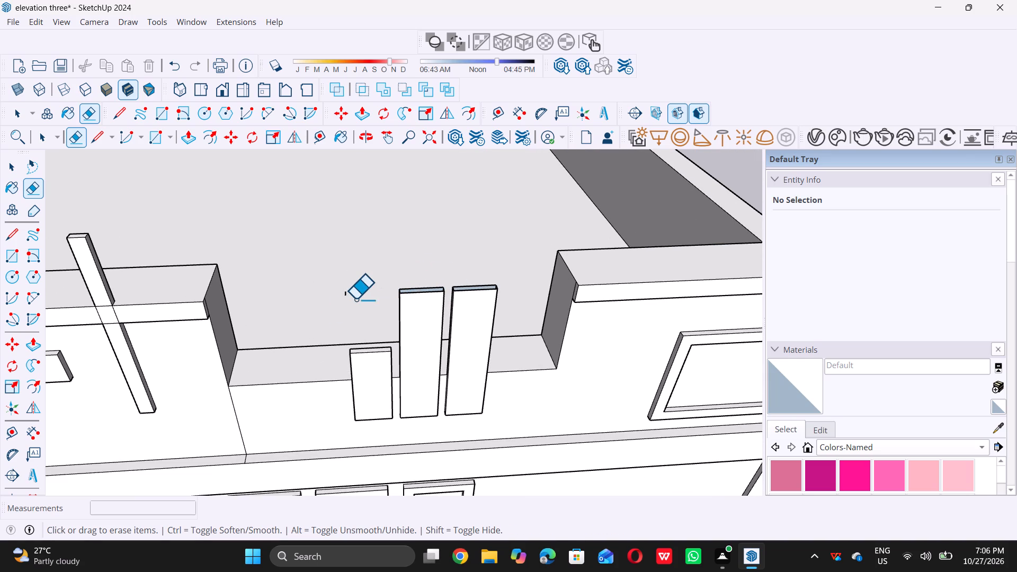
{"action": "triple_click", "coordinate": [342, 296]}
{"action": "left_click", "coordinate": [345, 294]}
Erase the top edges and the vertical edges beside the leftmost strip on the middle vertical strip.
{"action": "scroll", "coordinate": [325, 345], "scroll_direction": "up", "scroll_amount": 1}
{"action": "middle_click_drag", "start_coordinate": [325, 338], "coordinate": [371, 232]}
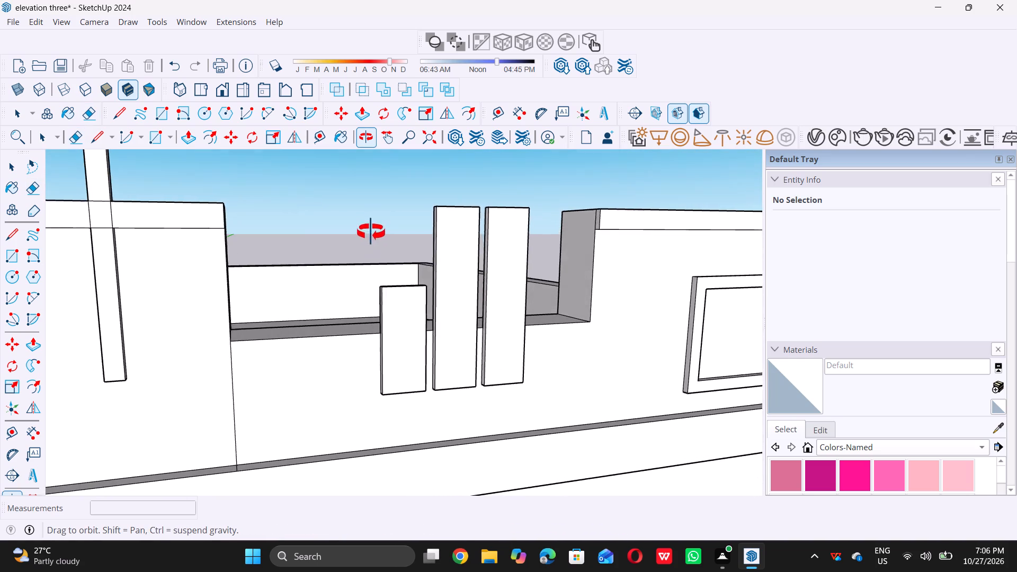
{"action": "middle_click_drag", "start_coordinate": [371, 232], "coordinate": [370, 233]}
{"action": "middle_click_drag", "start_coordinate": [372, 236], "coordinate": [484, 244]}
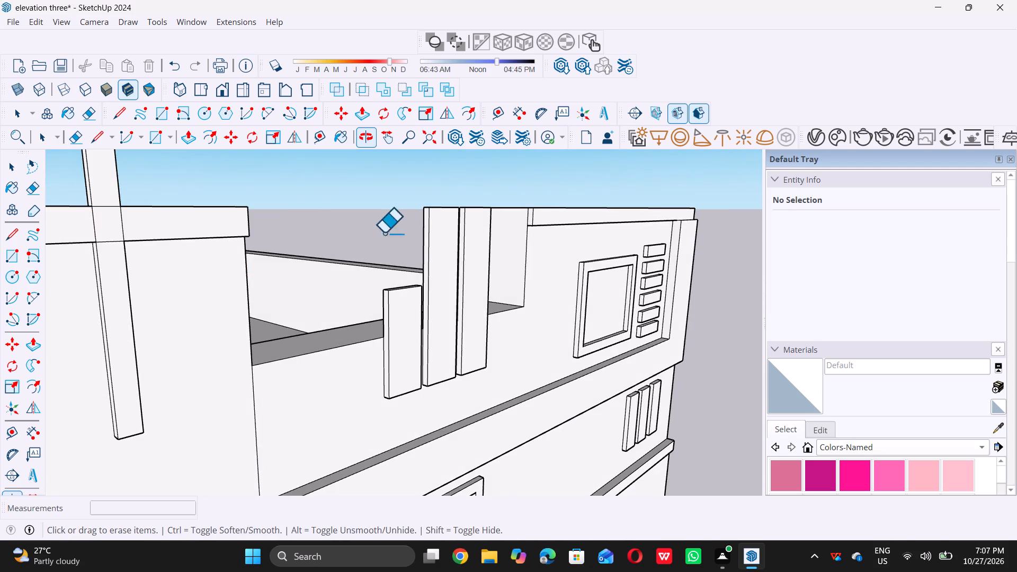
{"action": "scroll", "coordinate": [416, 213], "scroll_direction": "up", "scroll_amount": 5}
{"action": "scroll", "coordinate": [411, 219], "scroll_direction": "down", "scroll_amount": 5}
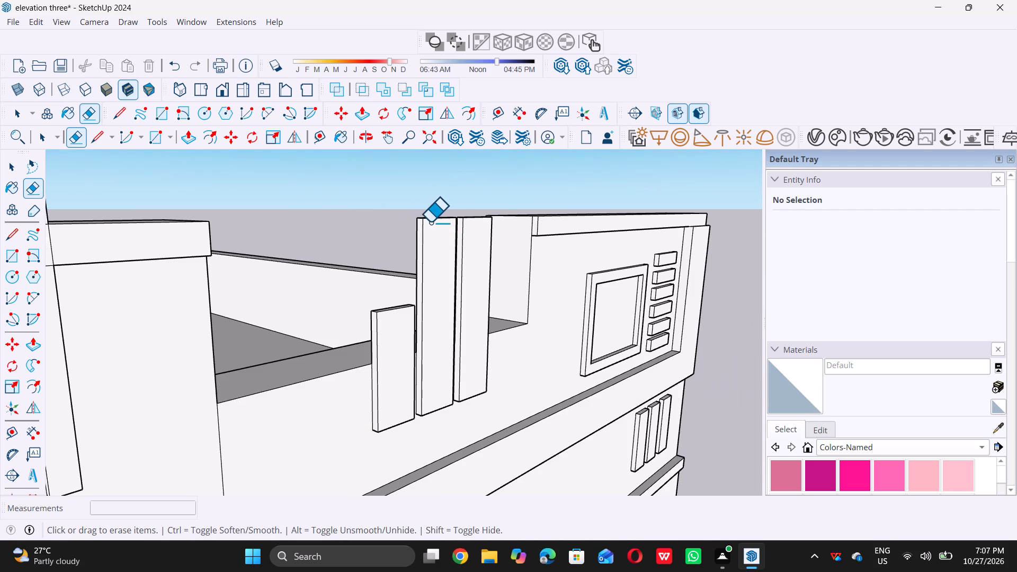
{"action": "left_click", "coordinate": [430, 217]}
{"action": "triple_click", "coordinate": [427, 219]}
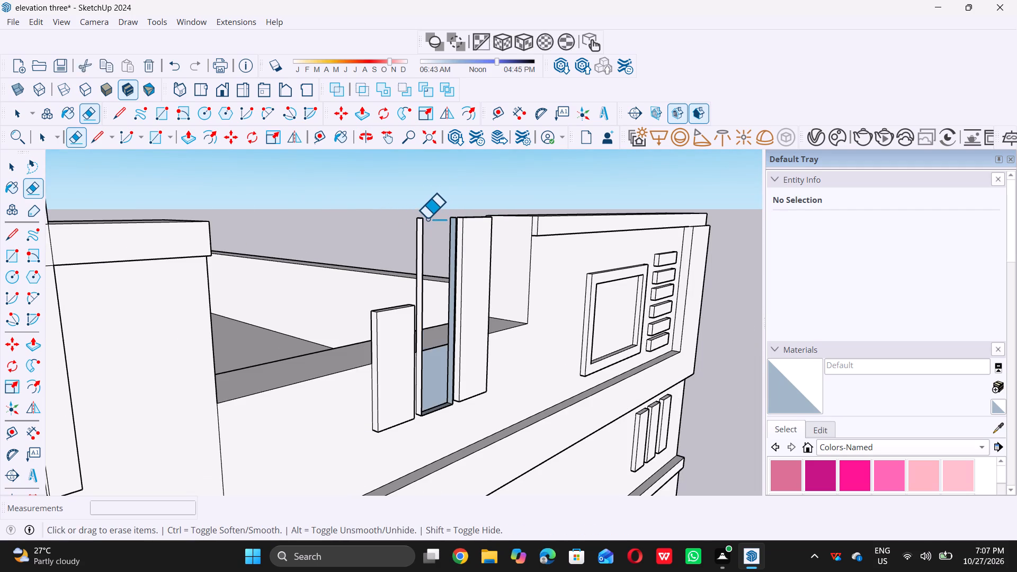
{"action": "triple_click", "coordinate": [416, 229]}
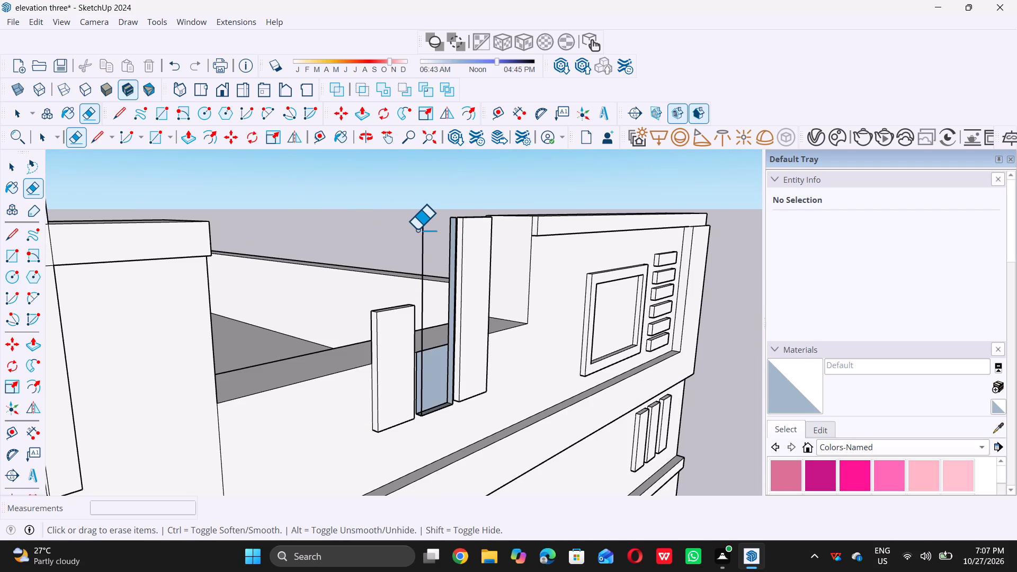
{"action": "double_click", "coordinate": [416, 229]}
{"action": "triple_click", "coordinate": [421, 230]}
{"action": "left_click", "coordinate": [422, 231]}
{"action": "left_click", "coordinate": [427, 217]}
{"action": "triple_click", "coordinate": [423, 217]}
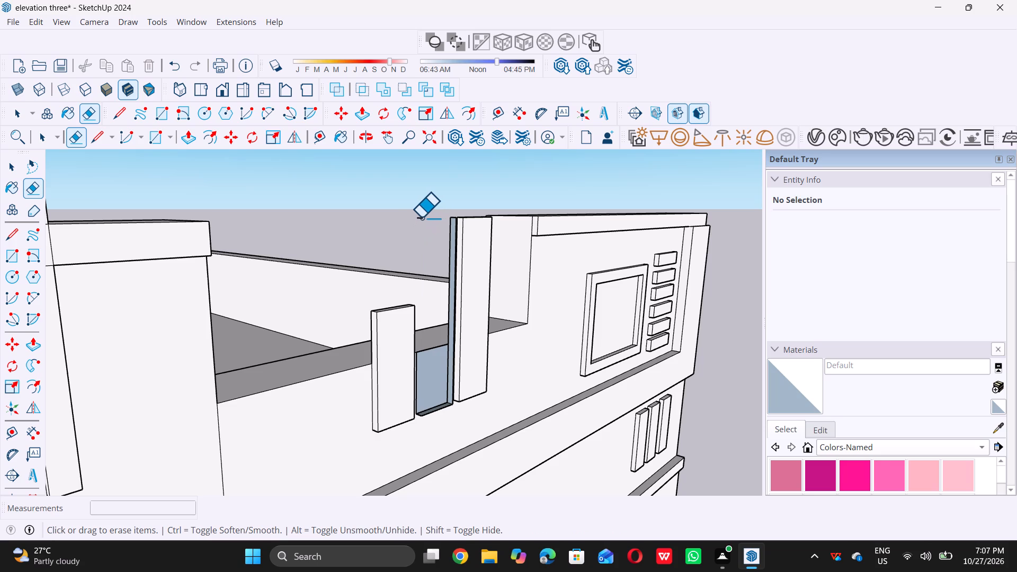
{"action": "left_click_drag", "start_coordinate": [420, 218], "coordinate": [426, 221]}
{"action": "left_click_drag", "start_coordinate": [428, 222], "coordinate": [435, 226]}
{"action": "left_click", "coordinate": [436, 226]}
Erase the edges bounding the left side face and front face of the rightmost vertical strip on the upper parapet.
{"action": "left_click", "coordinate": [453, 226]}
{"action": "left_click", "coordinate": [458, 227]}
{"action": "triple_click", "coordinate": [471, 233]}
{"action": "left_click", "coordinate": [472, 233]}
{"action": "triple_click", "coordinate": [483, 232]}
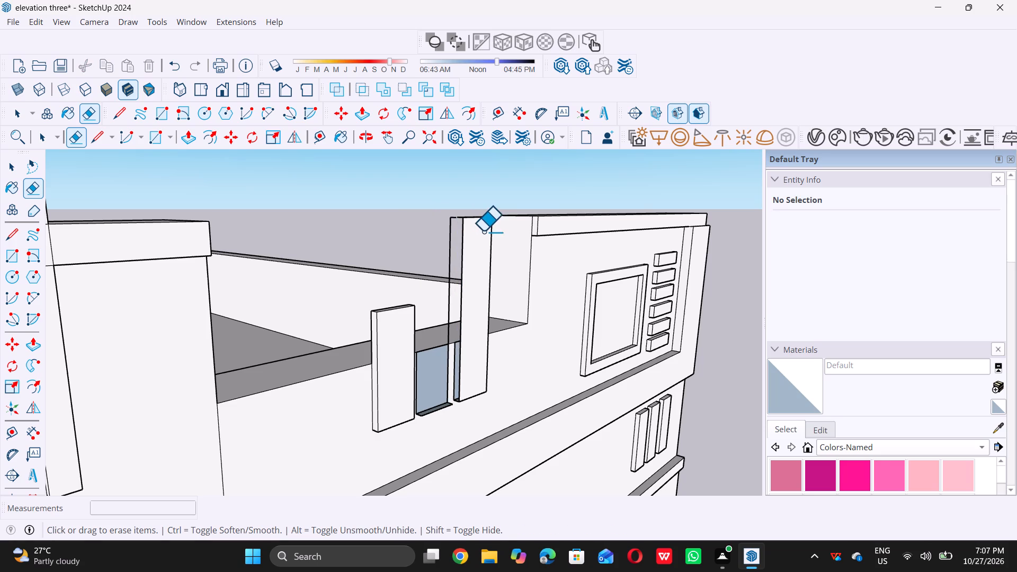
{"action": "double_click", "coordinate": [485, 231]}
{"action": "double_click", "coordinate": [487, 236]}
{"action": "scroll", "coordinate": [486, 237], "scroll_direction": "up", "scroll_amount": 4}
{"action": "left_click", "coordinate": [484, 235]}
{"action": "double_click", "coordinate": [492, 221]}
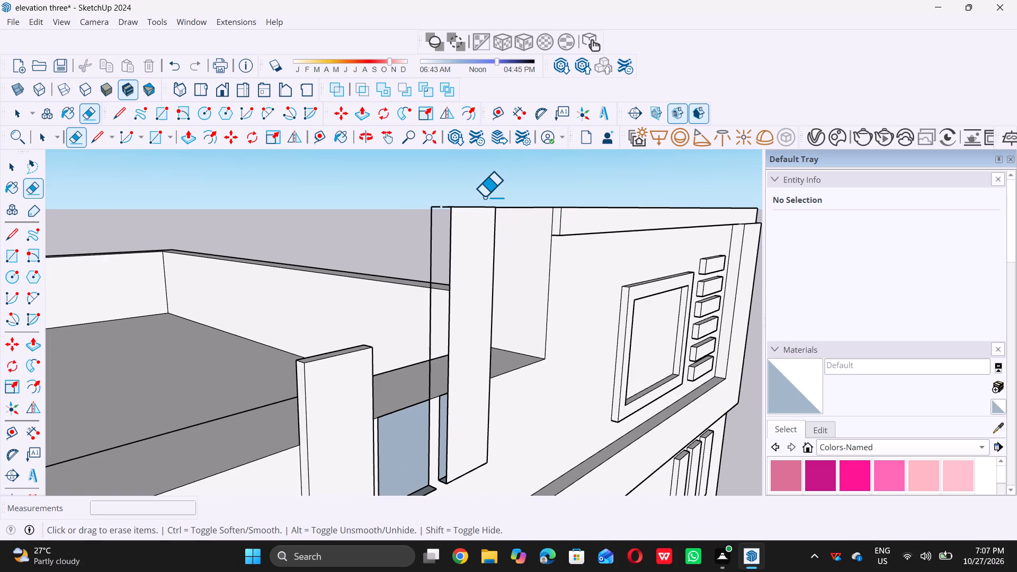
{"action": "left_click", "coordinate": [485, 204]}
{"action": "triple_click", "coordinate": [480, 209]}
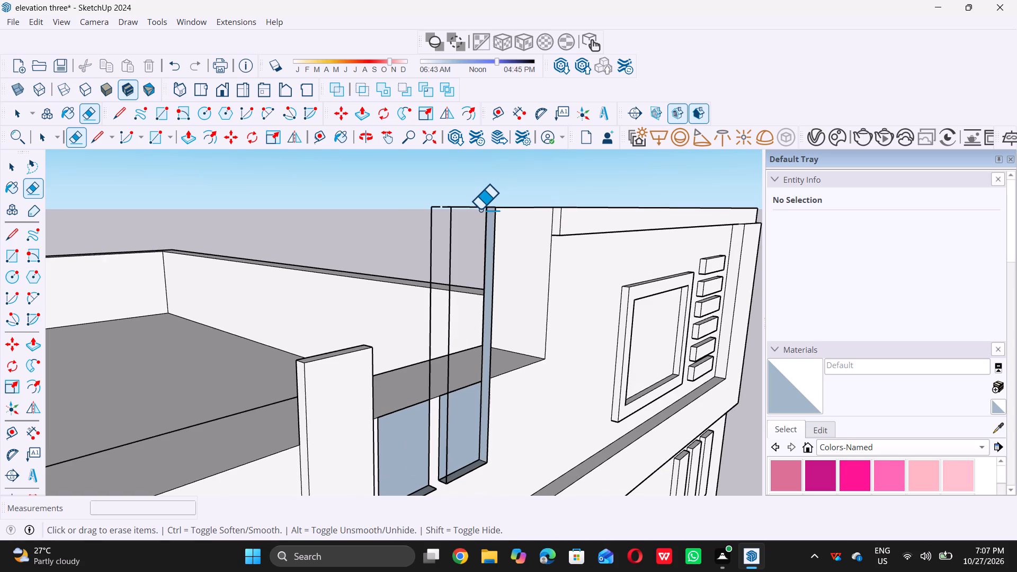
Erase the leftover floating top and vertical edges on the left side of the cut-away rightmost strip.
{"action": "left_click", "coordinate": [465, 209]}
{"action": "left_click", "coordinate": [448, 221]}
{"action": "triple_click", "coordinate": [448, 219]}
{"action": "left_click", "coordinate": [449, 217]}
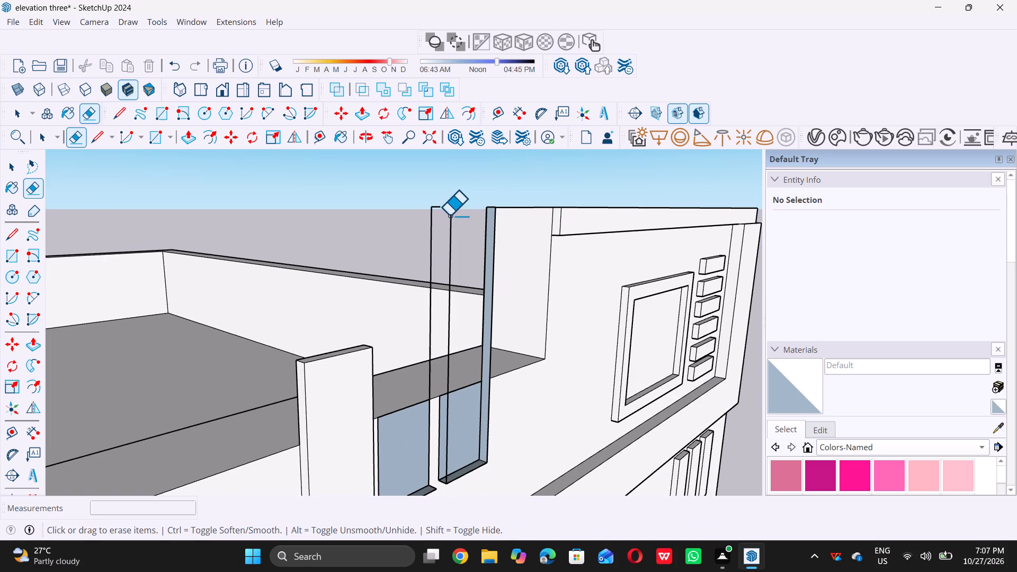
{"action": "double_click", "coordinate": [449, 213]}
{"action": "double_click", "coordinate": [444, 207]}
{"action": "triple_click", "coordinate": [436, 208]}
{"action": "triple_click", "coordinate": [431, 209]}
{"action": "left_click", "coordinate": [430, 215]}
{"action": "left_click", "coordinate": [429, 218]}
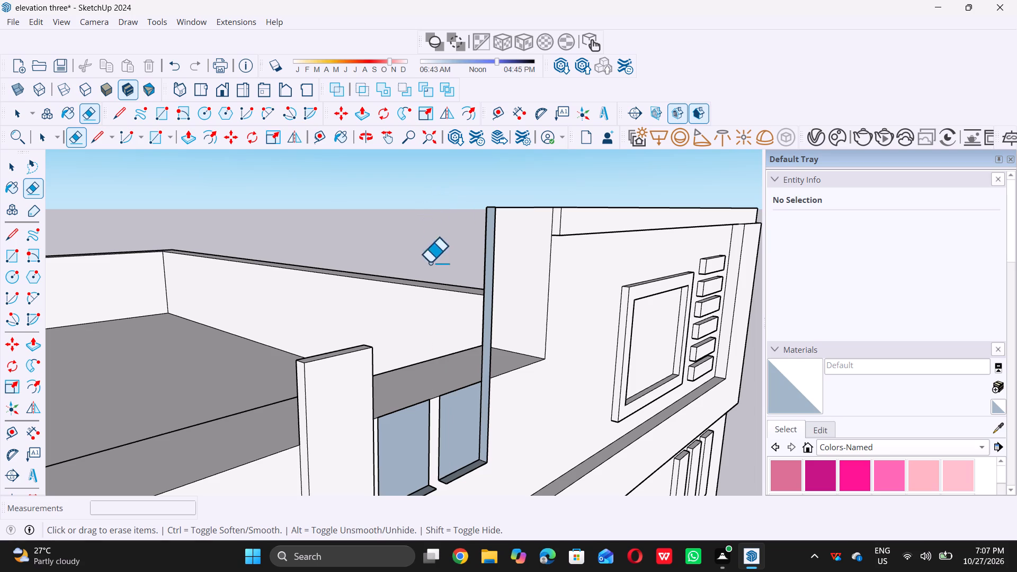
Erase the rightmost strip's remaining right side face and its leftover vertical edge, keeping the parapet's end face behind it.
{"action": "triple_click", "coordinate": [489, 260]}
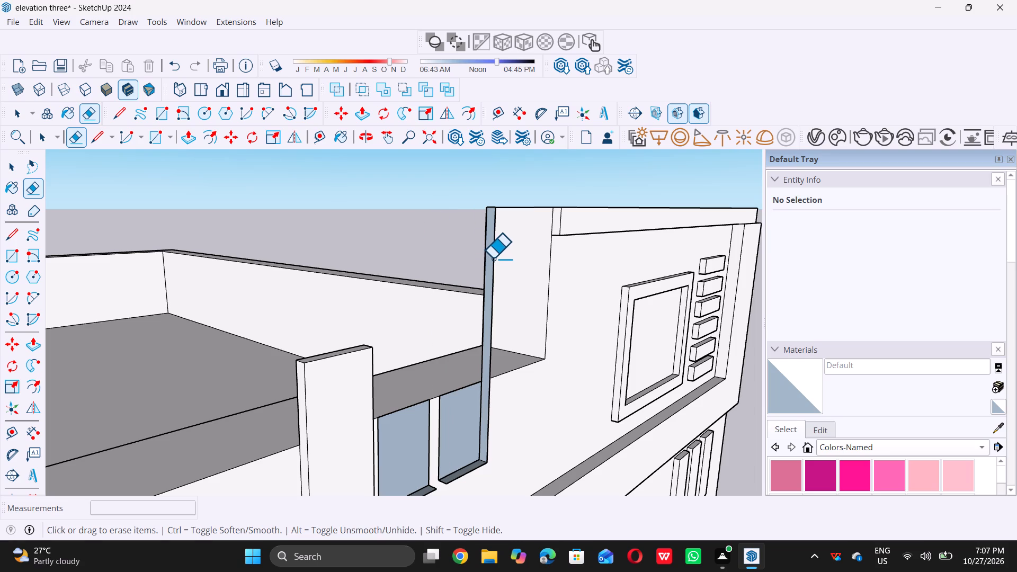
{"action": "triple_click", "coordinate": [493, 257]}
{"action": "left_click", "coordinate": [492, 257]}
{"action": "left_click_drag", "start_coordinate": [492, 257], "coordinate": [486, 255]}
{"action": "left_click", "coordinate": [483, 252]}
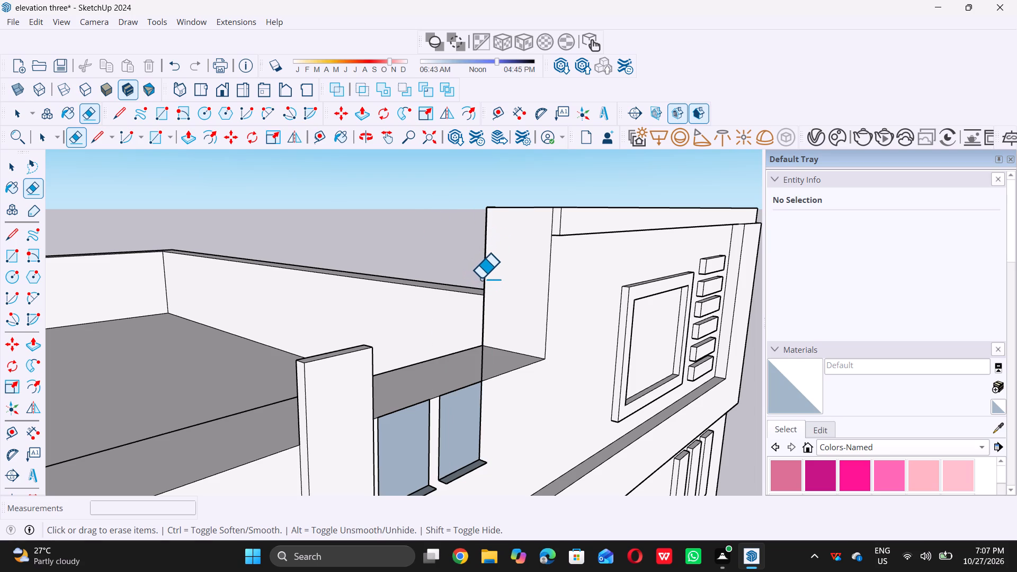
{"action": "double_click", "coordinate": [484, 275]}
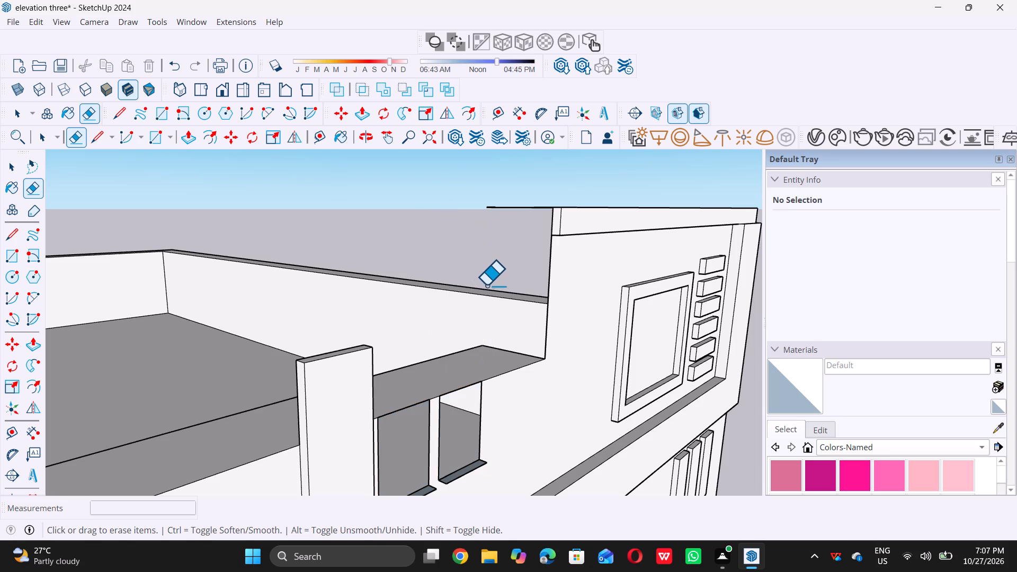
{"action": "key", "text": "ctrl+z"}
{"action": "middle_click_drag", "start_coordinate": [490, 271], "coordinate": [416, 276]}
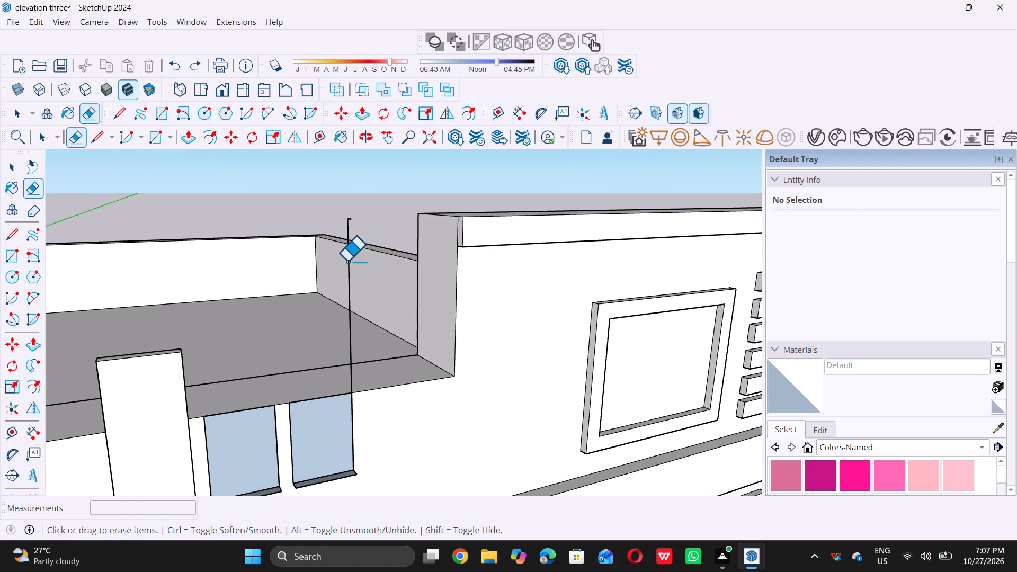
{"action": "triple_click", "coordinate": [349, 219]}
Draw a rectangle about 8 1/2" by 1" closing the left side of the middle strip's open lower section.
{"action": "scroll", "coordinate": [350, 234], "scroll_direction": "down", "scroll_amount": 6}
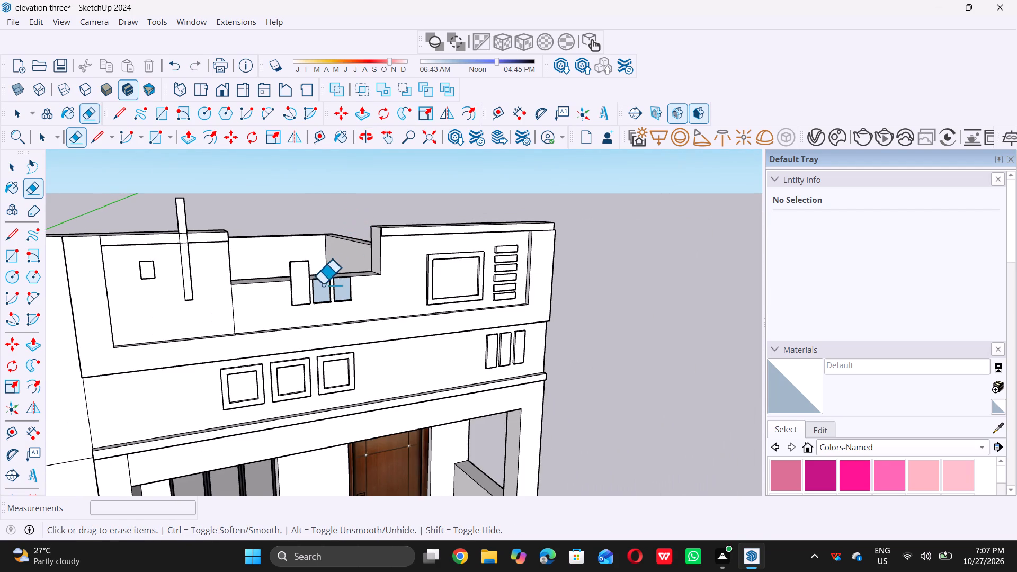
{"action": "middle_click_drag", "start_coordinate": [322, 291], "coordinate": [347, 303]}
{"action": "scroll", "coordinate": [343, 306], "scroll_direction": "up", "scroll_amount": 16}
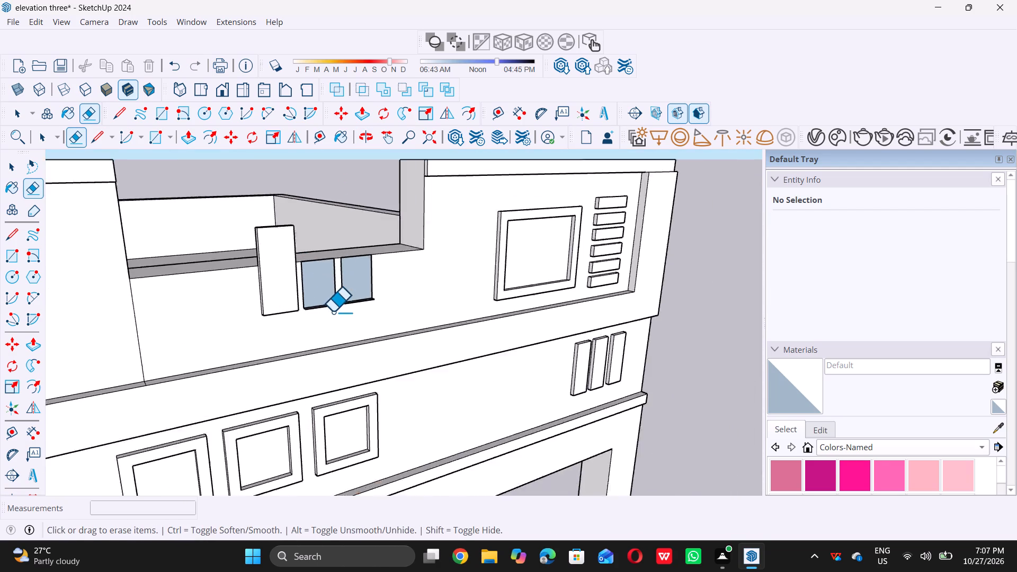
{"action": "scroll", "coordinate": [333, 311], "scroll_direction": "up", "scroll_amount": 8}
{"action": "key", "text": "space"}
{"action": "scroll", "coordinate": [337, 332], "scroll_direction": "down", "scroll_amount": 5}
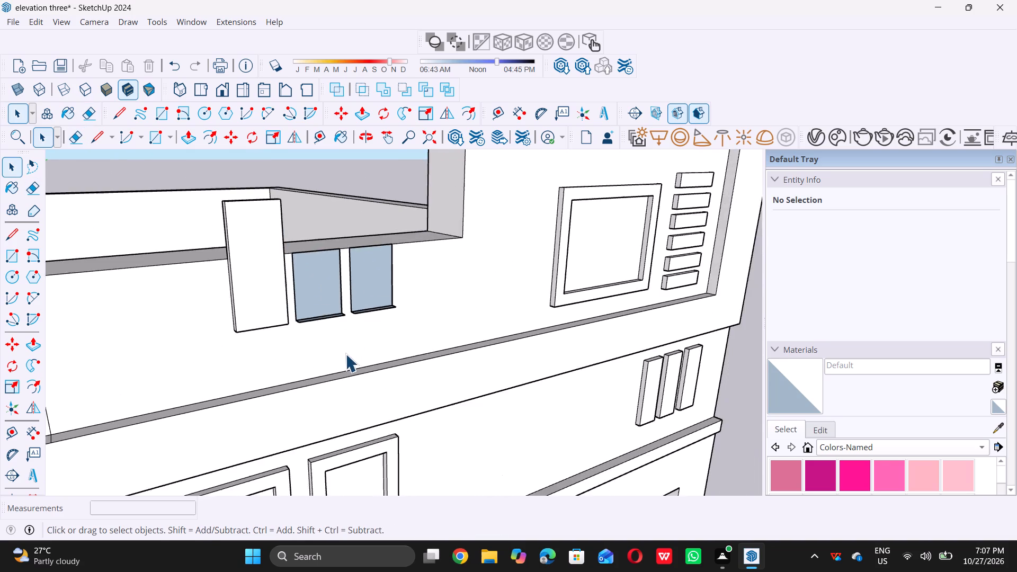
{"action": "middle_click_drag", "start_coordinate": [345, 354], "coordinate": [324, 346]}
{"action": "key", "text": "r"}
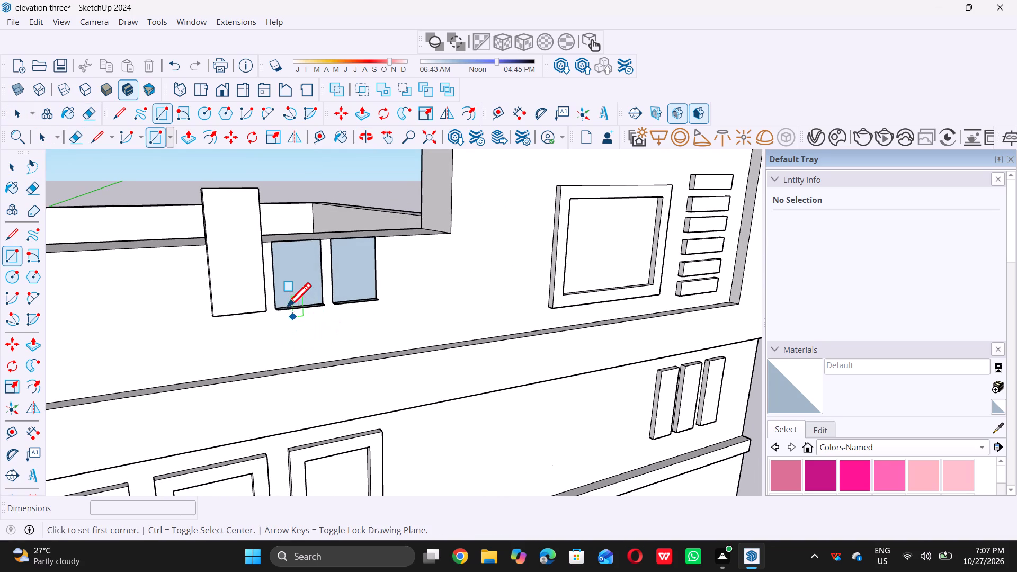
{"action": "scroll", "coordinate": [284, 305], "scroll_direction": "up", "scroll_amount": 9}
{"action": "middle_click_drag", "start_coordinate": [266, 322], "coordinate": [363, 352]}
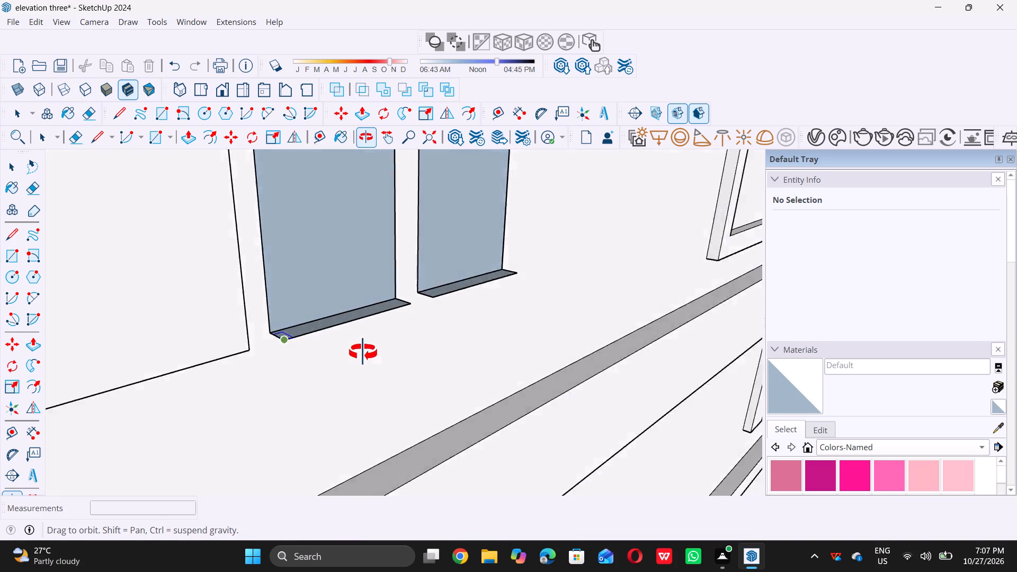
{"action": "middle_click_drag", "start_coordinate": [363, 352], "coordinate": [368, 356]}
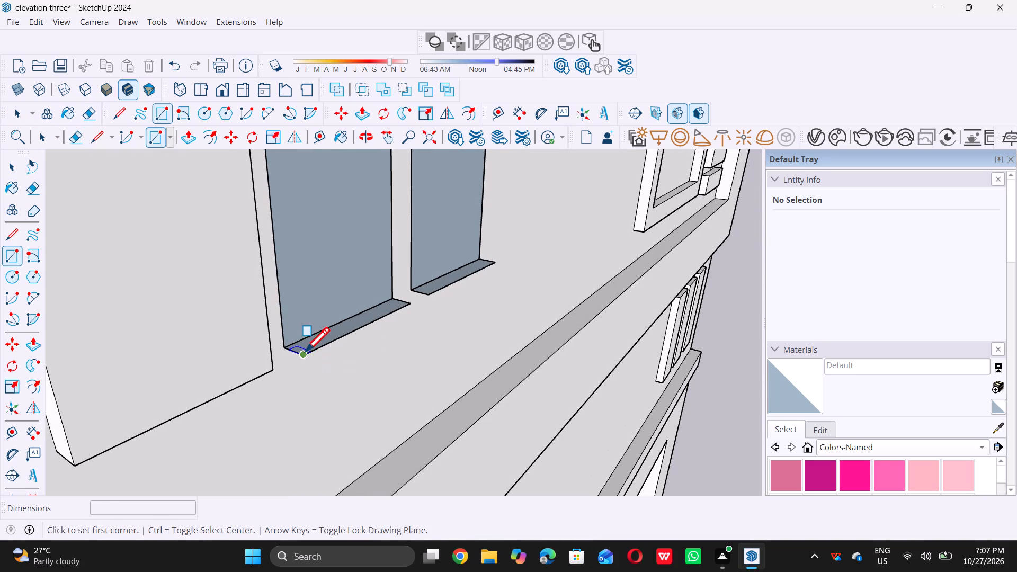
{"action": "double_click", "coordinate": [305, 351]}
{"action": "scroll", "coordinate": [308, 355], "scroll_direction": "down", "scroll_amount": 7}
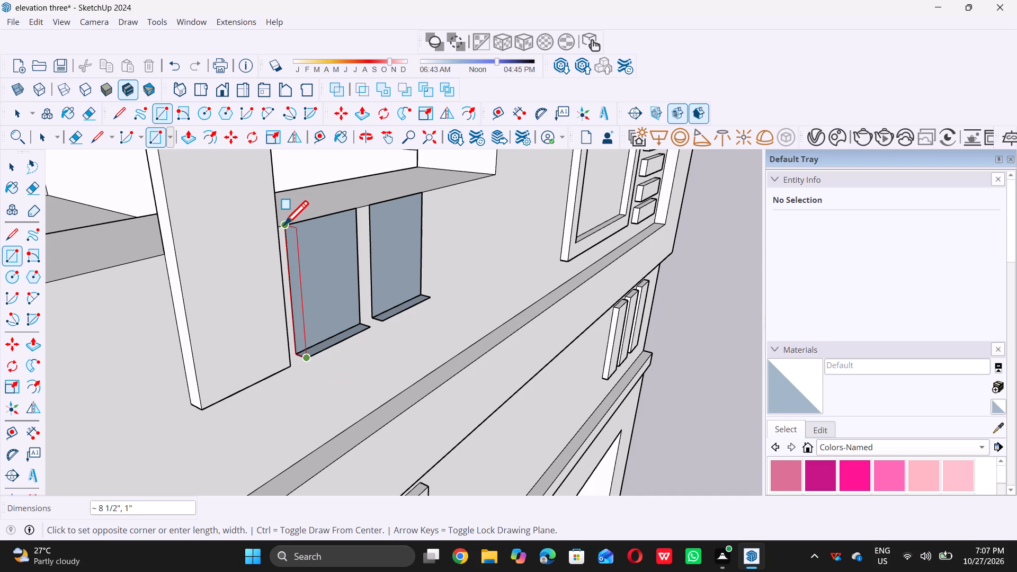
{"action": "triple_click", "coordinate": [287, 223]}
{"action": "left_click", "coordinate": [287, 222]}
{"action": "middle_click_drag", "start_coordinate": [390, 265], "coordinate": [330, 273]}
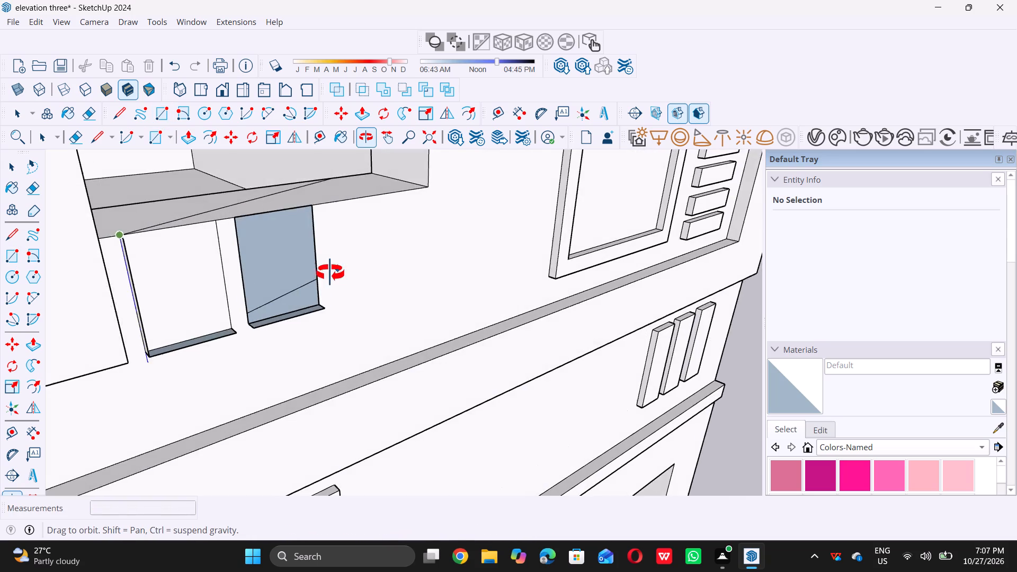
{"action": "middle_click_drag", "start_coordinate": [330, 273], "coordinate": [291, 289]}
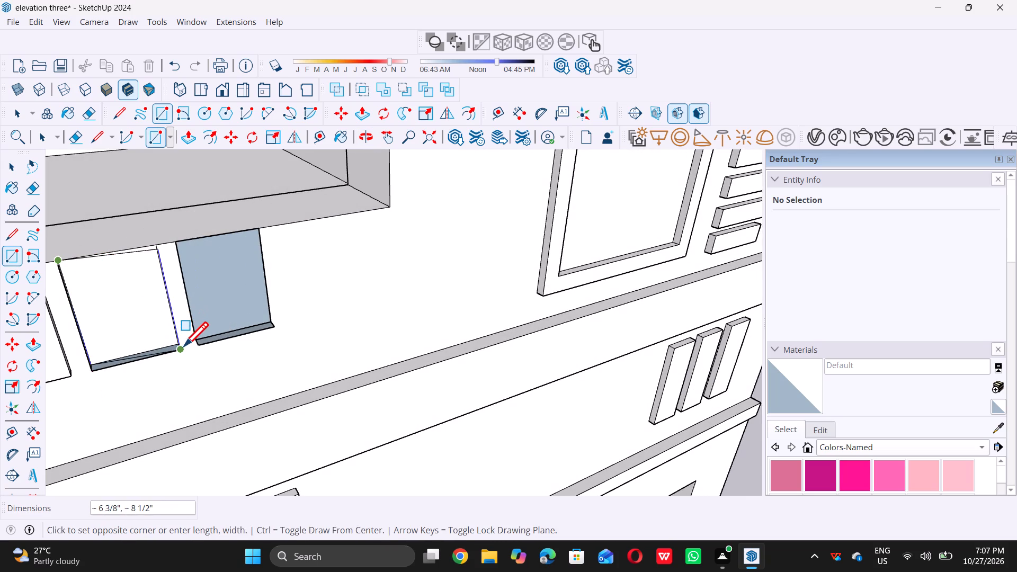
{"action": "key", "text": "space"}
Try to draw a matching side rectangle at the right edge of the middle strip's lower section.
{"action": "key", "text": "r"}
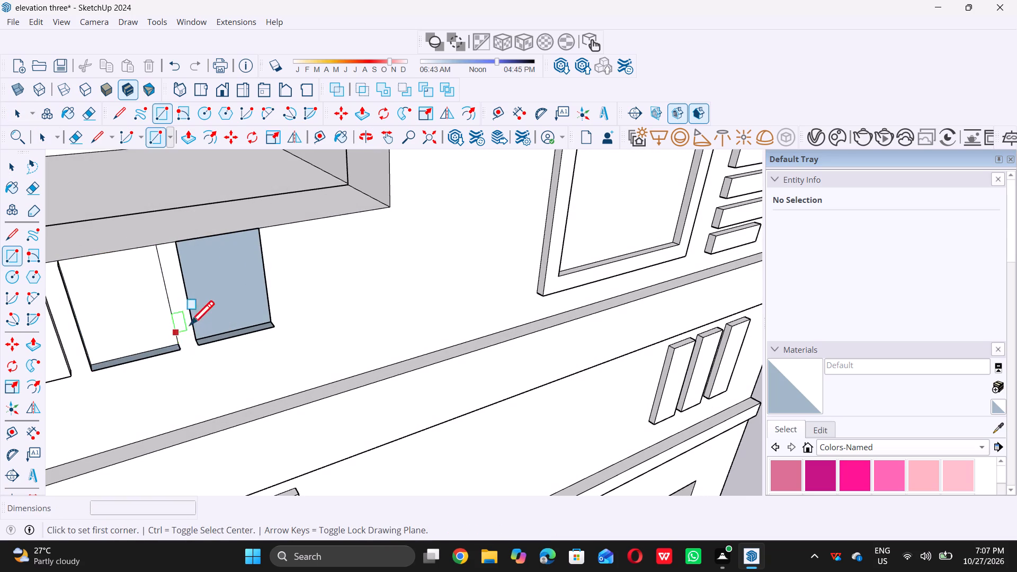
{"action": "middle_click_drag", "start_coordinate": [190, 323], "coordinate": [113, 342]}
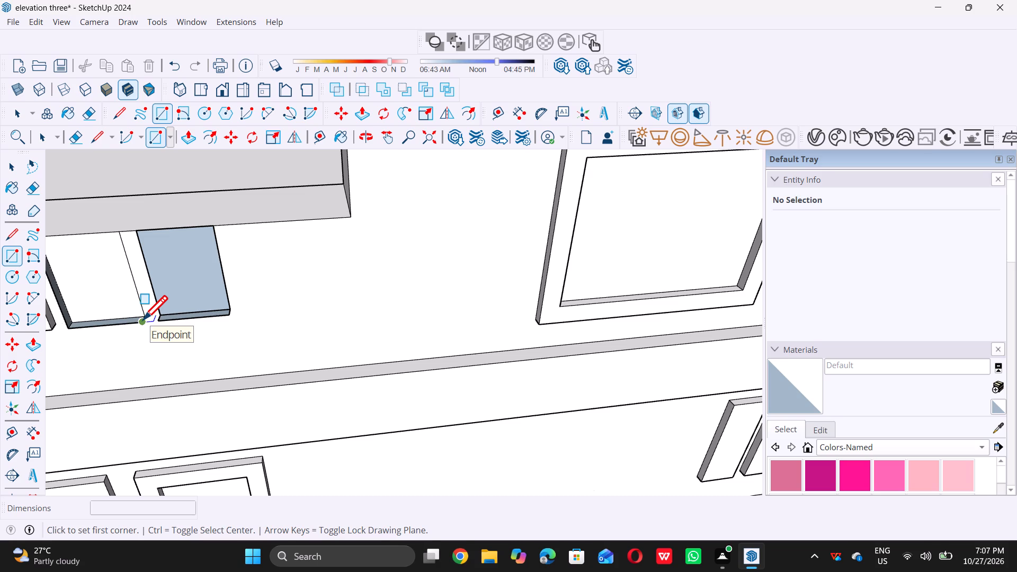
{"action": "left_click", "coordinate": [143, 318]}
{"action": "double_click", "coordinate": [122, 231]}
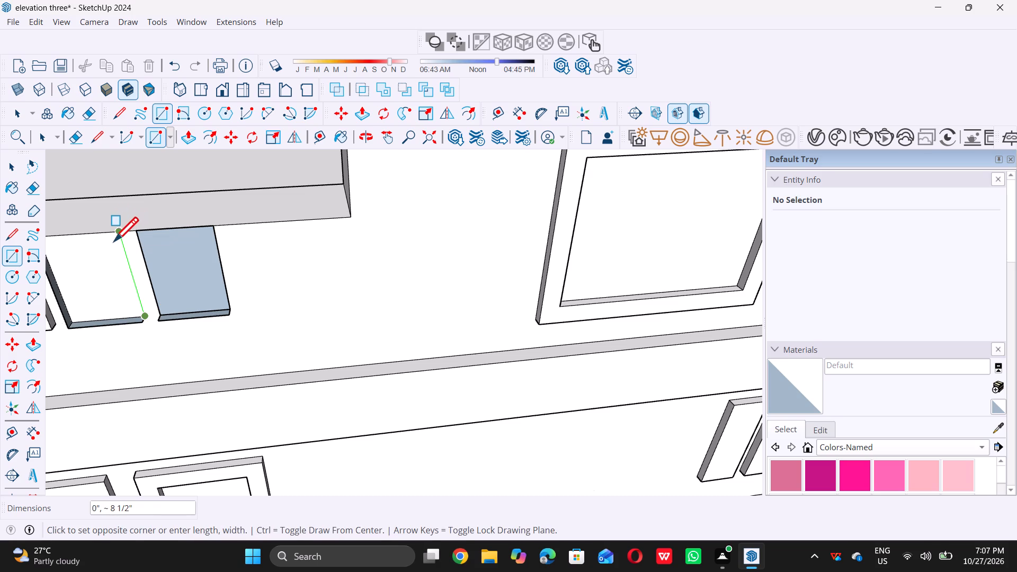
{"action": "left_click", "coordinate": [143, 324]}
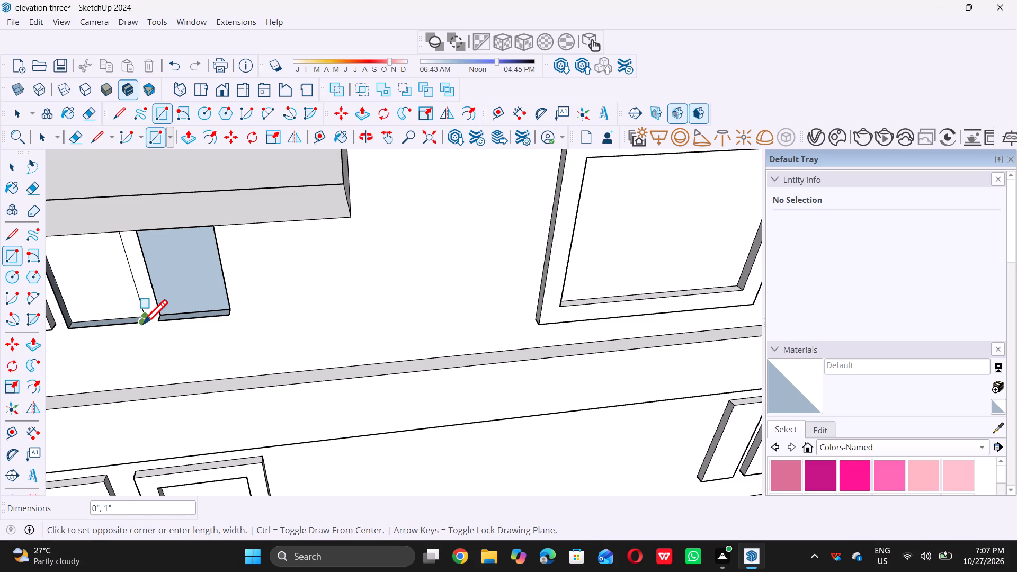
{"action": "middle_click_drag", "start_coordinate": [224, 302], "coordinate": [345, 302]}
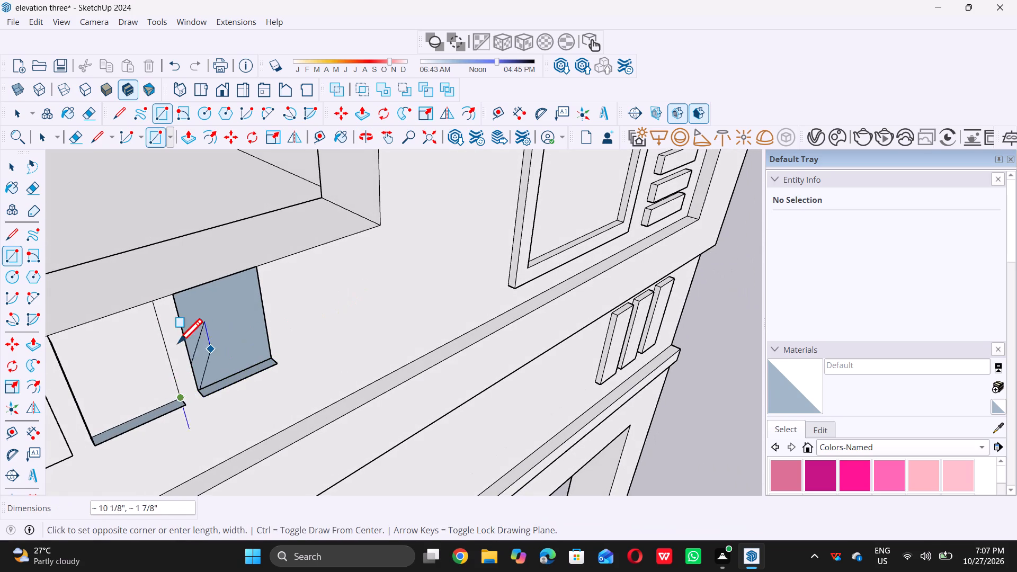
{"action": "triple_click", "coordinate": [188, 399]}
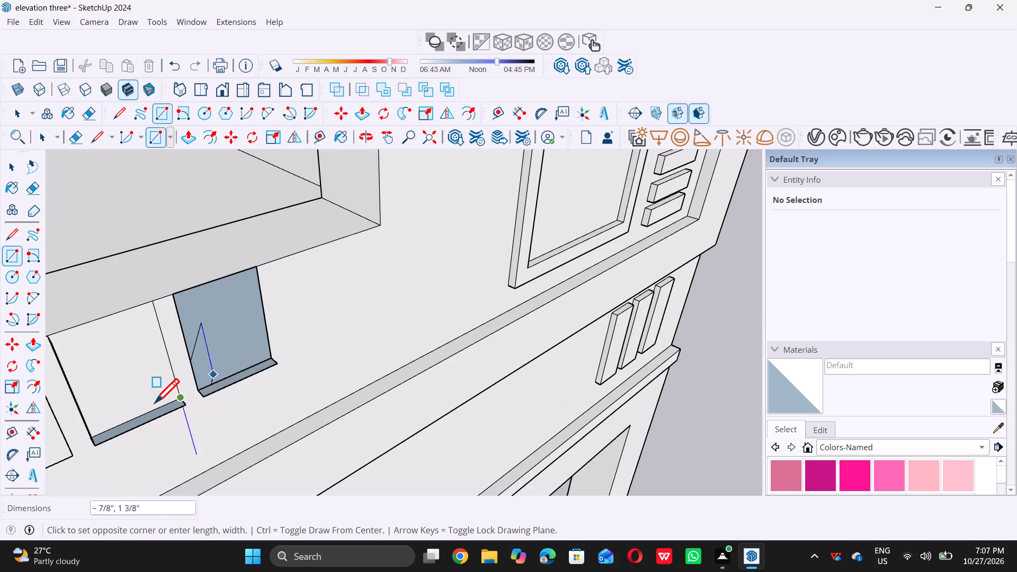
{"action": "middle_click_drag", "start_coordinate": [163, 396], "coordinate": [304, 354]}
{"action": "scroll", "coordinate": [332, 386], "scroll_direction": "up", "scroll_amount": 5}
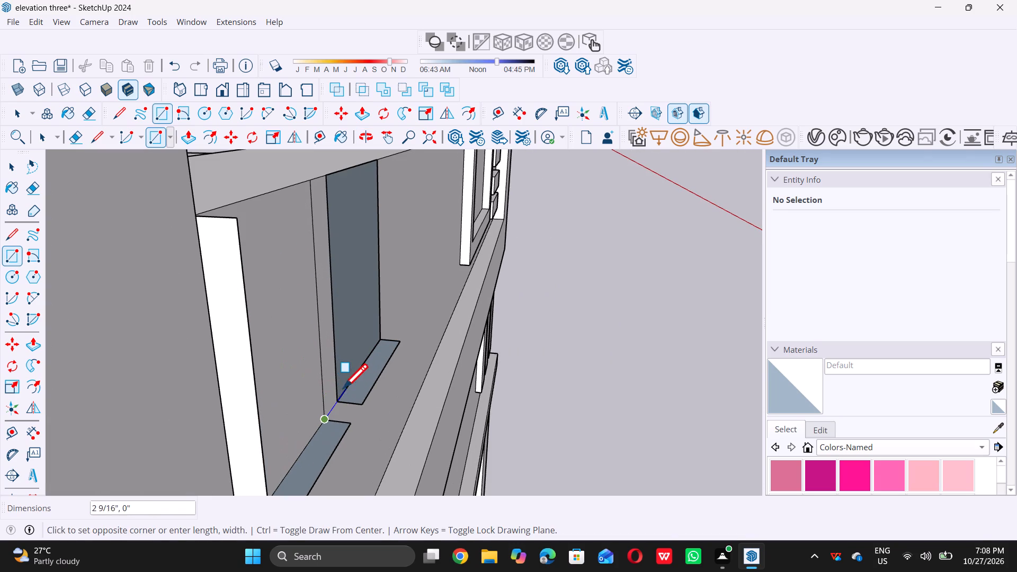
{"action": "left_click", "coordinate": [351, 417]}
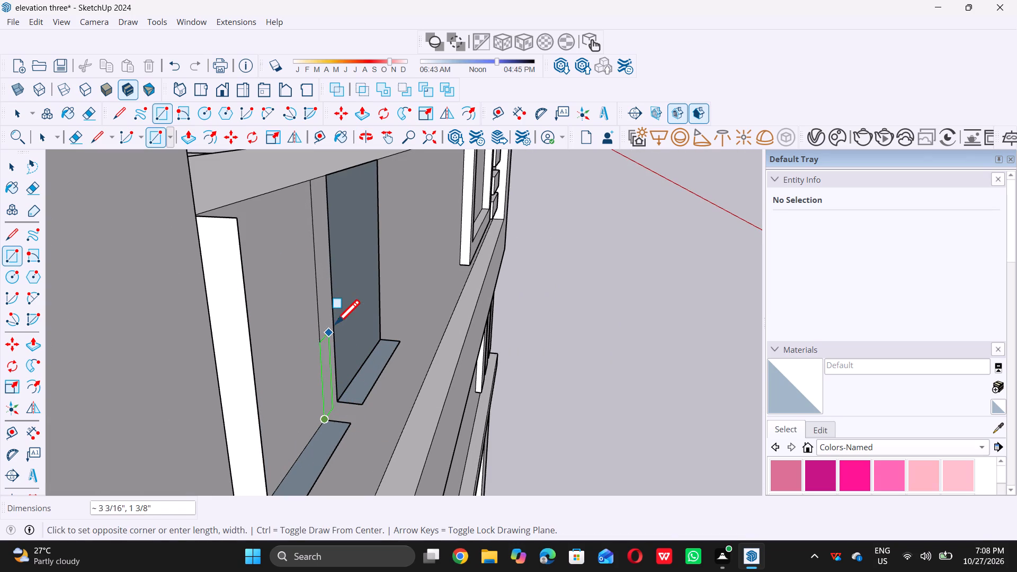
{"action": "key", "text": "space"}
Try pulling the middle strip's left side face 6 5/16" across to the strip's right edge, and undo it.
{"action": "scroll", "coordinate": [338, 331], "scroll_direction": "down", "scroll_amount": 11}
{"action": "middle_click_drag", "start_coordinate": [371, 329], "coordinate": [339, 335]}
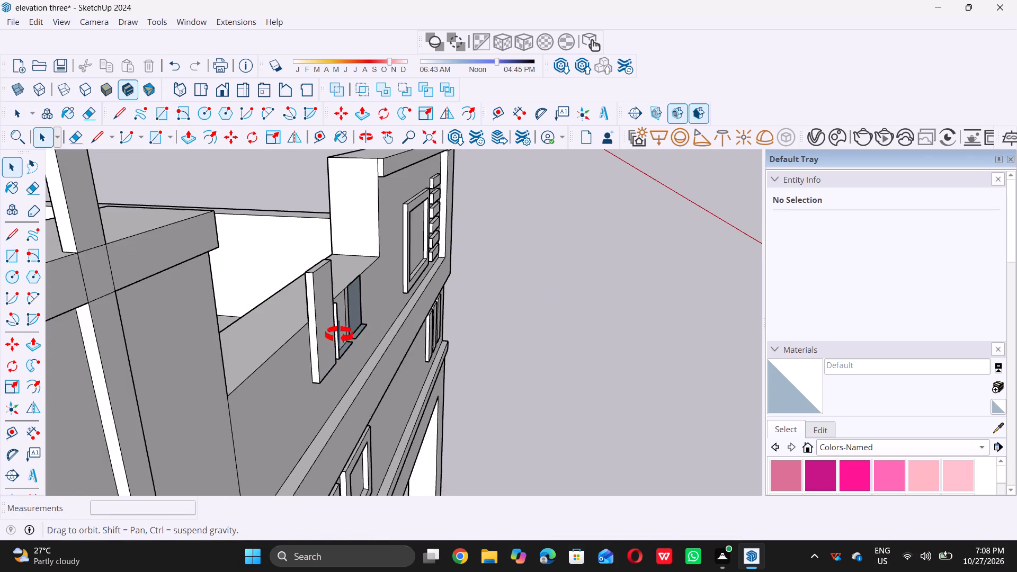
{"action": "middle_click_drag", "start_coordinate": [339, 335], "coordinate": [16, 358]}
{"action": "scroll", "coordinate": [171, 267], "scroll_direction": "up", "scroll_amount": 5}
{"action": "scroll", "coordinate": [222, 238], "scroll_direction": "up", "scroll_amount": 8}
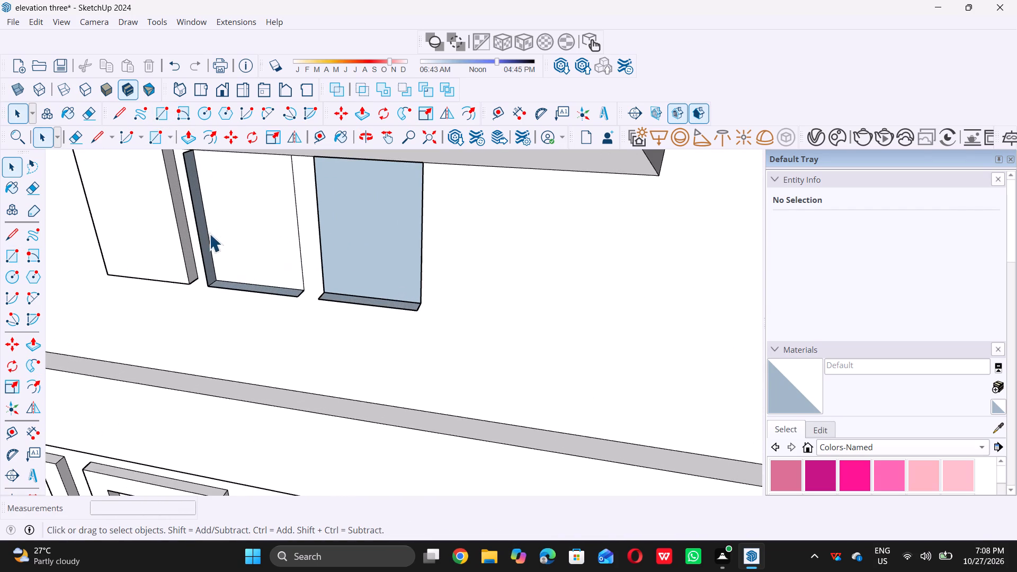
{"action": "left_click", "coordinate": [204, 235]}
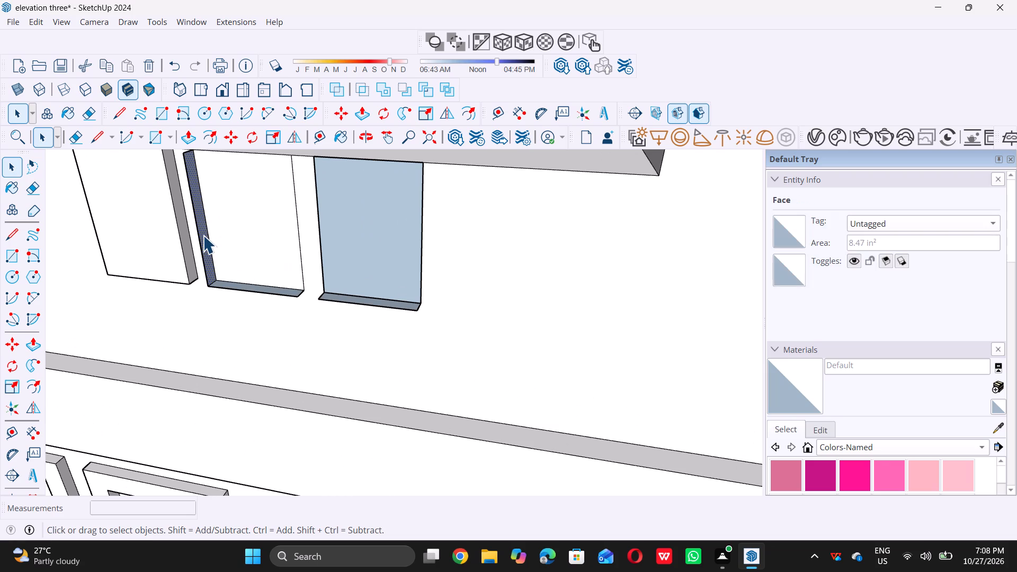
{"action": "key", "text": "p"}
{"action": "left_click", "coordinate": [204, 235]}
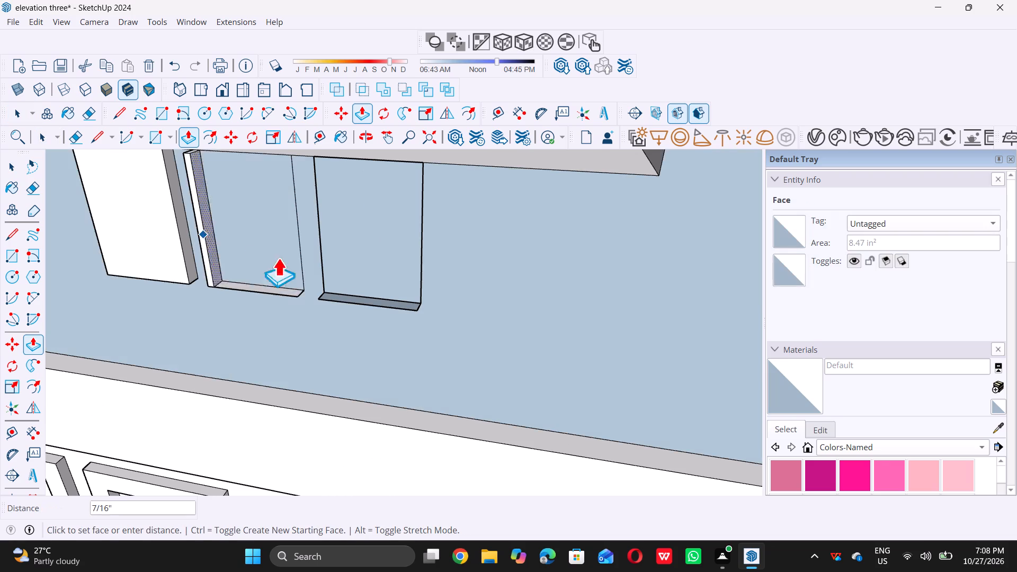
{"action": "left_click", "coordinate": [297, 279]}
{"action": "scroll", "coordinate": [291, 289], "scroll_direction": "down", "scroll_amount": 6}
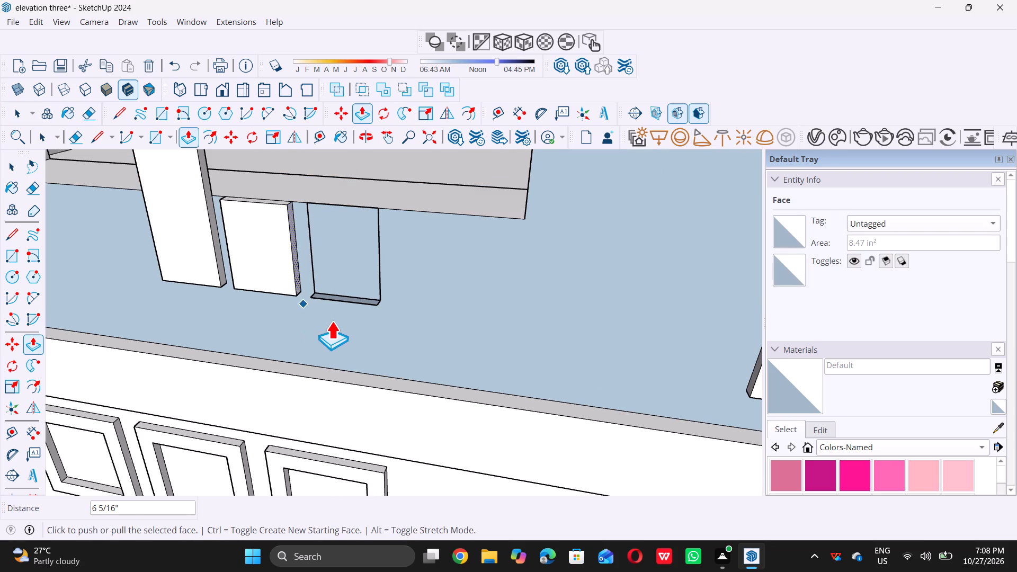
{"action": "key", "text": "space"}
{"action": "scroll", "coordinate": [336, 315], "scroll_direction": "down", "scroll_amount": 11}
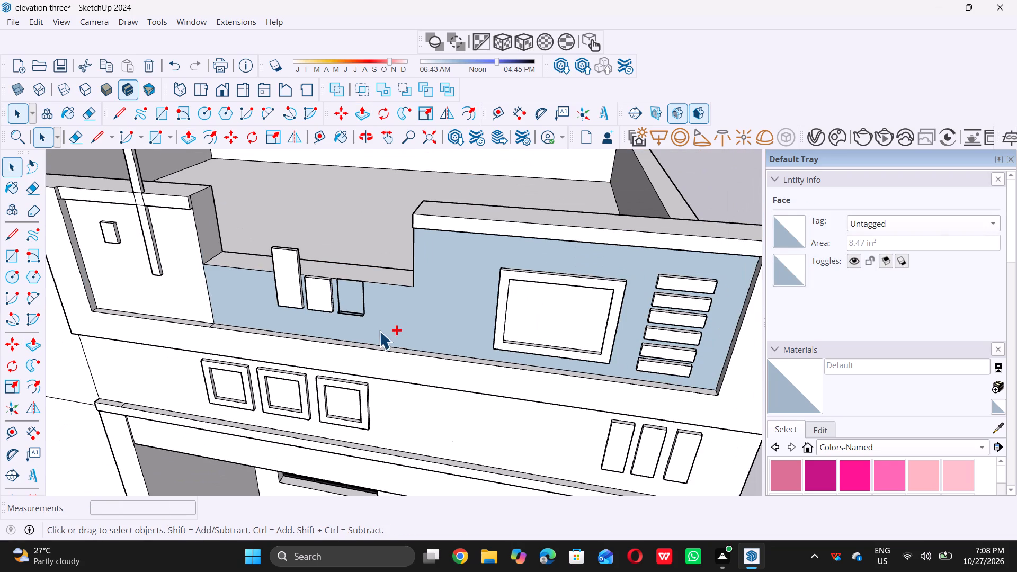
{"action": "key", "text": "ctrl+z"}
Pull the middle strip's left side face across to its right edge to rebuild the lower section as a solid.
{"action": "scroll", "coordinate": [341, 320], "scroll_direction": "down", "scroll_amount": 1}
{"action": "scroll", "coordinate": [323, 298], "scroll_direction": "up", "scroll_amount": 5}
{"action": "middle_click_drag", "start_coordinate": [327, 285], "coordinate": [271, 293]}
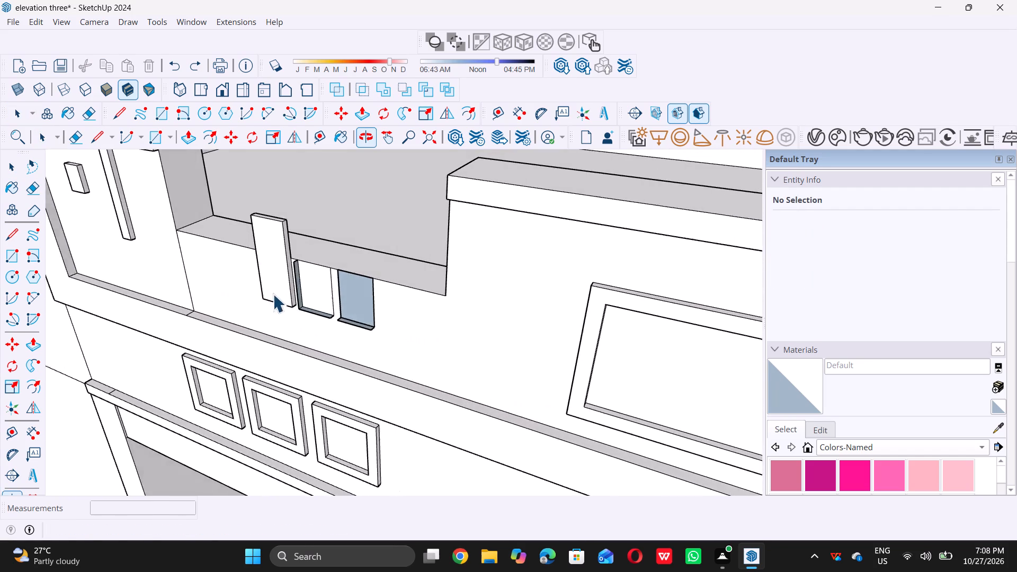
{"action": "scroll", "coordinate": [278, 292], "scroll_direction": "up", "scroll_amount": 11}
{"action": "left_click", "coordinate": [328, 269]}
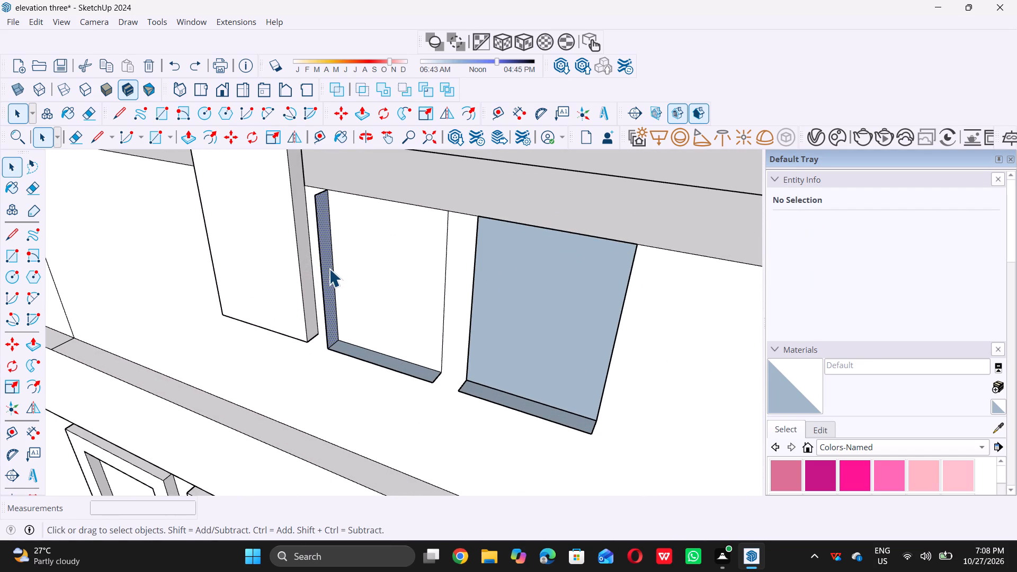
{"action": "key", "text": "p"}
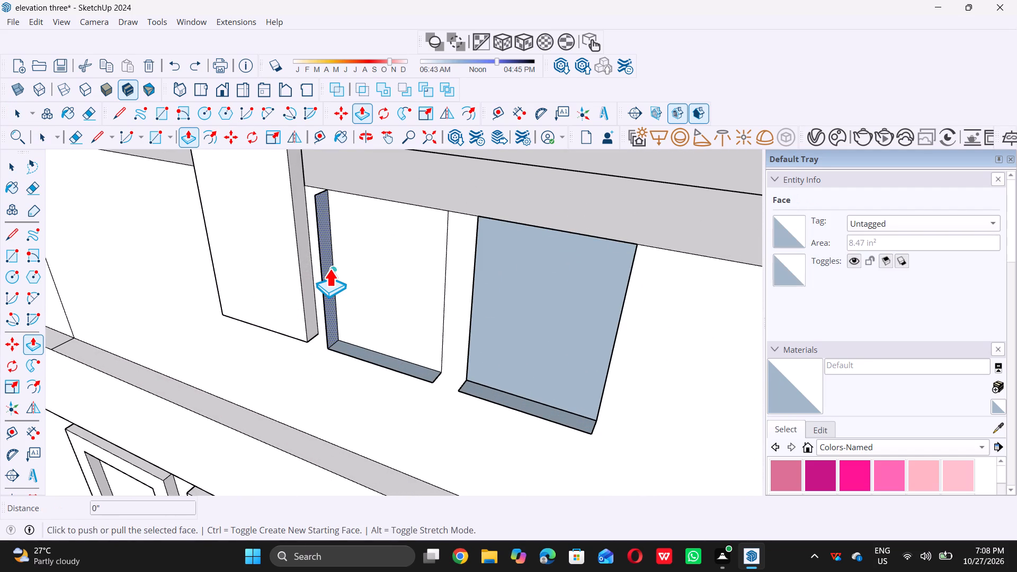
{"action": "scroll", "coordinate": [332, 286], "scroll_direction": "up", "scroll_amount": 4}
{"action": "double_click", "coordinate": [331, 285]}
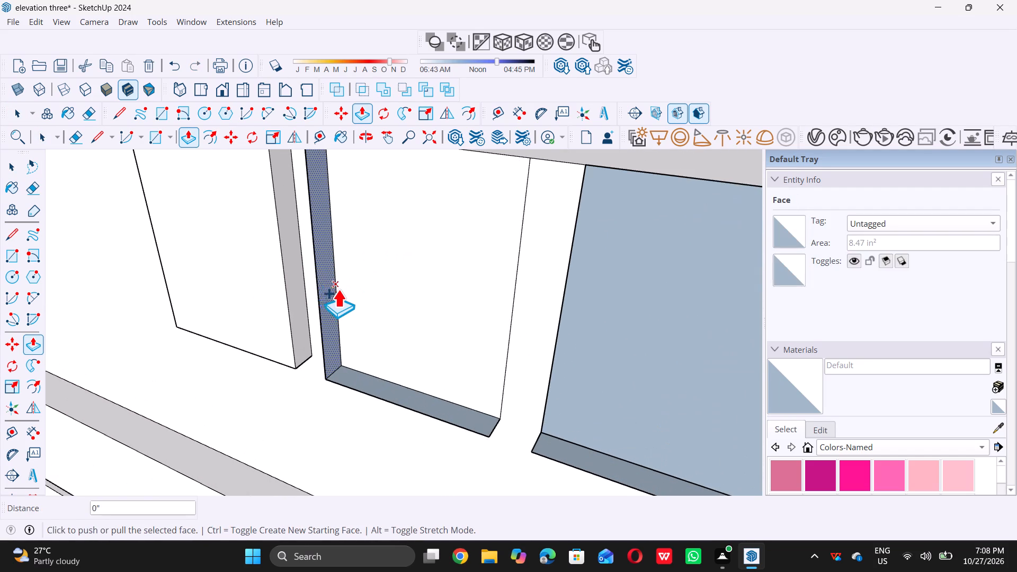
{"action": "scroll", "coordinate": [349, 296], "scroll_direction": "down", "scroll_amount": 9}
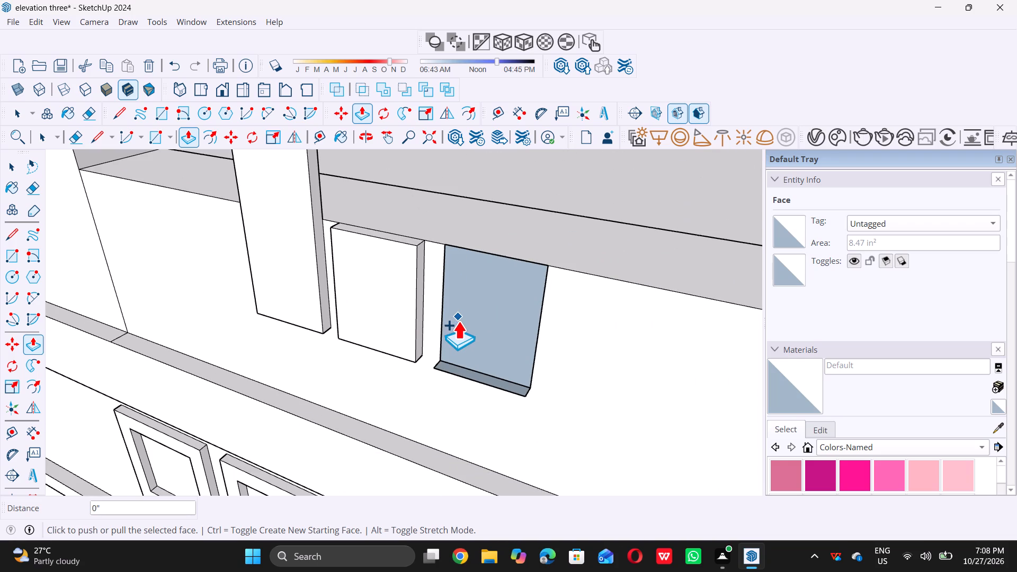
{"action": "key", "text": "space"}
Draw a rectangle closing the left side of the rightmost strip's open lower section.
{"action": "scroll", "coordinate": [453, 331], "scroll_direction": "down", "scroll_amount": 4}
{"action": "middle_click_drag", "start_coordinate": [445, 343], "coordinate": [625, 337]}
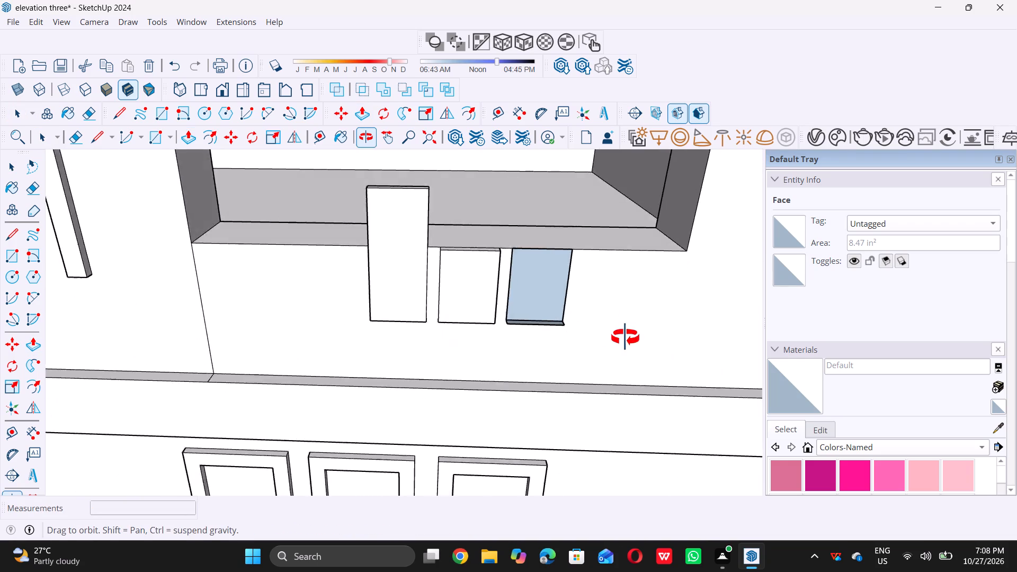
{"action": "middle_click_drag", "start_coordinate": [625, 337], "coordinate": [627, 337]}
{"action": "scroll", "coordinate": [574, 284], "scroll_direction": "up", "scroll_amount": 4}
{"action": "middle_click_drag", "start_coordinate": [527, 287], "coordinate": [576, 254]}
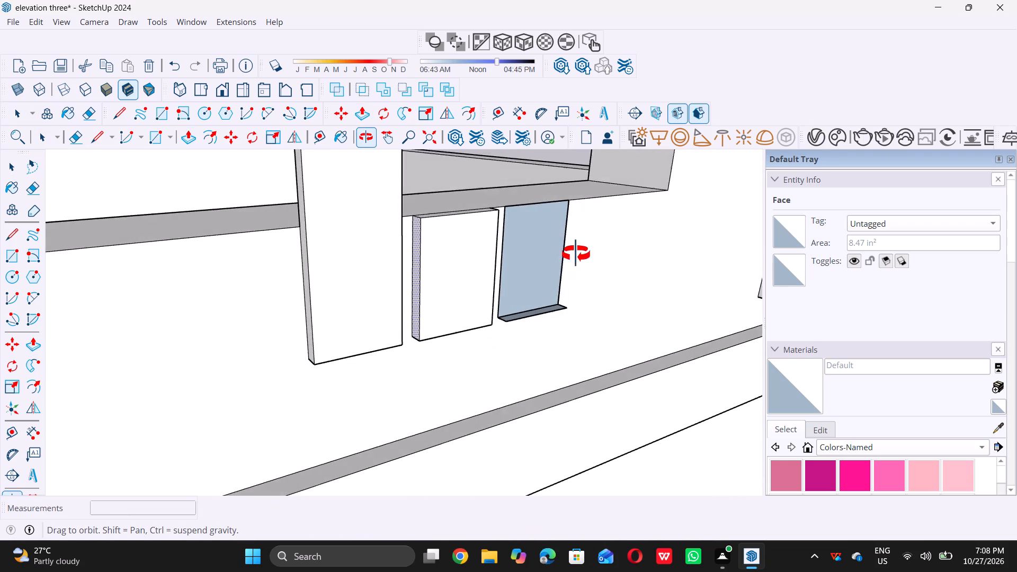
{"action": "middle_click_drag", "start_coordinate": [576, 254], "coordinate": [595, 247]}
{"action": "scroll", "coordinate": [525, 268], "scroll_direction": "up", "scroll_amount": 3}
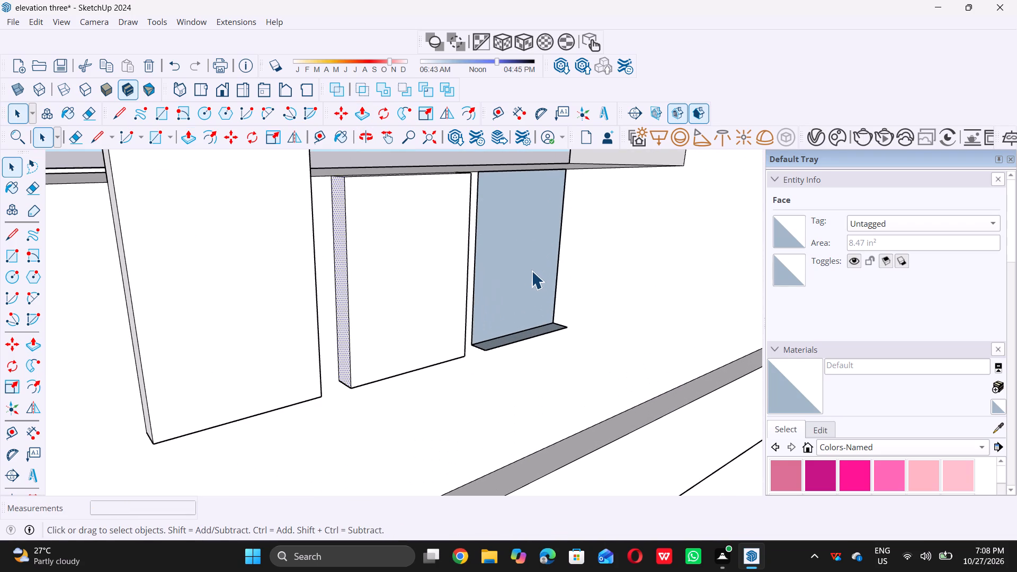
{"action": "key", "text": "r"}
{"action": "left_click", "coordinate": [484, 351]}
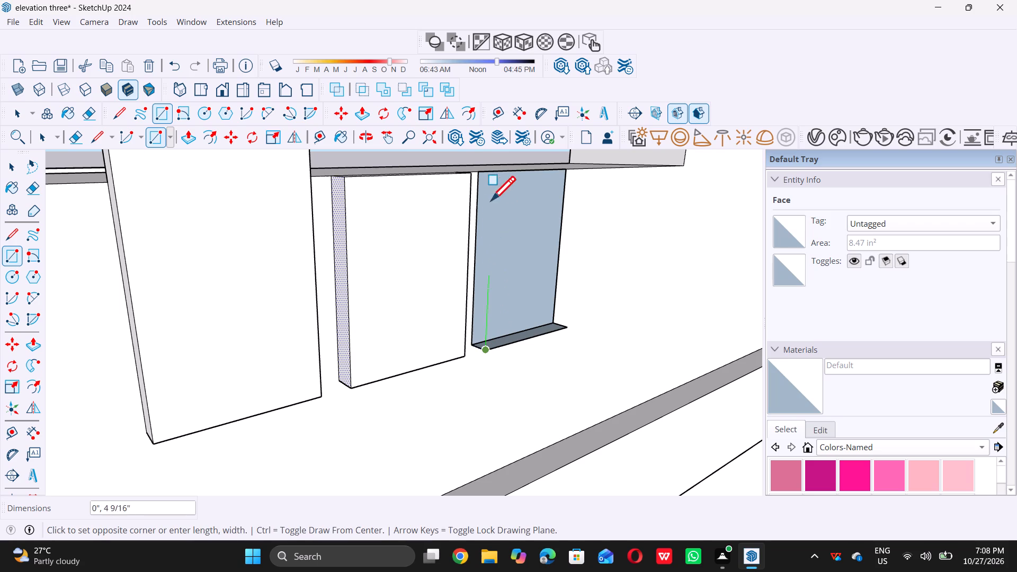
{"action": "triple_click", "coordinate": [476, 169]}
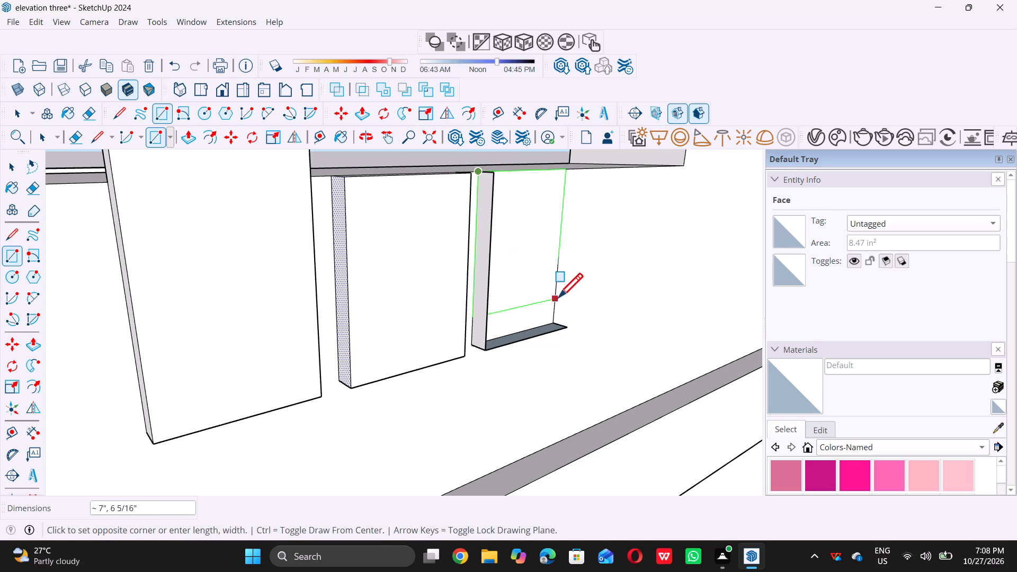
{"action": "middle_click_drag", "start_coordinate": [558, 296], "coordinate": [268, 300]}
{"action": "key", "text": "space"}
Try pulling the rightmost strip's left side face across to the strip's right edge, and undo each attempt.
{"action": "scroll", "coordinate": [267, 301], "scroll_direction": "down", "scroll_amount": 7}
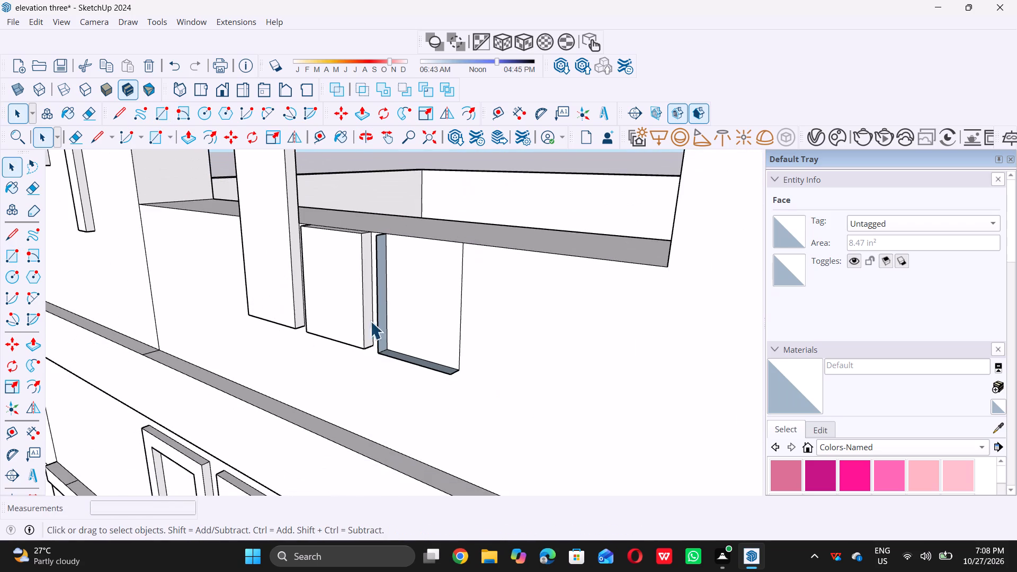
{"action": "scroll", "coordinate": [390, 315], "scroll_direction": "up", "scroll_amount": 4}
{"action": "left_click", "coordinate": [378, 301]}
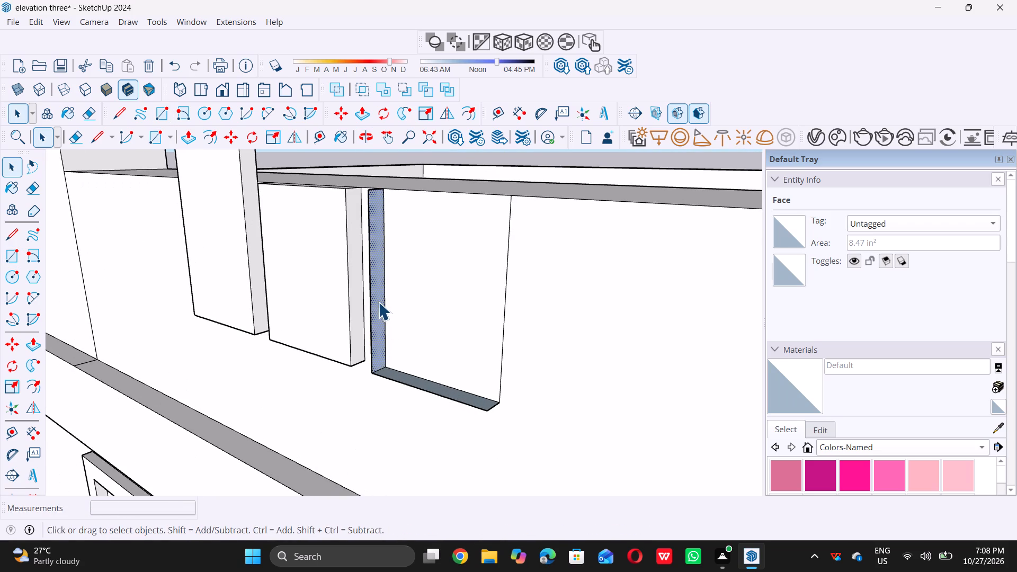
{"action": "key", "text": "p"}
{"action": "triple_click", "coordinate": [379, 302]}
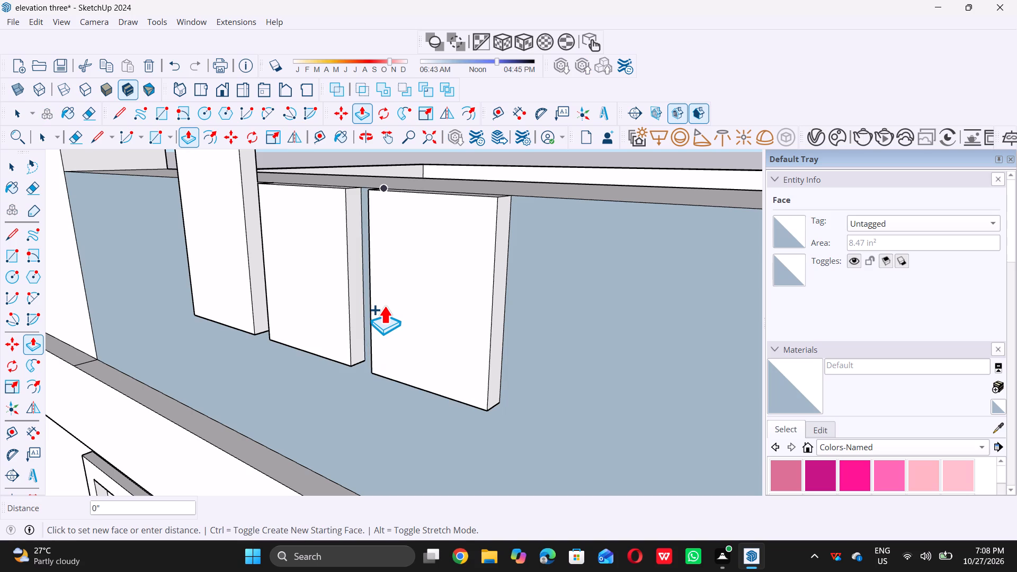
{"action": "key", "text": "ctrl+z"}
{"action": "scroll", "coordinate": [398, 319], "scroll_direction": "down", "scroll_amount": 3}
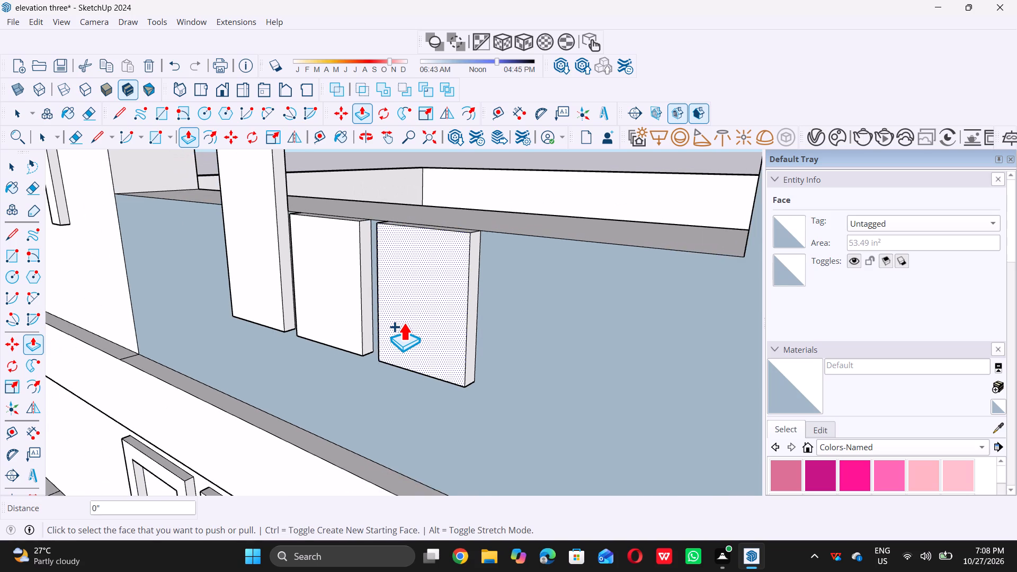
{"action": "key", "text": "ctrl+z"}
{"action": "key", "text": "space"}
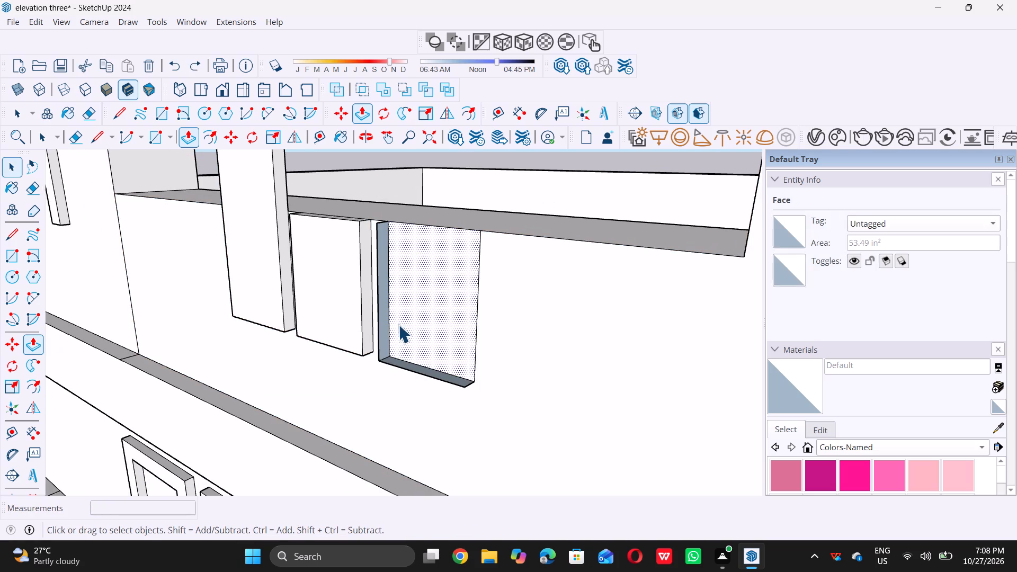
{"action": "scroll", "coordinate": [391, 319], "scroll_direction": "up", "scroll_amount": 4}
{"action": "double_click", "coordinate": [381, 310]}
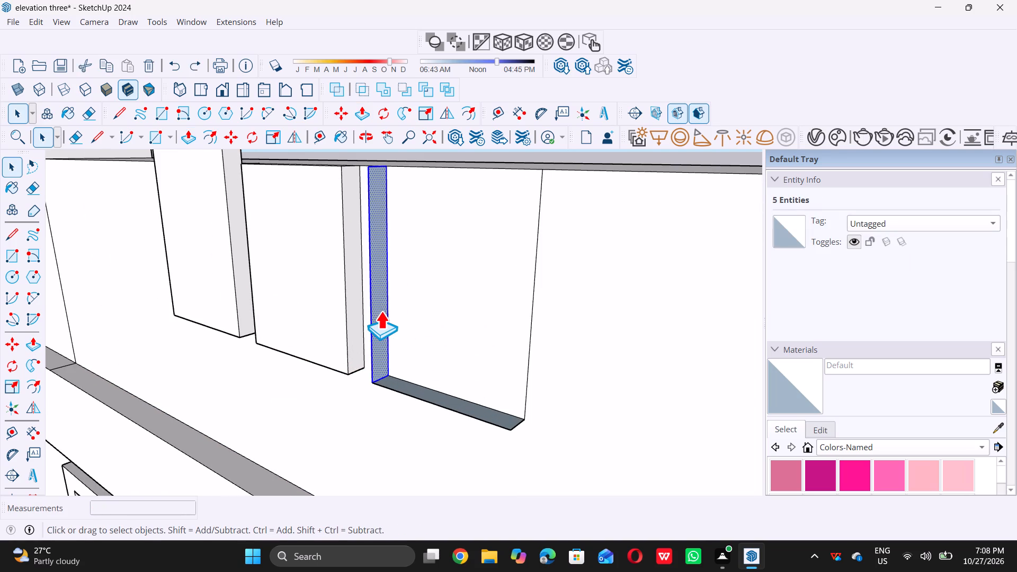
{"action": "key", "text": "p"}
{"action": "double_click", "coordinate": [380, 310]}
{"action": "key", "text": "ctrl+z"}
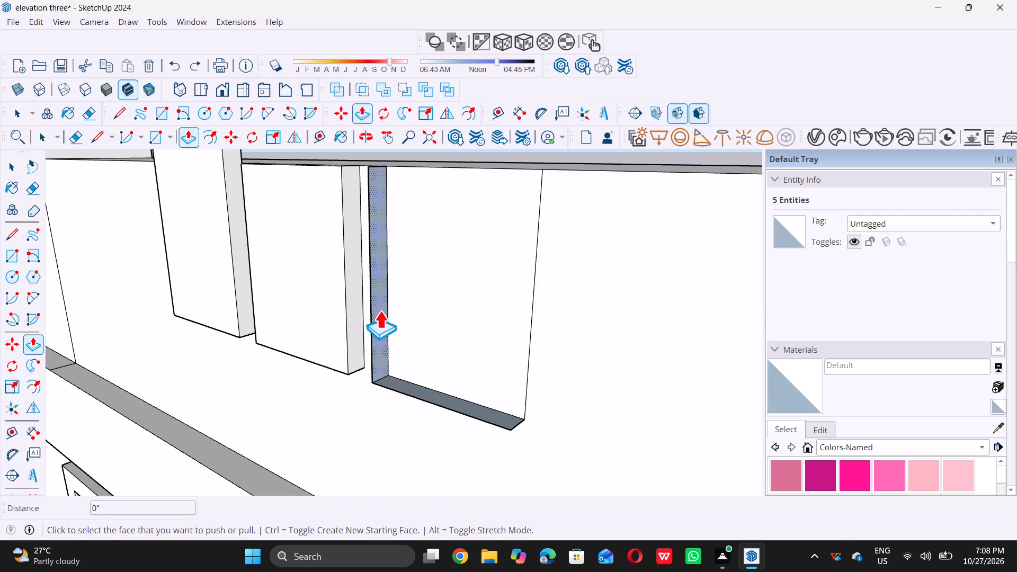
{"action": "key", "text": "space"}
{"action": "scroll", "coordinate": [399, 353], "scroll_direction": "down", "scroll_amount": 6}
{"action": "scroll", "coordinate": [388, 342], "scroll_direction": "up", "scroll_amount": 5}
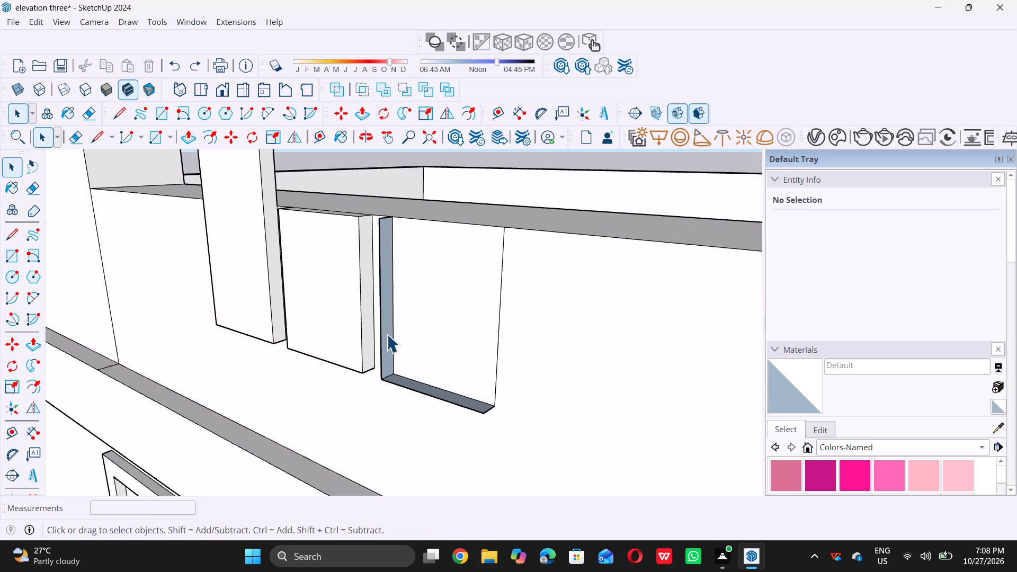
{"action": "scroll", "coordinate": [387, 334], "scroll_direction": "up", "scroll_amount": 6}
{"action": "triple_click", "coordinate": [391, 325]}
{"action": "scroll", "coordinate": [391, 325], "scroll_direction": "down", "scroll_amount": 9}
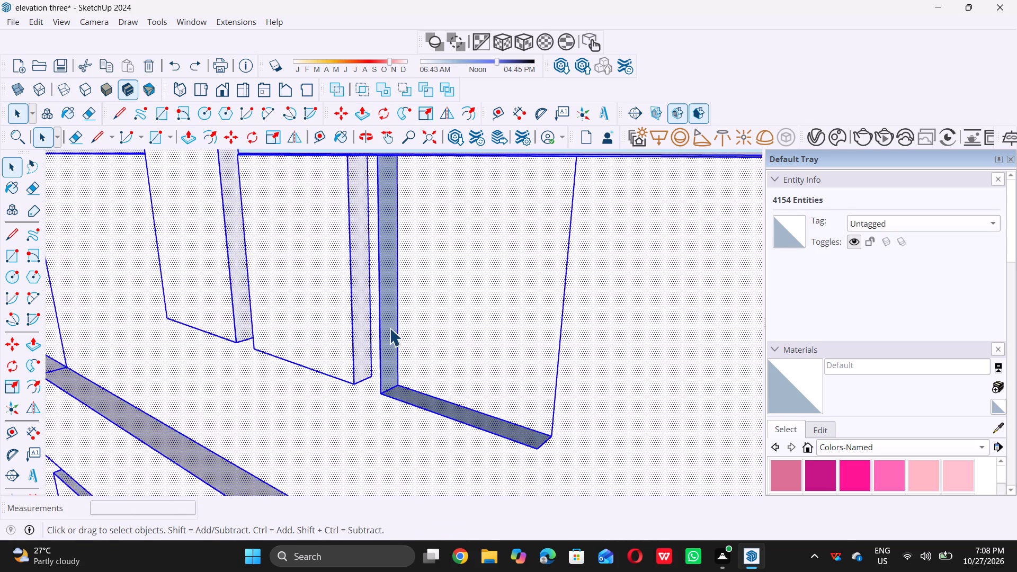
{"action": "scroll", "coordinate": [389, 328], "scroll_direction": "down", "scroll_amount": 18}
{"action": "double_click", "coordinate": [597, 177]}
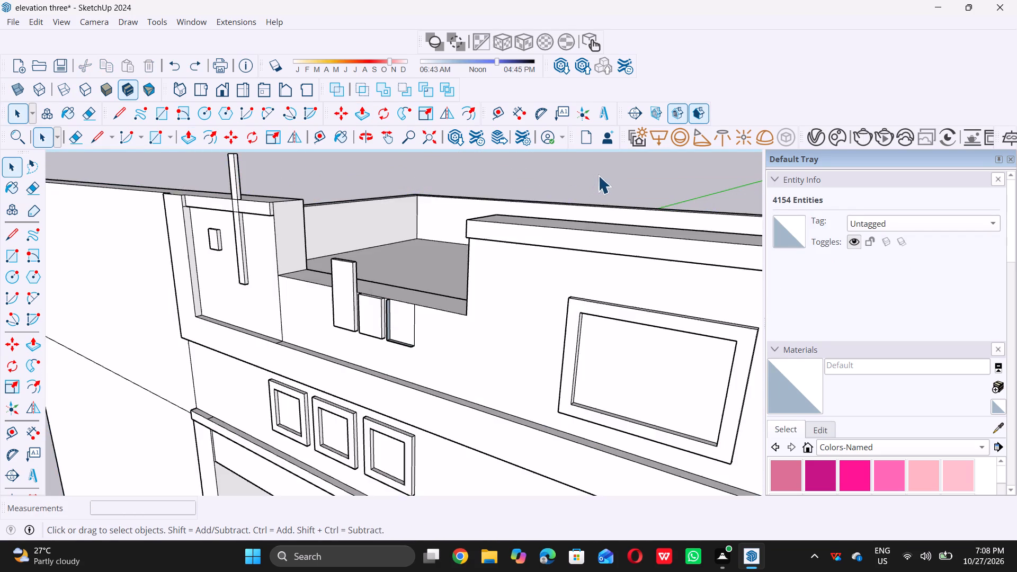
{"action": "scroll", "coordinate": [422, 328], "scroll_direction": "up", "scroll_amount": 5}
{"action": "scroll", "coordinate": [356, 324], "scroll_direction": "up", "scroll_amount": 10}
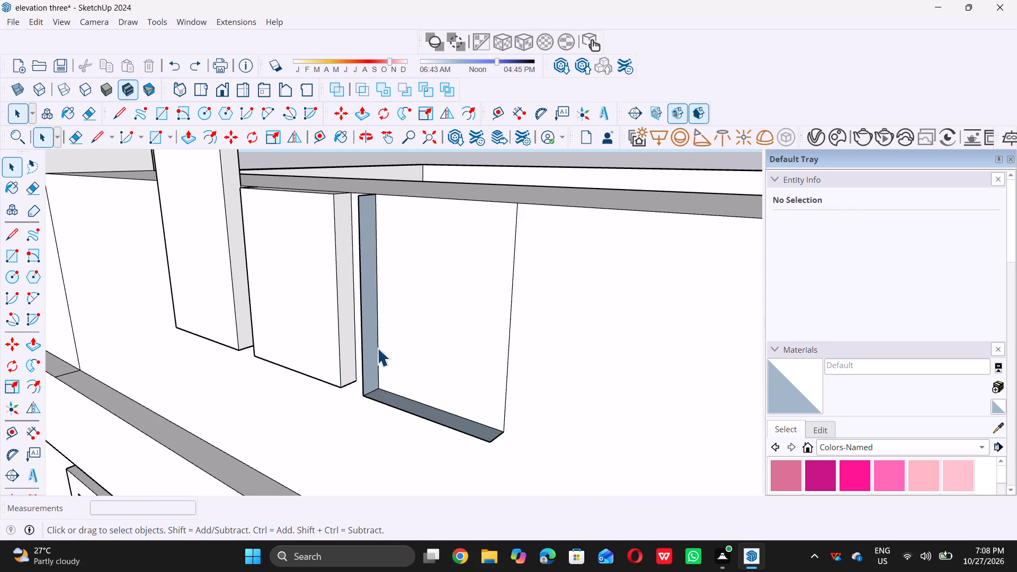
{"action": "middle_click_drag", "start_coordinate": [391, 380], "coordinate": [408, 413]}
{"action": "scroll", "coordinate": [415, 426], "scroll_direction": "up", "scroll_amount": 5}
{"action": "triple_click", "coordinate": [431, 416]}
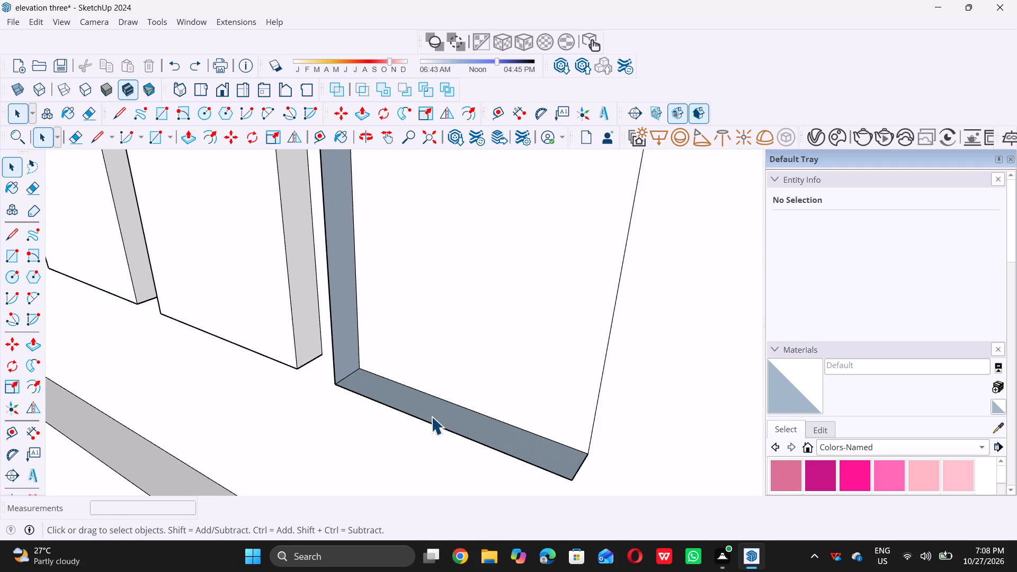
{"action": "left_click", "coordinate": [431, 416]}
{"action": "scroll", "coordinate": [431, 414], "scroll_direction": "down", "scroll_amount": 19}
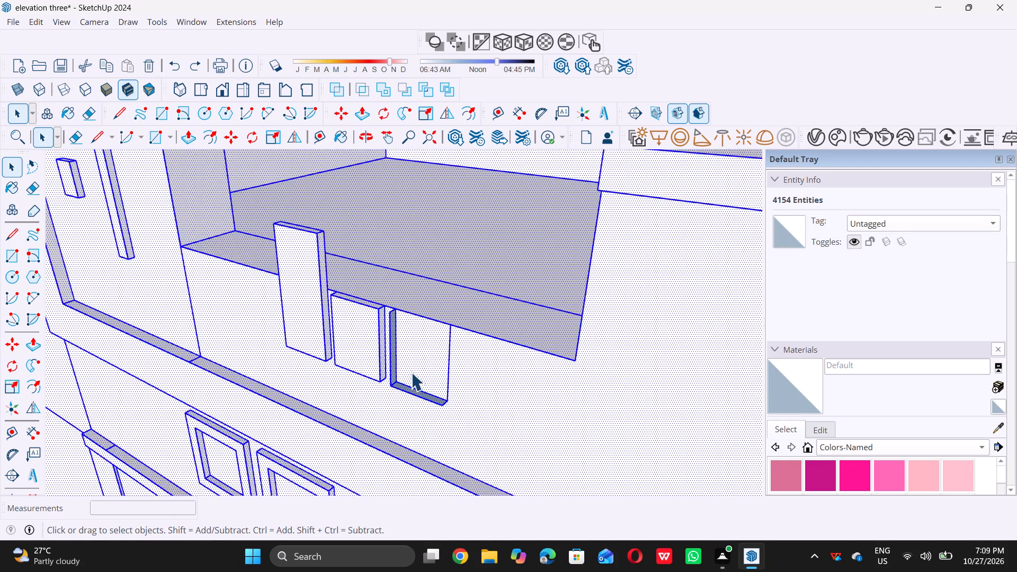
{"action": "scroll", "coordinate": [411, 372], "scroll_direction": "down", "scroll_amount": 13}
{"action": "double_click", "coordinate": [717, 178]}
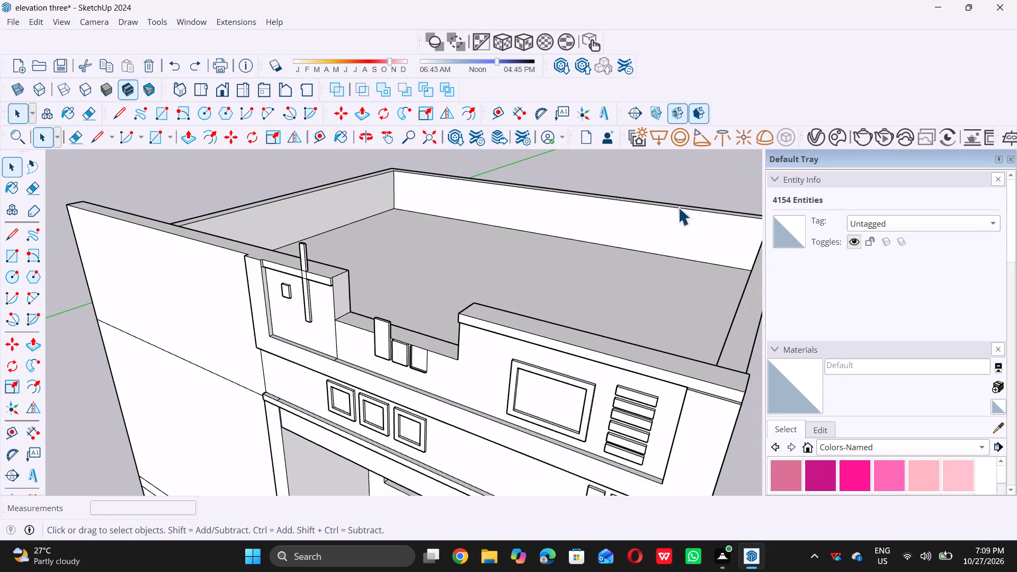
Pull the rightmost strip's bottom face up about 8 1/2" to the parapet's top edge, rebuilding the lower section as a solid.
{"action": "scroll", "coordinate": [395, 369], "scroll_direction": "up", "scroll_amount": 20}
{"action": "scroll", "coordinate": [395, 369], "scroll_direction": "up", "scroll_amount": 1}
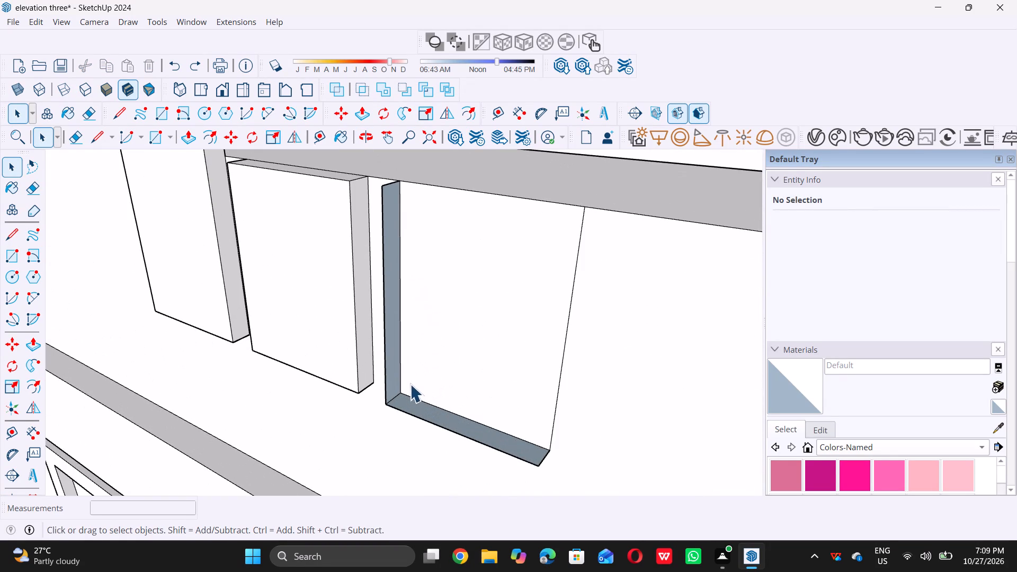
{"action": "double_click", "coordinate": [425, 410]}
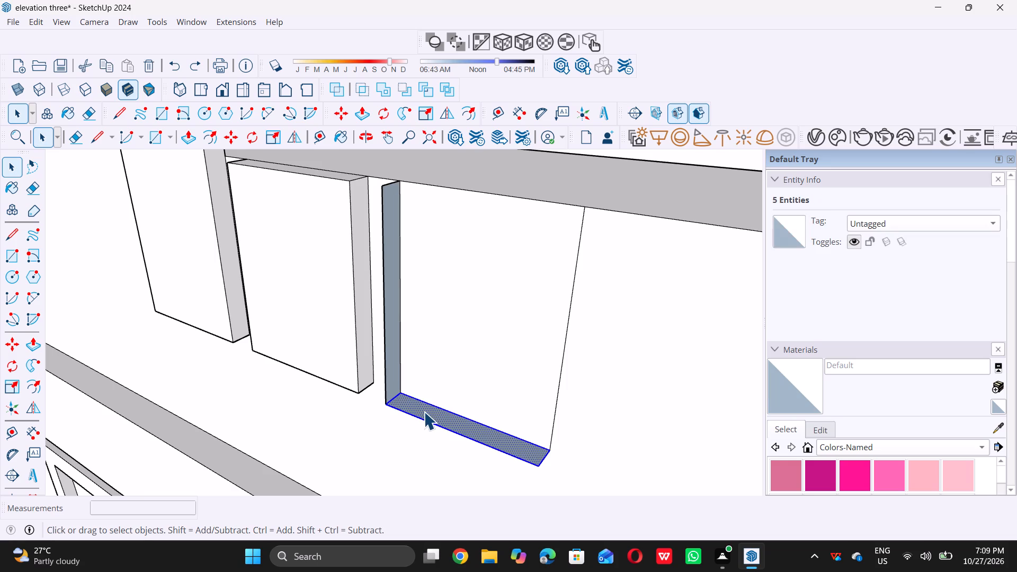
{"action": "key", "text": "p"}
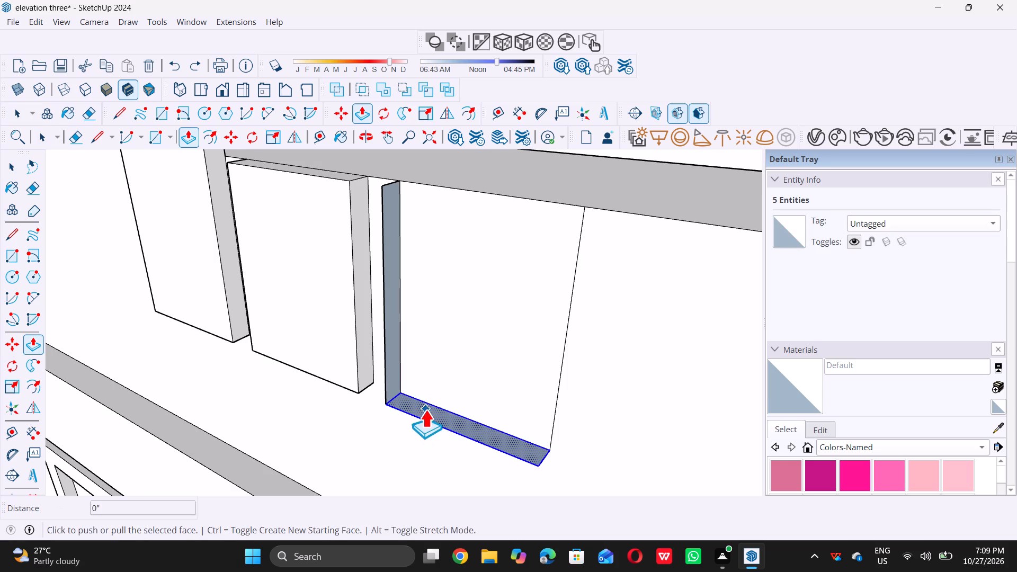
{"action": "left_click", "coordinate": [428, 408]}
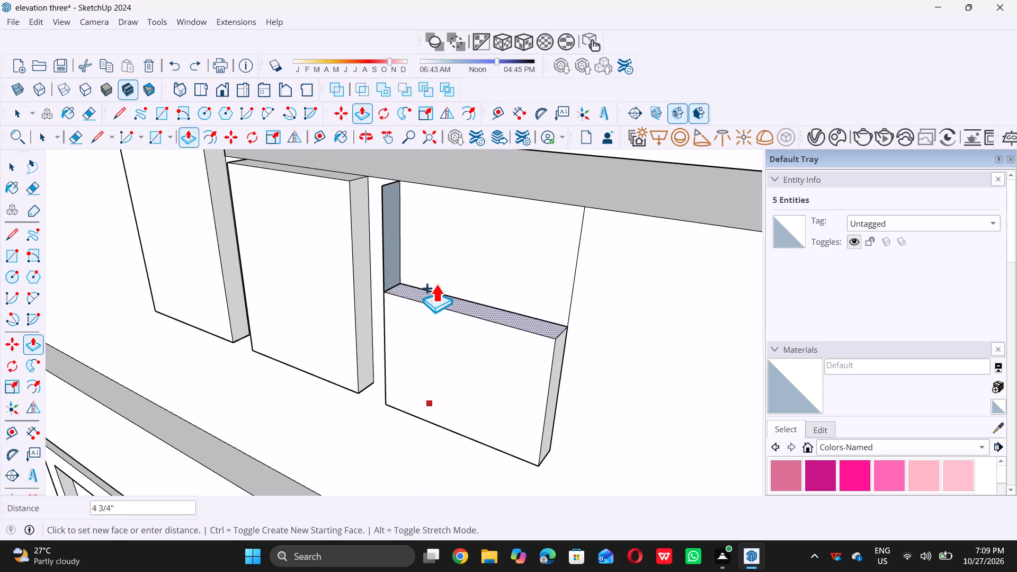
{"action": "left_click", "coordinate": [400, 180]}
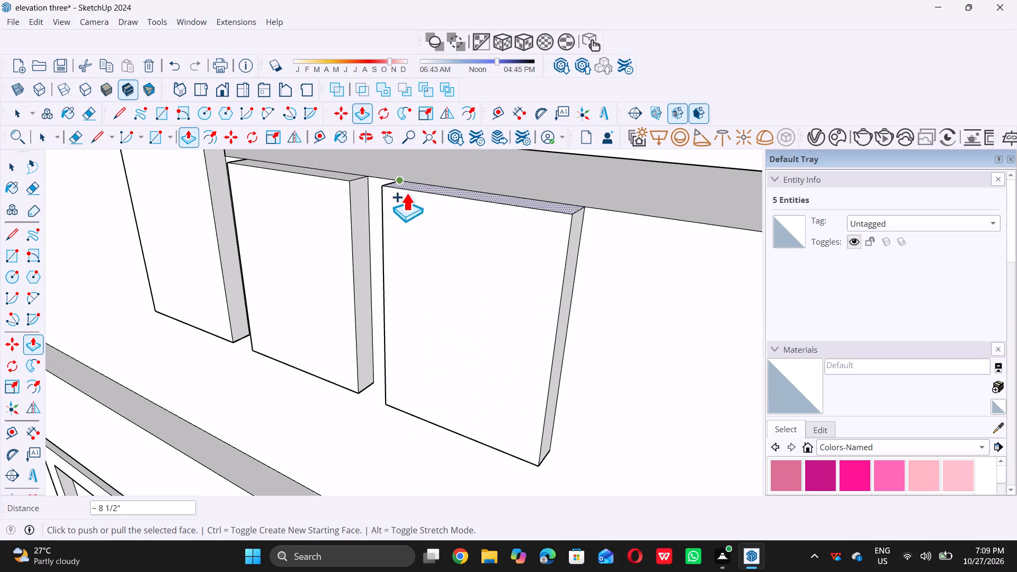
{"action": "key", "text": "space"}
Examine the rebuilt strips and the whole front elevation from the front and from an angle above.
{"action": "scroll", "coordinate": [448, 341], "scroll_direction": "down", "scroll_amount": 10}
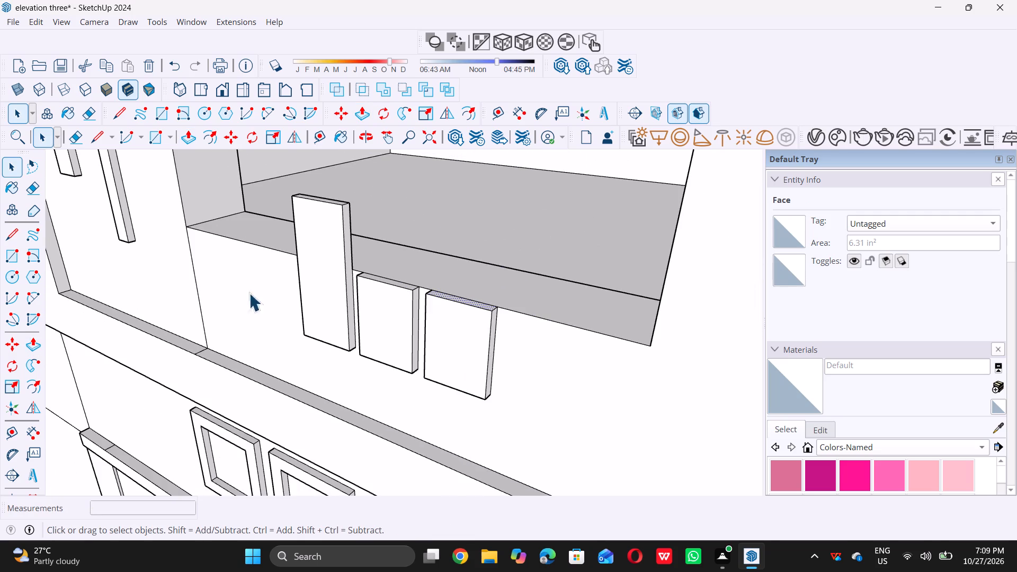
{"action": "middle_click_drag", "start_coordinate": [273, 272], "coordinate": [350, 231]}
{"action": "middle_click_drag", "start_coordinate": [423, 206], "coordinate": [389, 287]}
{"action": "scroll", "coordinate": [385, 178], "scroll_direction": "up", "scroll_amount": 1}
{"action": "scroll", "coordinate": [386, 177], "scroll_direction": "down", "scroll_amount": 5}
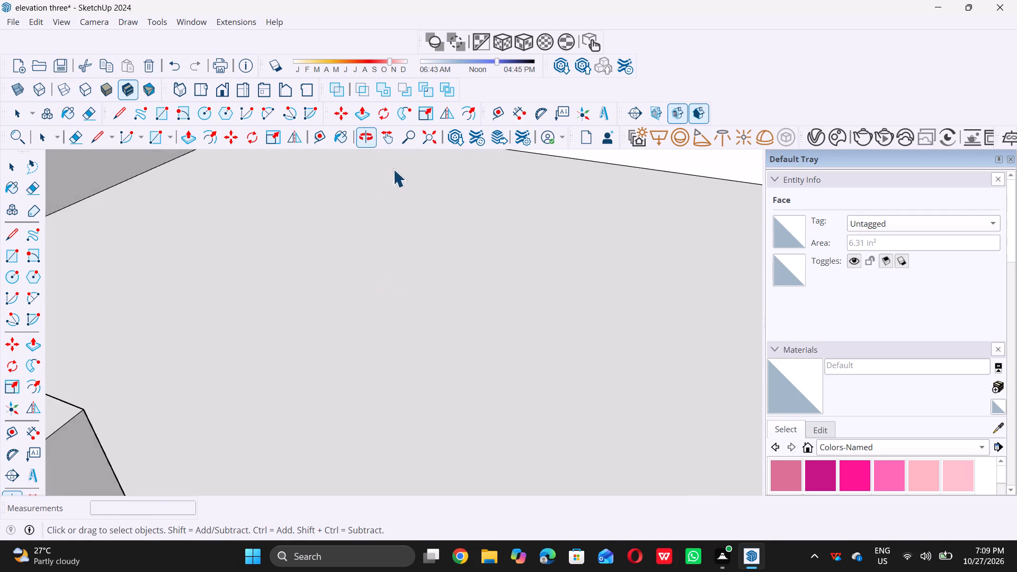
{"action": "scroll", "coordinate": [393, 169], "scroll_direction": "down", "scroll_amount": 7}
{"action": "middle_click_drag", "start_coordinate": [314, 315], "coordinate": [408, 193]}
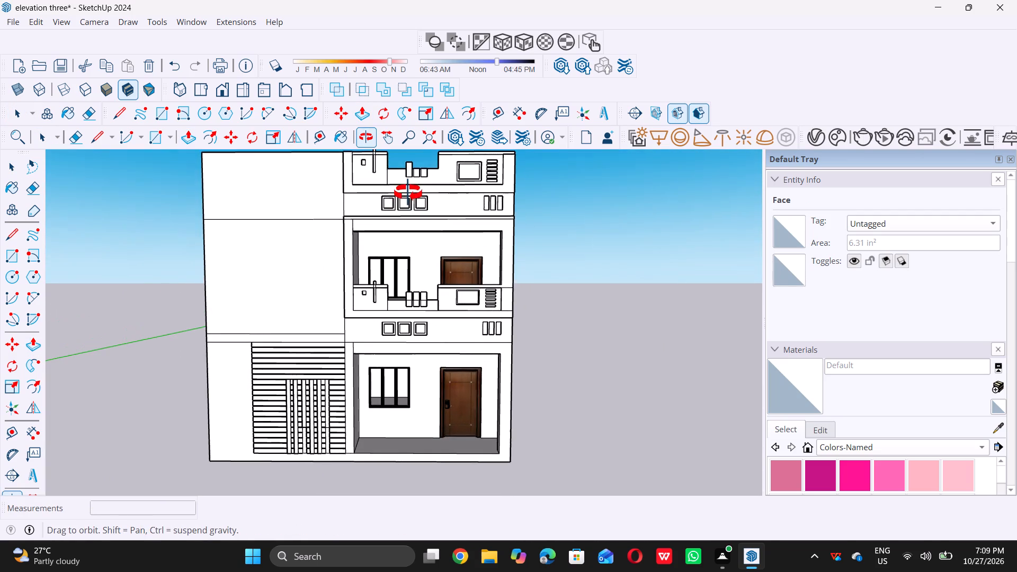
{"action": "middle_click_drag", "start_coordinate": [408, 193], "coordinate": [240, 317]}
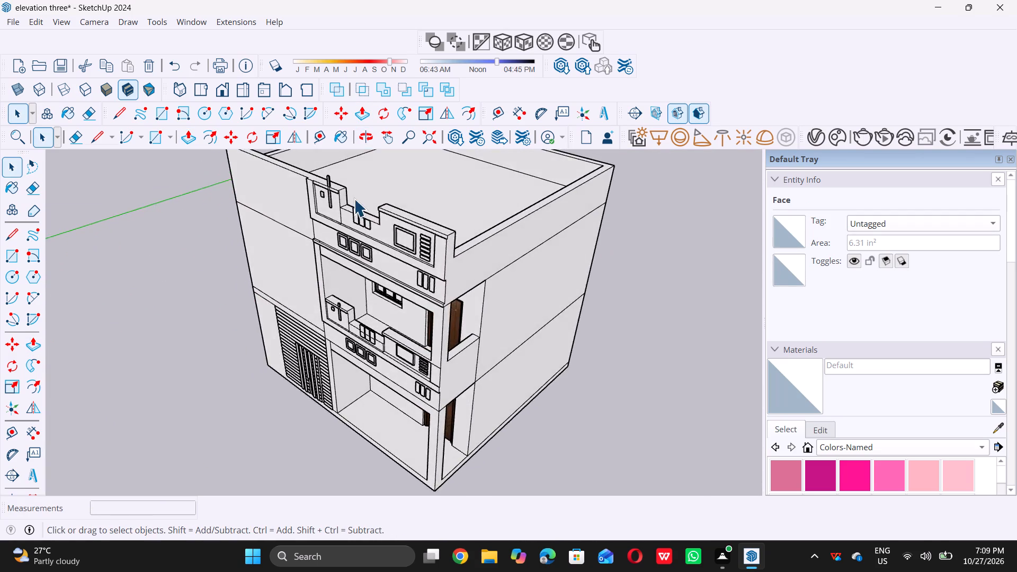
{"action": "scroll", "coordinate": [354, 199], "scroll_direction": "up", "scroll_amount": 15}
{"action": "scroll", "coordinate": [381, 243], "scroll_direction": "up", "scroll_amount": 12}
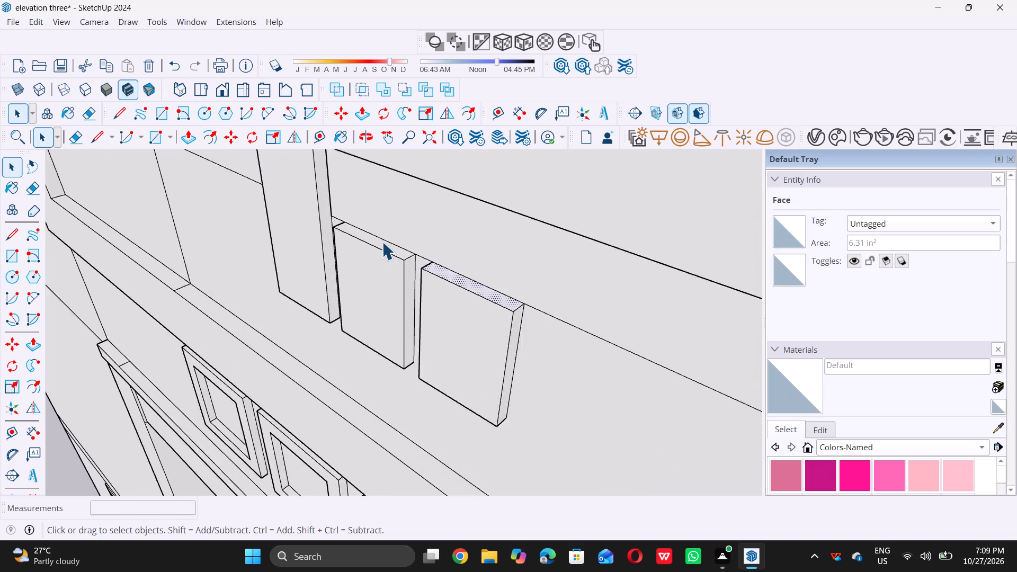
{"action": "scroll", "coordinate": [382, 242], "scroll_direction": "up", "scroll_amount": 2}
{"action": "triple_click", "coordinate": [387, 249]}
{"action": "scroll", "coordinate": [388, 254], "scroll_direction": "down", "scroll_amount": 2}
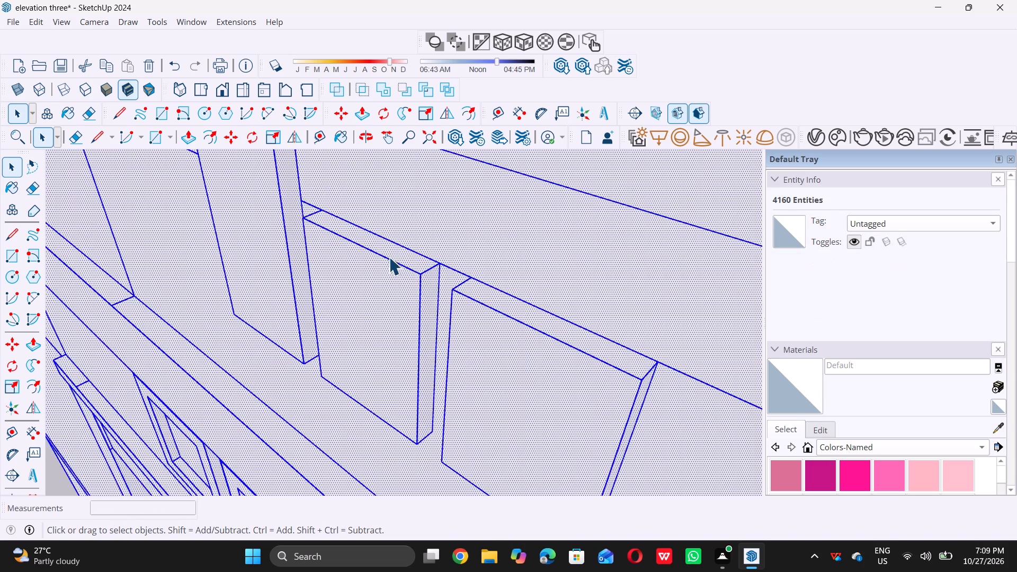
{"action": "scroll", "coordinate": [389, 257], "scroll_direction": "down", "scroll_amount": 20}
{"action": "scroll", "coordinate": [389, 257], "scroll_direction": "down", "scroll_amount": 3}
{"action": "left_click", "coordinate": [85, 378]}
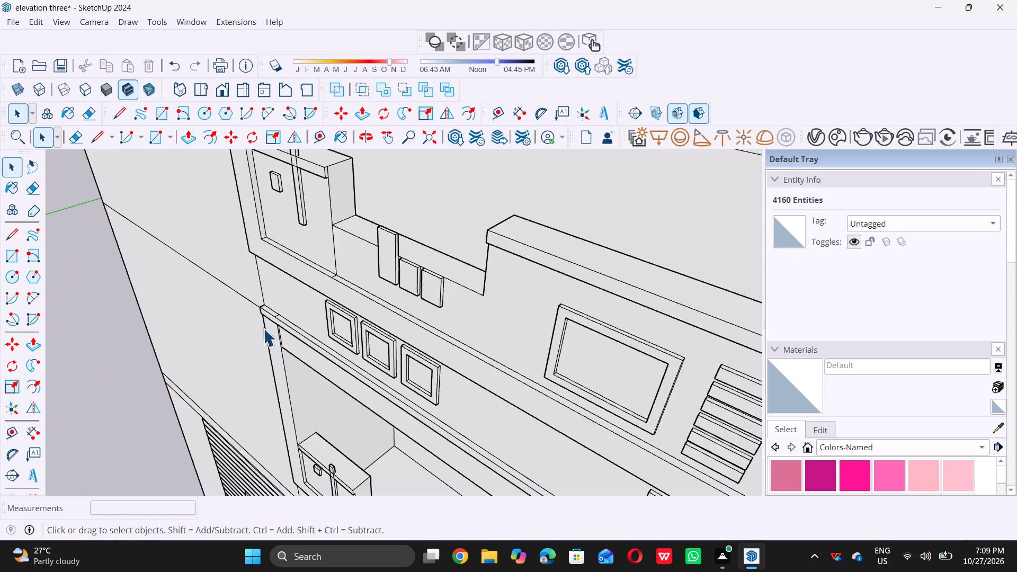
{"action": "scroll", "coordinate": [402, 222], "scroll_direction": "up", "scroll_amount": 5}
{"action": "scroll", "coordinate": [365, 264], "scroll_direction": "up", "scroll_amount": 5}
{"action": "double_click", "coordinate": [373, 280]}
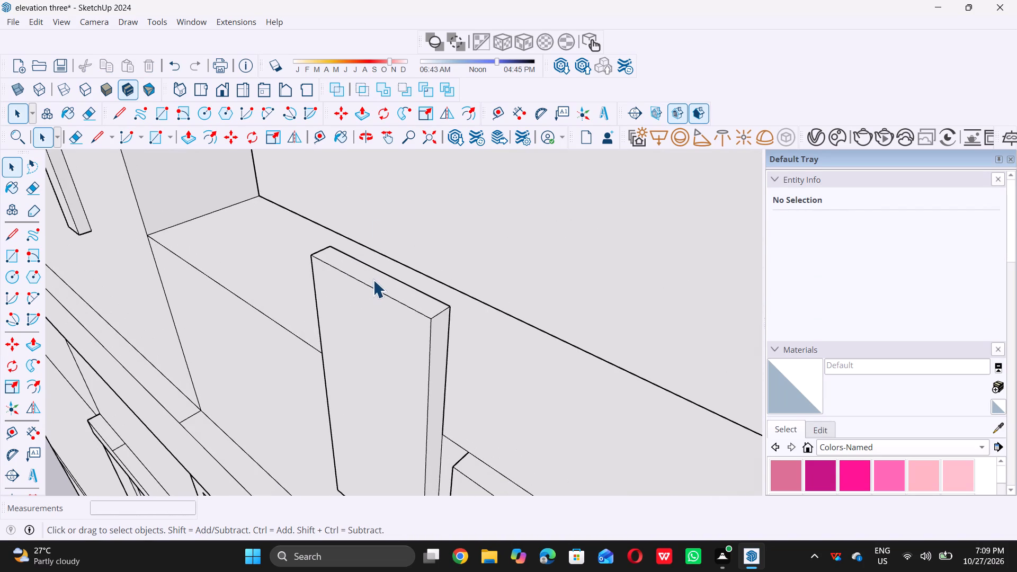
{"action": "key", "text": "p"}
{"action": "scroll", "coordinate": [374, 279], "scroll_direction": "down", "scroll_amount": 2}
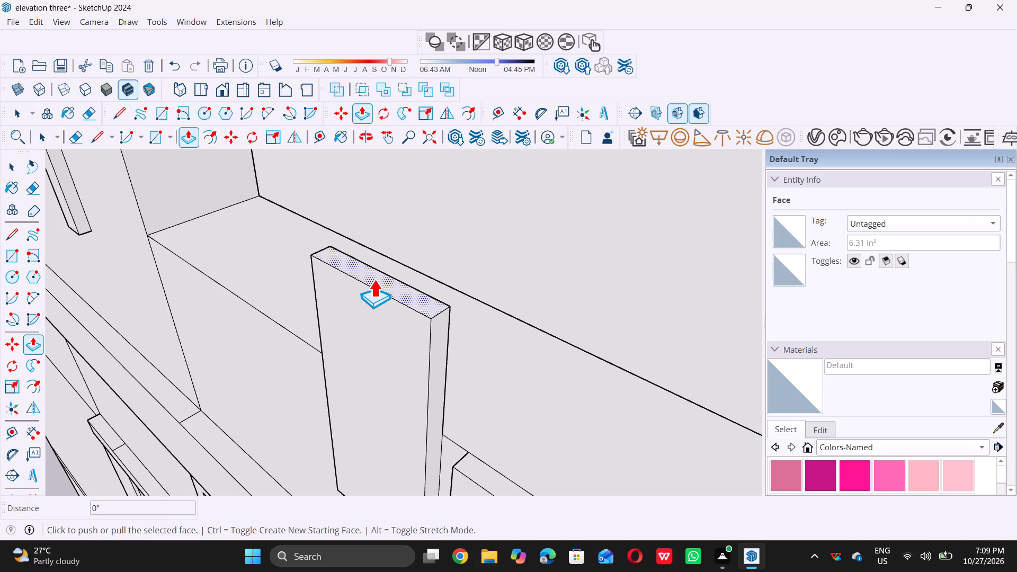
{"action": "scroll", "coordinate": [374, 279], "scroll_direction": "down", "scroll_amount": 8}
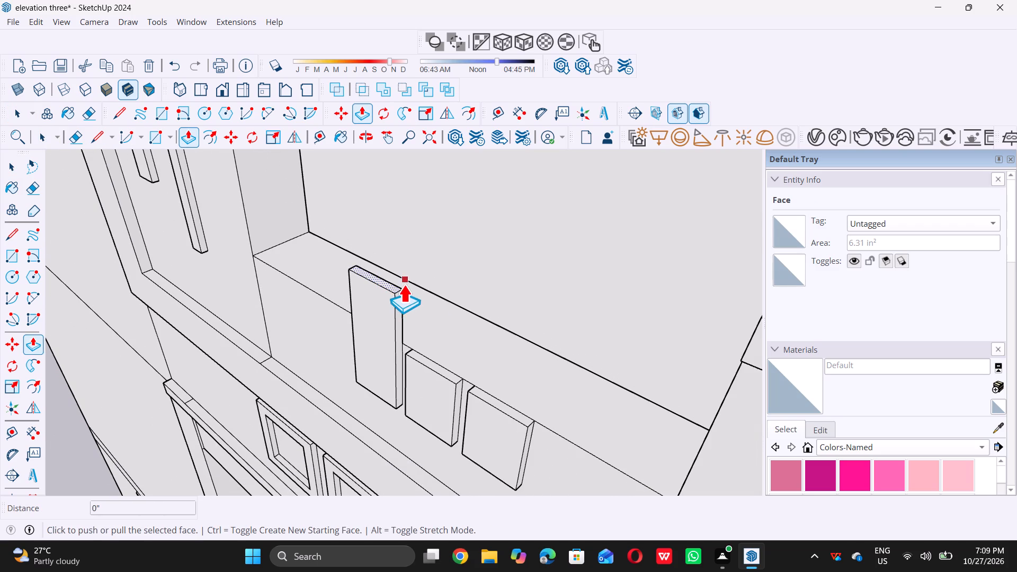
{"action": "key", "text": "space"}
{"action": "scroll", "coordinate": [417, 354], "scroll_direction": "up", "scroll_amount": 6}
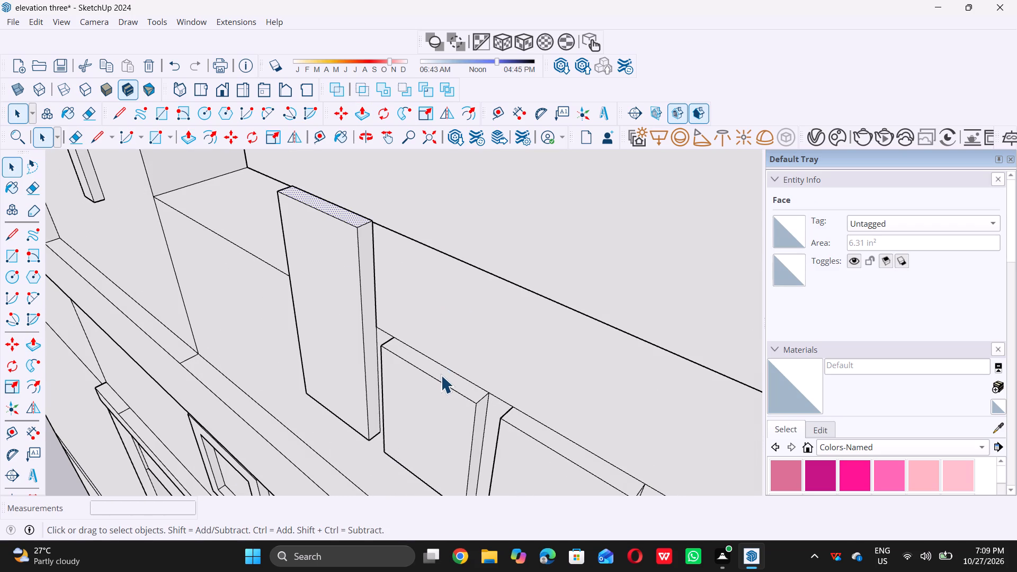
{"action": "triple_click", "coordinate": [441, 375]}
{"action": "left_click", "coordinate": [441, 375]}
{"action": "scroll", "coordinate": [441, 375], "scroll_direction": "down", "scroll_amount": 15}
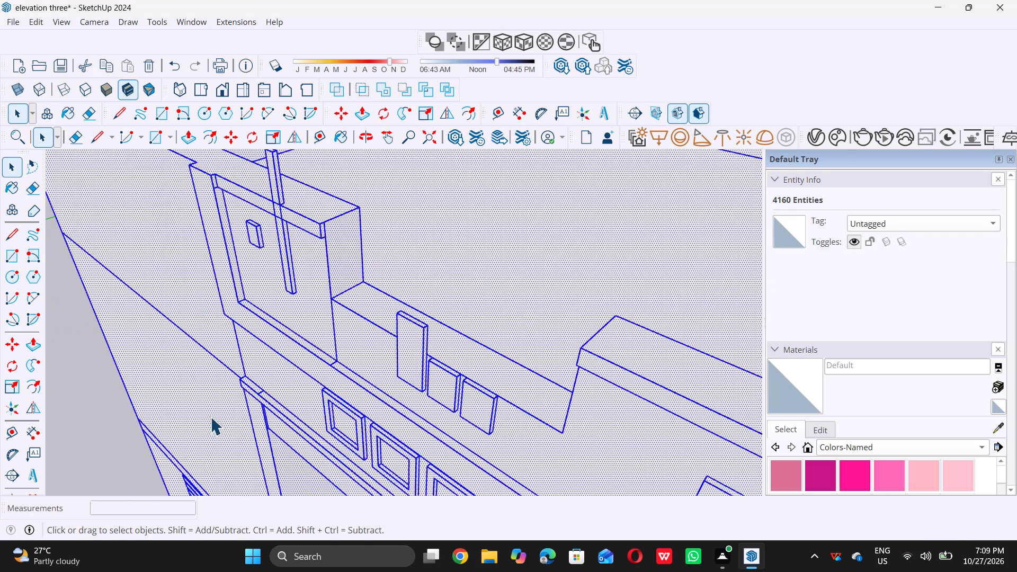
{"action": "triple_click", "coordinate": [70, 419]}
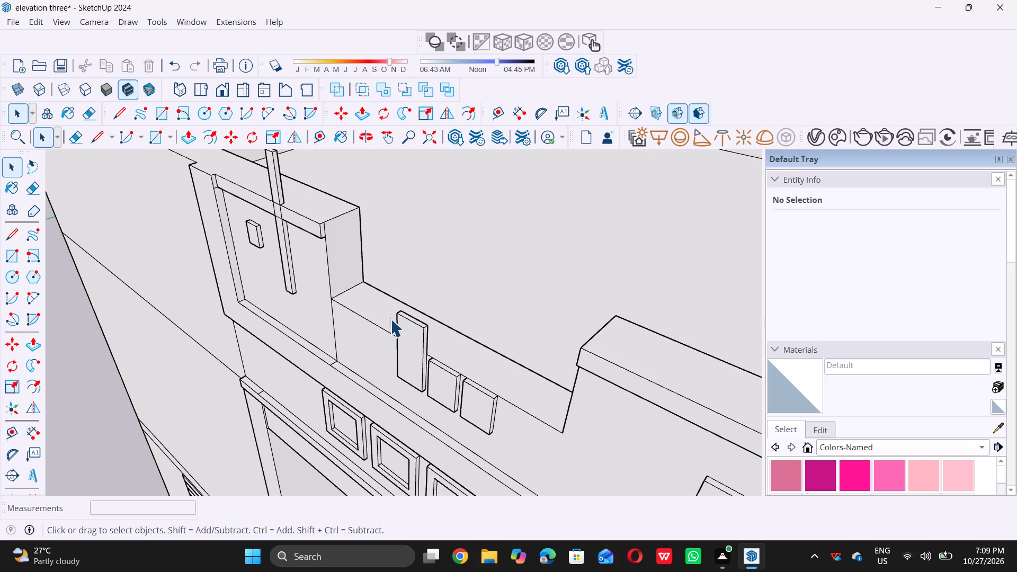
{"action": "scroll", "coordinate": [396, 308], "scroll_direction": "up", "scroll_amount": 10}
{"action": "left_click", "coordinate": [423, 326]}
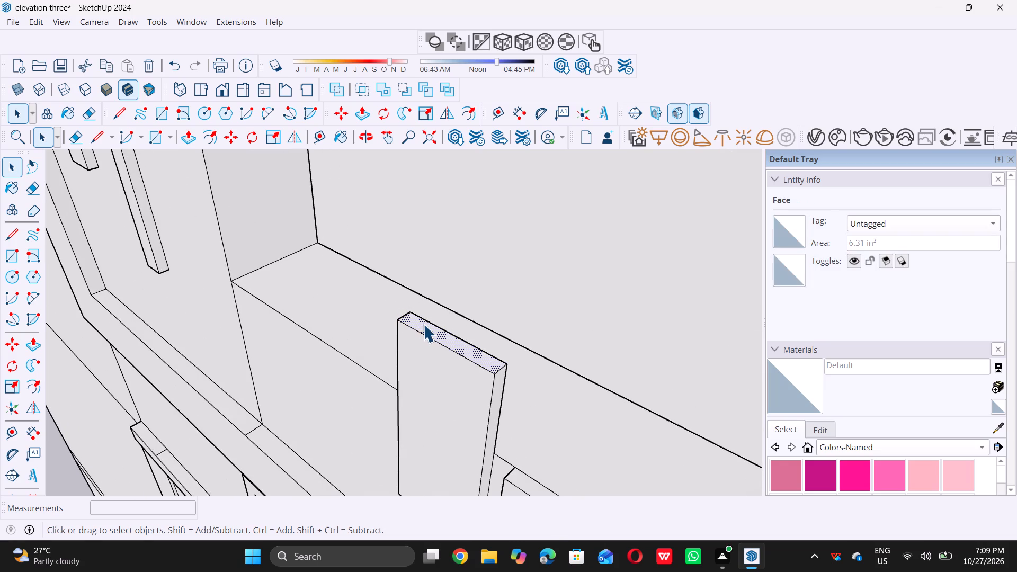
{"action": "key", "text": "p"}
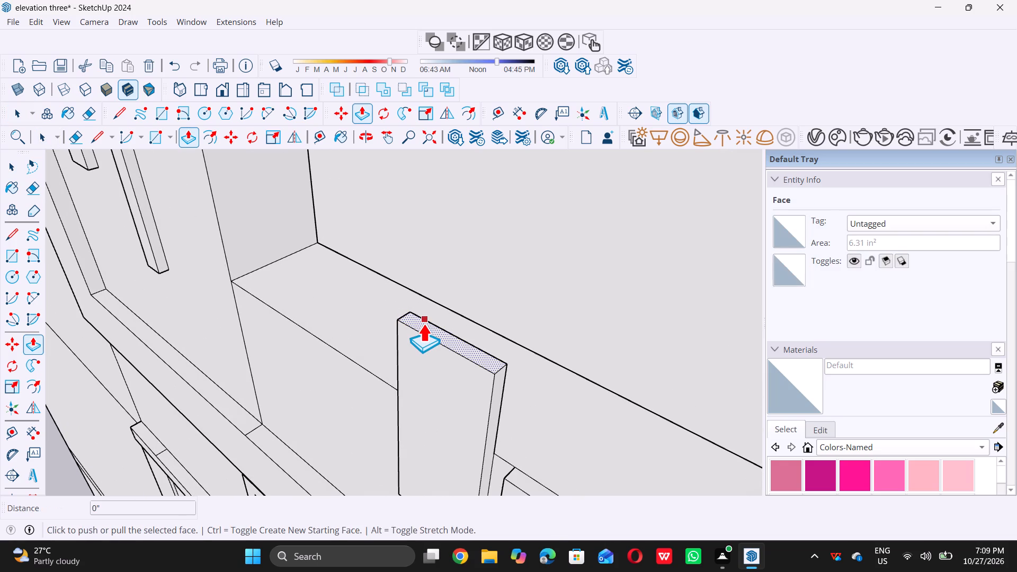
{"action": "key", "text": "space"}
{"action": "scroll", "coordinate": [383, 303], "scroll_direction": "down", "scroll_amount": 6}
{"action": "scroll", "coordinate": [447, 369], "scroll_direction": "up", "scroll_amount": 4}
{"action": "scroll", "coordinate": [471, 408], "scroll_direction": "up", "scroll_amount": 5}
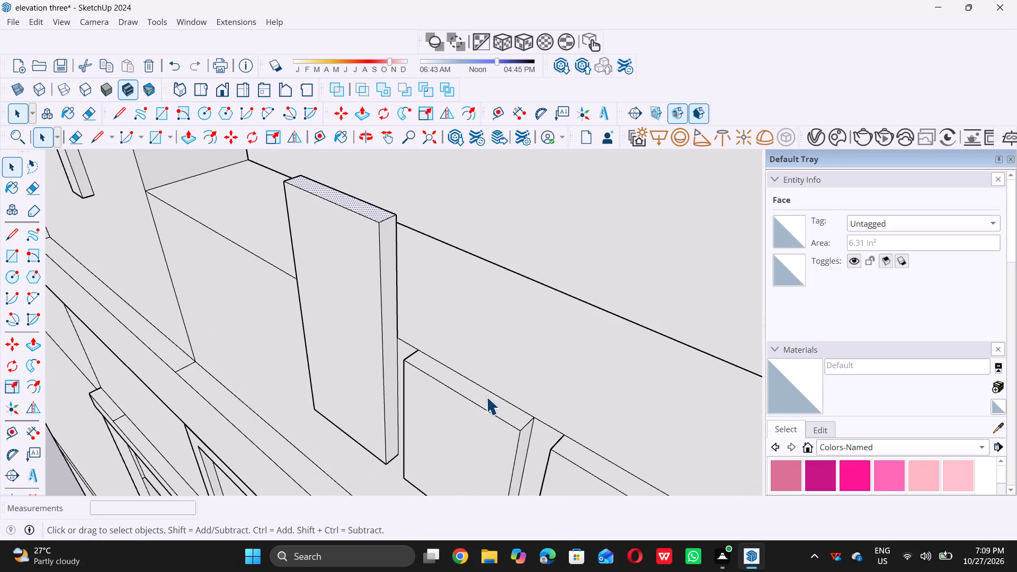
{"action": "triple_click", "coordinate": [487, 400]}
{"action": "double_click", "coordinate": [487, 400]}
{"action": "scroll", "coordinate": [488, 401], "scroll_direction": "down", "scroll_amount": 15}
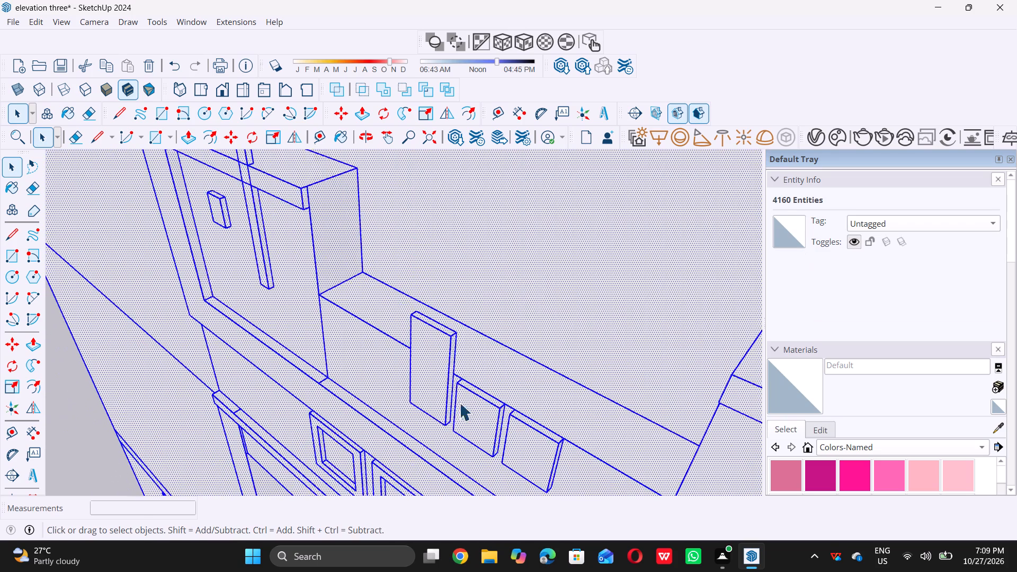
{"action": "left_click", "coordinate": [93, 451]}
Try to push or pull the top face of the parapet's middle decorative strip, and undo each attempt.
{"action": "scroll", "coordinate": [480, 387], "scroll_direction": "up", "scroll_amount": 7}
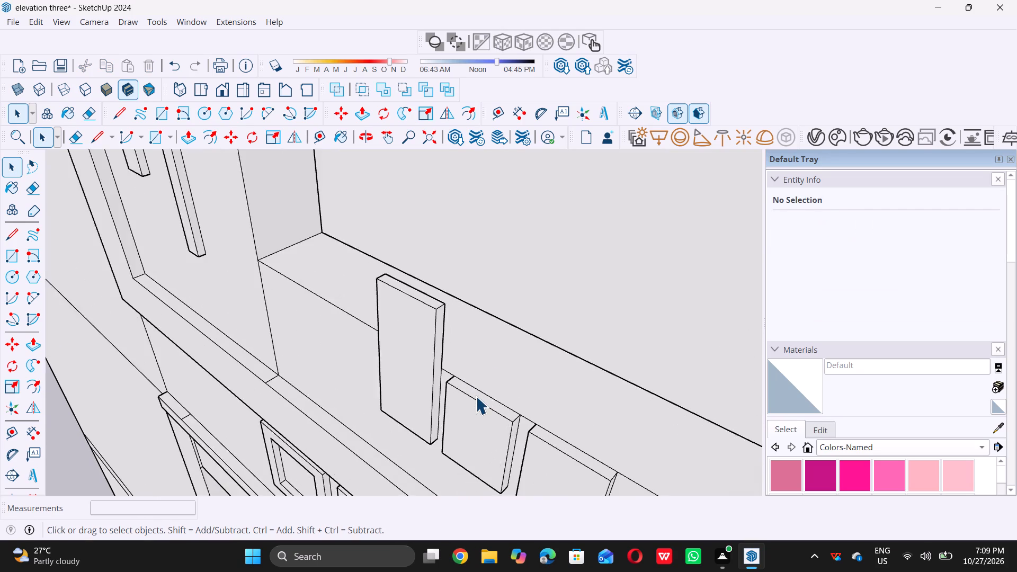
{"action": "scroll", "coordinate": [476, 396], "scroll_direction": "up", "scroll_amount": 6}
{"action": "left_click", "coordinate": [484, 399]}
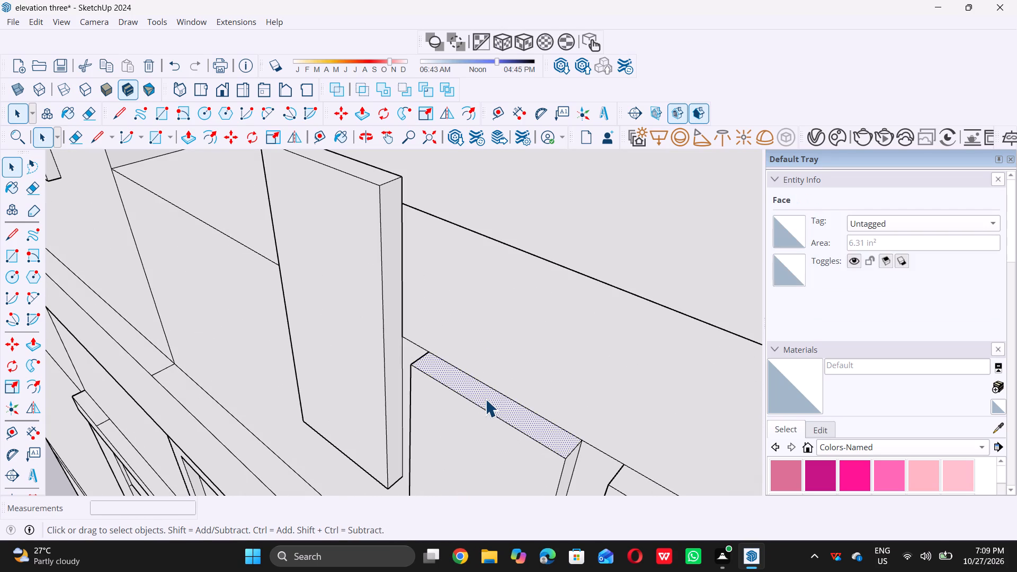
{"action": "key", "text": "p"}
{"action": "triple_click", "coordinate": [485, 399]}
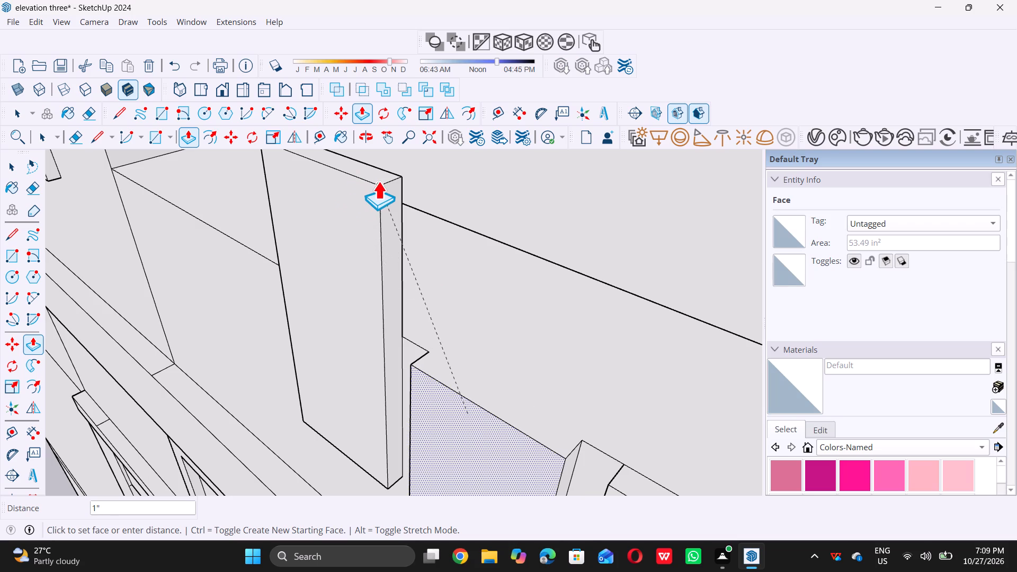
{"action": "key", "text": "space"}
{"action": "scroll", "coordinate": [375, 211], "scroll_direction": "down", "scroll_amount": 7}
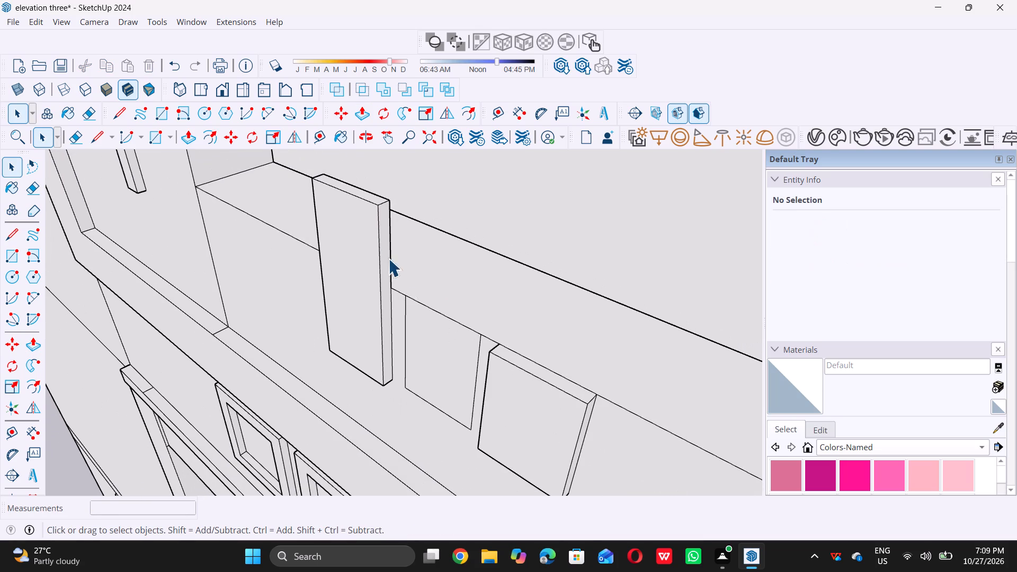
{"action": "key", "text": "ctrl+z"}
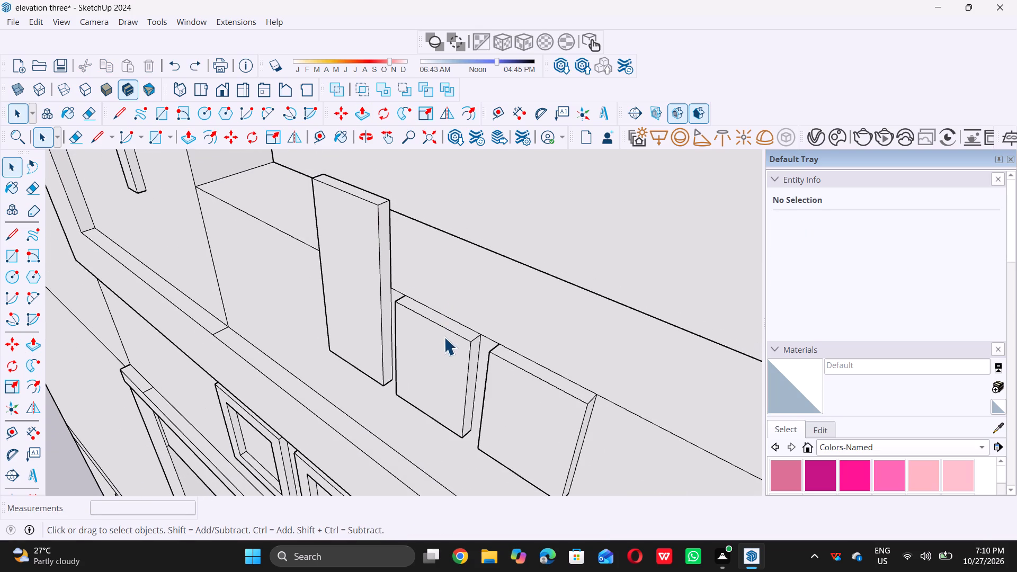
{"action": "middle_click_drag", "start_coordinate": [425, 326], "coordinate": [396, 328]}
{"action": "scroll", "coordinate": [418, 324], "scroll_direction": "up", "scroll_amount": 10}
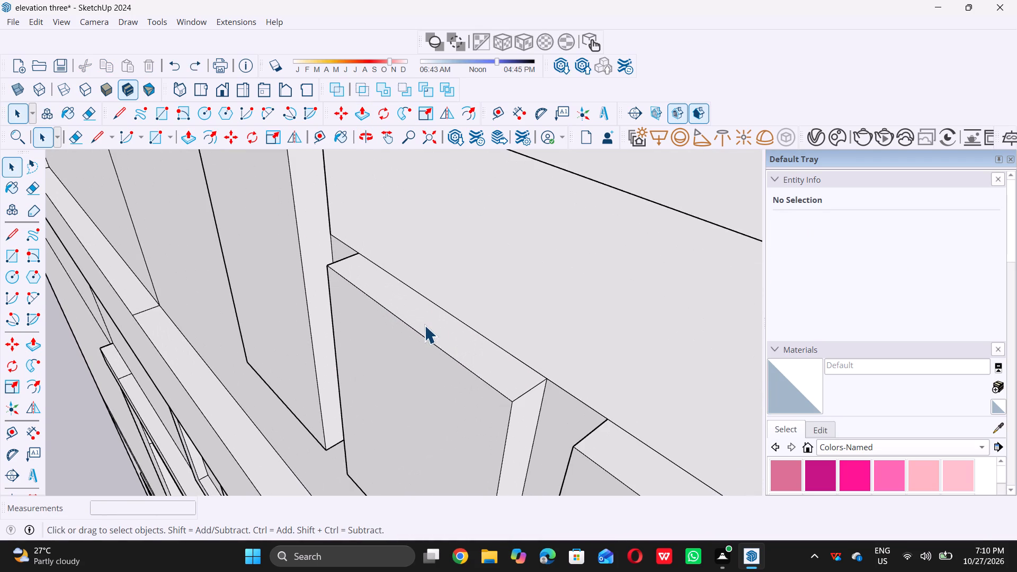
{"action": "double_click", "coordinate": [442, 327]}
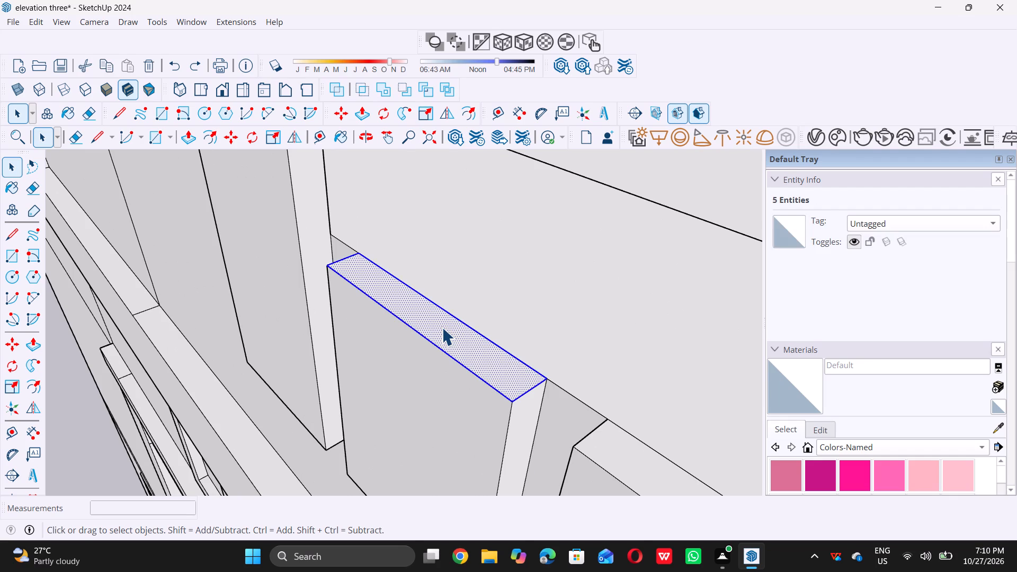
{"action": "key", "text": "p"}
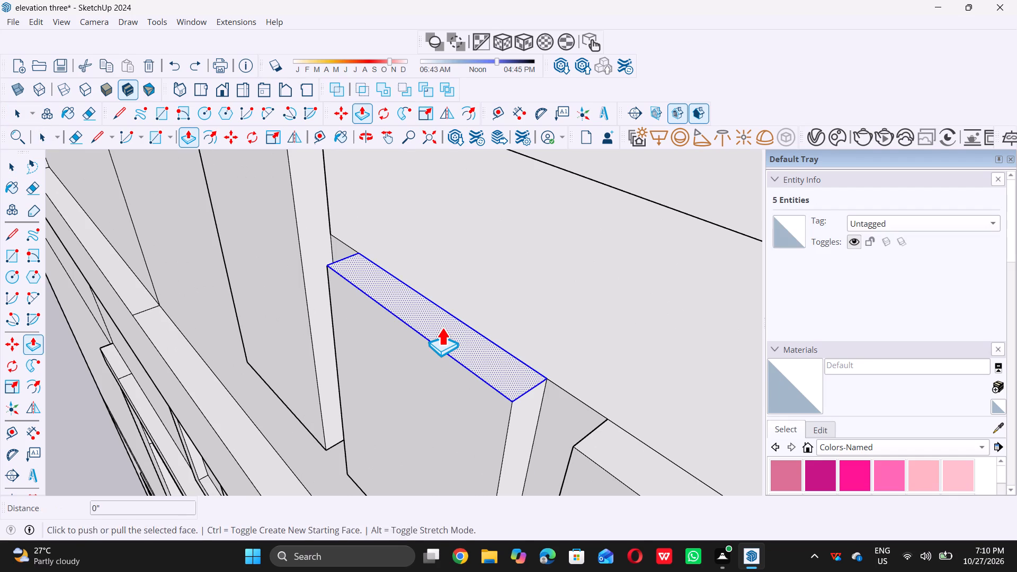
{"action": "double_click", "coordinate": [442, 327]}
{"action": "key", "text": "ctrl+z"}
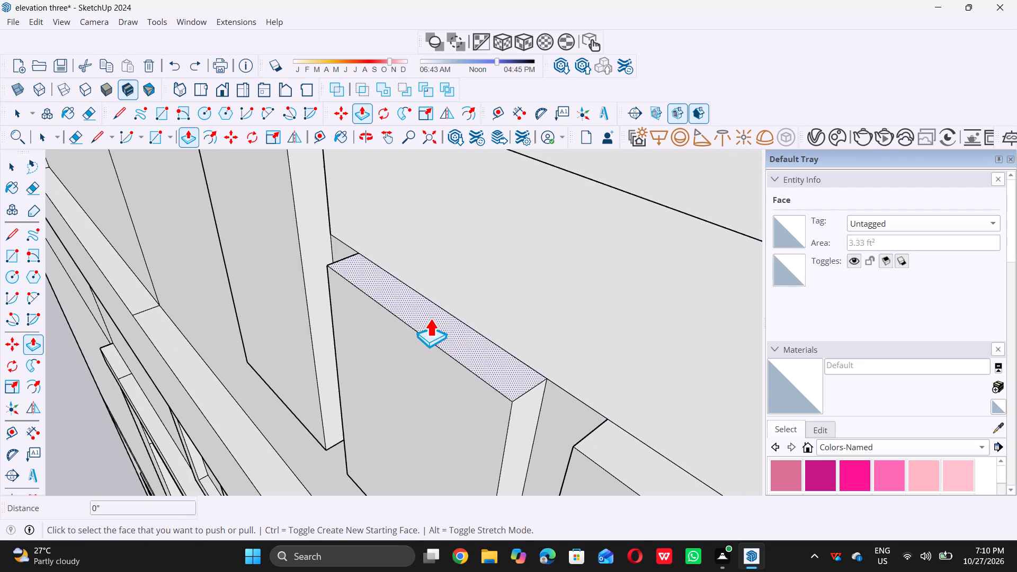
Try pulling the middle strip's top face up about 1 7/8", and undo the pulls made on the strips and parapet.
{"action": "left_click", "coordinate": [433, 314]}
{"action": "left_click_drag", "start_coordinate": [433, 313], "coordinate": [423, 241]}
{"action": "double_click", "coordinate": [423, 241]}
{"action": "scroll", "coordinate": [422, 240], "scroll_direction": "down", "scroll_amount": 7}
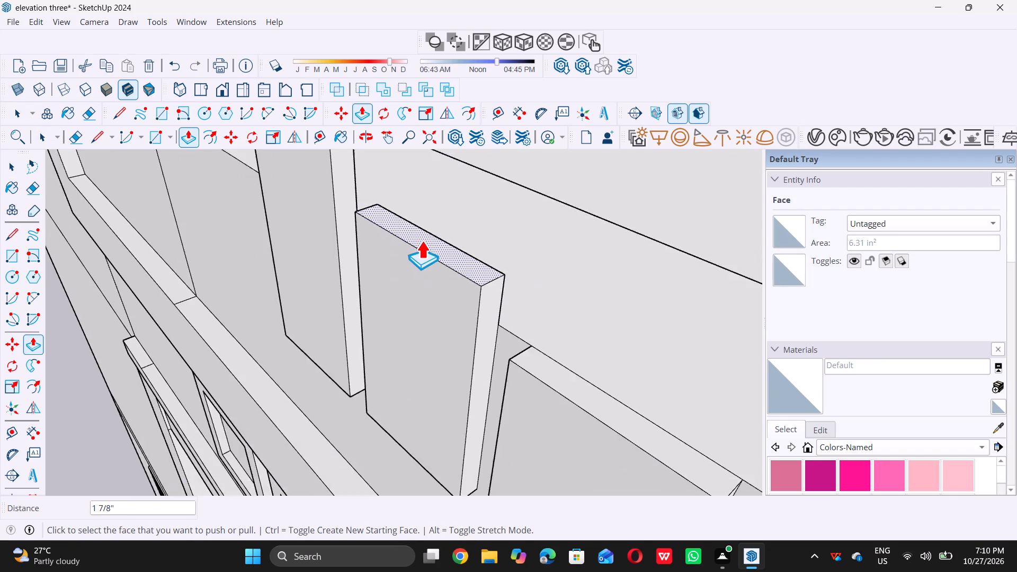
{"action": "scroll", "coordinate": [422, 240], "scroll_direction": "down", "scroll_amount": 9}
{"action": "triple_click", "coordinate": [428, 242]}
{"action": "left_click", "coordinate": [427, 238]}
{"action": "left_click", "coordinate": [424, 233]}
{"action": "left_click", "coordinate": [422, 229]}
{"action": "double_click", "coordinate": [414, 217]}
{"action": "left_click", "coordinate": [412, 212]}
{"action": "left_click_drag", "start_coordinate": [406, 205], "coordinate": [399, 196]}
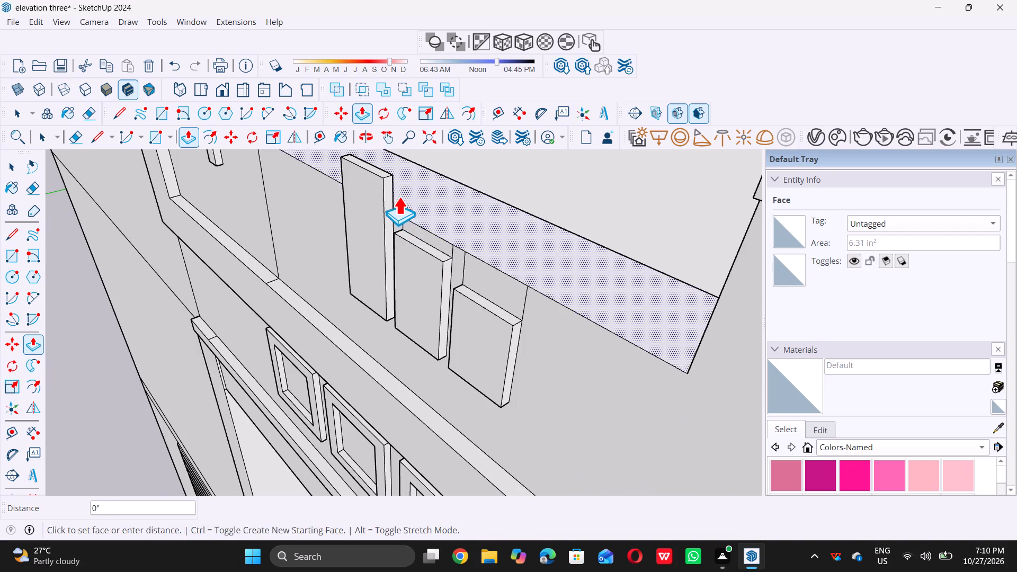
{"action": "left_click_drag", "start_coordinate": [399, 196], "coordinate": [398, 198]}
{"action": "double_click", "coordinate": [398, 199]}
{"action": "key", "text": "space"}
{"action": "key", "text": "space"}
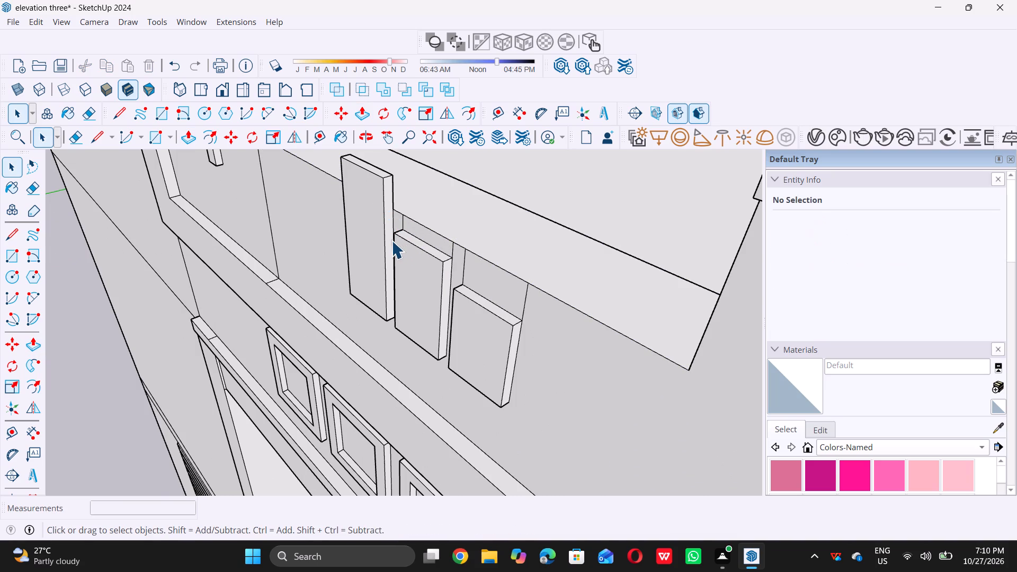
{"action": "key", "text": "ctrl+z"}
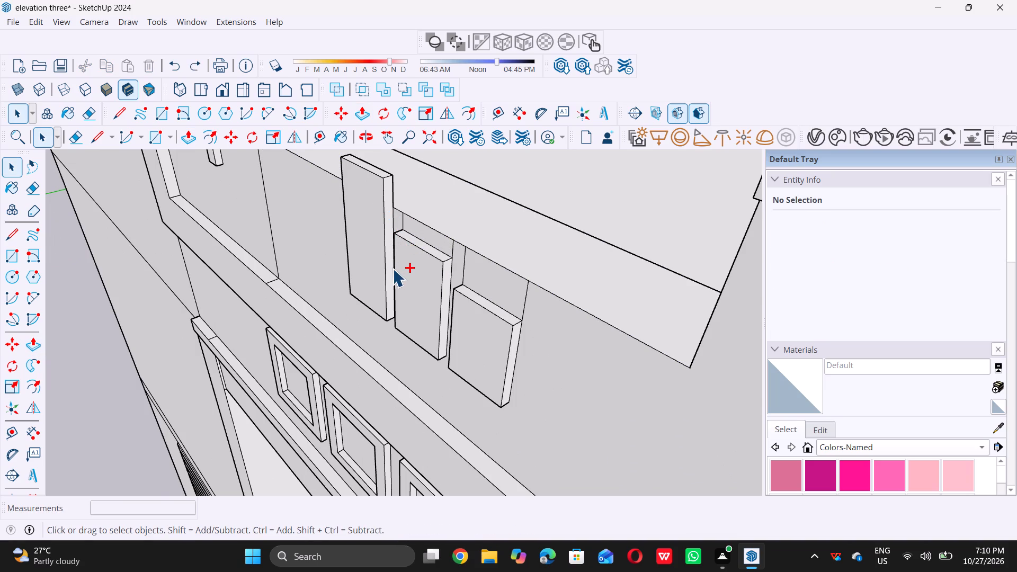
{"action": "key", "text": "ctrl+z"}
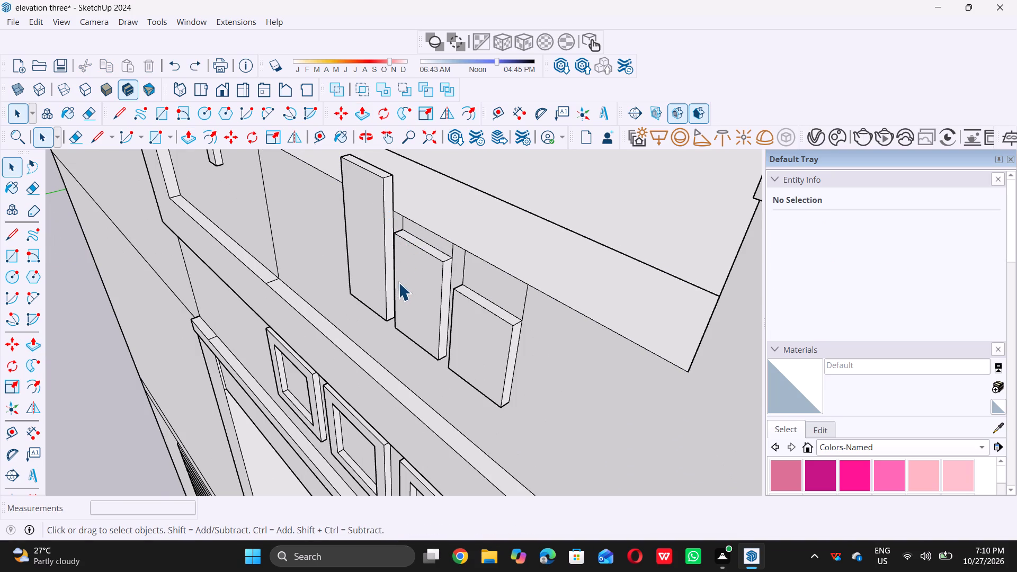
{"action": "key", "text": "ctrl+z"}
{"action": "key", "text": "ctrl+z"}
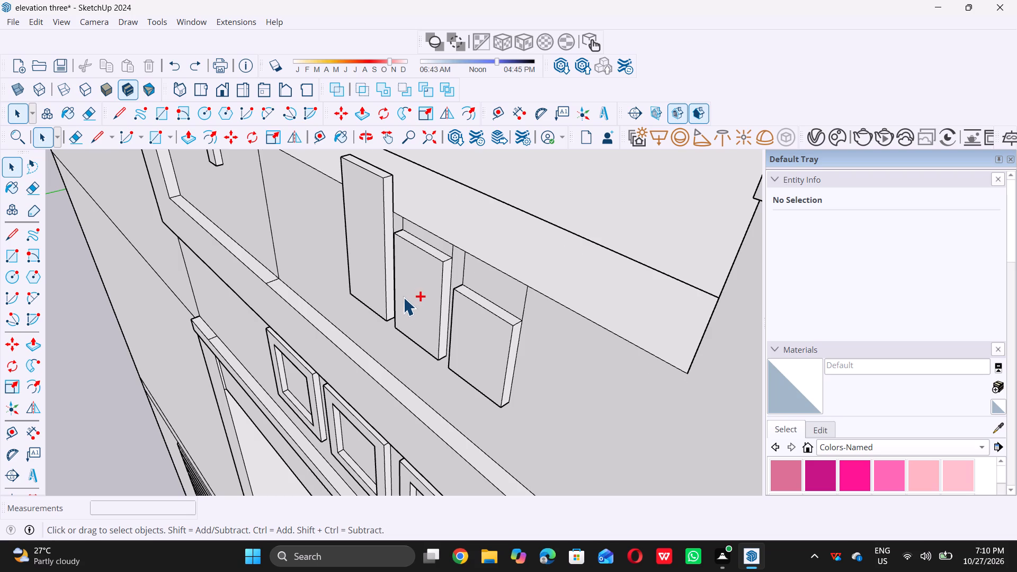
Pull the middle strip's top face up 4 9/16" to match the height of the leftmost strip.
{"action": "middle_click_drag", "start_coordinate": [432, 252], "coordinate": [409, 267]}
{"action": "scroll", "coordinate": [429, 283], "scroll_direction": "down", "scroll_amount": 12}
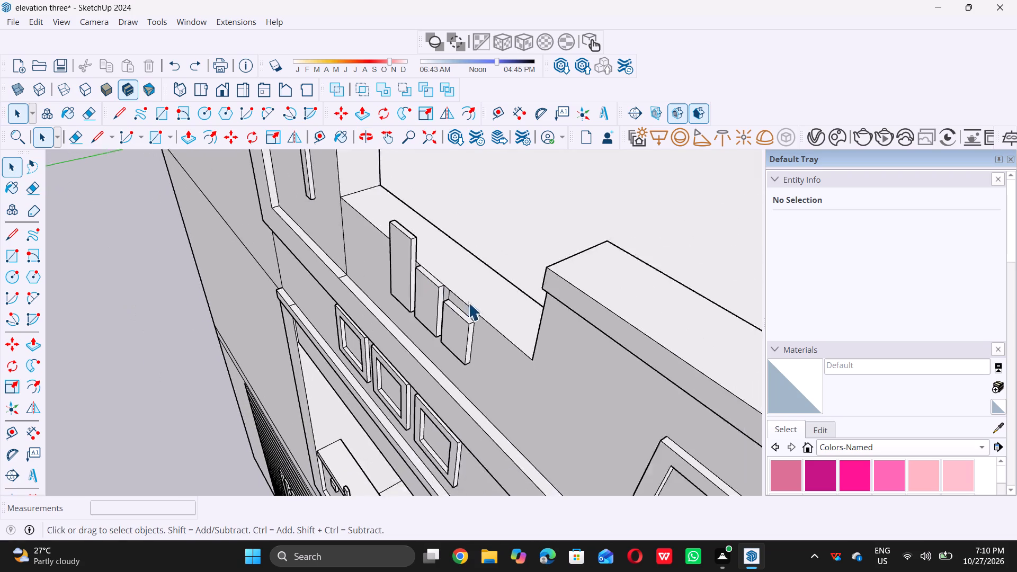
{"action": "scroll", "coordinate": [468, 302], "scroll_direction": "down", "scroll_amount": 1}
{"action": "middle_click_drag", "start_coordinate": [420, 287], "coordinate": [437, 254]}
{"action": "scroll", "coordinate": [437, 254], "scroll_direction": "up", "scroll_amount": 20}
{"action": "scroll", "coordinate": [437, 254], "scroll_direction": "up", "scroll_amount": 1}
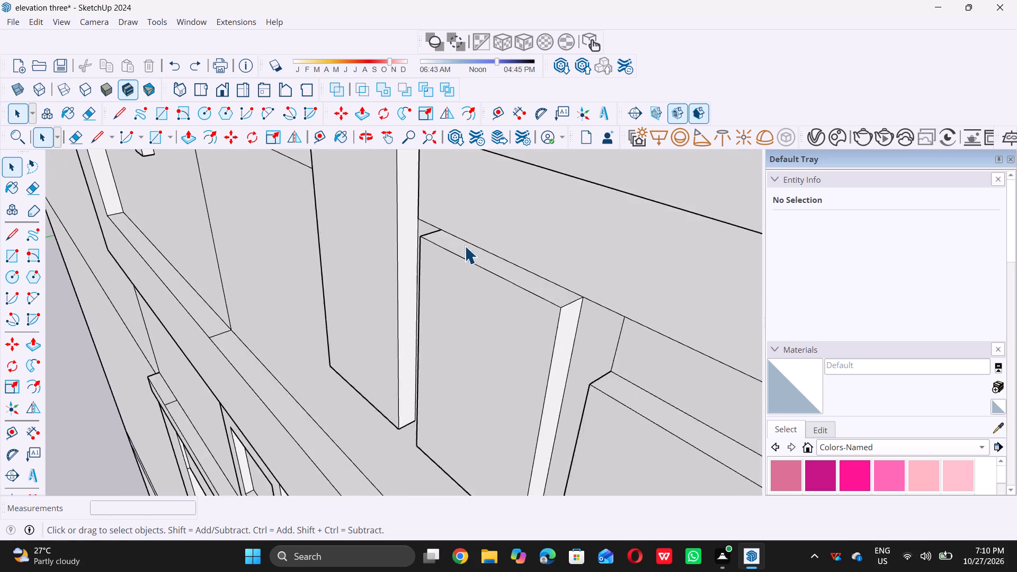
{"action": "scroll", "coordinate": [465, 246], "scroll_direction": "up", "scroll_amount": 8}
{"action": "left_click", "coordinate": [474, 263]}
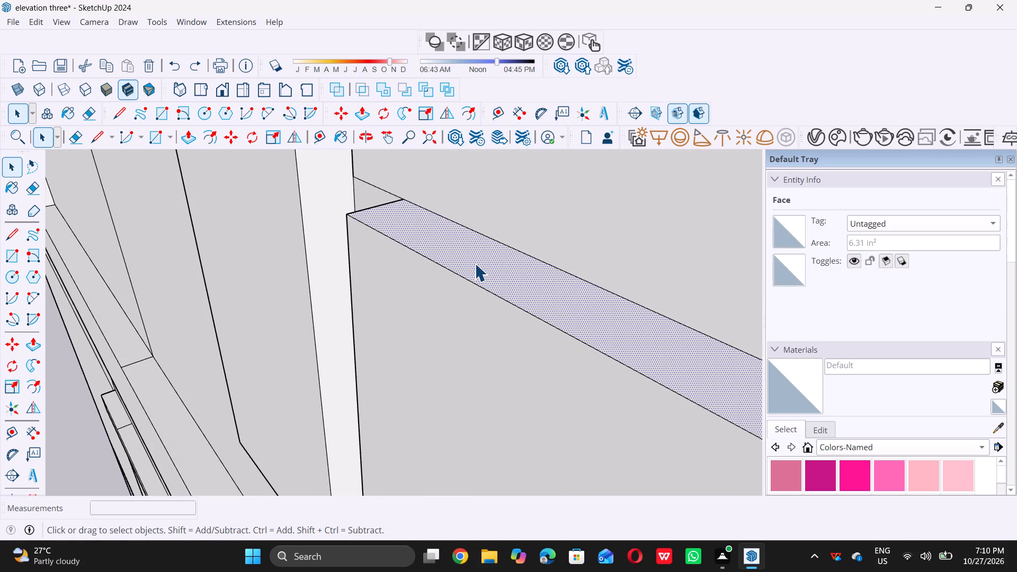
{"action": "key", "text": "p"}
{"action": "scroll", "coordinate": [475, 264], "scroll_direction": "down", "scroll_amount": 15}
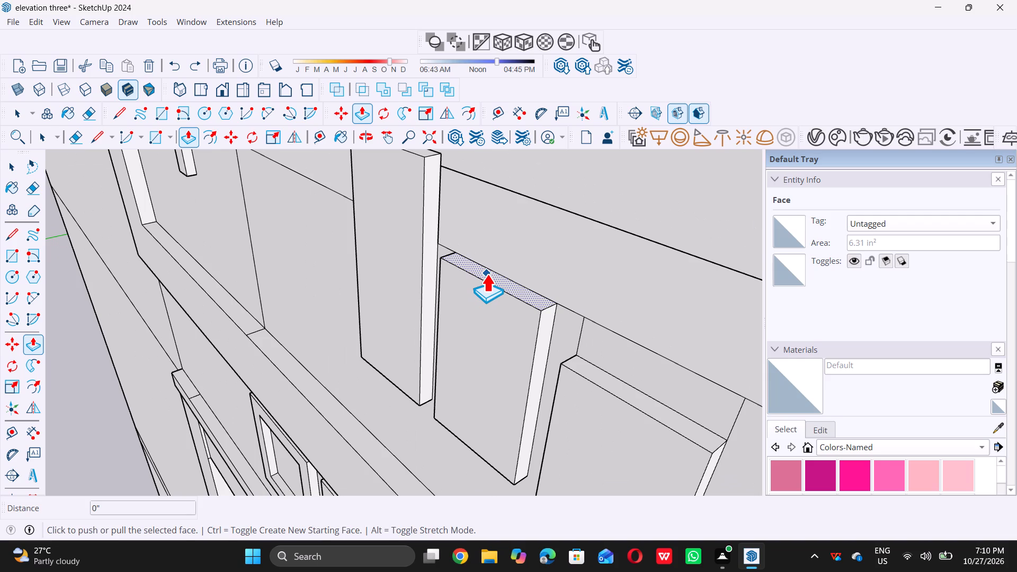
{"action": "left_click", "coordinate": [487, 273]}
{"action": "left_click", "coordinate": [427, 155]}
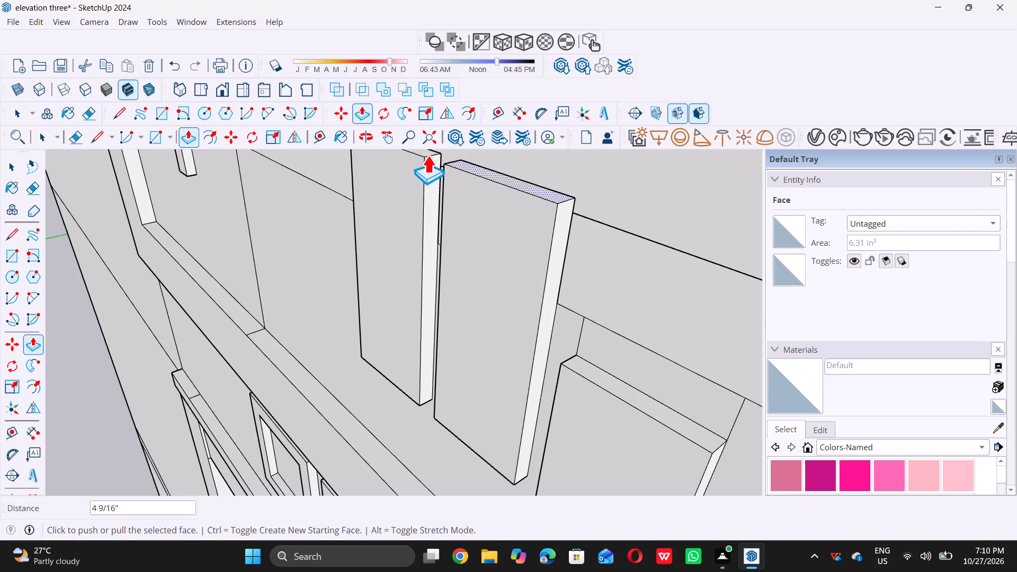
{"action": "key", "text": "space"}
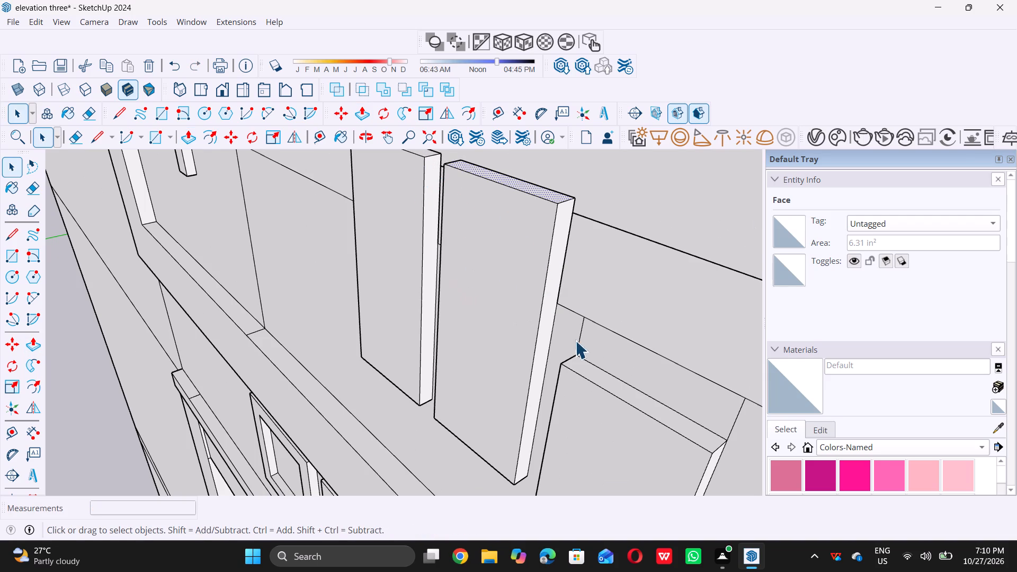
Pull the top face of the parapet's rightmost decorative strip up to match the height of the middle strip.
{"action": "double_click", "coordinate": [592, 369]}
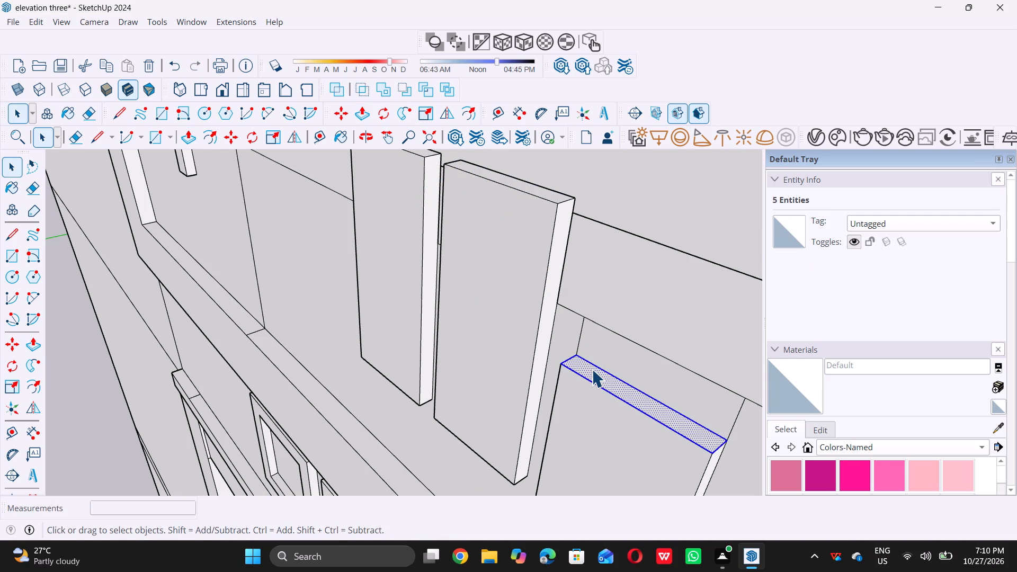
{"action": "key", "text": "p"}
{"action": "left_click", "coordinate": [592, 362]}
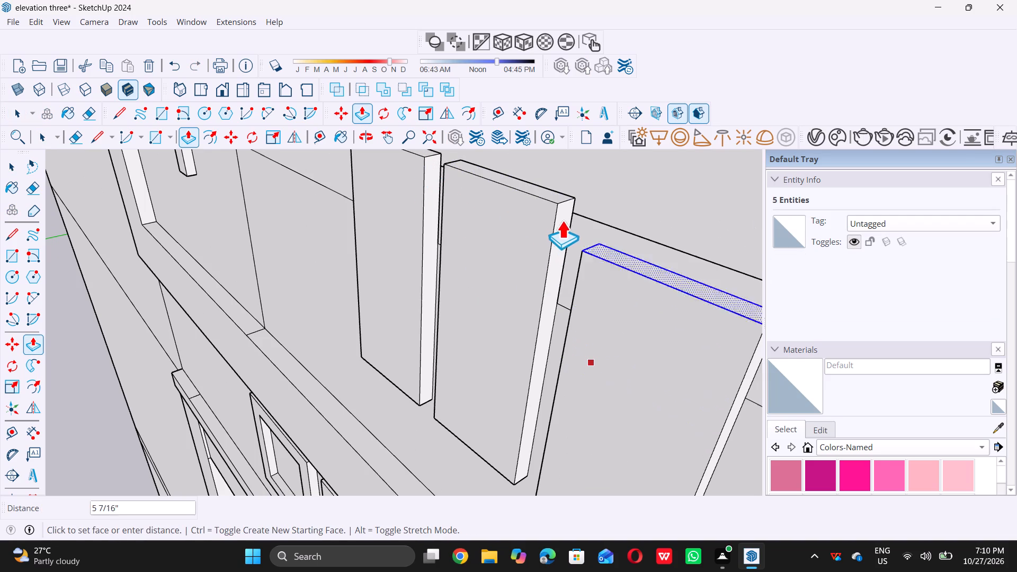
{"action": "left_click", "coordinate": [557, 201]}
{"action": "key", "text": "space"}
Examine the three raised strips and the whole house from the front, the sides and above.
{"action": "scroll", "coordinate": [565, 252], "scroll_direction": "down", "scroll_amount": 4}
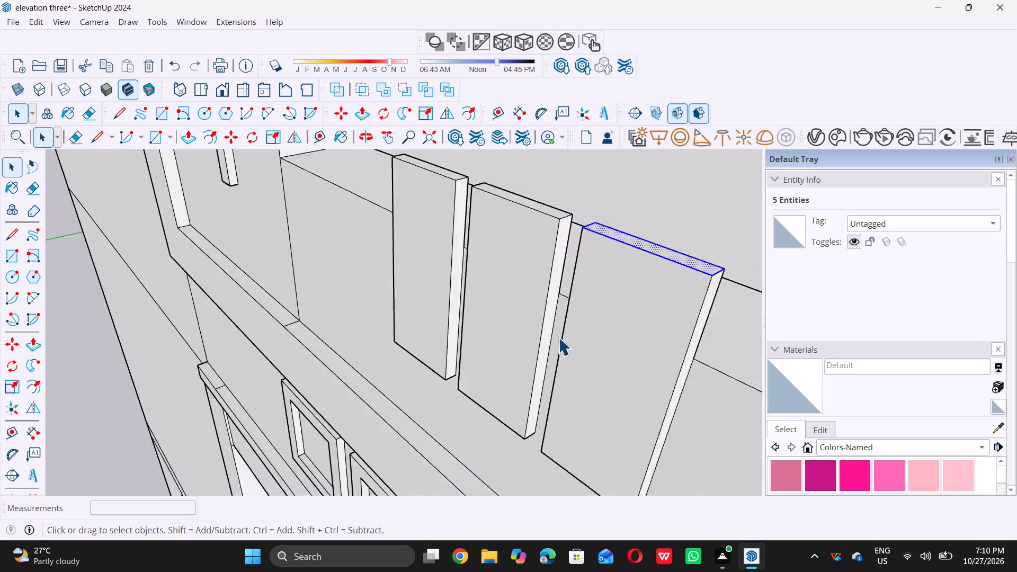
{"action": "scroll", "coordinate": [558, 337], "scroll_direction": "down", "scroll_amount": 20}
{"action": "scroll", "coordinate": [558, 337], "scroll_direction": "down", "scroll_amount": 6}
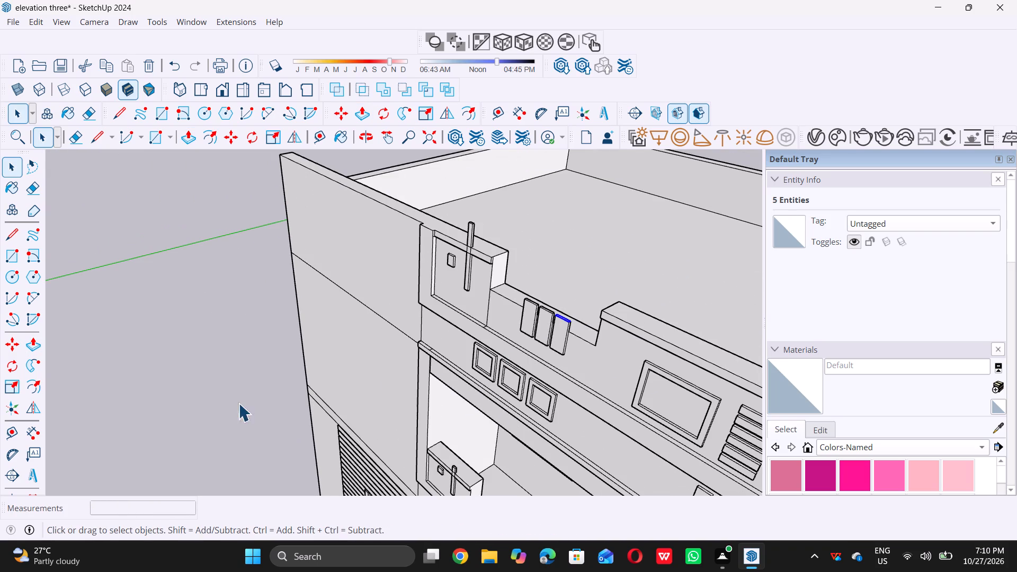
{"action": "triple_click", "coordinate": [227, 383]}
{"action": "scroll", "coordinate": [227, 383], "scroll_direction": "down", "scroll_amount": 7}
{"action": "middle_click_drag", "start_coordinate": [265, 376], "coordinate": [562, 306]}
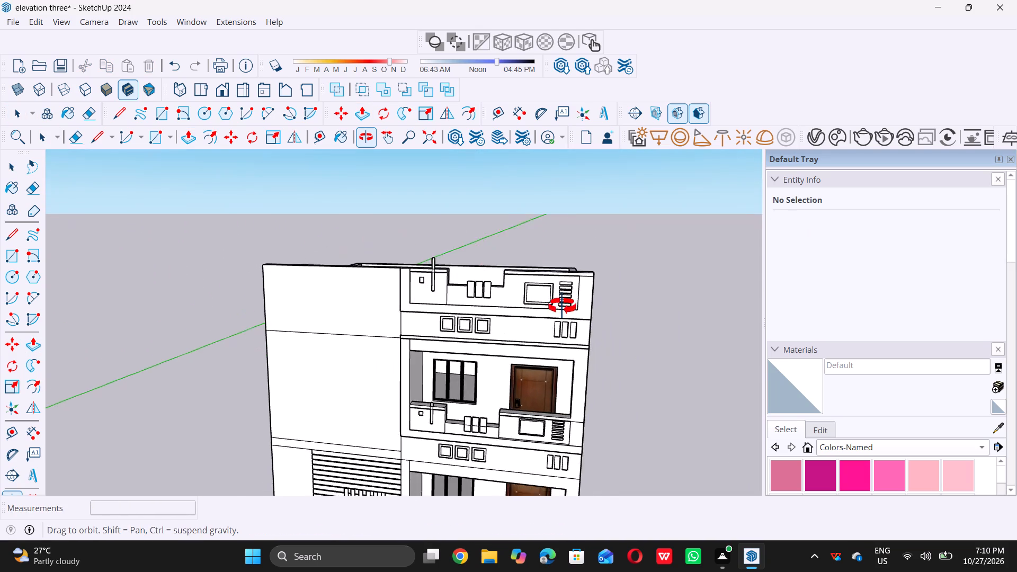
{"action": "middle_click_drag", "start_coordinate": [562, 306], "coordinate": [353, 398]}
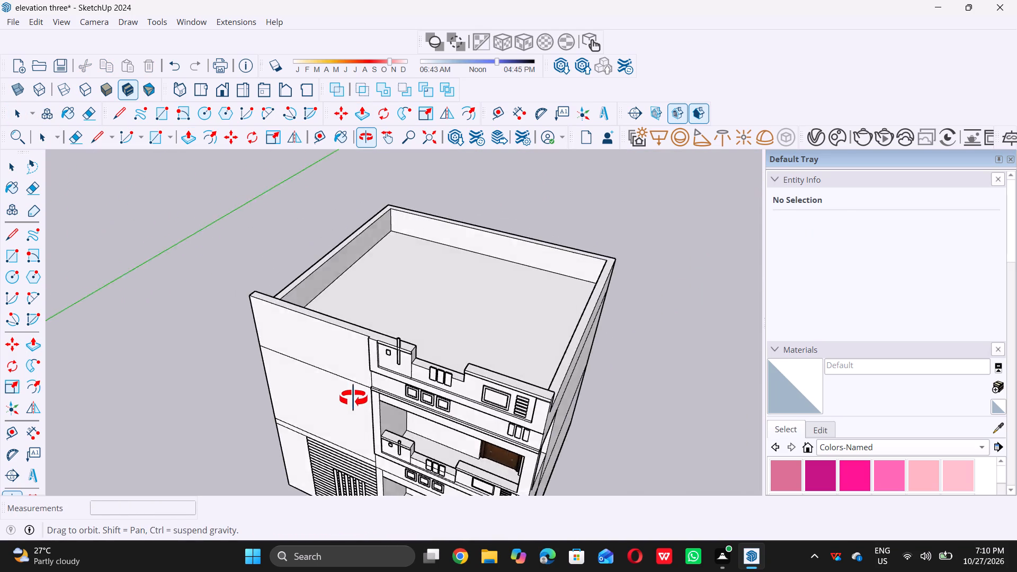
{"action": "middle_click_drag", "start_coordinate": [353, 398], "coordinate": [411, 296]}
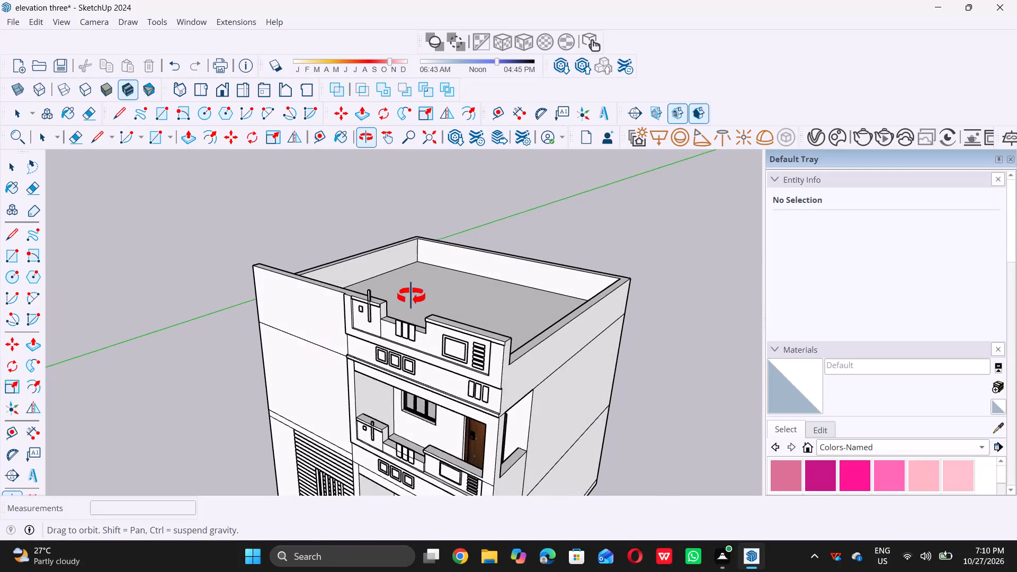
{"action": "middle_click_drag", "start_coordinate": [411, 296], "coordinate": [289, 447]}
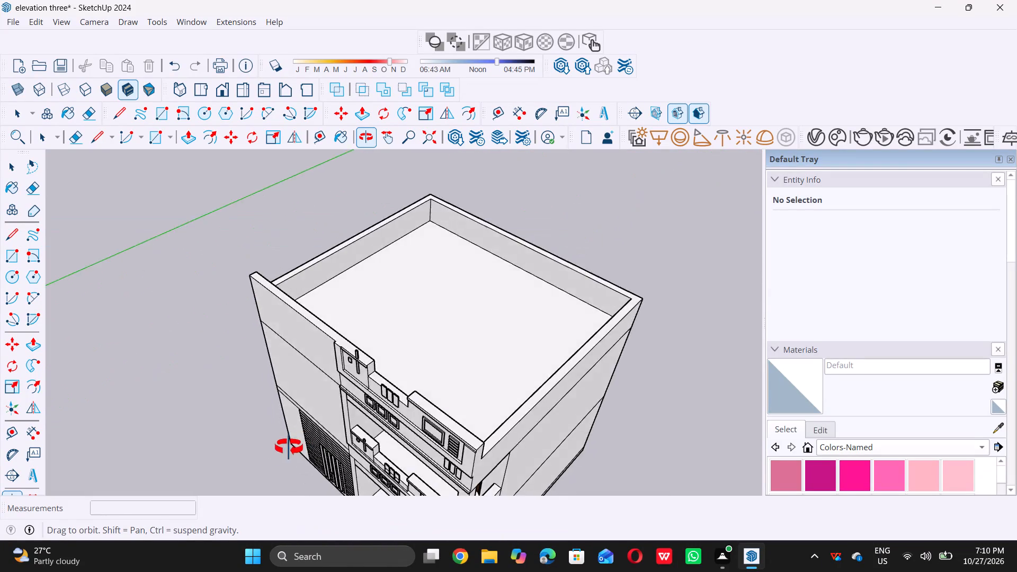
{"action": "middle_click_drag", "start_coordinate": [289, 447], "coordinate": [286, 270]}
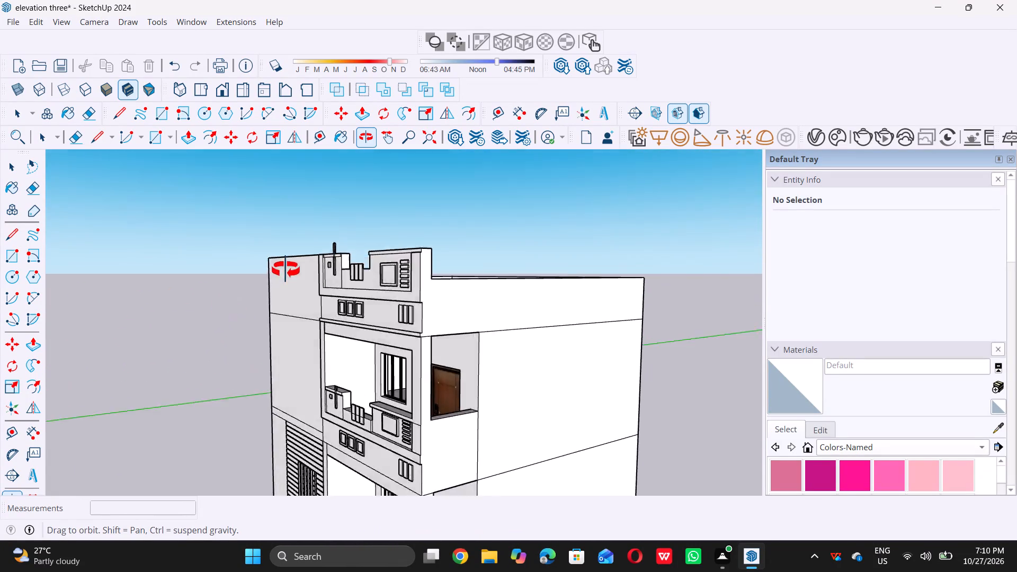
{"action": "middle_click_drag", "start_coordinate": [286, 270], "coordinate": [383, 312]}
{"action": "scroll", "coordinate": [386, 309], "scroll_direction": "up", "scroll_amount": 1}
{"action": "scroll", "coordinate": [386, 308], "scroll_direction": "down", "scroll_amount": 6}
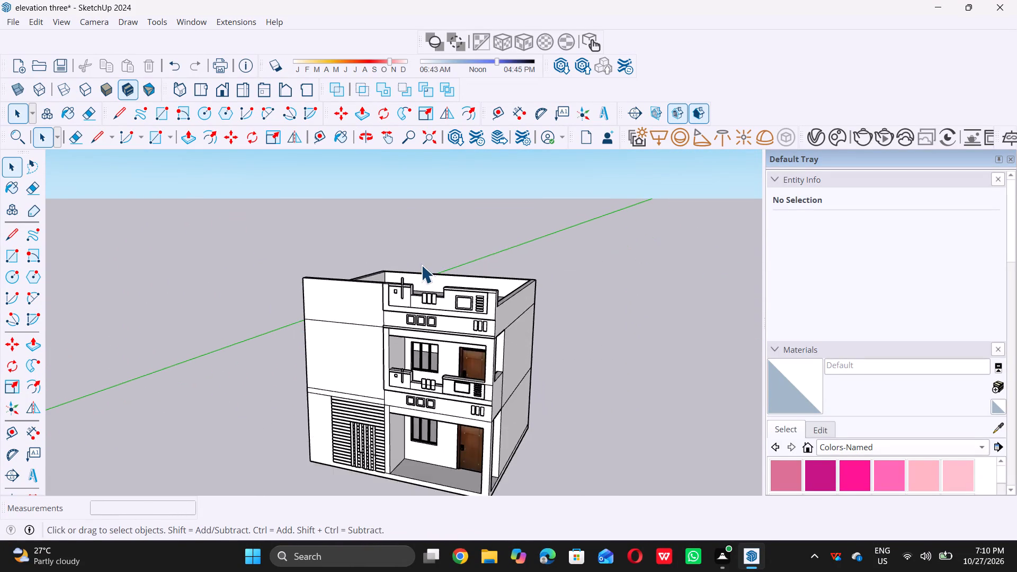
{"action": "scroll", "coordinate": [421, 265], "scroll_direction": "down", "scroll_amount": 5}
{"action": "middle_click_drag", "start_coordinate": [385, 331], "coordinate": [467, 280]}
{"action": "scroll", "coordinate": [430, 279], "scroll_direction": "up", "scroll_amount": 2}
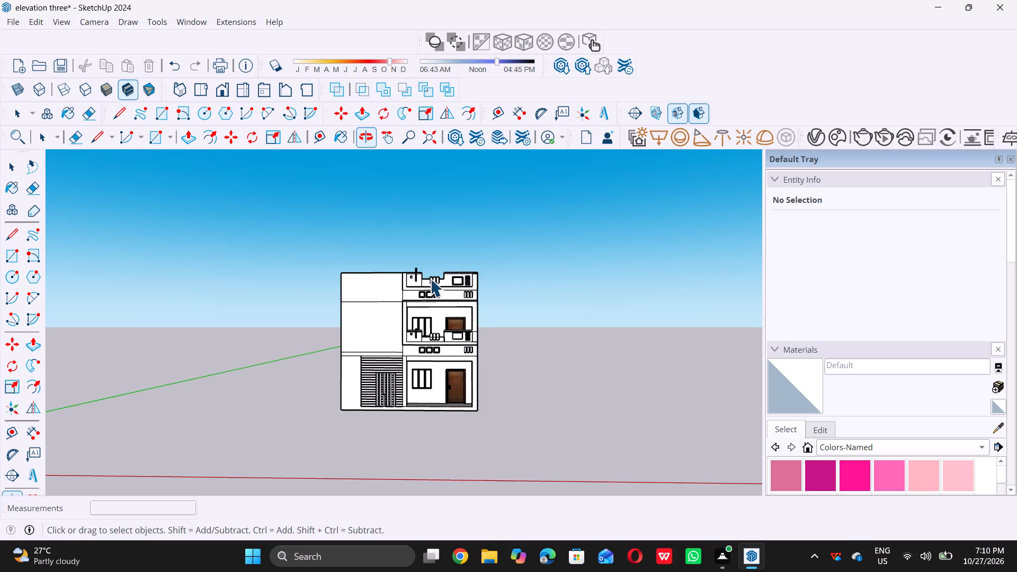
{"action": "scroll", "coordinate": [430, 279], "scroll_direction": "up", "scroll_amount": 12}
{"action": "middle_click_drag", "start_coordinate": [383, 254], "coordinate": [486, 343]}
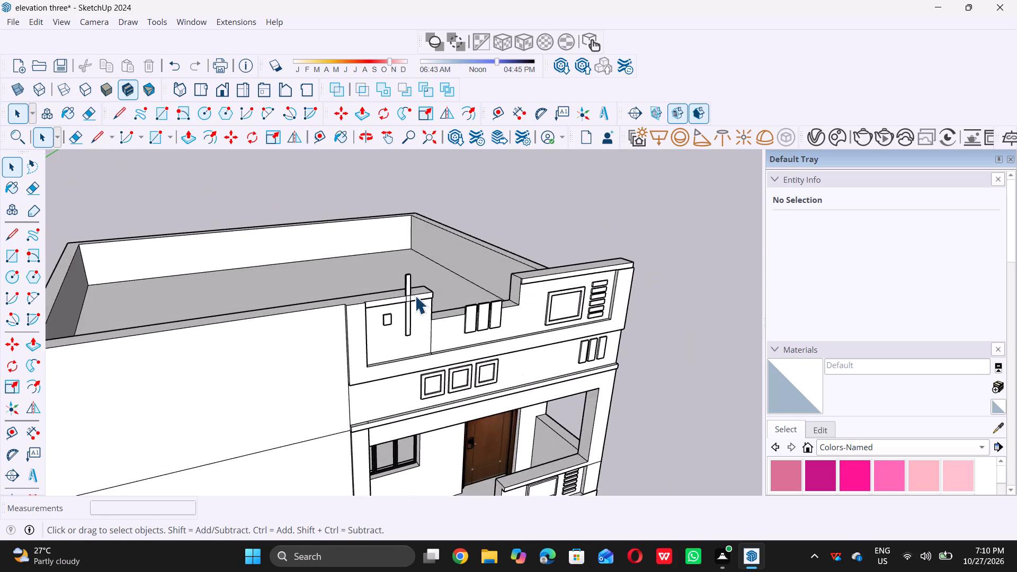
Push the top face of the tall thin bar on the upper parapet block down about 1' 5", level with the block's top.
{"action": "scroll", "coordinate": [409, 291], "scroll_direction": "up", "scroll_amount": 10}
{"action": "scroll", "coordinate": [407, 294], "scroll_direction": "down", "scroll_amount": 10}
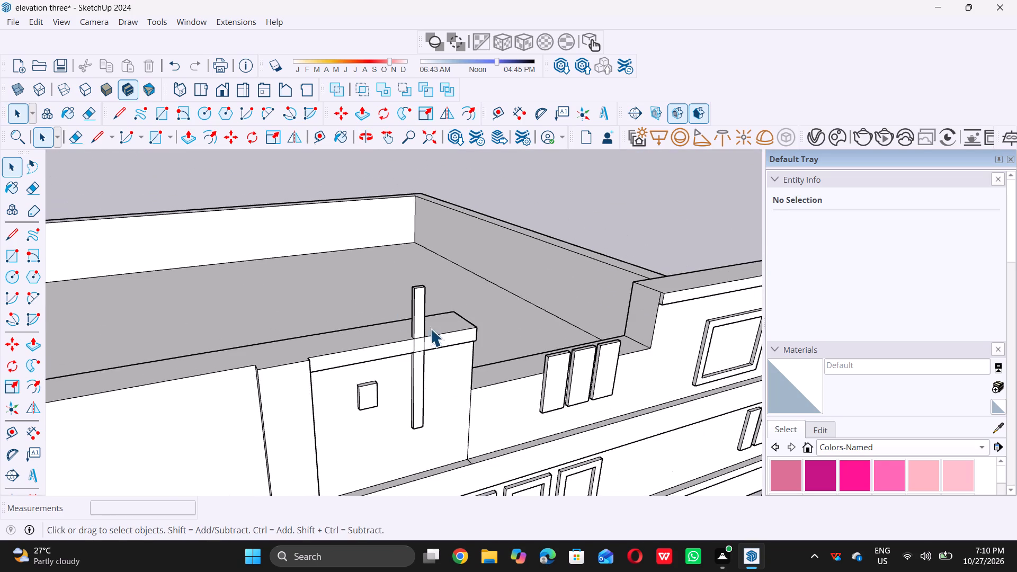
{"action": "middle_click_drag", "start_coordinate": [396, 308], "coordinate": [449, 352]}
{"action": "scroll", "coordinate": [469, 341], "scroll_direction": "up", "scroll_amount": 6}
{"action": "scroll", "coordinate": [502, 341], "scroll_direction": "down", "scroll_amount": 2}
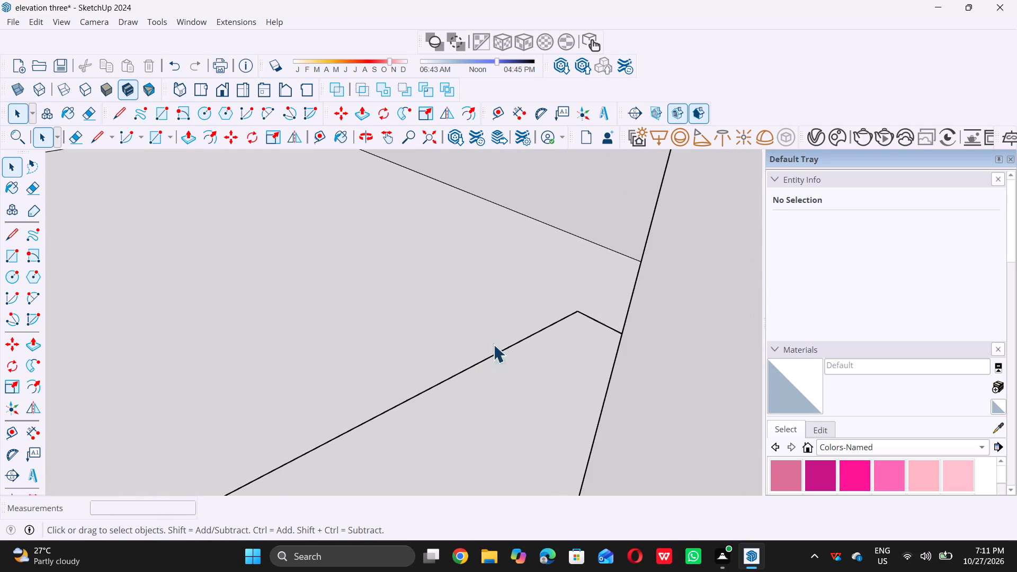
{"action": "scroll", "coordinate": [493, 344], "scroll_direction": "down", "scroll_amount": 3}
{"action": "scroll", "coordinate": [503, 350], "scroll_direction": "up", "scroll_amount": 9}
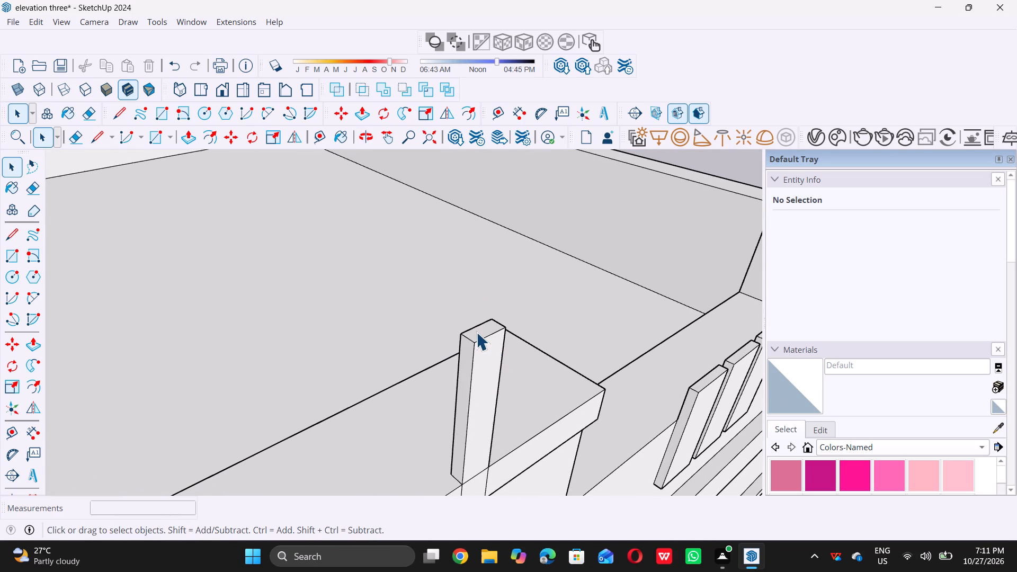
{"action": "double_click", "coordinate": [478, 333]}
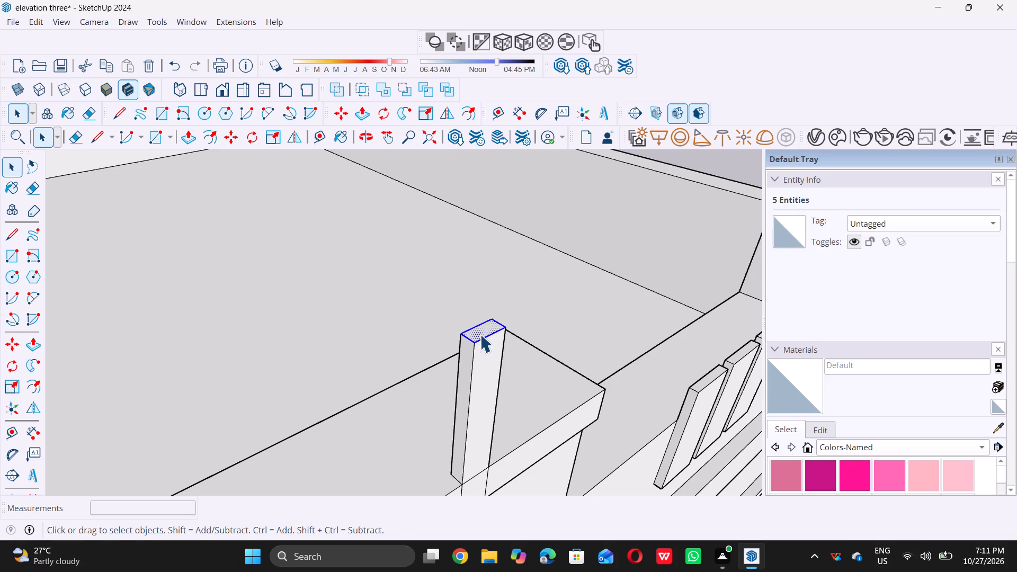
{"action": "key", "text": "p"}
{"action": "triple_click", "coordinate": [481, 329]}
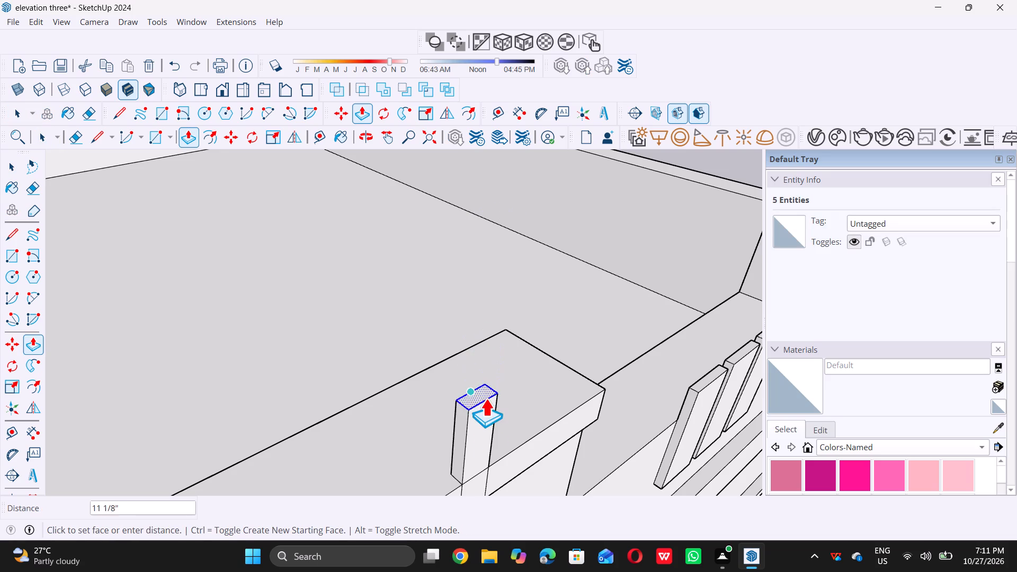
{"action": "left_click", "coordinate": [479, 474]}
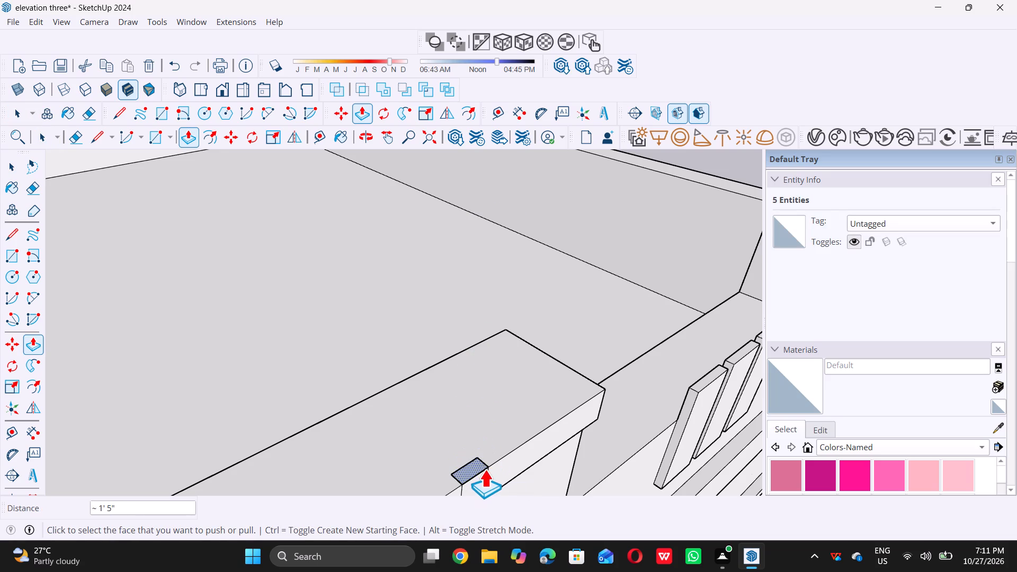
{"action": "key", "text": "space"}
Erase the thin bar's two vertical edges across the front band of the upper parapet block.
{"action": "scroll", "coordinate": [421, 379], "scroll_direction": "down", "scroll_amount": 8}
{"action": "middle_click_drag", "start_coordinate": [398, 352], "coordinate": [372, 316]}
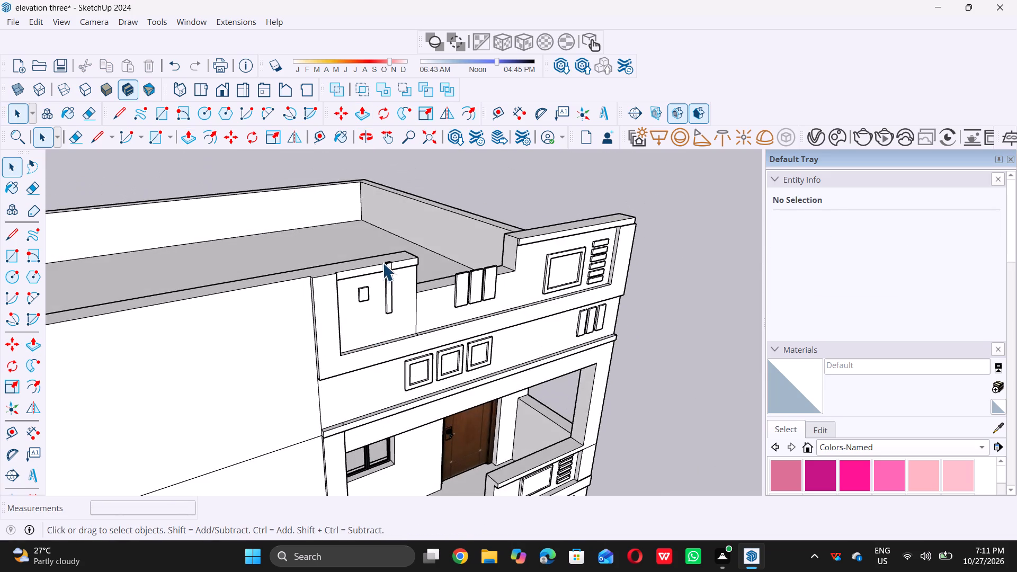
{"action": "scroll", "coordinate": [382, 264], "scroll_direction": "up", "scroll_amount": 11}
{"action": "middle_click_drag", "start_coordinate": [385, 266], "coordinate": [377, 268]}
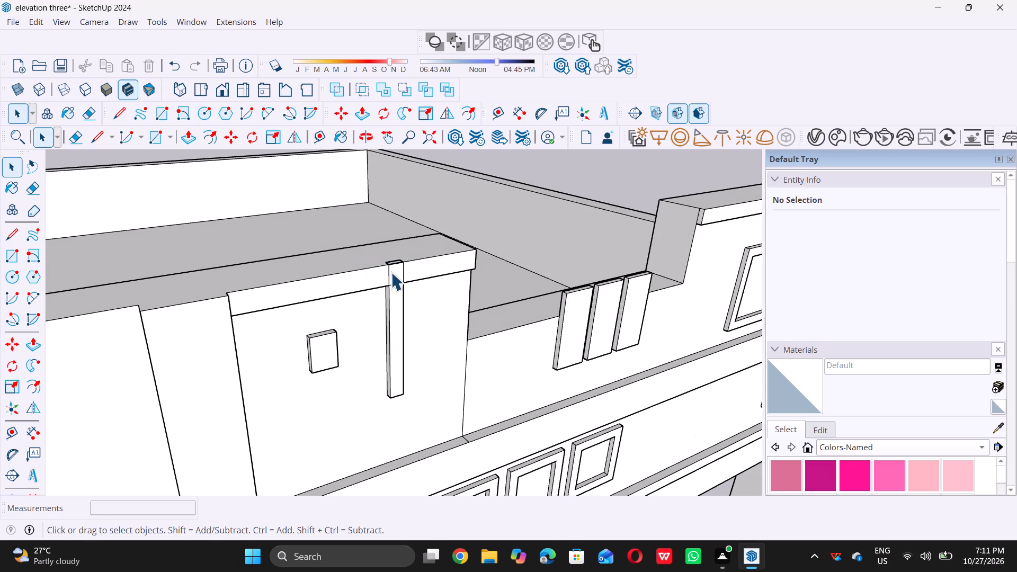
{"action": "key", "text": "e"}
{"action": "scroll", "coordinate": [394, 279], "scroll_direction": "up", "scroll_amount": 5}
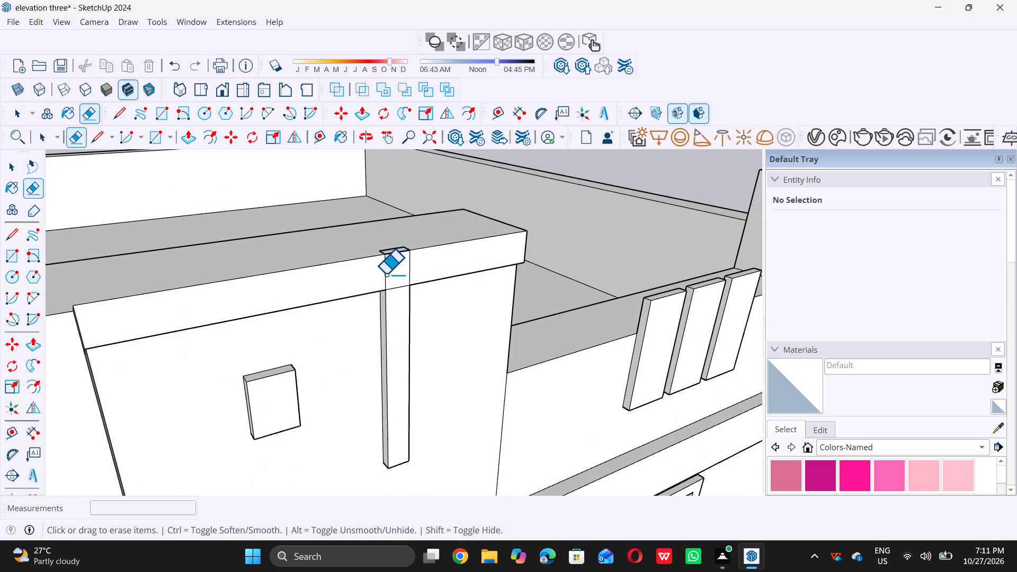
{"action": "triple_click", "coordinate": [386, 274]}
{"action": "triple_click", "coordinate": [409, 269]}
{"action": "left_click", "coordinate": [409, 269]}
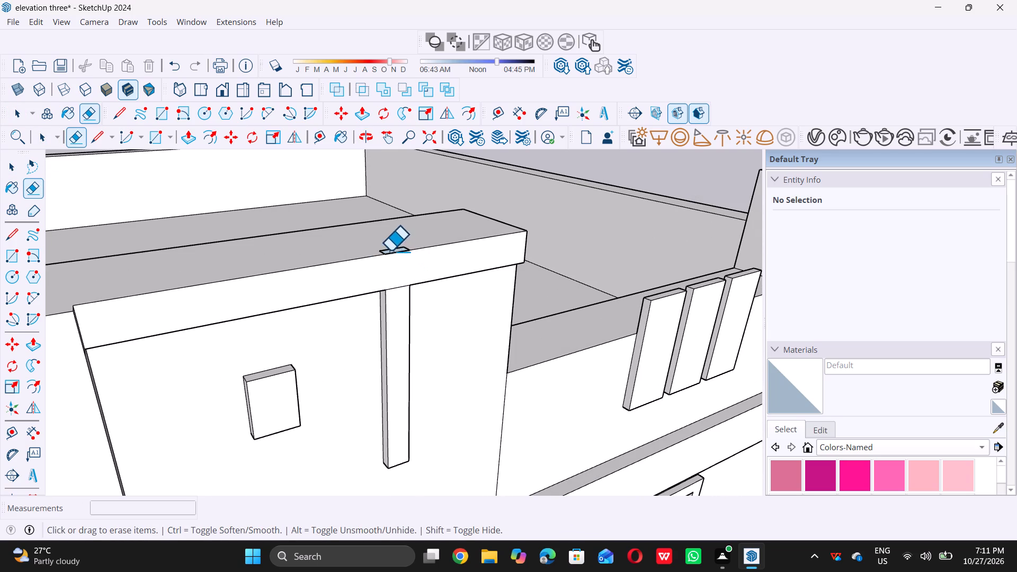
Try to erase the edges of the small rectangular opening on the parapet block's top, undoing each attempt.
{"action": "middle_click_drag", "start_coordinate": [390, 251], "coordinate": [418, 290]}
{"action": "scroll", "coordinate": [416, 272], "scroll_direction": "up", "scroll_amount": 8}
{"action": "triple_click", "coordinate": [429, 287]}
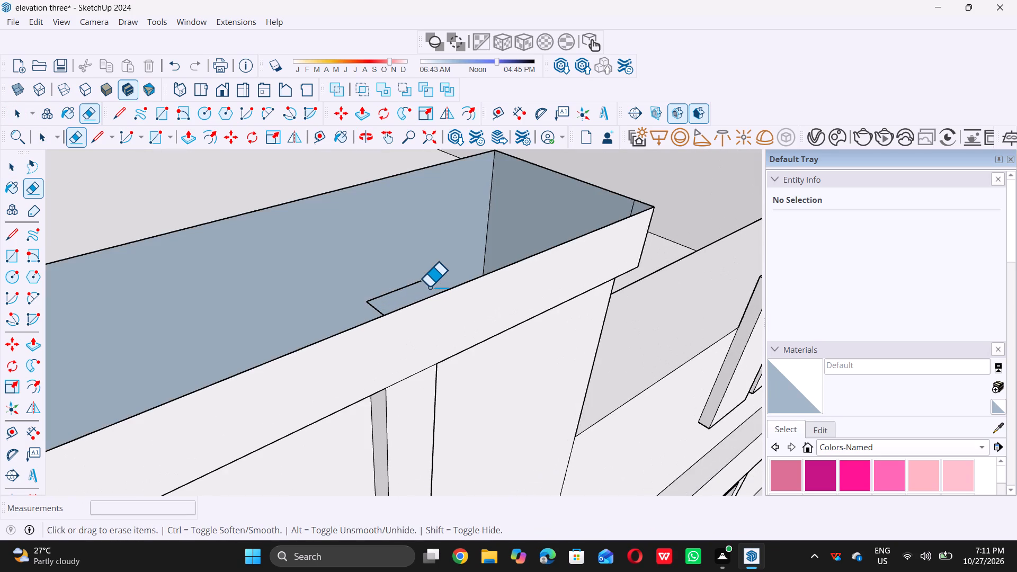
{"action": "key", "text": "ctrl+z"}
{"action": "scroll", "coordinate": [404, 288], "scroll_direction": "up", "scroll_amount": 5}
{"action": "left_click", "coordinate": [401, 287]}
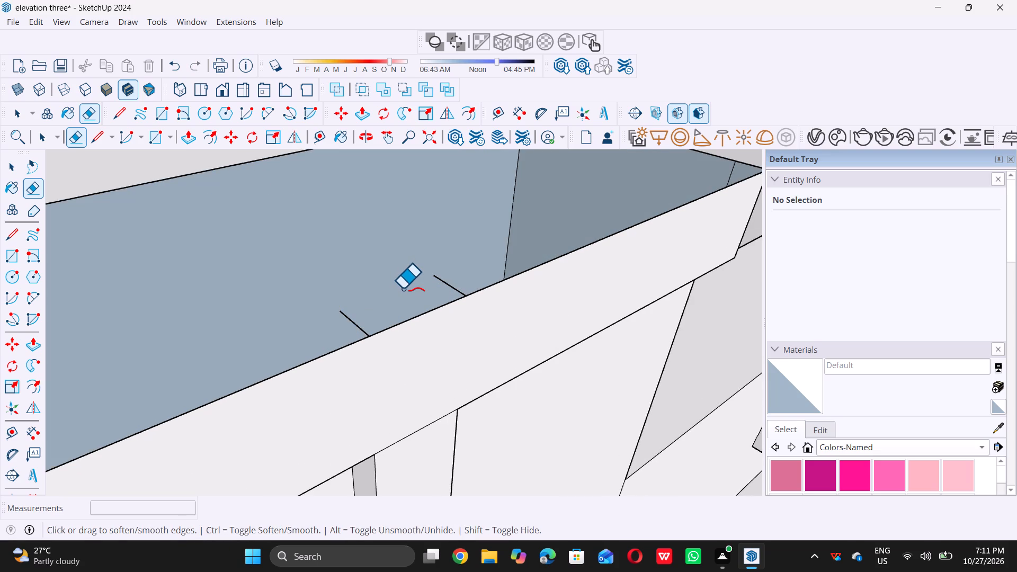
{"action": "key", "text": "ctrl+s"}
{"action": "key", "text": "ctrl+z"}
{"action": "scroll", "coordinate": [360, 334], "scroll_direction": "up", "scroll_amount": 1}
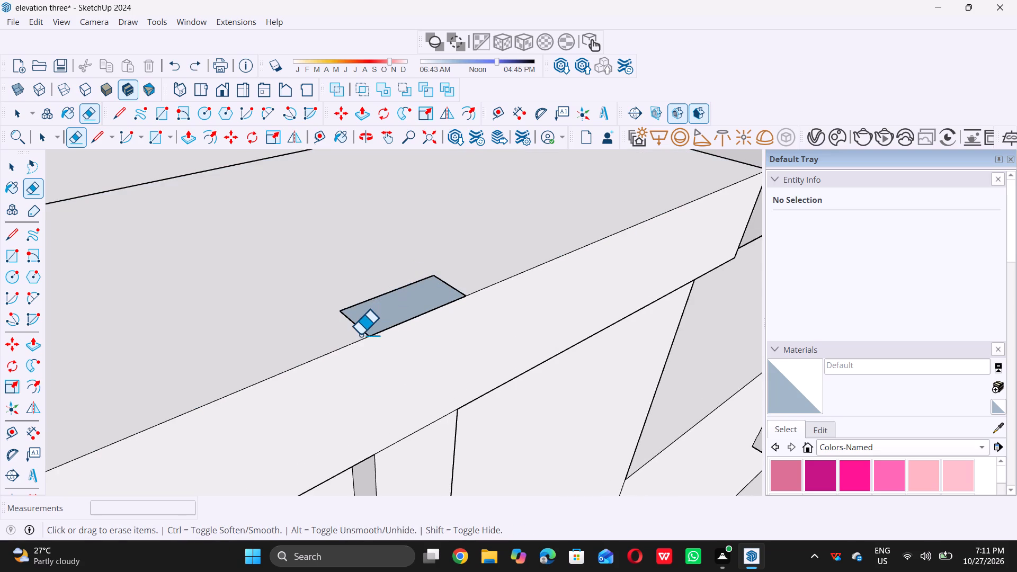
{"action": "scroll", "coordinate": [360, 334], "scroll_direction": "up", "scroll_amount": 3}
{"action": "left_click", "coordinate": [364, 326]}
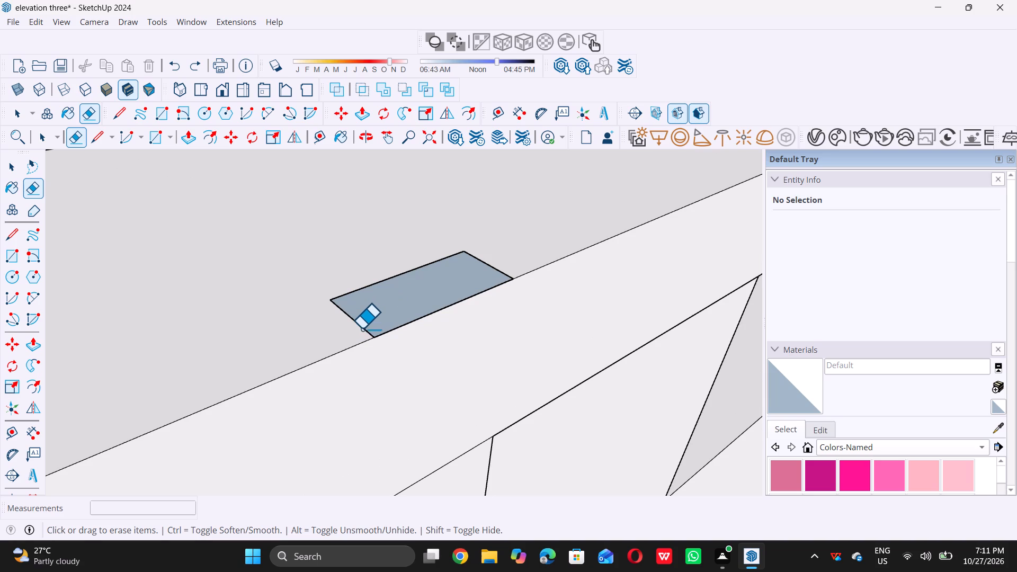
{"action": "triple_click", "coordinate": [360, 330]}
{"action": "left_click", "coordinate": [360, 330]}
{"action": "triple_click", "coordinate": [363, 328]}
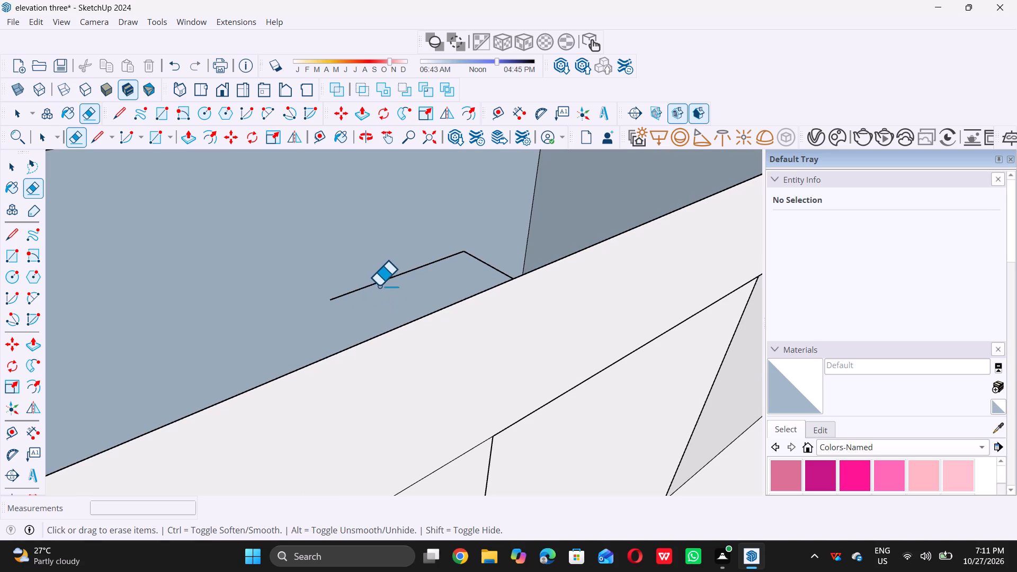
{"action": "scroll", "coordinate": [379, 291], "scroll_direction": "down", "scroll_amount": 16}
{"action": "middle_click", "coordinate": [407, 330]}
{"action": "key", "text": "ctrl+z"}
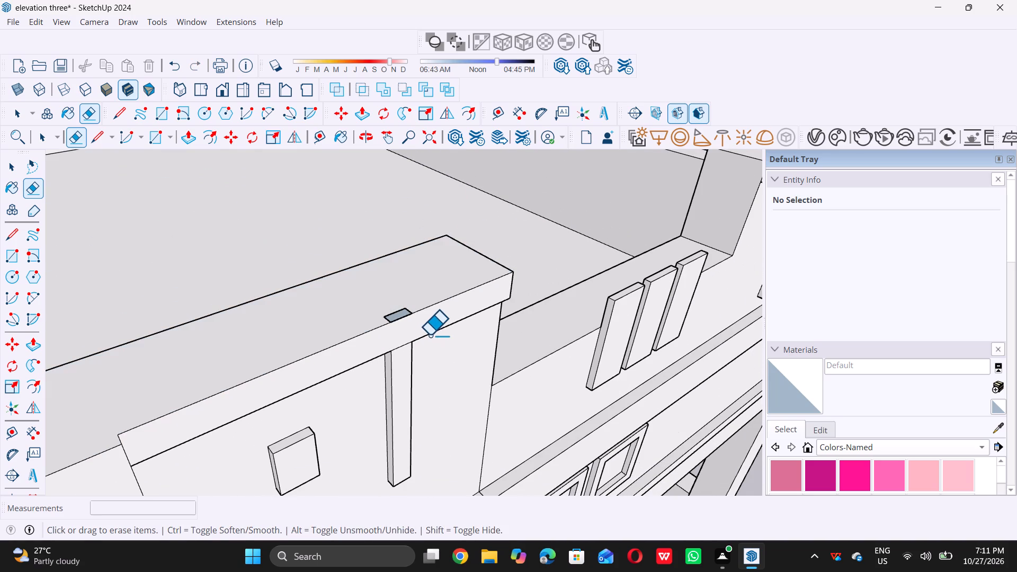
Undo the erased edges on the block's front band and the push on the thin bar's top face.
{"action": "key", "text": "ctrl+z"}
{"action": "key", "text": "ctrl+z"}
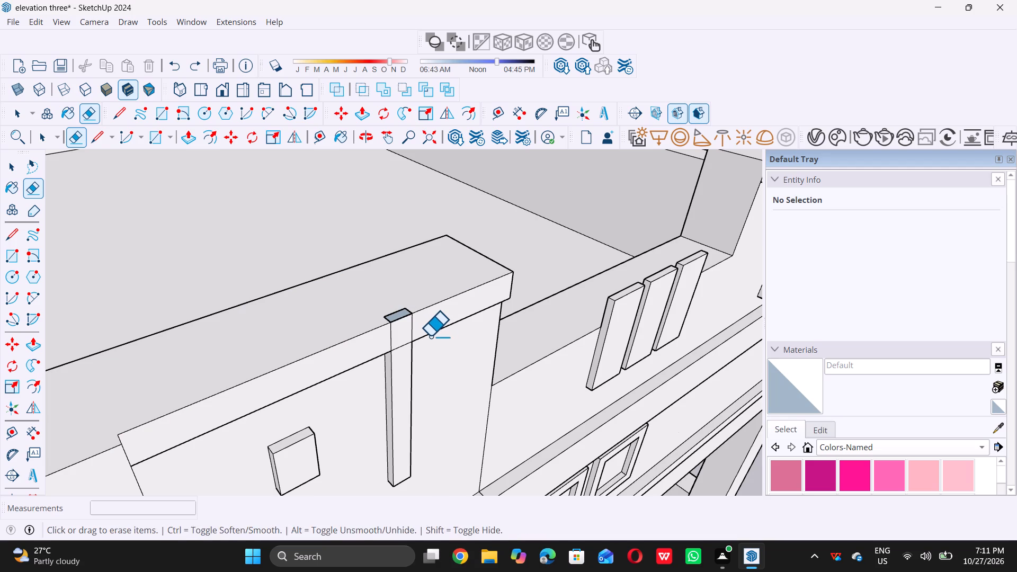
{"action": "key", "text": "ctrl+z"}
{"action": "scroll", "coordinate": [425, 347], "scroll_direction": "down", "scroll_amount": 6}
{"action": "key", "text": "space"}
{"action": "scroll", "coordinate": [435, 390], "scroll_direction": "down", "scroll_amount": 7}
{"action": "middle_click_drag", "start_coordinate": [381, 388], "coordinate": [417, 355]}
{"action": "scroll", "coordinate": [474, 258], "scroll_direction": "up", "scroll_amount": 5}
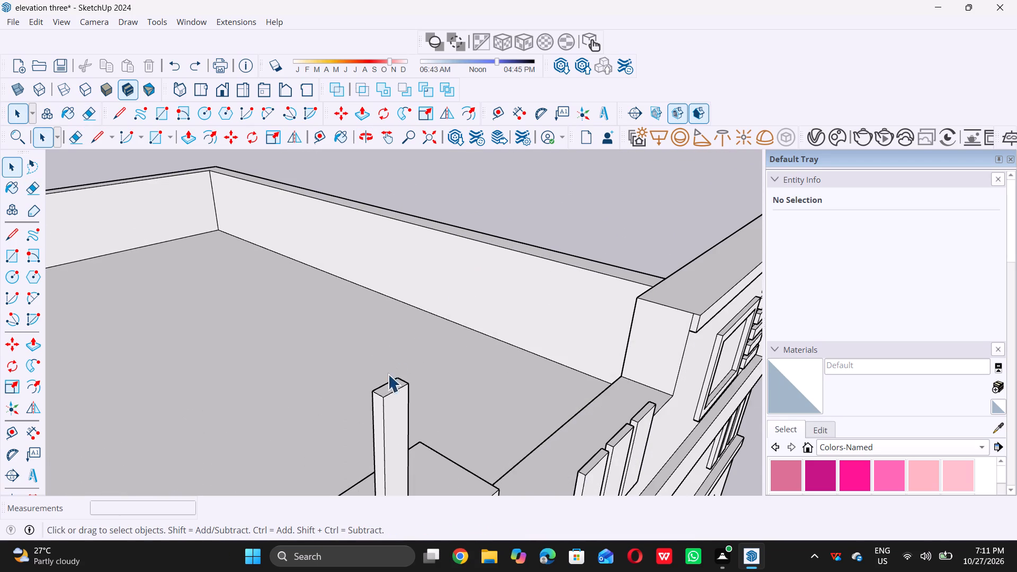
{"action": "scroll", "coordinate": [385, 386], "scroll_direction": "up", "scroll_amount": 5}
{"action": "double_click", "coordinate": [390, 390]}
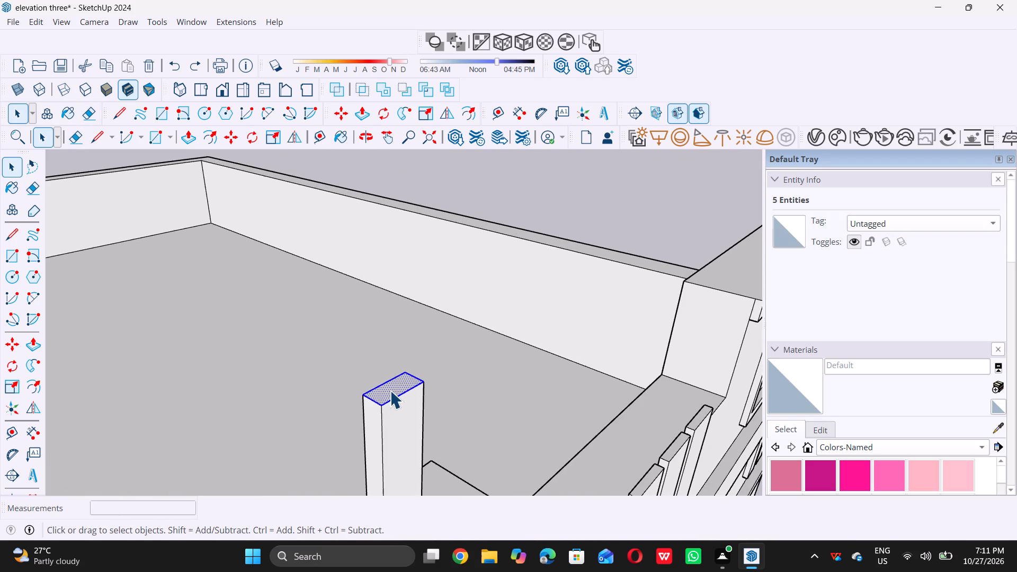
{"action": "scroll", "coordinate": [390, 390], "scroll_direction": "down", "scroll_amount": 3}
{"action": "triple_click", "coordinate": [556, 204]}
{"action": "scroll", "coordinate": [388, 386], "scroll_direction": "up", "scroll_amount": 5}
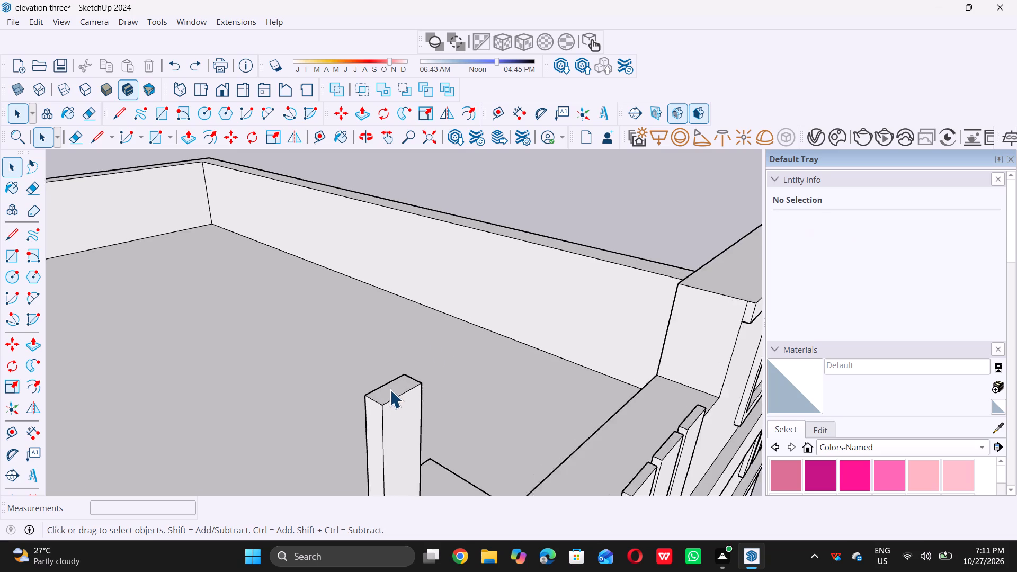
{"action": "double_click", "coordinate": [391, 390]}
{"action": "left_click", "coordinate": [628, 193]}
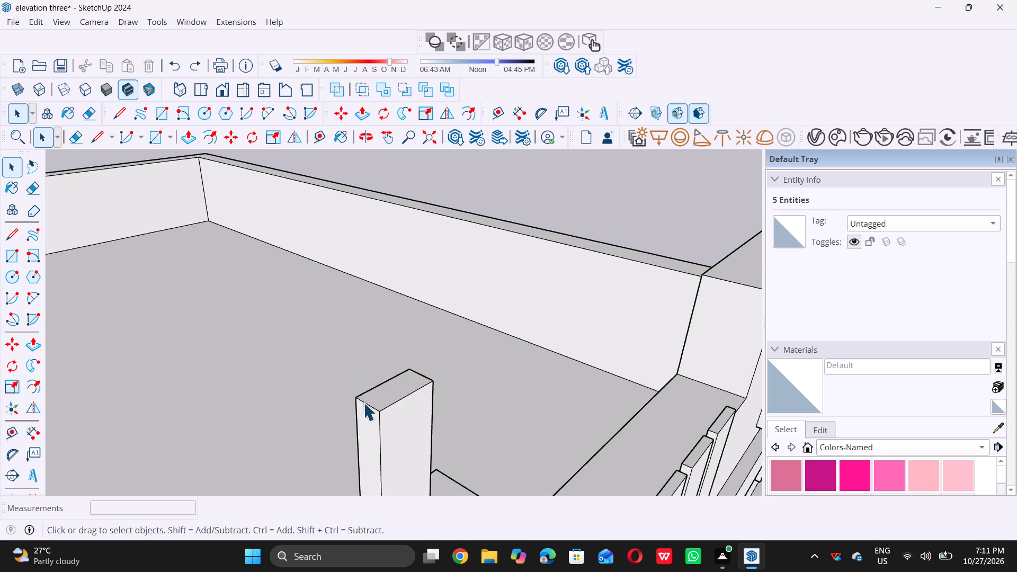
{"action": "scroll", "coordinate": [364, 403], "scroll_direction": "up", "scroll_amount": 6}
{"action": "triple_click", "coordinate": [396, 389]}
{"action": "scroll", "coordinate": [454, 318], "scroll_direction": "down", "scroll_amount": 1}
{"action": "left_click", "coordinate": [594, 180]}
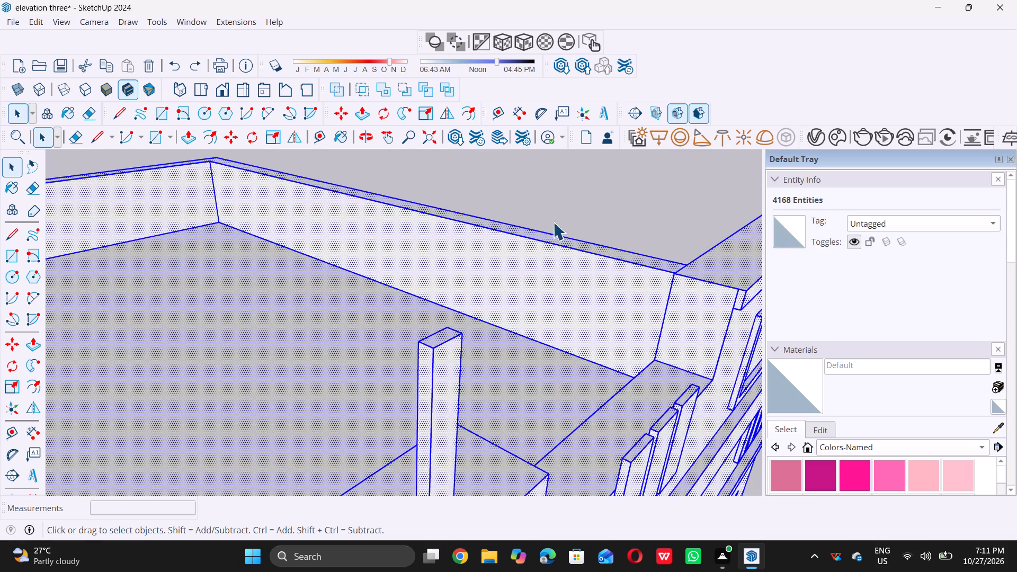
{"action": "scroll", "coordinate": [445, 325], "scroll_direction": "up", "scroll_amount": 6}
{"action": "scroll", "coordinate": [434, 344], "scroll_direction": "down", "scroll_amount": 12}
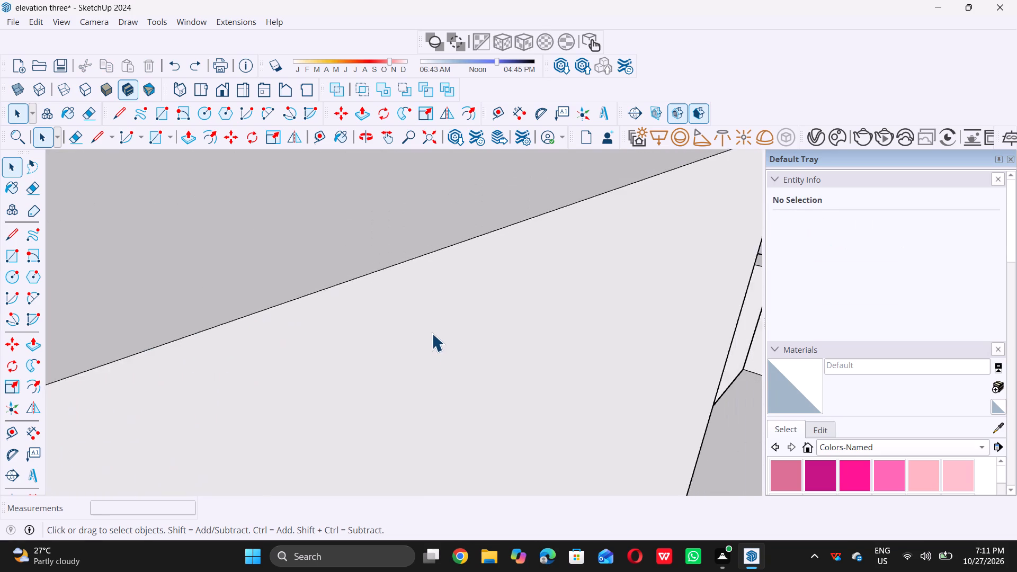
Push the top face of the tall thin bar on the upper parapet block down level with the block's top.
{"action": "scroll", "coordinate": [432, 333], "scroll_direction": "down", "scroll_amount": 7}
{"action": "scroll", "coordinate": [431, 332], "scroll_direction": "up", "scroll_amount": 1}
{"action": "scroll", "coordinate": [431, 332], "scroll_direction": "down", "scroll_amount": 20}
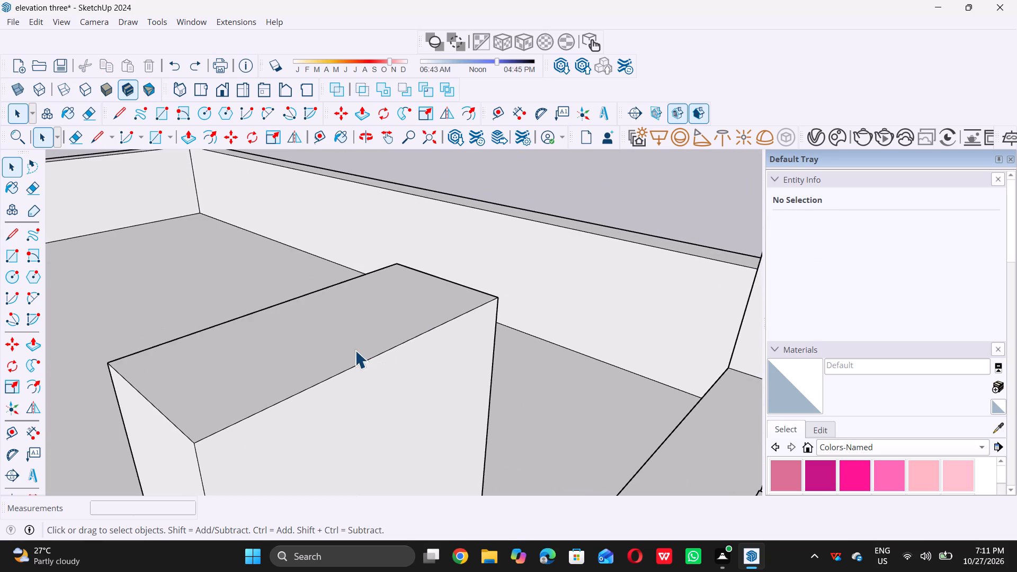
{"action": "scroll", "coordinate": [354, 350], "scroll_direction": "up", "scroll_amount": 4}
{"action": "left_click", "coordinate": [353, 347]}
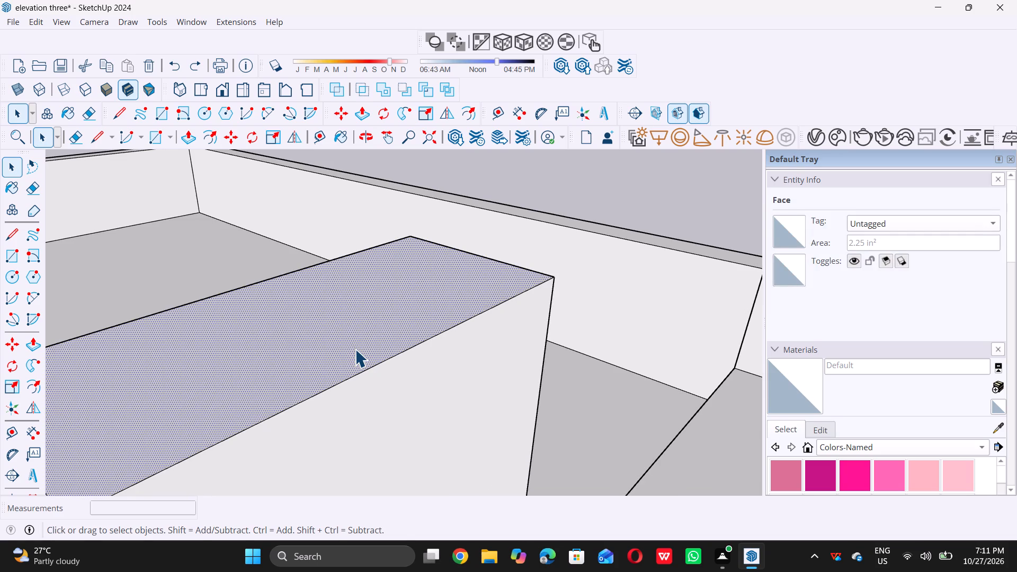
{"action": "key", "text": "p"}
{"action": "triple_click", "coordinate": [355, 349]}
{"action": "scroll", "coordinate": [356, 349], "scroll_direction": "down", "scroll_amount": 9}
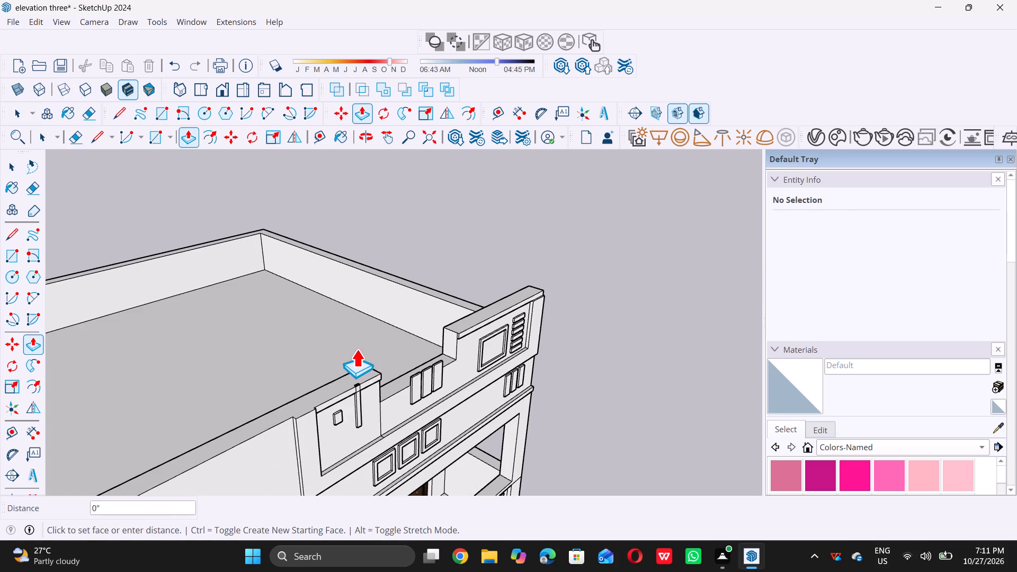
{"action": "key", "text": "space"}
{"action": "scroll", "coordinate": [354, 388], "scroll_direction": "up", "scroll_amount": 18}
{"action": "scroll", "coordinate": [340, 376], "scroll_direction": "down", "scroll_amount": 7}
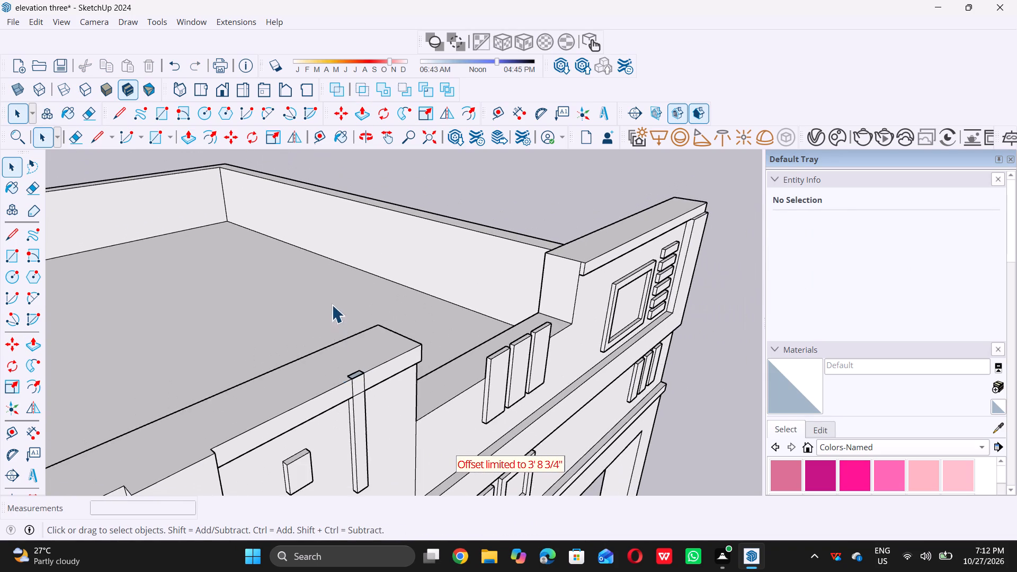
Erase the thin bar's two vertical edges across the front band of the upper parapet block.
{"action": "scroll", "coordinate": [332, 303], "scroll_direction": "down", "scroll_amount": 12}
{"action": "middle_click_drag", "start_coordinate": [360, 343], "coordinate": [262, 314]}
{"action": "scroll", "coordinate": [297, 243], "scroll_direction": "up", "scroll_amount": 9}
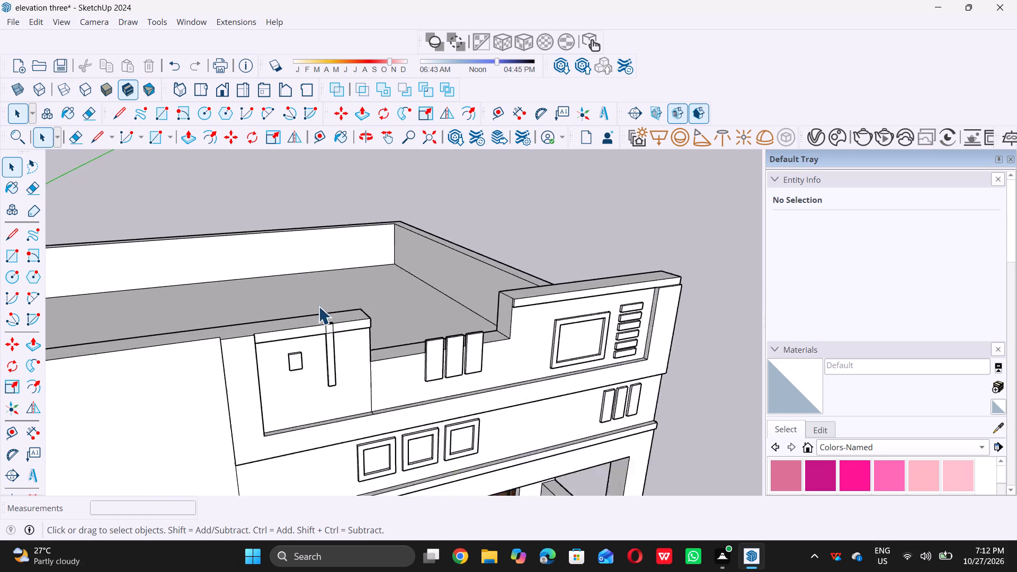
{"action": "middle_click_drag", "start_coordinate": [345, 345], "coordinate": [328, 290]}
{"action": "scroll", "coordinate": [328, 301], "scroll_direction": "up", "scroll_amount": 6}
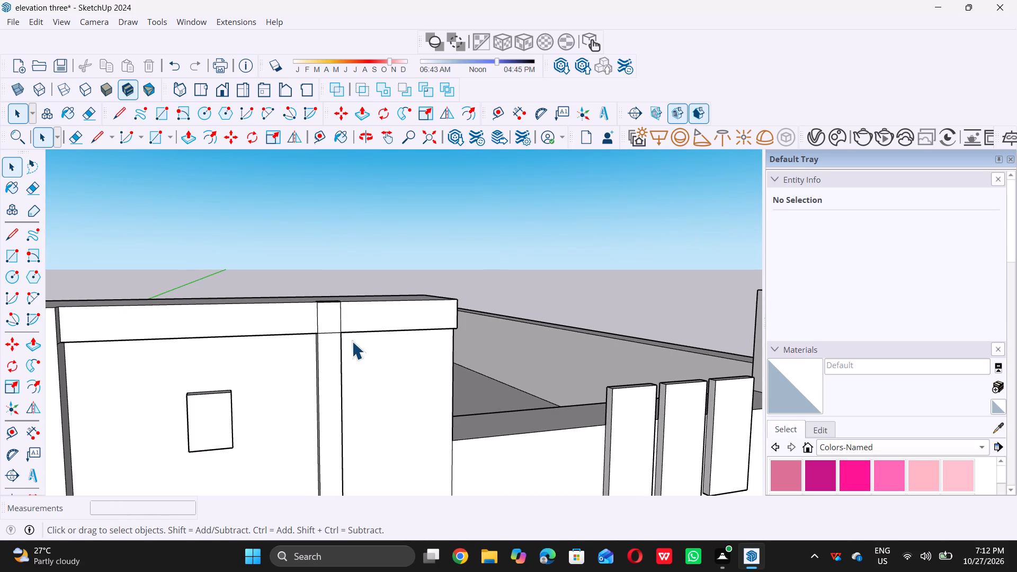
{"action": "key", "text": "e"}
{"action": "double_click", "coordinate": [338, 319]}
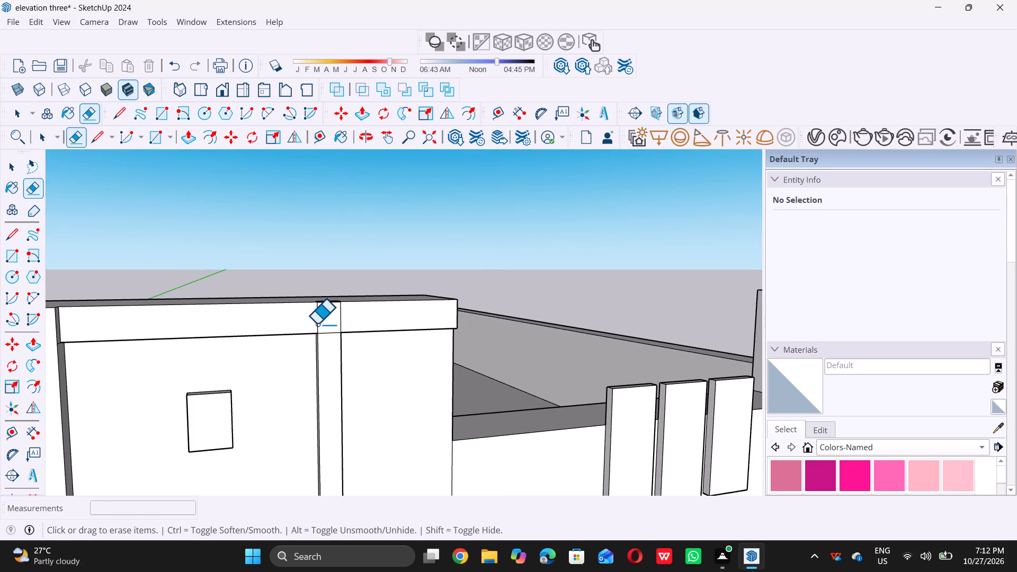
{"action": "double_click", "coordinate": [317, 322]}
{"action": "scroll", "coordinate": [334, 323], "scroll_direction": "up", "scroll_amount": 5}
{"action": "double_click", "coordinate": [345, 319]}
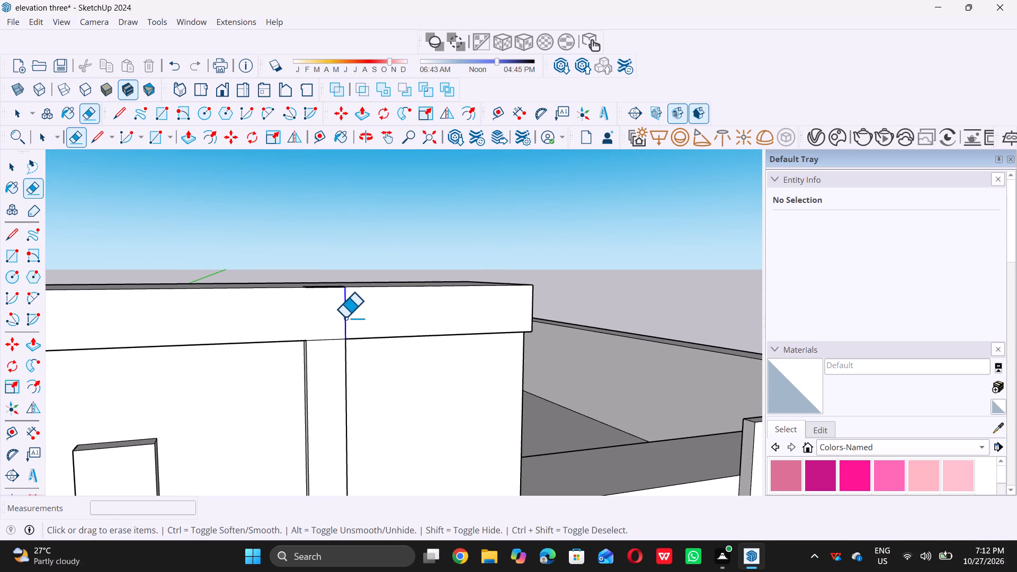
{"action": "key", "text": "space"}
Examine the whole front elevation to compare the upper parapet with the lower one.
{"action": "scroll", "coordinate": [352, 325], "scroll_direction": "down", "scroll_amount": 18}
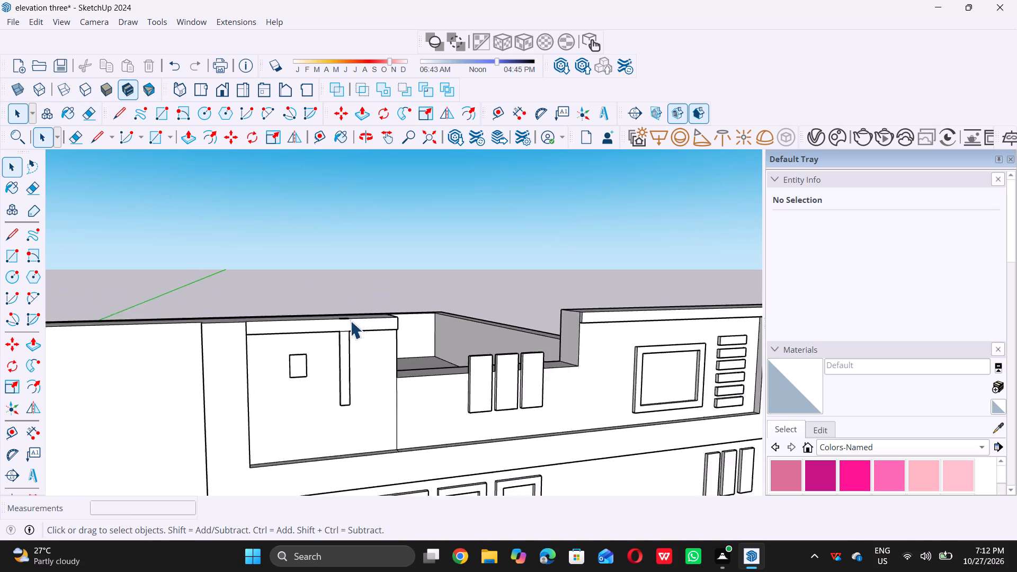
{"action": "scroll", "coordinate": [350, 320], "scroll_direction": "down", "scroll_amount": 17}
{"action": "middle_click_drag", "start_coordinate": [391, 327], "coordinate": [337, 302]}
{"action": "scroll", "coordinate": [308, 374], "scroll_direction": "up", "scroll_amount": 4}
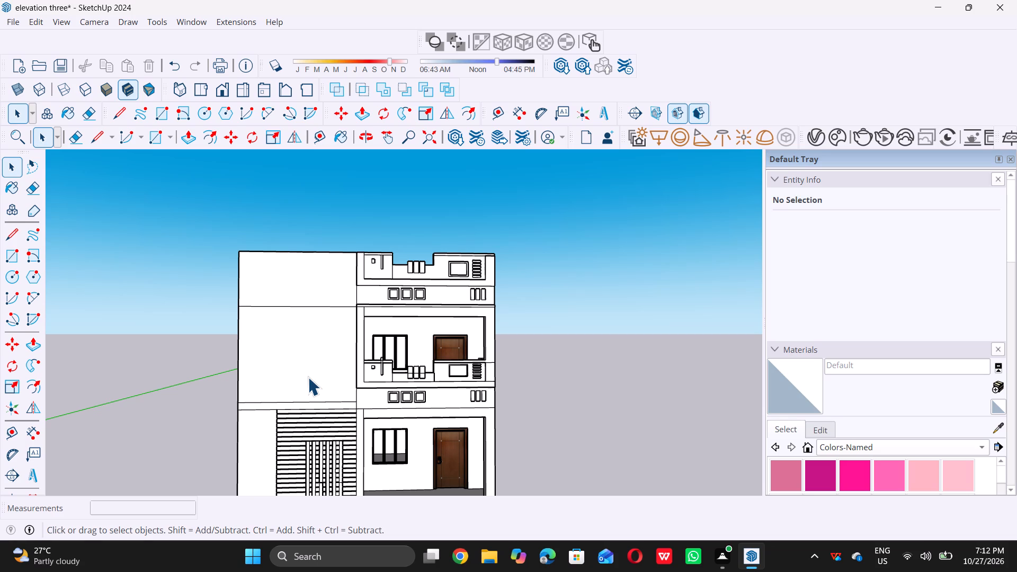
{"action": "scroll", "coordinate": [318, 345], "scroll_direction": "down", "scroll_amount": 1}
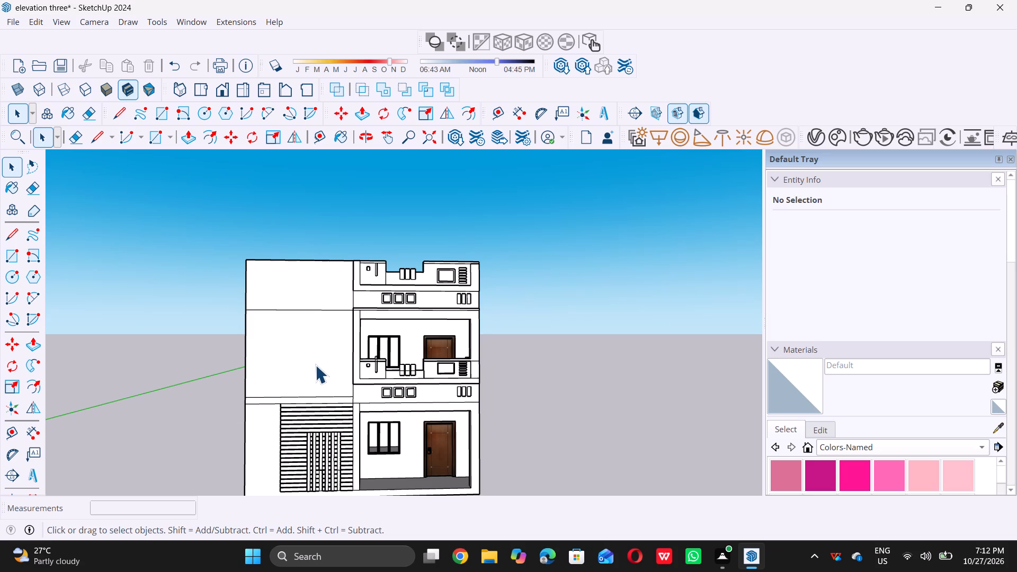
{"action": "middle_click_drag", "start_coordinate": [256, 323], "coordinate": [266, 326]}
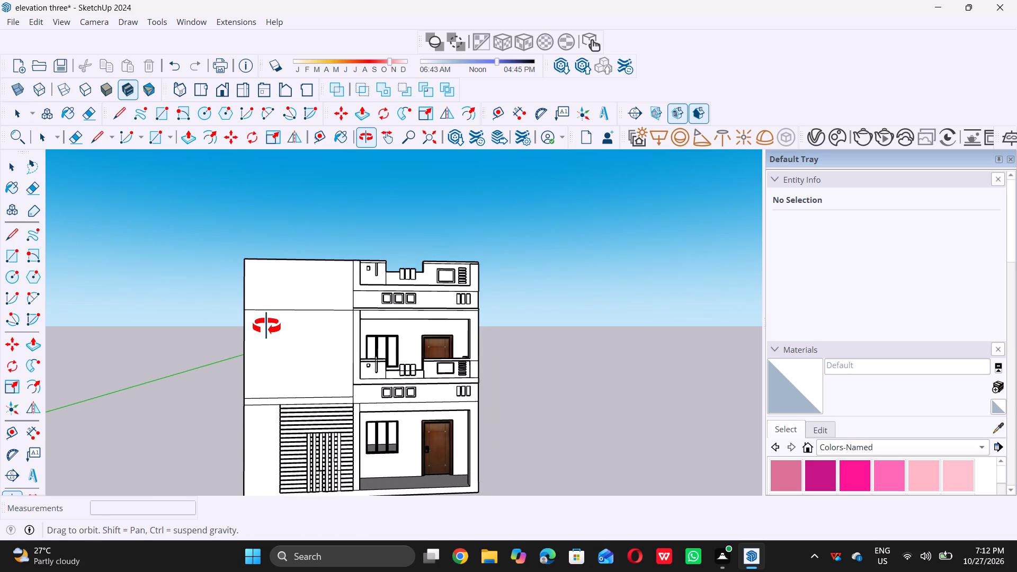
{"action": "middle_click_drag", "start_coordinate": [266, 326], "coordinate": [264, 328]}
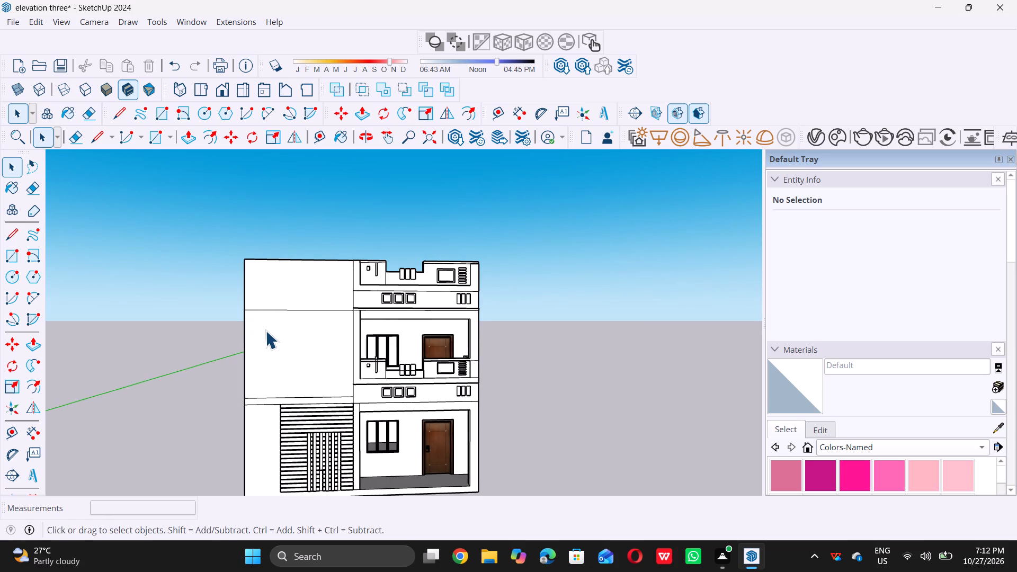
{"action": "middle_click", "coordinate": [267, 327]}
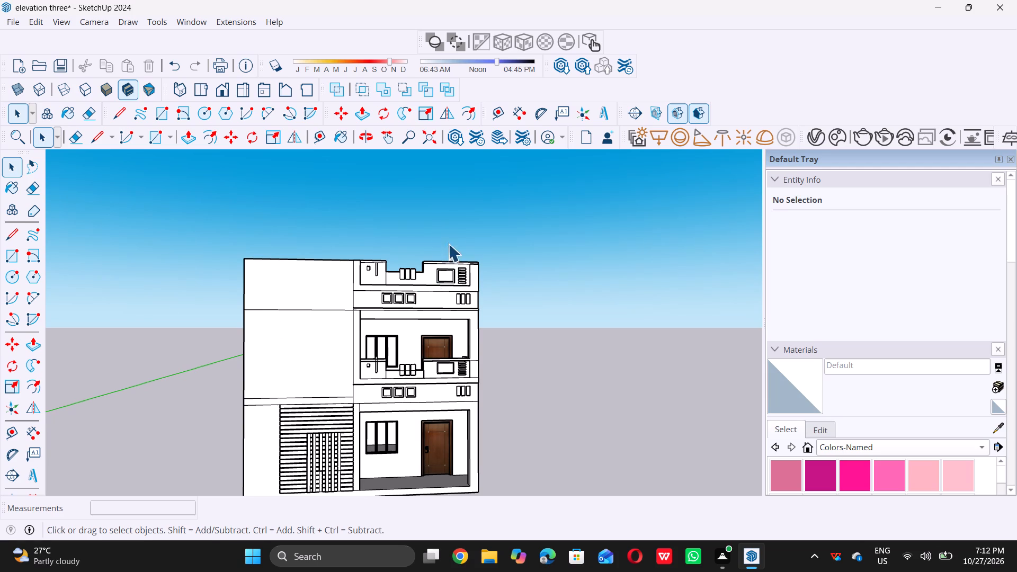
Place a guide 1' in from the outer end edge on top of the upper parapet's framed-panel block.
{"action": "middle_click_drag", "start_coordinate": [448, 244], "coordinate": [372, 333]}
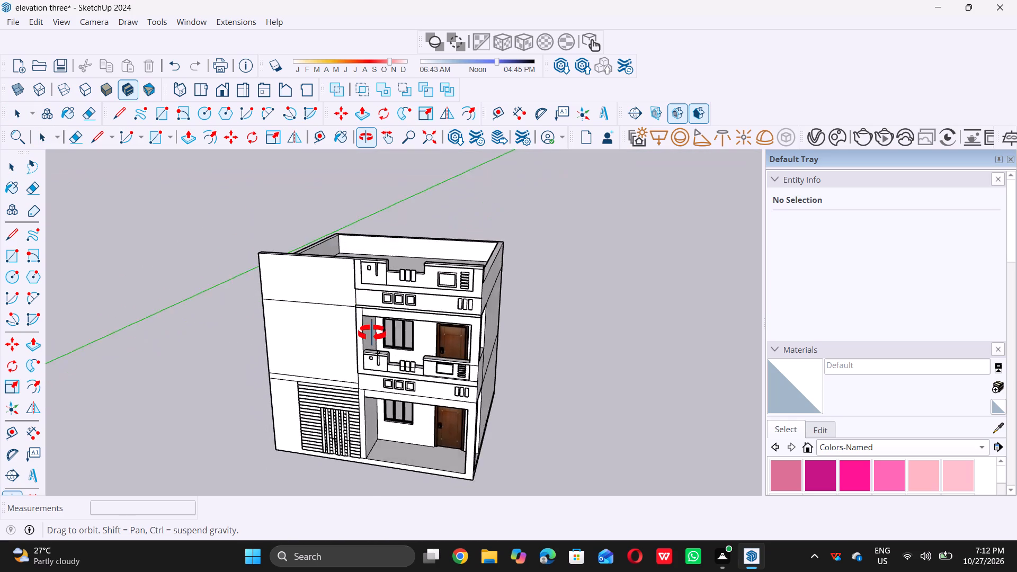
{"action": "middle_click_drag", "start_coordinate": [372, 333], "coordinate": [387, 398]}
{"action": "scroll", "coordinate": [480, 276], "scroll_direction": "up", "scroll_amount": 14}
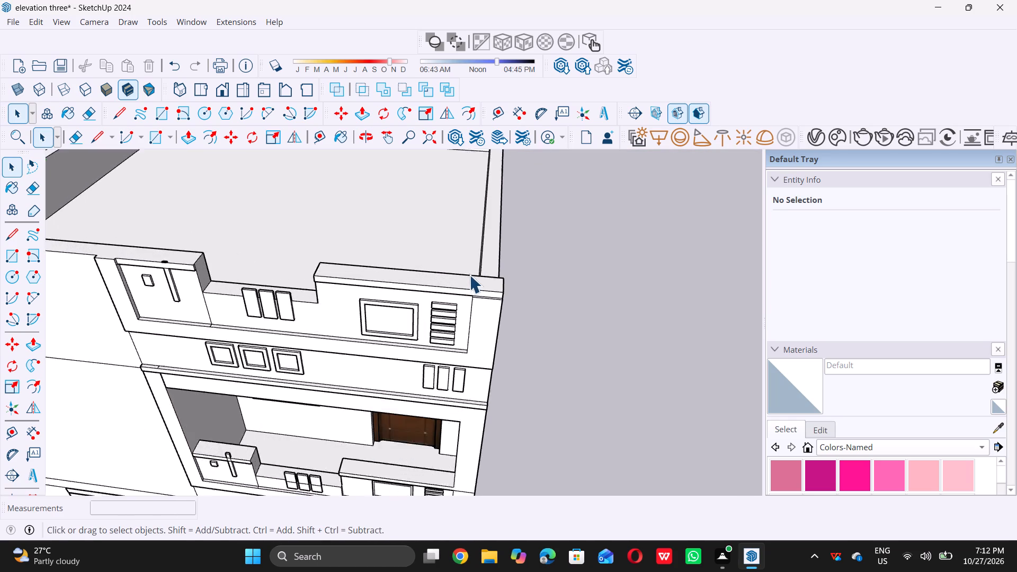
{"action": "scroll", "coordinate": [469, 275], "scroll_direction": "up", "scroll_amount": 5}
{"action": "key", "text": "t"}
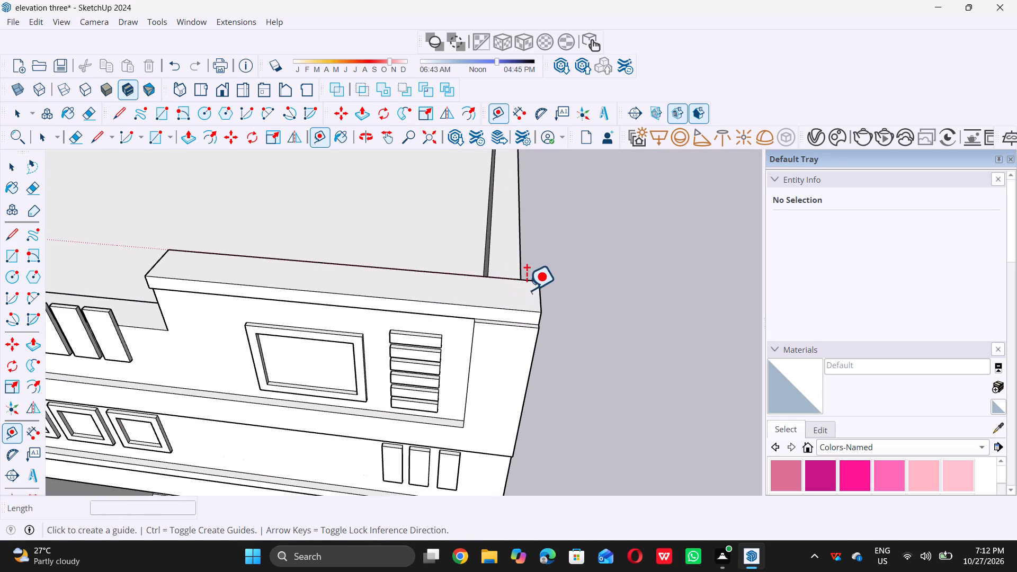
{"action": "left_click", "coordinate": [539, 297]}
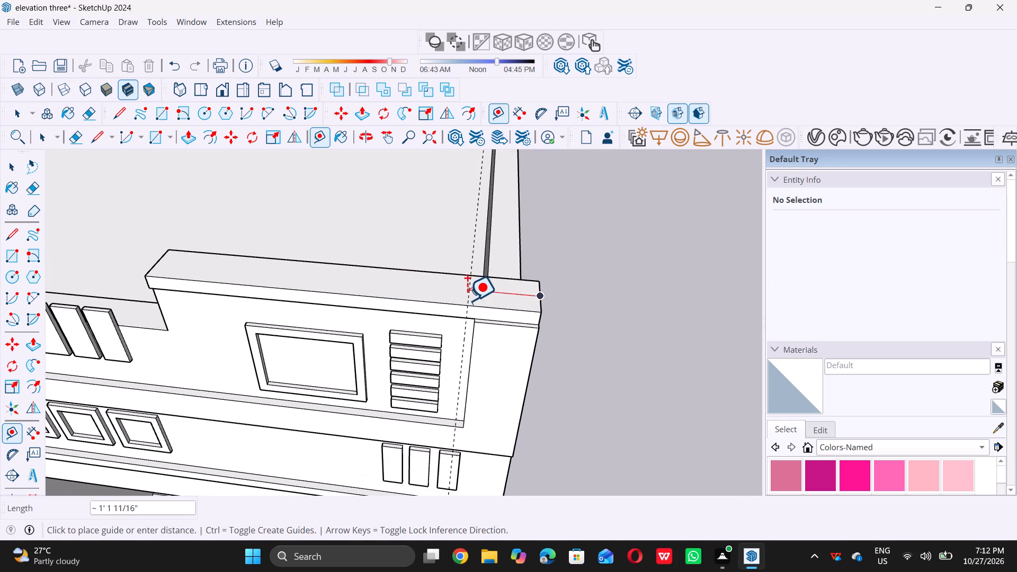
{"action": "key", "text": "1"}
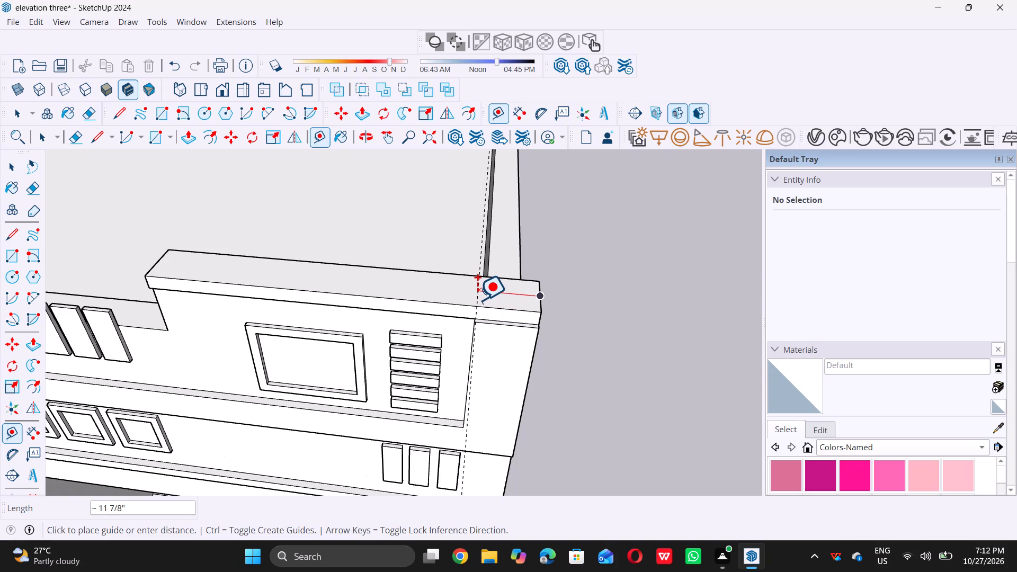
{"action": "key", "text": "apostrophe"}
{"action": "key", "text": "Return"}
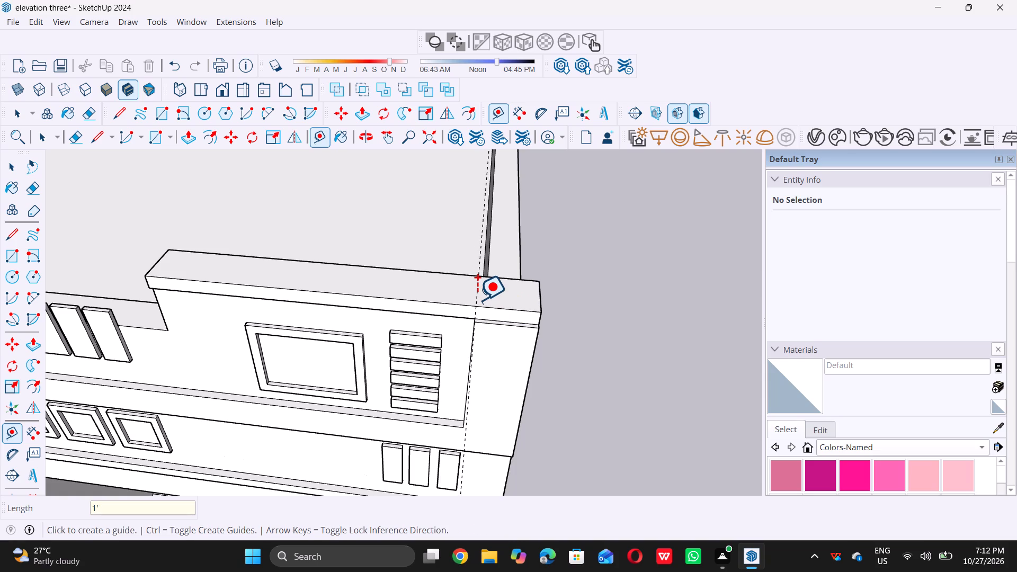
{"action": "key", "text": "space"}
Draw a 1' by 10" rectangle on the parapet block's top, from the guide to the outer front corner.
{"action": "scroll", "coordinate": [480, 280], "scroll_direction": "down", "scroll_amount": 7}
{"action": "middle_click_drag", "start_coordinate": [478, 278], "coordinate": [525, 306]}
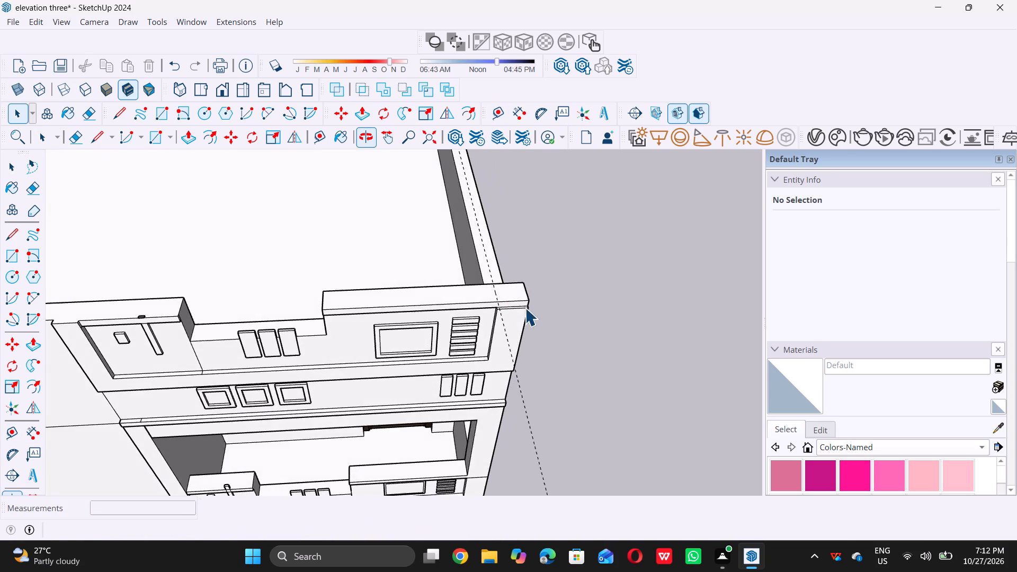
{"action": "scroll", "coordinate": [522, 308], "scroll_direction": "up", "scroll_amount": 15}
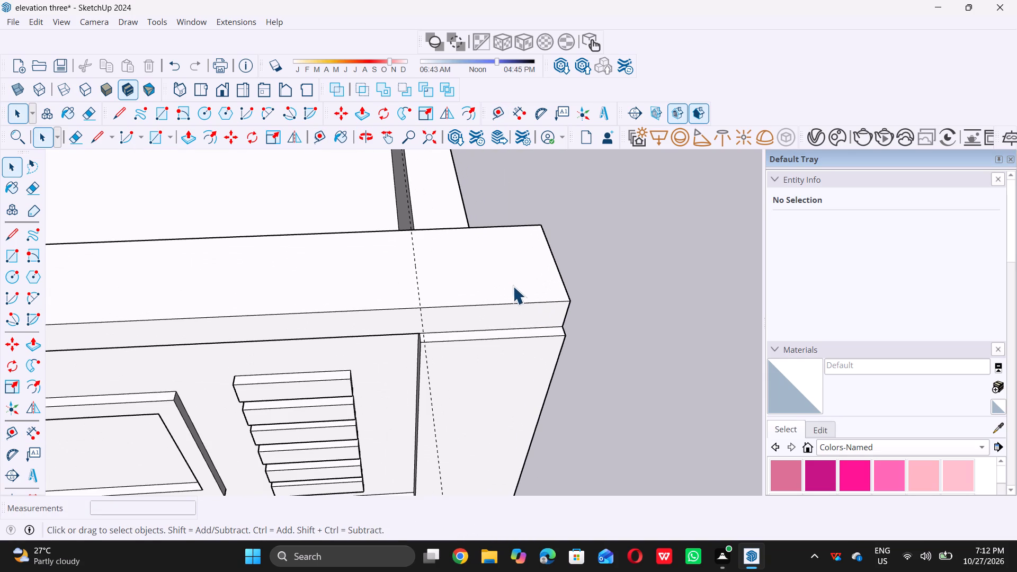
{"action": "key", "text": "r"}
{"action": "left_click", "coordinate": [413, 231]}
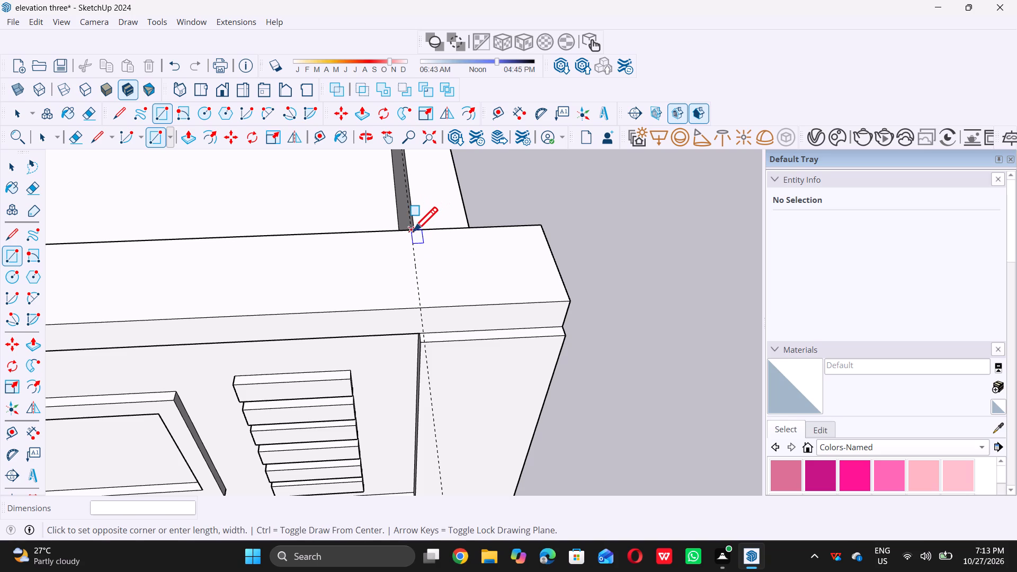
{"action": "left_click", "coordinate": [566, 302]}
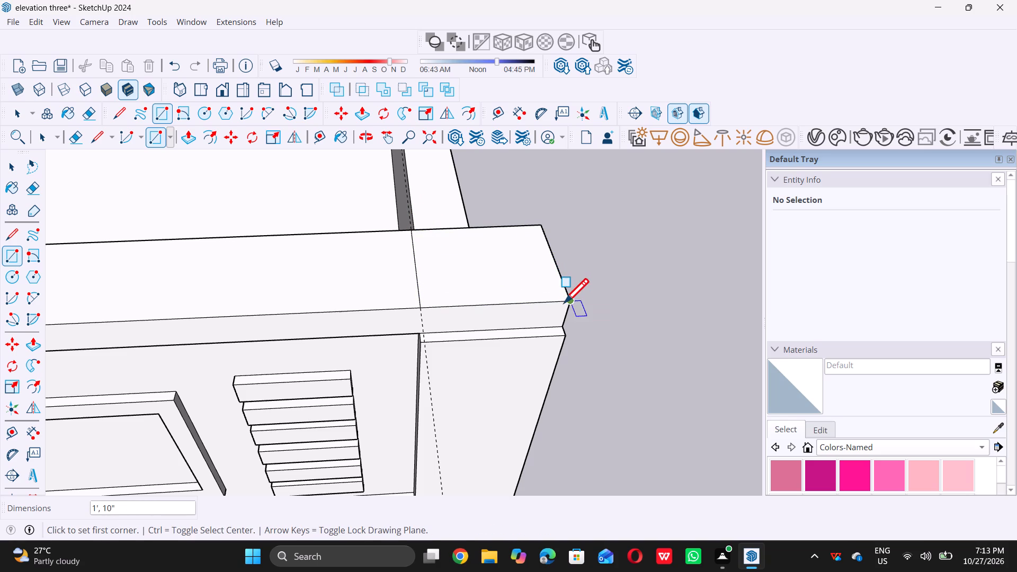
{"action": "key", "text": "space"}
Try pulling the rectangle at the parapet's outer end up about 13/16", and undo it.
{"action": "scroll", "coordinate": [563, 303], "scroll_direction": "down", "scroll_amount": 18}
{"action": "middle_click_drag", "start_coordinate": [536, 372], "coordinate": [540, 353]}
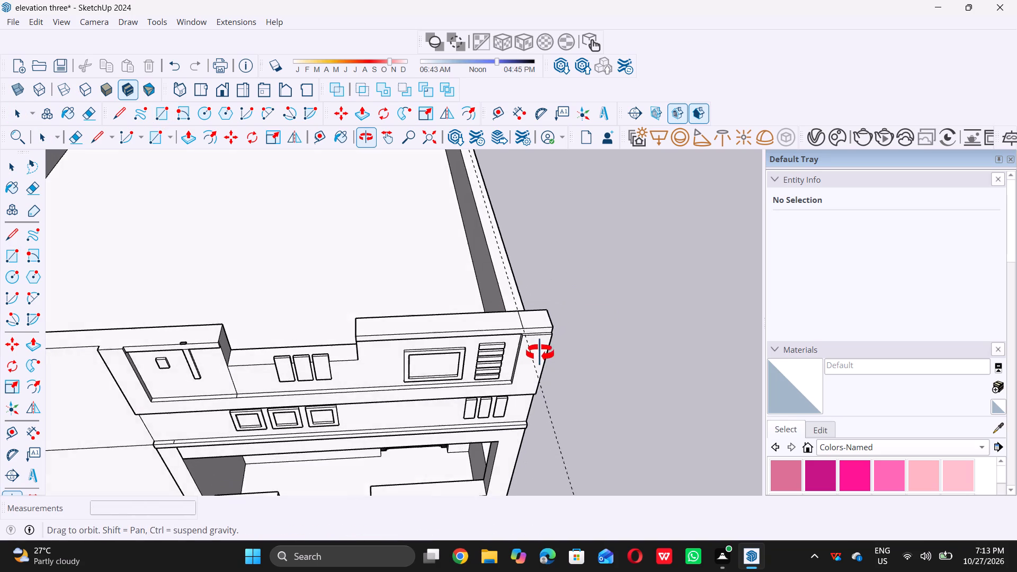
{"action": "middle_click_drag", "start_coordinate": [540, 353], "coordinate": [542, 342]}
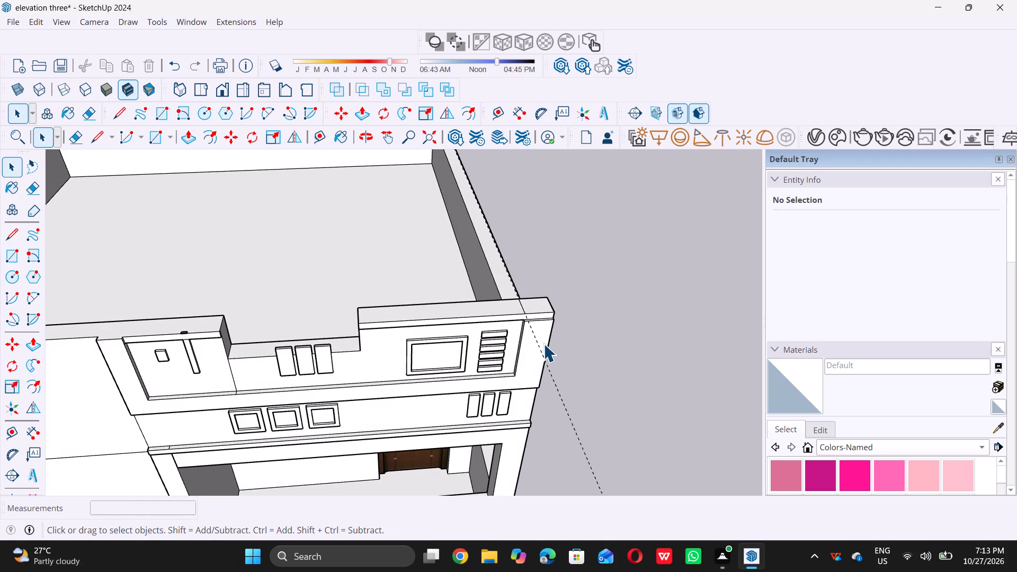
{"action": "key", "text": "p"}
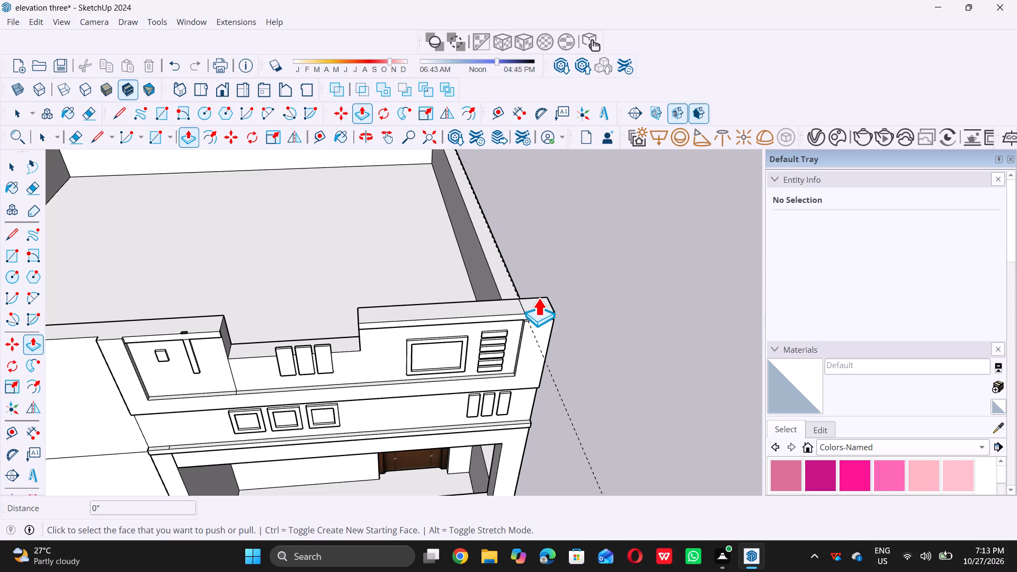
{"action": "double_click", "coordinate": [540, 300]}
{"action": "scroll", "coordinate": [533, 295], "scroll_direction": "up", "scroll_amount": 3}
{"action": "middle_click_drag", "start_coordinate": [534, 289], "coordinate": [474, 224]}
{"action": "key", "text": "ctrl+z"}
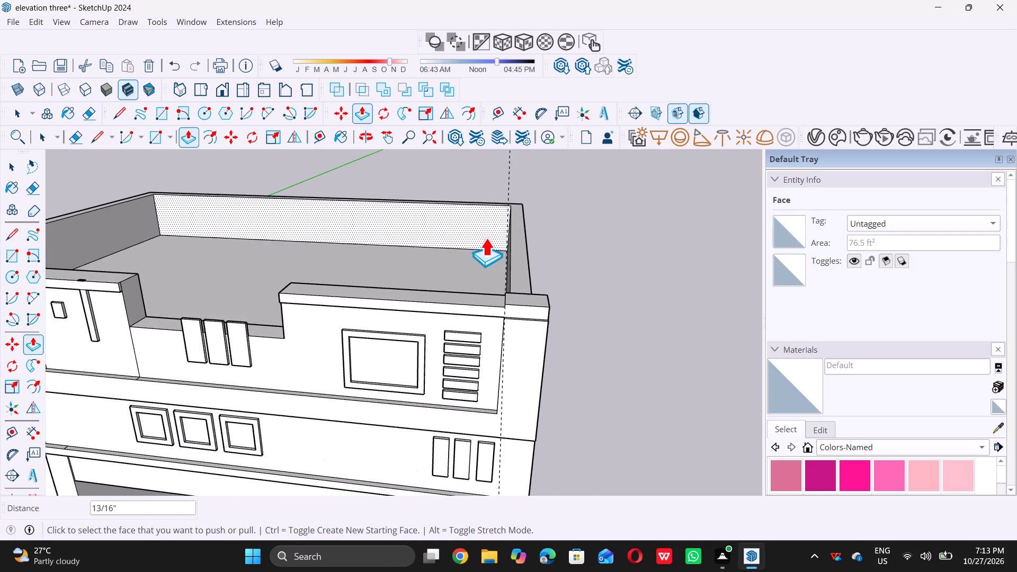
Pull the 1' by 10" rectangle at the parapet's outer end up 4' into a corner post.
{"action": "scroll", "coordinate": [547, 273], "scroll_direction": "up", "scroll_amount": 4}
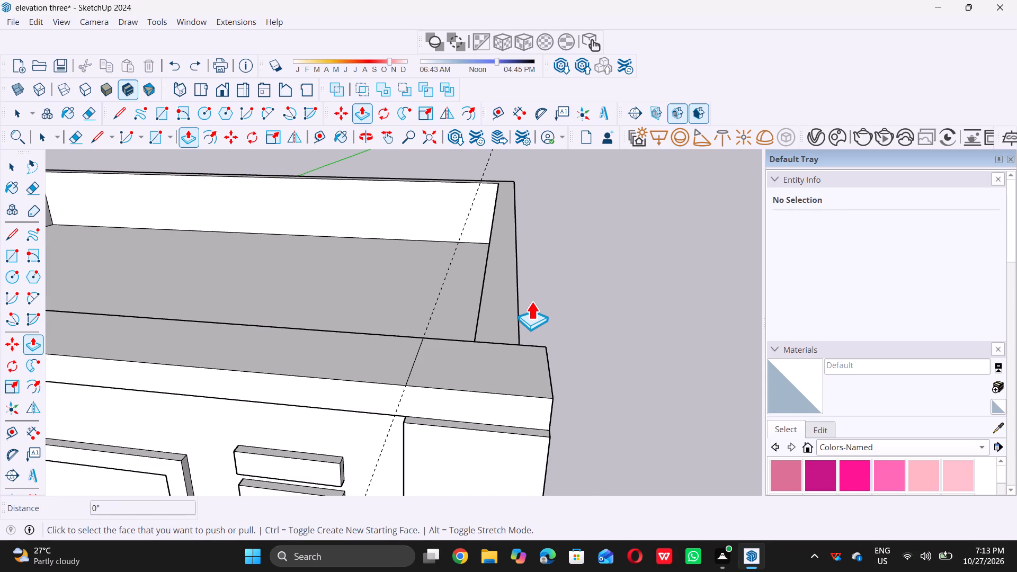
{"action": "left_click", "coordinate": [489, 363]}
{"action": "scroll", "coordinate": [489, 362], "scroll_direction": "down", "scroll_amount": 17}
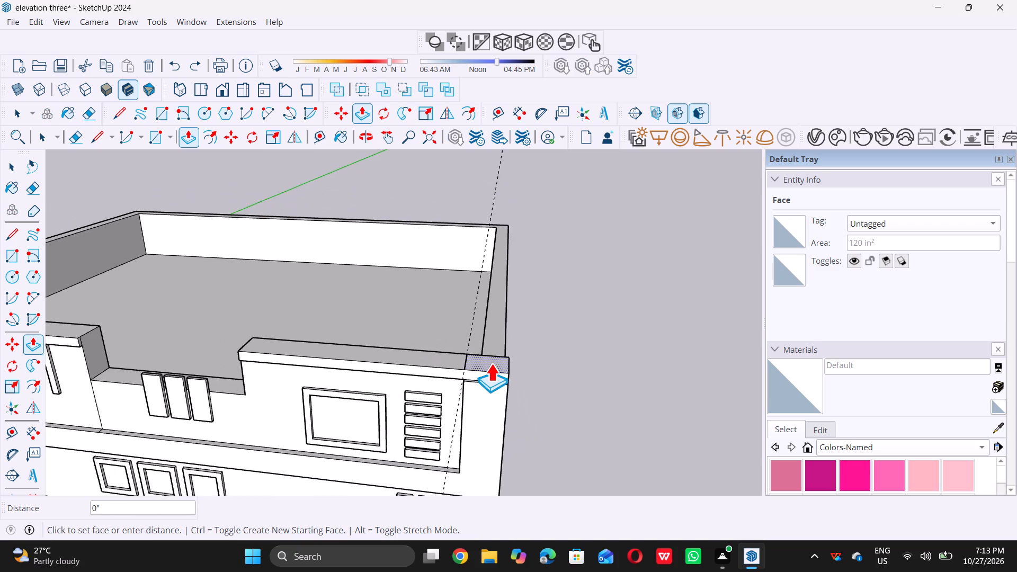
{"action": "scroll", "coordinate": [491, 363], "scroll_direction": "down", "scroll_amount": 2}
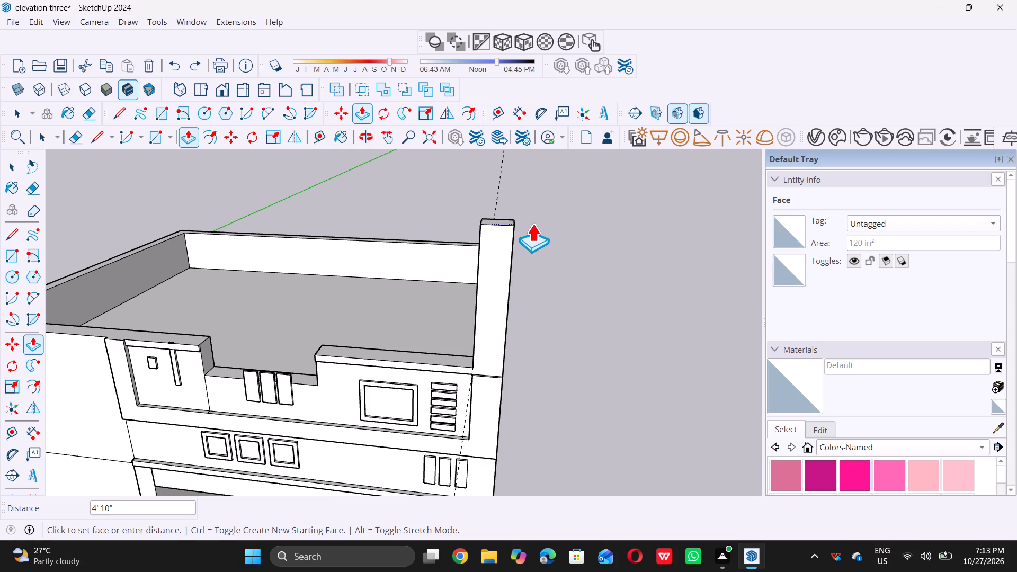
{"action": "key", "text": "4"}
{"action": "key", "text": "apostrophe"}
{"action": "key", "text": "Return"}
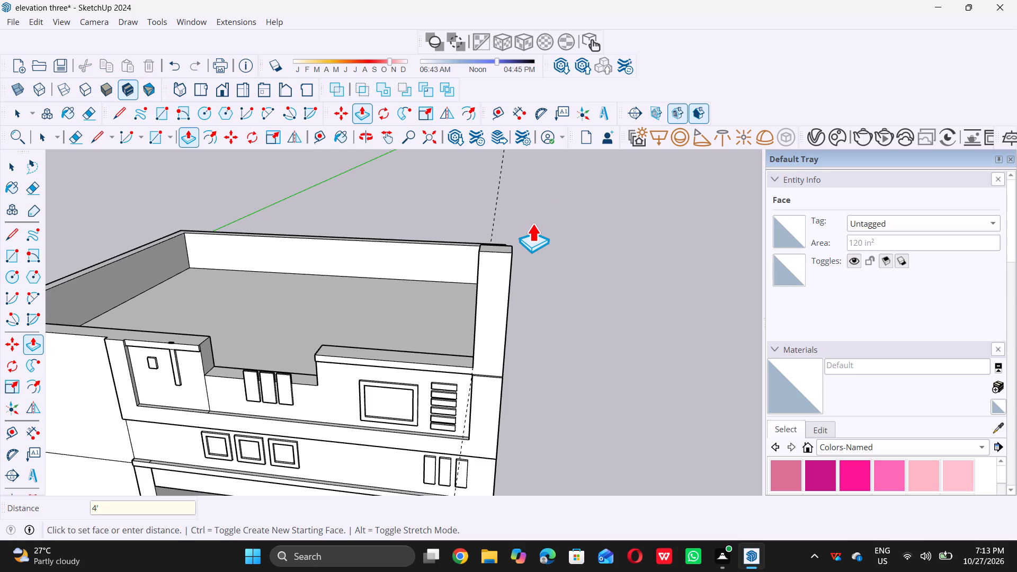
{"action": "key", "text": "space"}
{"action": "scroll", "coordinate": [533, 221], "scroll_direction": "down", "scroll_amount": 2}
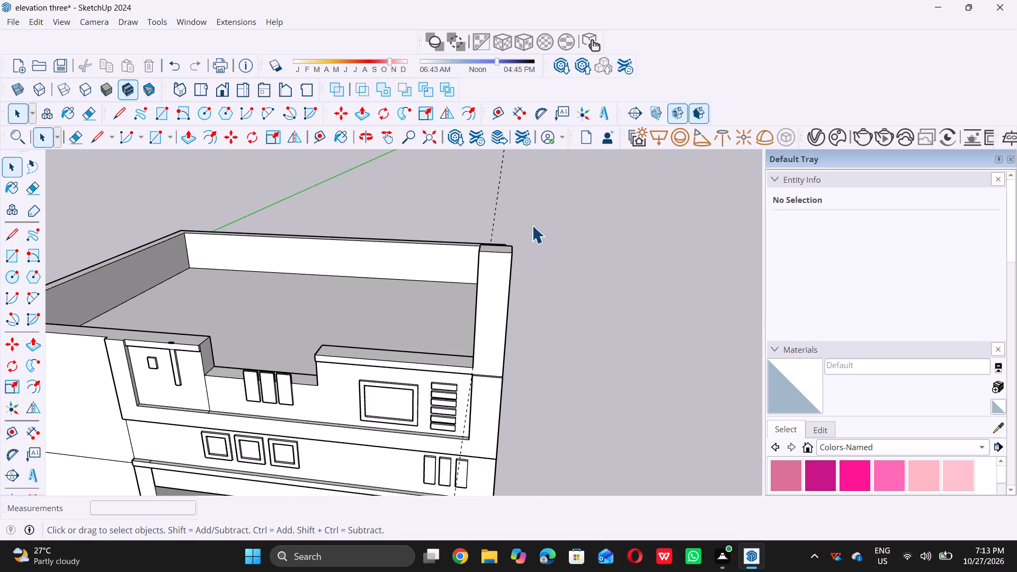
Pull the top face of the corner post at the parapet's outer end up a further 1'.
{"action": "scroll", "coordinate": [532, 225], "scroll_direction": "down", "scroll_amount": 3}
{"action": "middle_click_drag", "start_coordinate": [470, 337], "coordinate": [542, 269]}
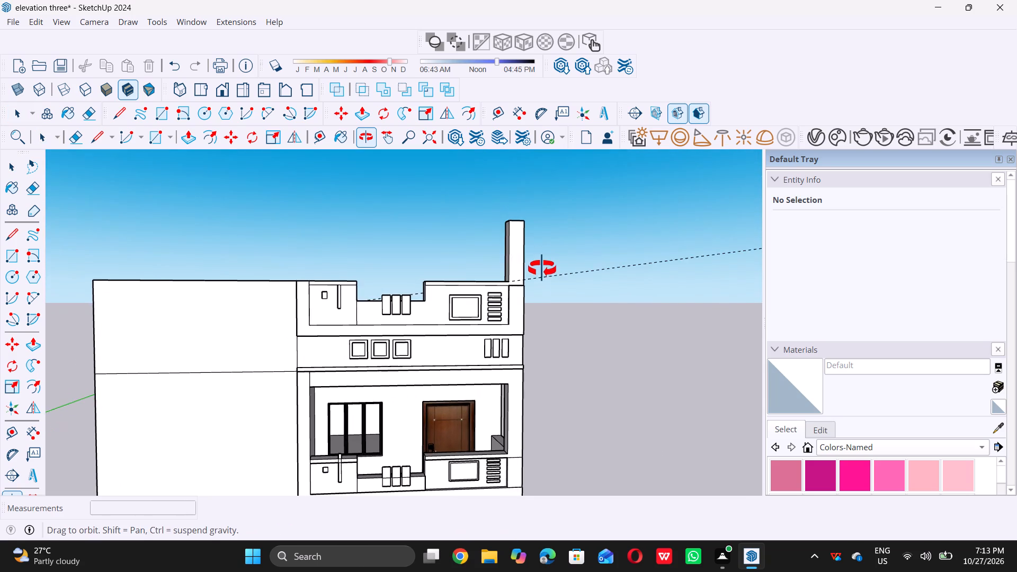
{"action": "middle_click_drag", "start_coordinate": [542, 269], "coordinate": [515, 259]}
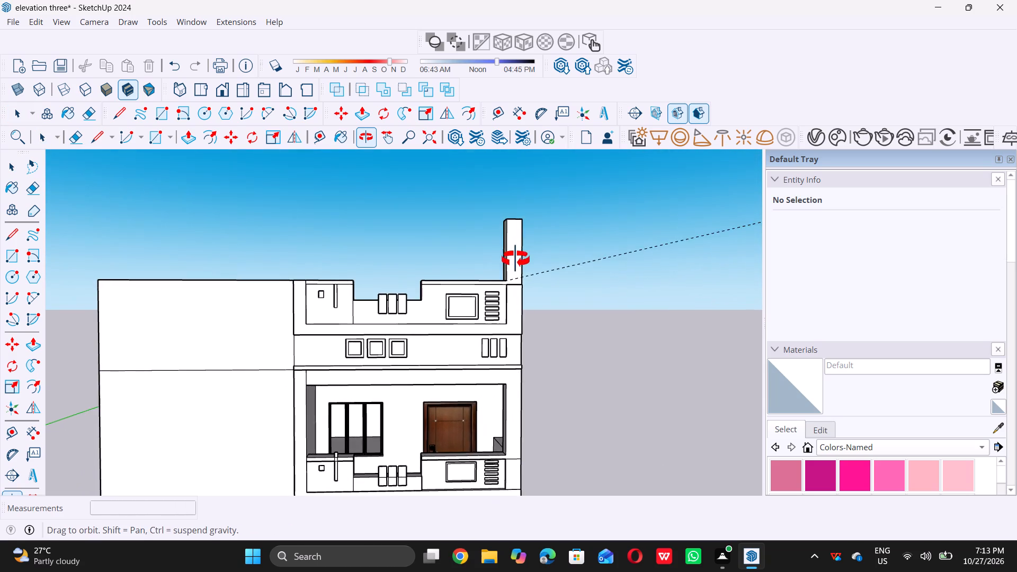
{"action": "middle_click_drag", "start_coordinate": [515, 259], "coordinate": [501, 272]}
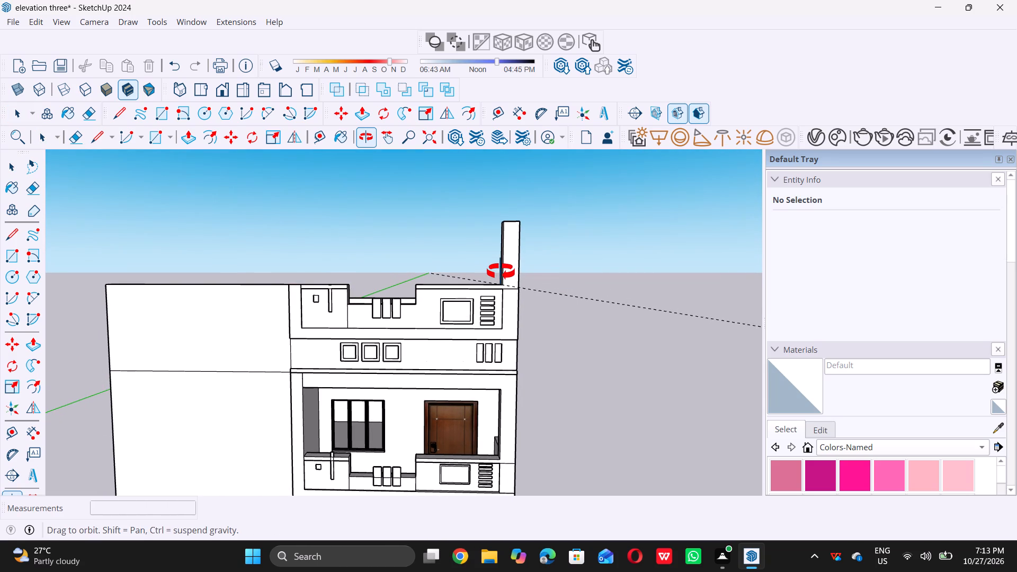
{"action": "middle_click_drag", "start_coordinate": [501, 272], "coordinate": [563, 350]}
{"action": "scroll", "coordinate": [519, 237], "scroll_direction": "up", "scroll_amount": 4}
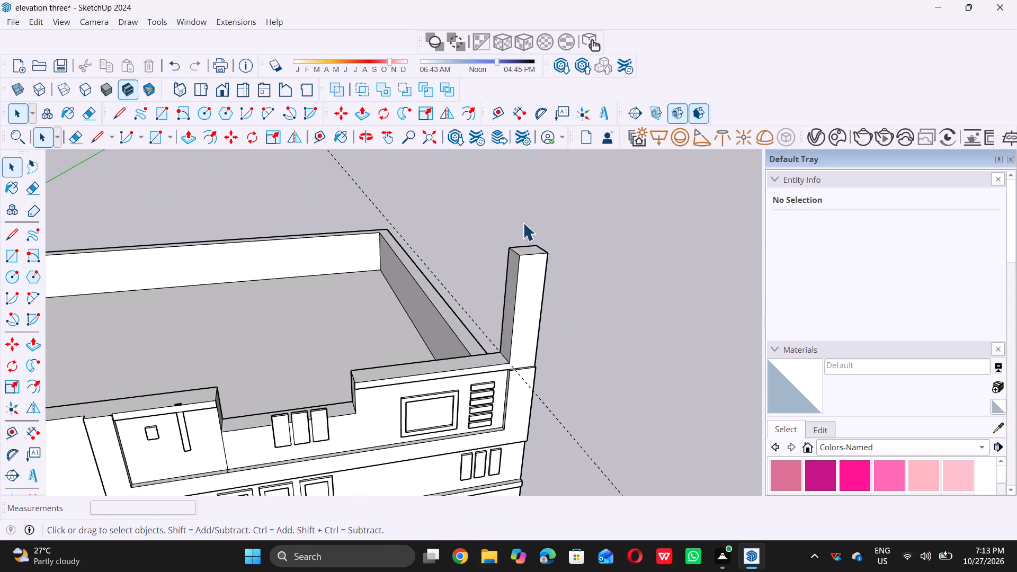
{"action": "scroll", "coordinate": [523, 222], "scroll_direction": "up", "scroll_amount": 11}
{"action": "left_click", "coordinate": [527, 275]}
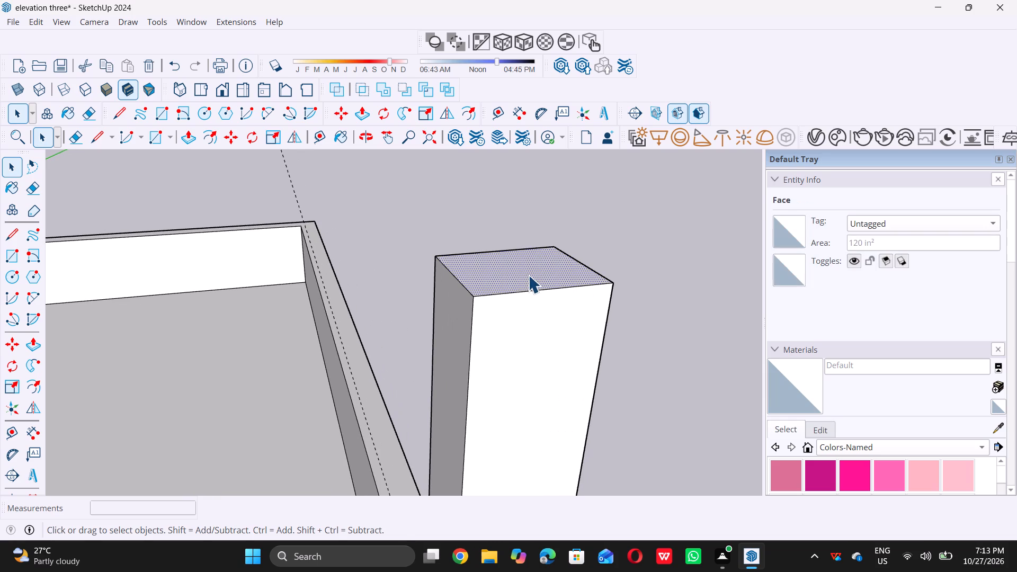
{"action": "key", "text": "p"}
{"action": "left_click", "coordinate": [528, 268]}
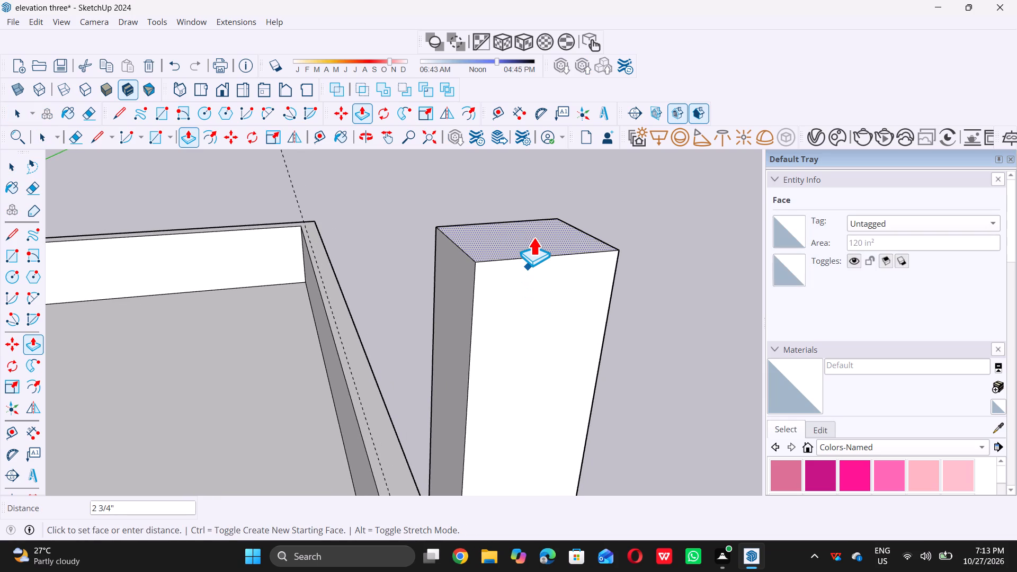
{"action": "key", "text": "1"}
{"action": "key", "text": "apostrophe"}
{"action": "key", "text": "Return"}
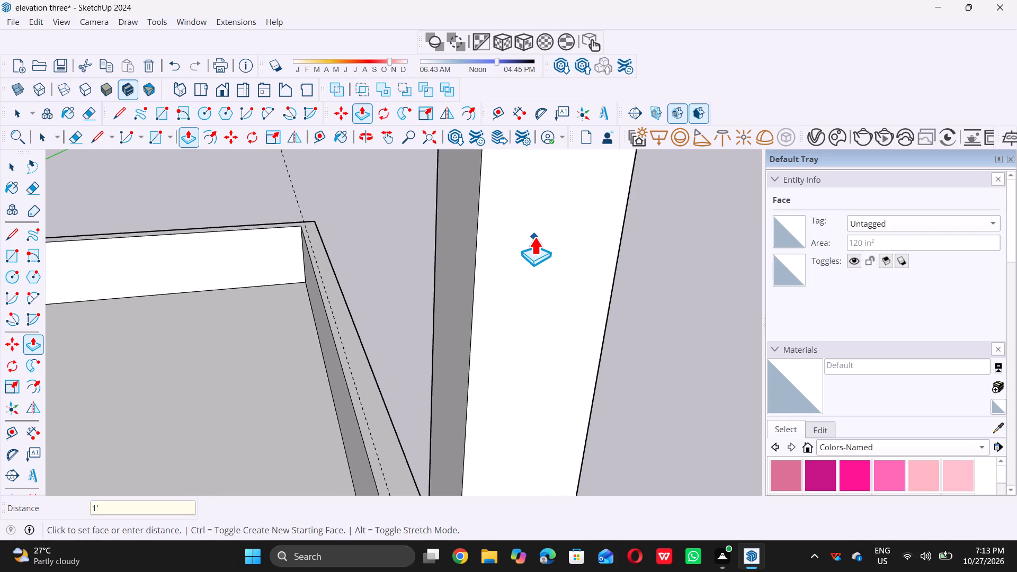
{"action": "scroll", "coordinate": [531, 267], "scroll_direction": "down", "scroll_amount": 10}
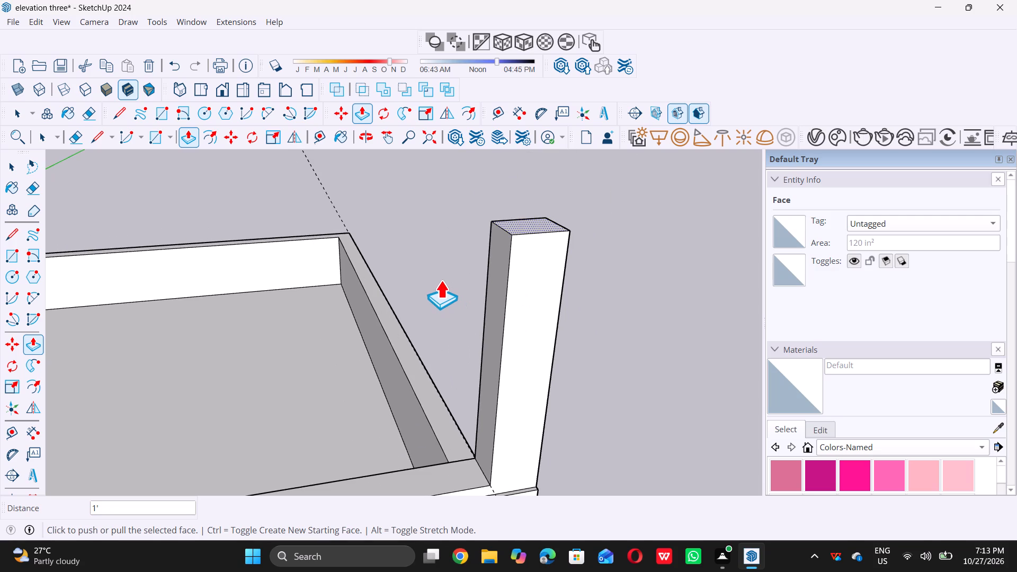
{"action": "key", "text": "space"}
Place a guide 1' below the top edge on the corner post's inner side face.
{"action": "middle_click_drag", "start_coordinate": [452, 280], "coordinate": [523, 280]}
{"action": "scroll", "coordinate": [669, 226], "scroll_direction": "up", "scroll_amount": 5}
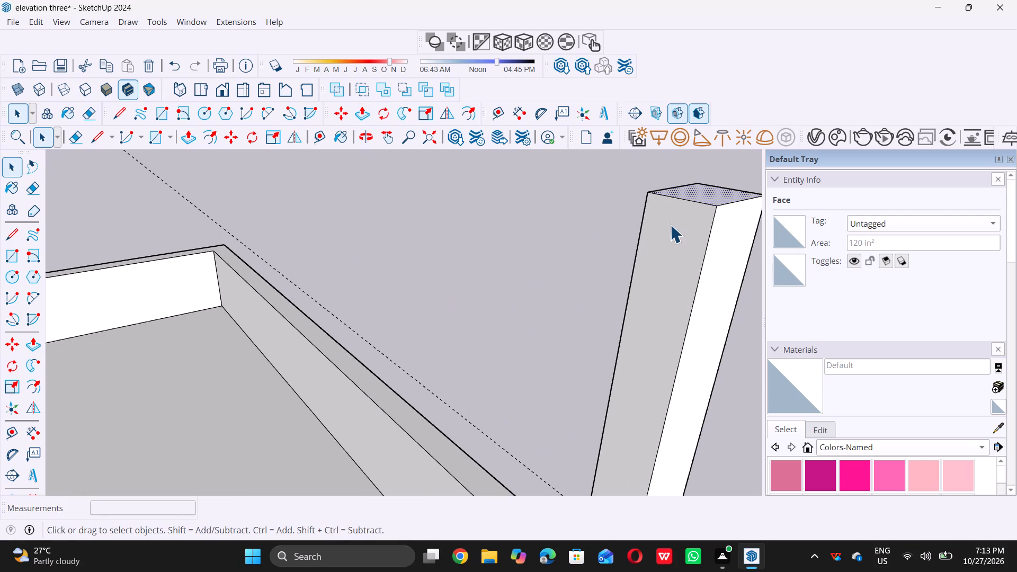
{"action": "key", "text": "t"}
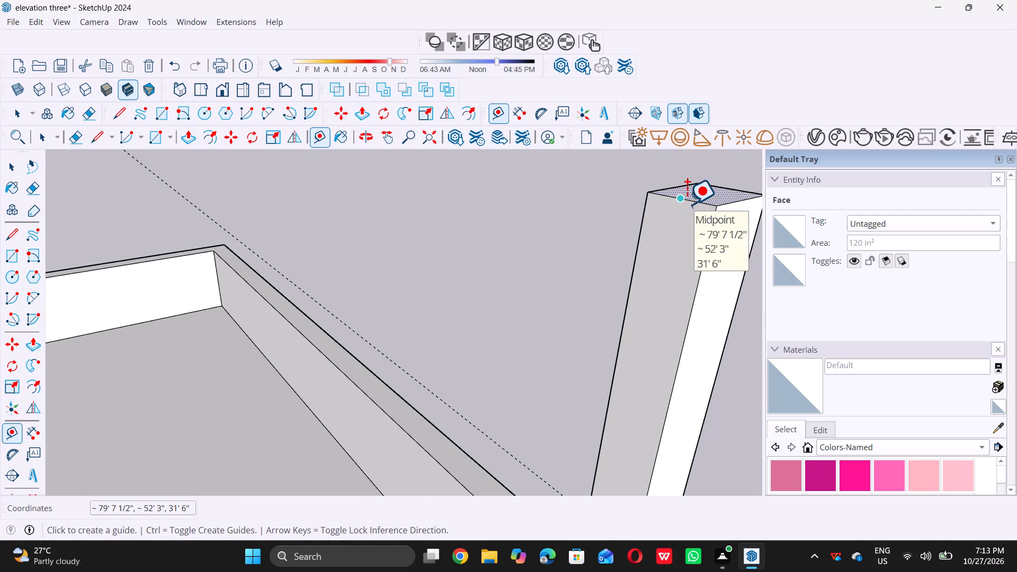
{"action": "triple_click", "coordinate": [687, 204]}
{"action": "key", "text": "1"}
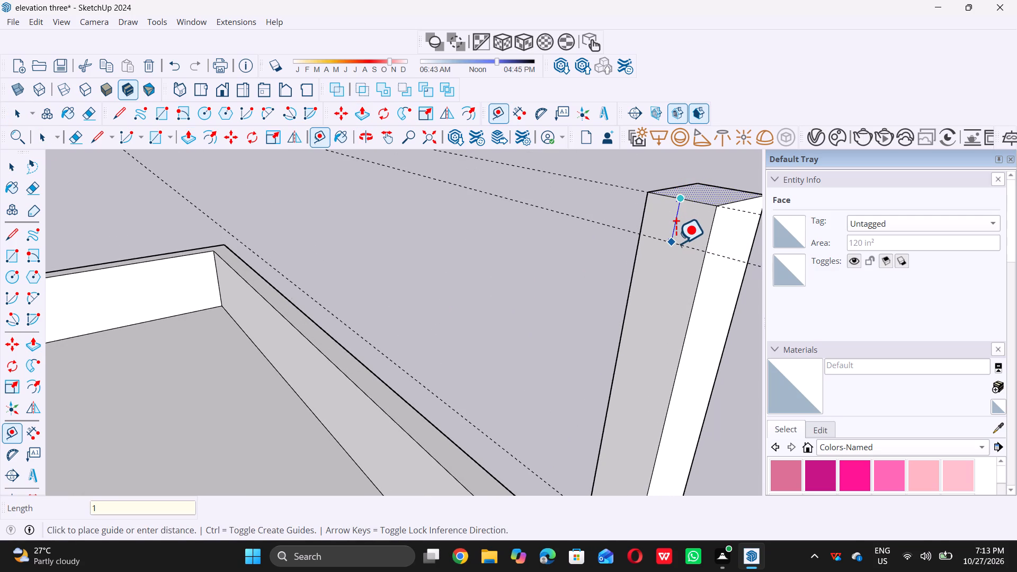
{"action": "key", "text": "apostrophe"}
{"action": "key", "text": "Return"}
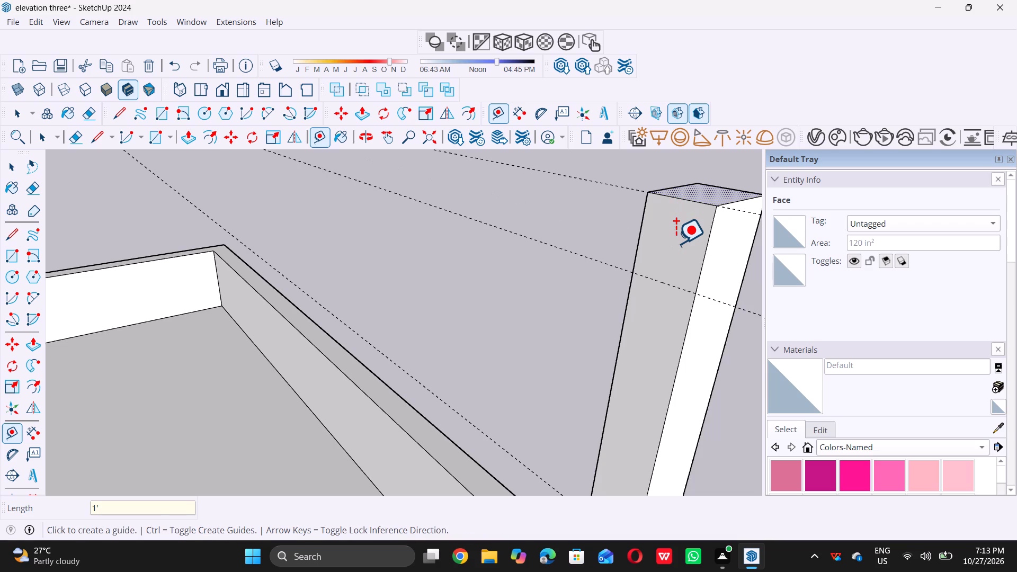
{"action": "key", "text": "space"}
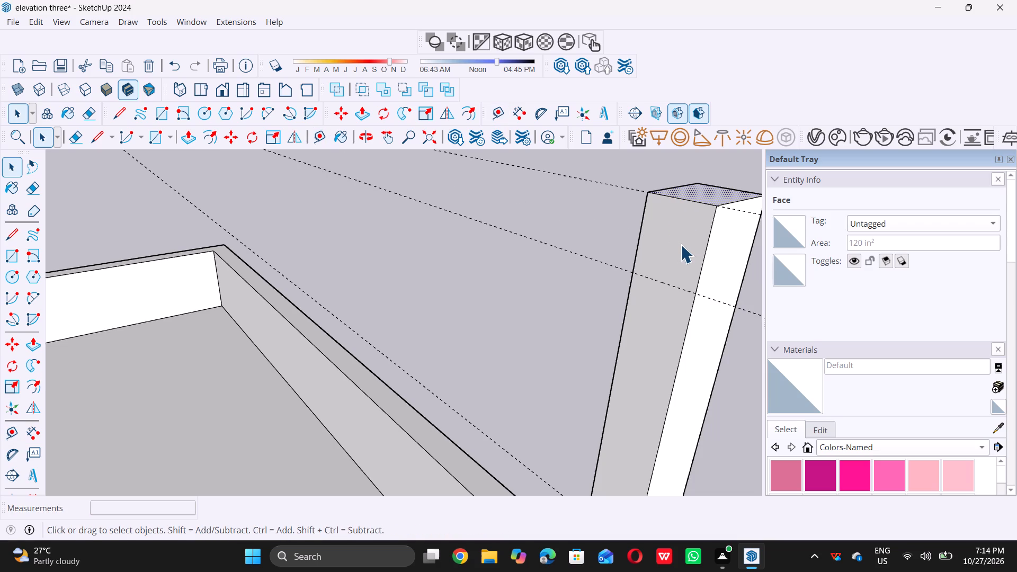
Draw a rectangle on the post's inner side face, from its top corner down to the 1' guide.
{"action": "key", "text": "r"}
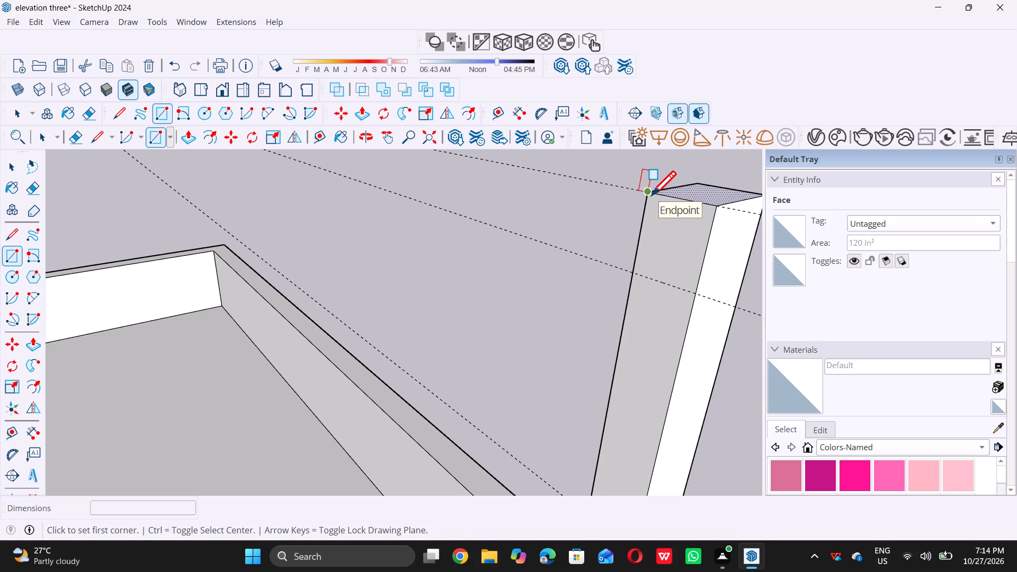
{"action": "double_click", "coordinate": [653, 194]}
{"action": "triple_click", "coordinate": [692, 296]}
{"action": "double_click", "coordinate": [692, 296]}
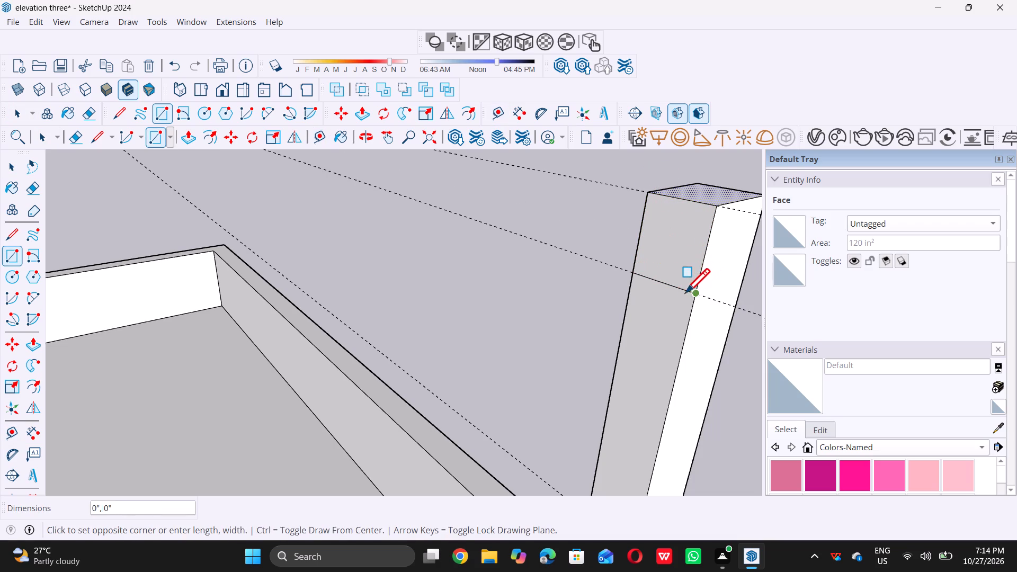
{"action": "key", "text": "space"}
Delete all guides in the model.
{"action": "scroll", "coordinate": [673, 290], "scroll_direction": "down", "scroll_amount": 12}
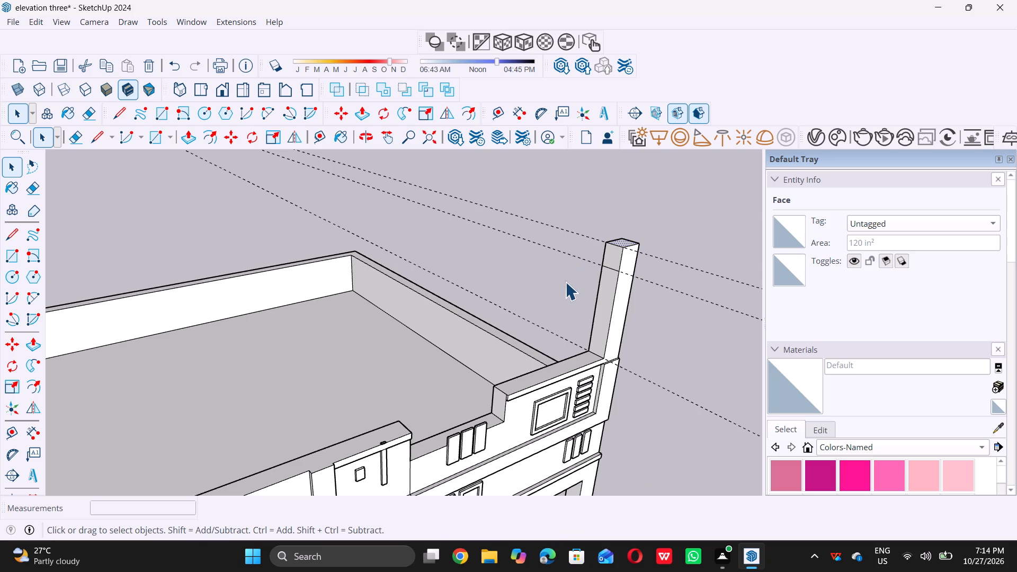
{"action": "double_click", "coordinate": [565, 282]}
{"action": "scroll", "coordinate": [556, 267], "scroll_direction": "down", "scroll_amount": 6}
{"action": "middle_click_drag", "start_coordinate": [527, 313], "coordinate": [477, 299]}
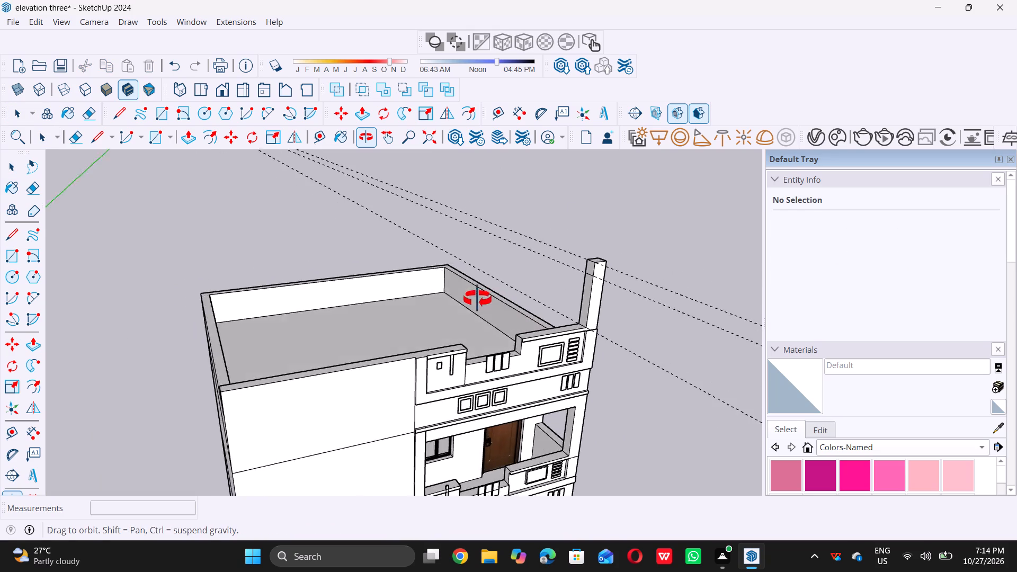
{"action": "middle_click_drag", "start_coordinate": [477, 299], "coordinate": [411, 248]}
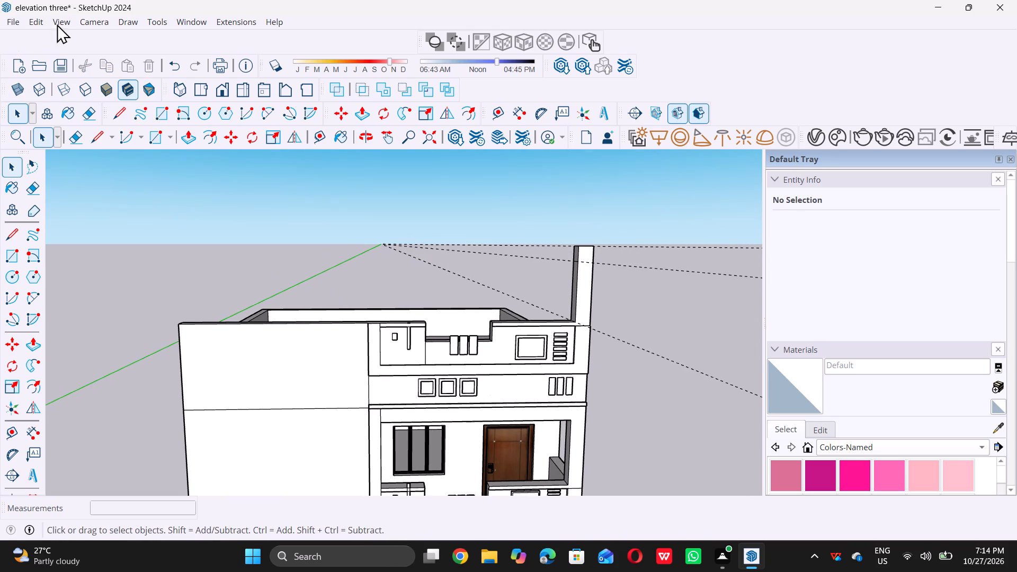
{"action": "double_click", "coordinate": [31, 21]}
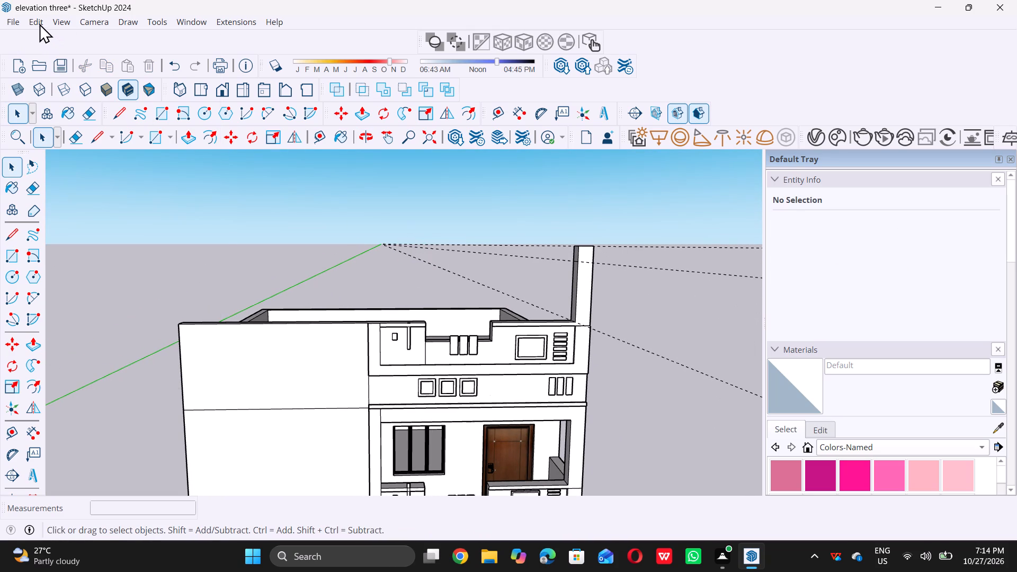
{"action": "triple_click", "coordinate": [39, 21]}
{"action": "double_click", "coordinate": [66, 148]}
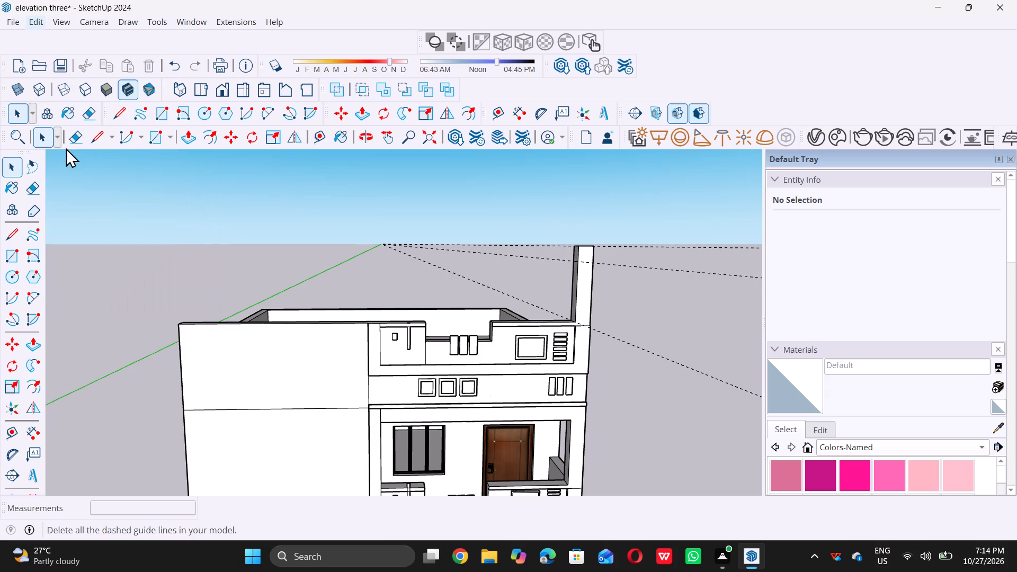
Draw two parallel lines across the upper parapet's top beside the small-square panel, the first 9" long, to outline the opposite post's base.
{"action": "scroll", "coordinate": [67, 147], "scroll_direction": "down", "scroll_amount": 5}
{"action": "middle_click_drag", "start_coordinate": [189, 190], "coordinate": [326, 217]}
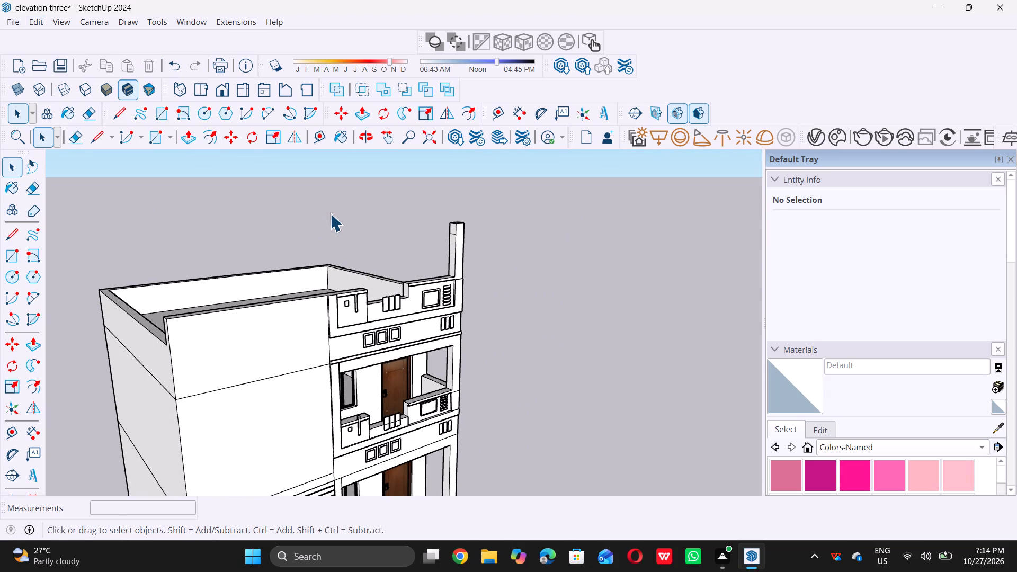
{"action": "scroll", "coordinate": [327, 222], "scroll_direction": "up", "scroll_amount": 1}
{"action": "middle_click", "coordinate": [367, 228]}
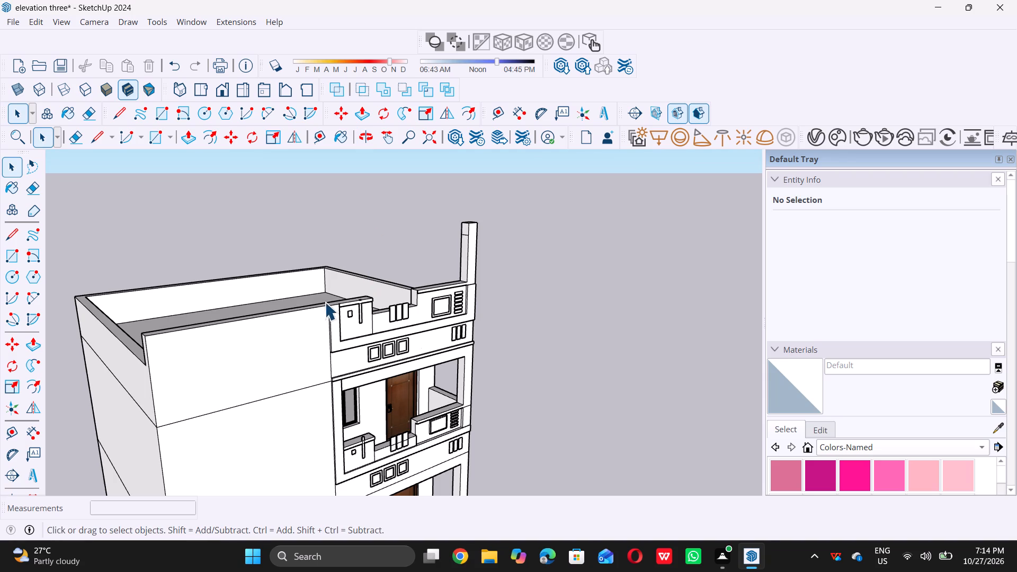
{"action": "middle_click_drag", "start_coordinate": [318, 291], "coordinate": [359, 400]}
{"action": "scroll", "coordinate": [333, 359], "scroll_direction": "up", "scroll_amount": 15}
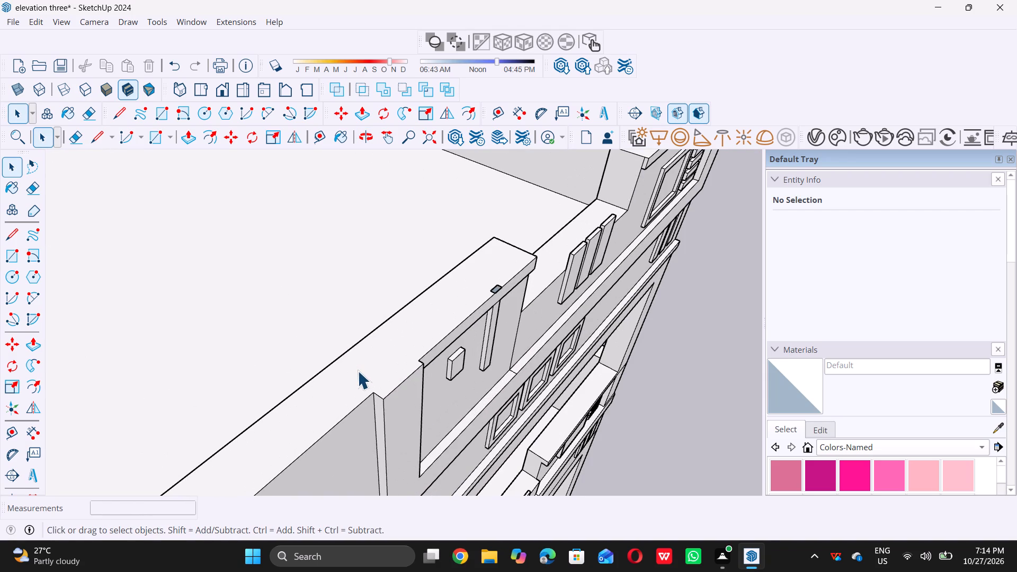
{"action": "key", "text": "l"}
{"action": "scroll", "coordinate": [360, 390], "scroll_direction": "up", "scroll_amount": 5}
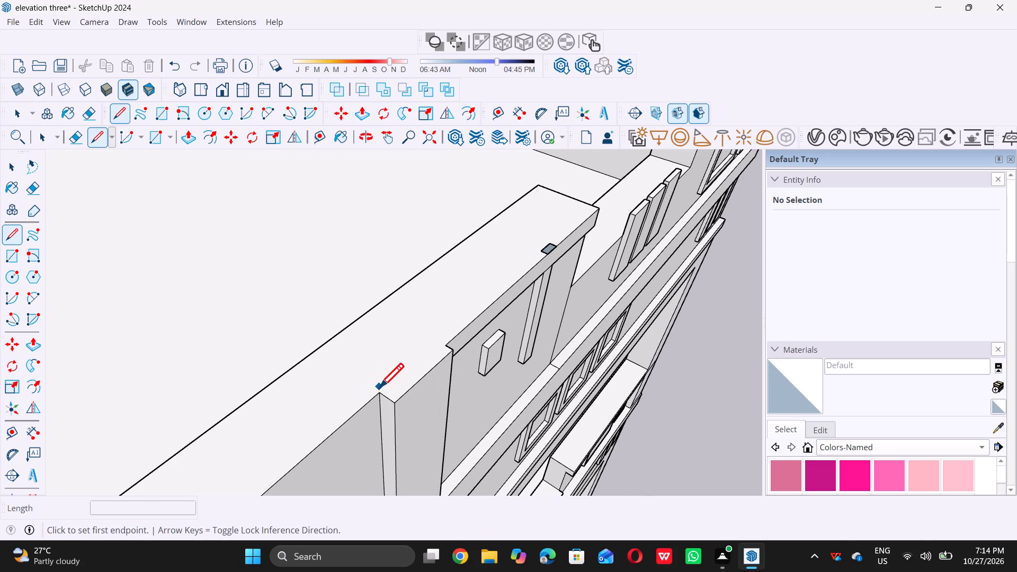
{"action": "left_click", "coordinate": [380, 392]}
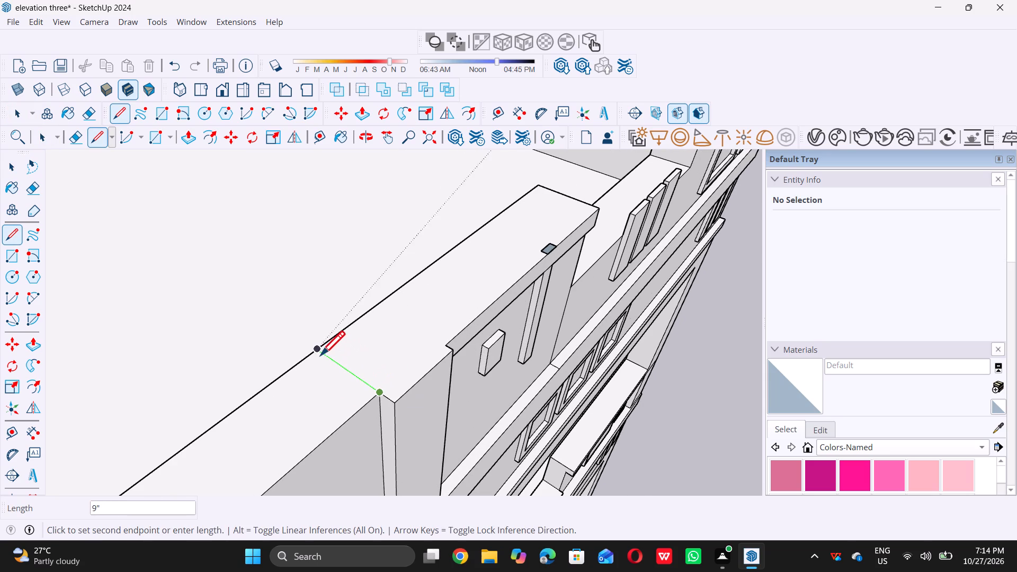
{"action": "double_click", "coordinate": [319, 353]}
{"action": "left_click", "coordinate": [444, 343]}
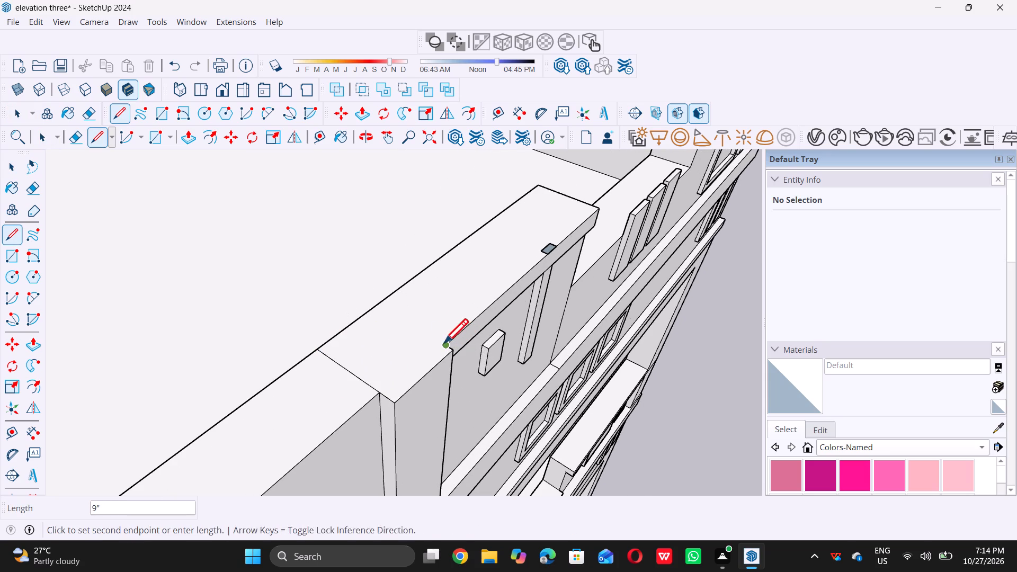
{"action": "left_click", "coordinate": [378, 302]}
{"action": "key", "text": "space"}
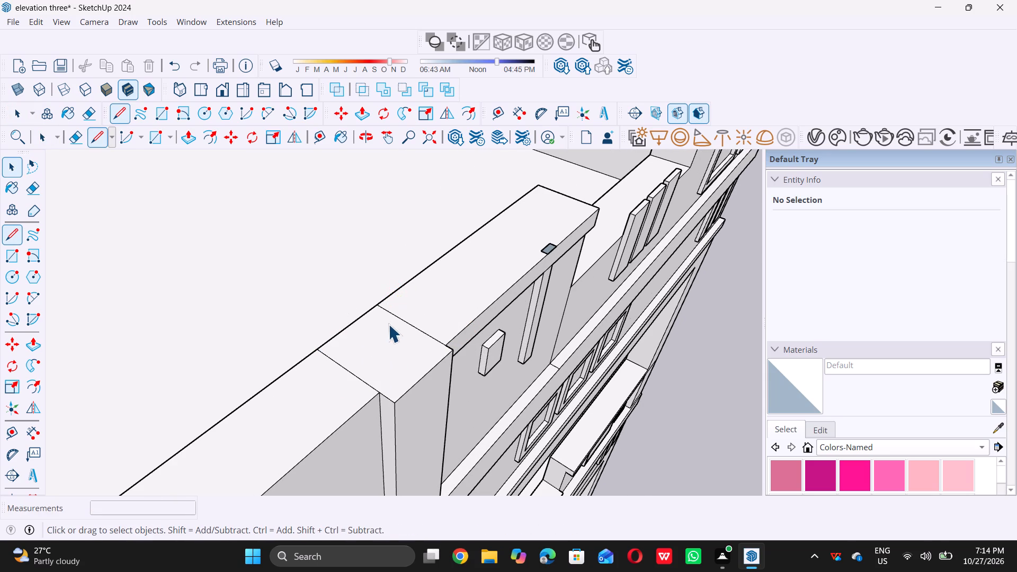
Pull the rectangle at the top of the corner post 13' 9" across, aligned with the outlined post base, as a beam.
{"action": "scroll", "coordinate": [387, 334], "scroll_direction": "down", "scroll_amount": 20}
{"action": "scroll", "coordinate": [387, 334], "scroll_direction": "down", "scroll_amount": 1}
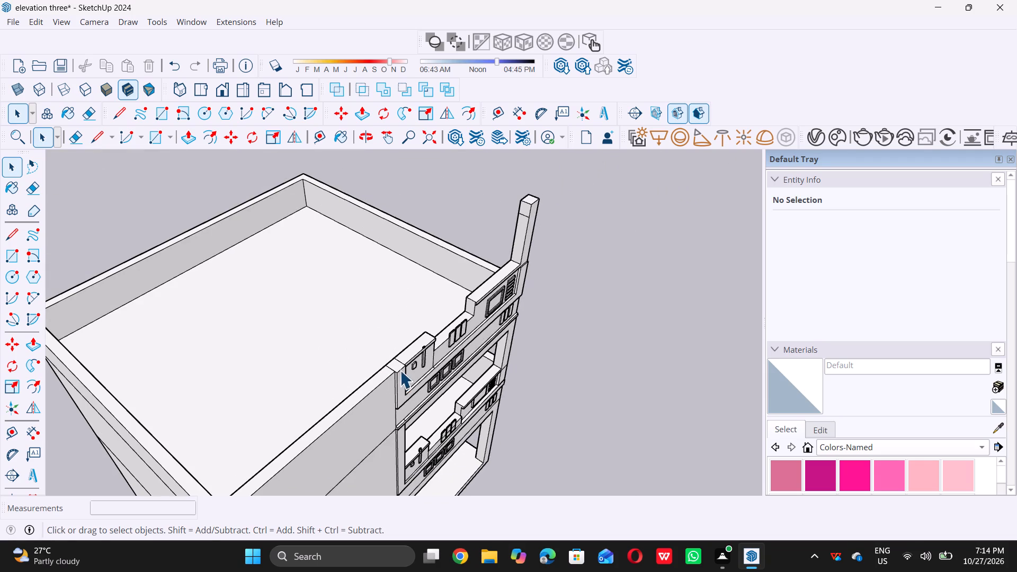
{"action": "middle_click_drag", "start_coordinate": [399, 368], "coordinate": [395, 339]}
{"action": "scroll", "coordinate": [488, 207], "scroll_direction": "up", "scroll_amount": 5}
{"action": "double_click", "coordinate": [538, 199]}
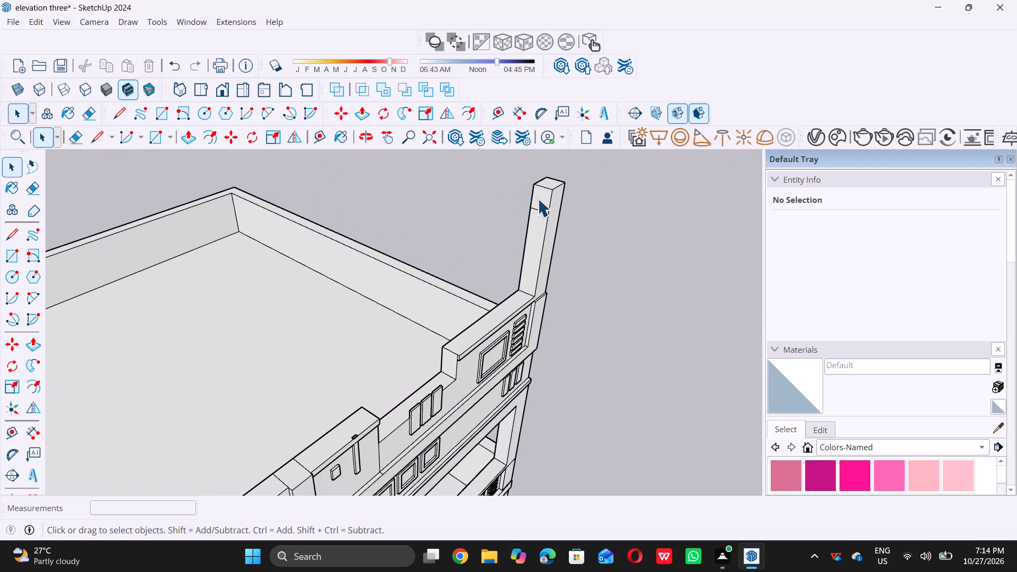
{"action": "key", "text": "p"}
{"action": "left_click", "coordinate": [540, 199]}
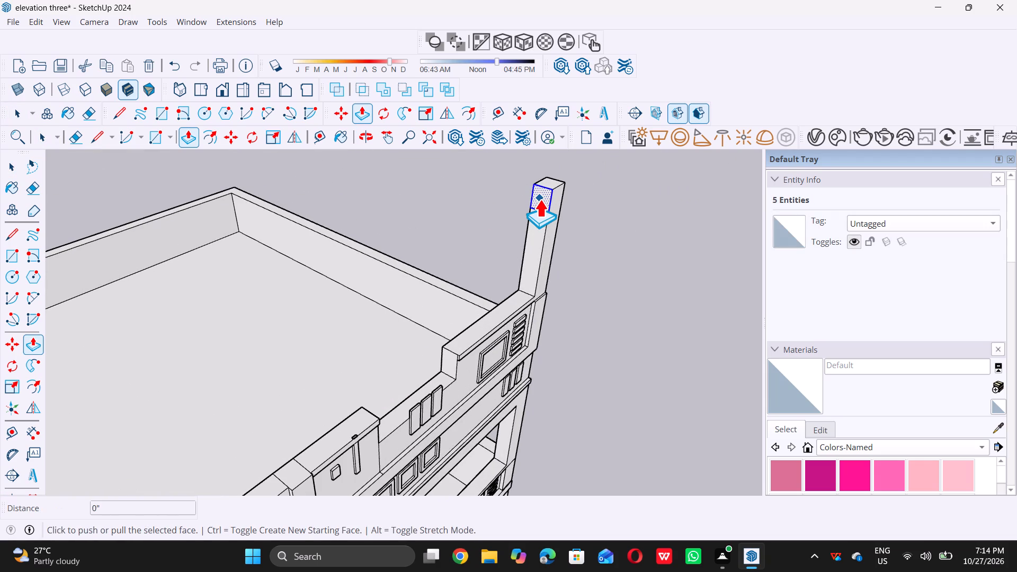
{"action": "scroll", "coordinate": [344, 393], "scroll_direction": "down", "scroll_amount": 3}
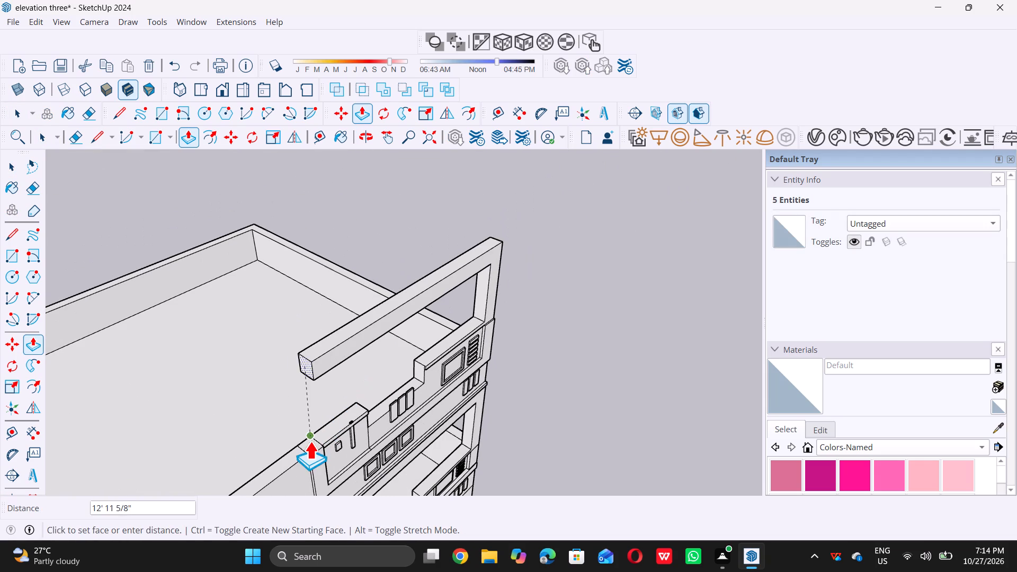
{"action": "left_click", "coordinate": [307, 457]}
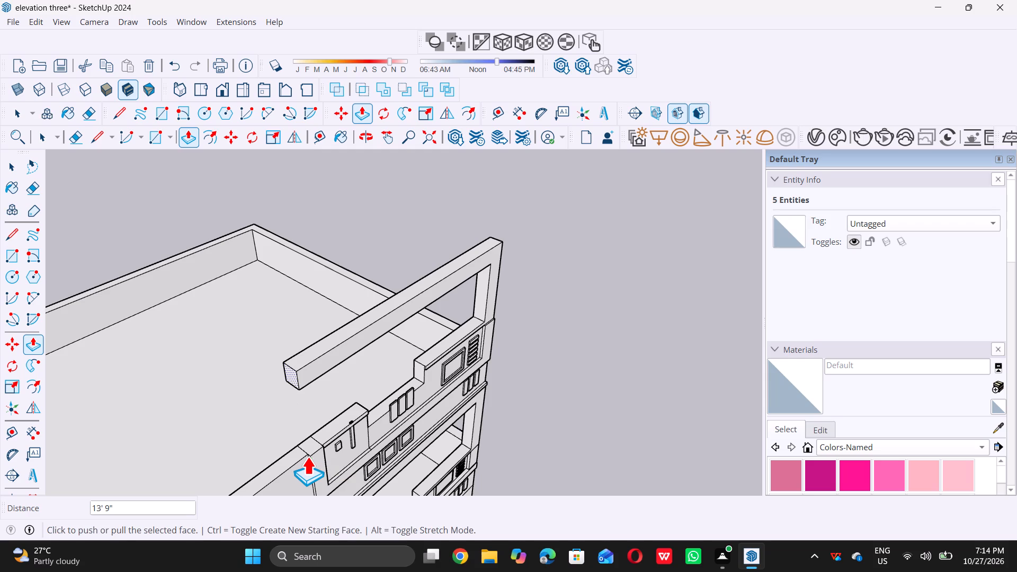
{"action": "key", "text": "space"}
Pull the outlined post base on the upper parapet up 4' to meet the underside of the beam.
{"action": "scroll", "coordinate": [326, 450], "scroll_direction": "down", "scroll_amount": 5}
{"action": "scroll", "coordinate": [326, 425], "scroll_direction": "up", "scroll_amount": 11}
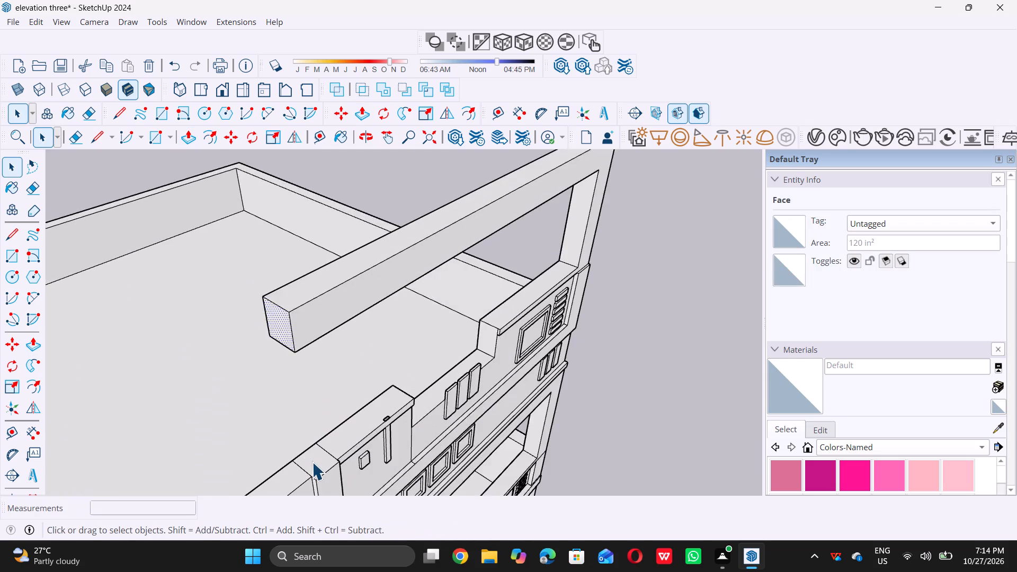
{"action": "scroll", "coordinate": [312, 462], "scroll_direction": "up", "scroll_amount": 2}
{"action": "left_click", "coordinate": [312, 467]}
{"action": "key", "text": "p"}
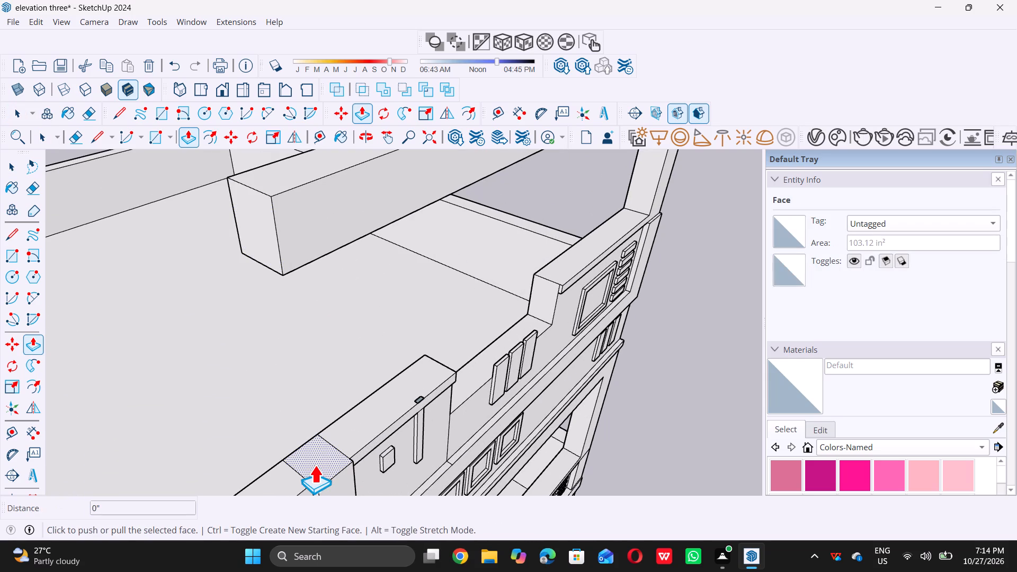
{"action": "left_click", "coordinate": [319, 461]}
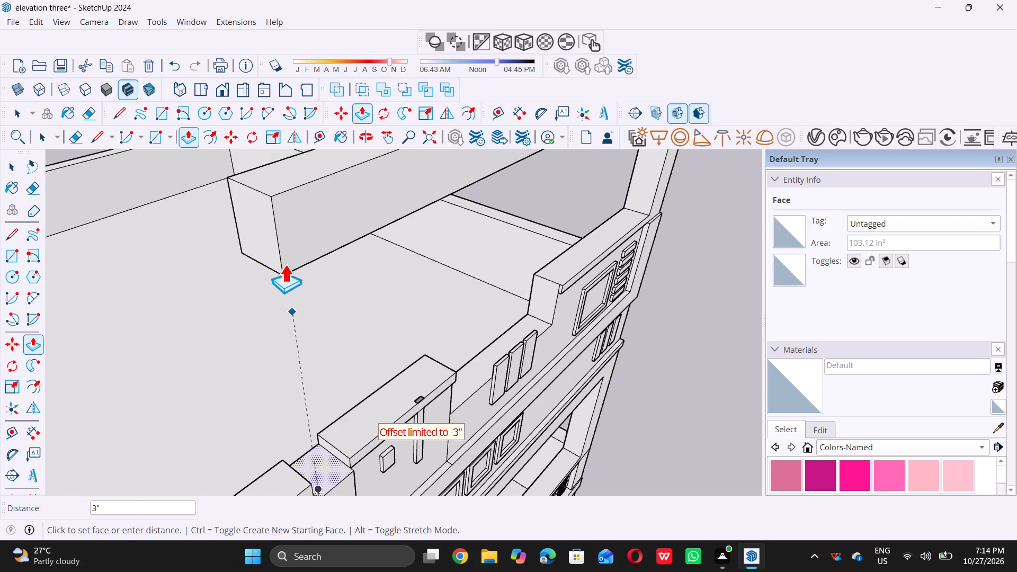
{"action": "scroll", "coordinate": [264, 261], "scroll_direction": "up", "scroll_amount": 1}
{"action": "middle_click_drag", "start_coordinate": [264, 260], "coordinate": [320, 185]}
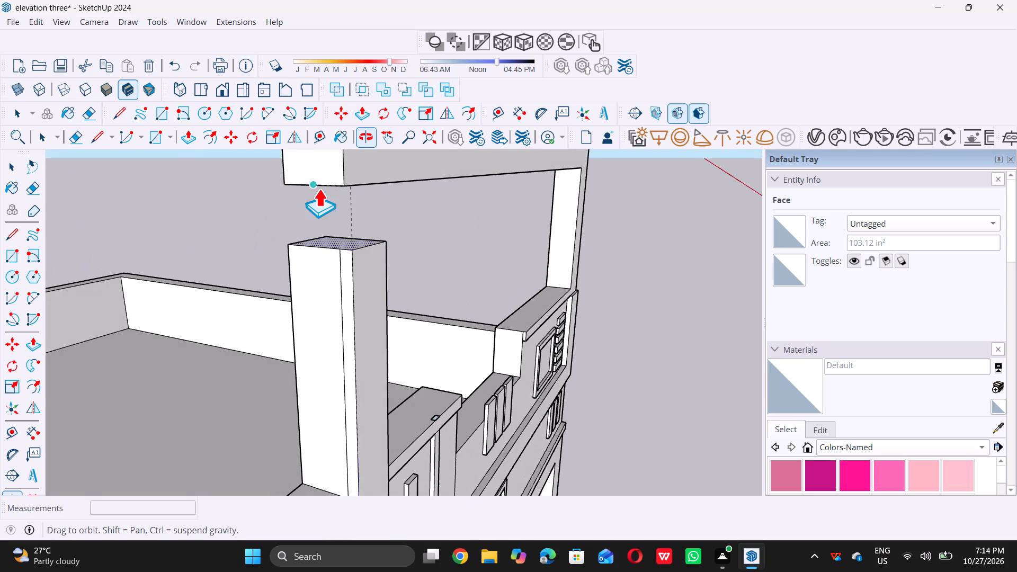
{"action": "scroll", "coordinate": [311, 217], "scroll_direction": "down", "scroll_amount": 4}
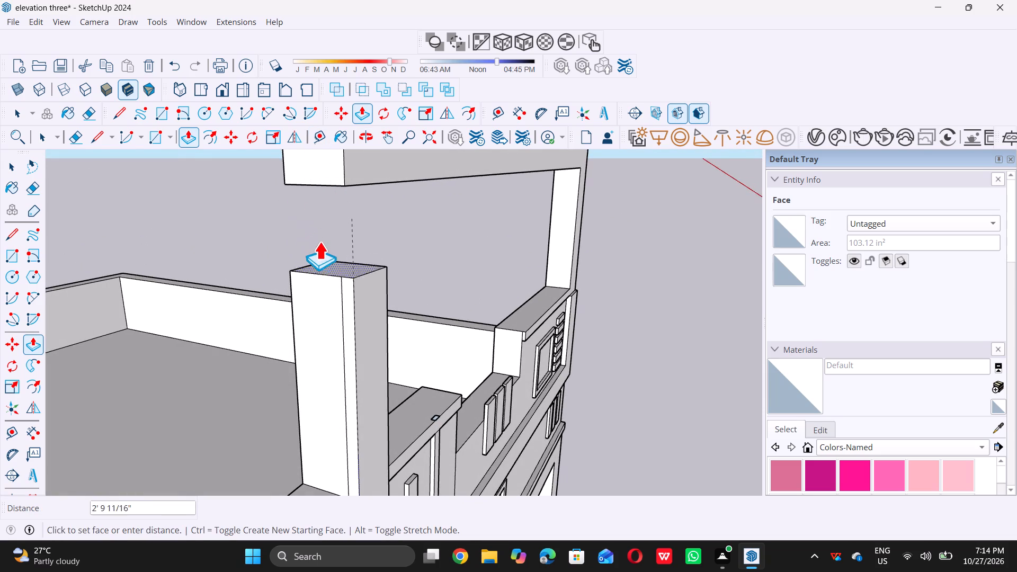
{"action": "scroll", "coordinate": [319, 242], "scroll_direction": "down", "scroll_amount": 6}
{"action": "scroll", "coordinate": [321, 219], "scroll_direction": "up", "scroll_amount": 5}
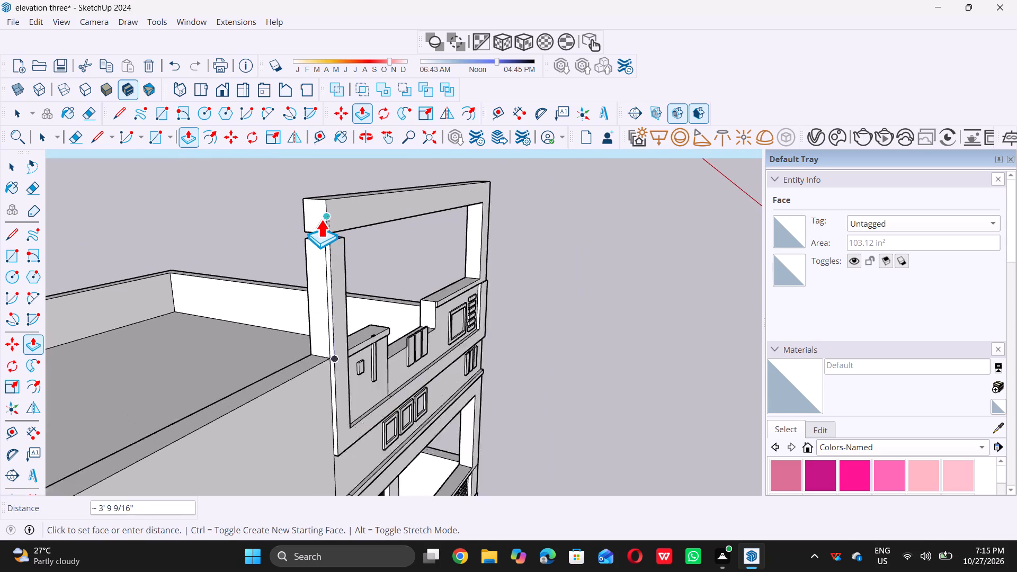
{"action": "scroll", "coordinate": [321, 219], "scroll_direction": "up", "scroll_amount": 5}
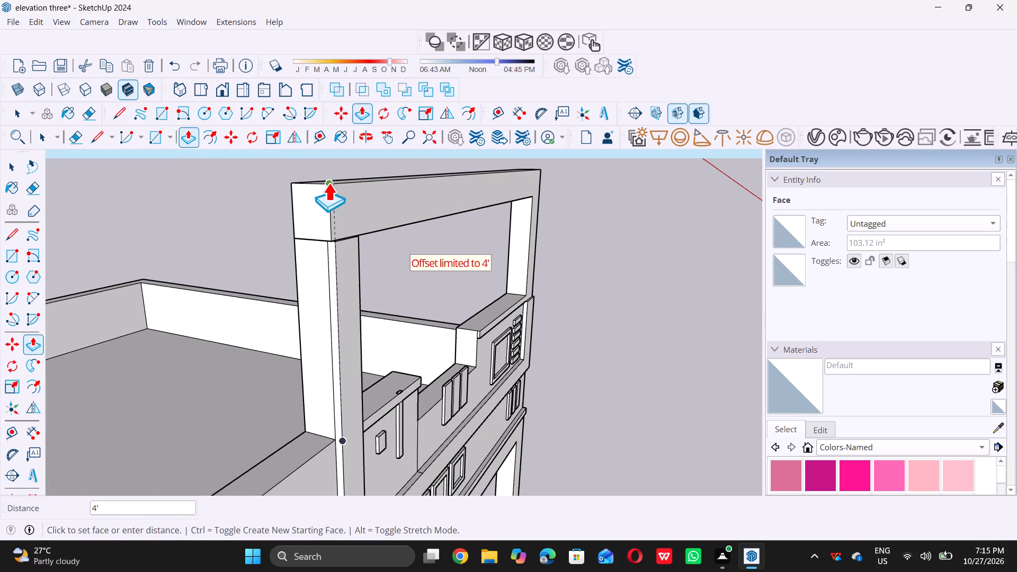
{"action": "left_click", "coordinate": [326, 193]}
Draw a vertical line up the beam's front face, from the new post's inner top corner to the beam's top edge.
{"action": "middle_click_drag", "start_coordinate": [325, 224], "coordinate": [308, 206]}
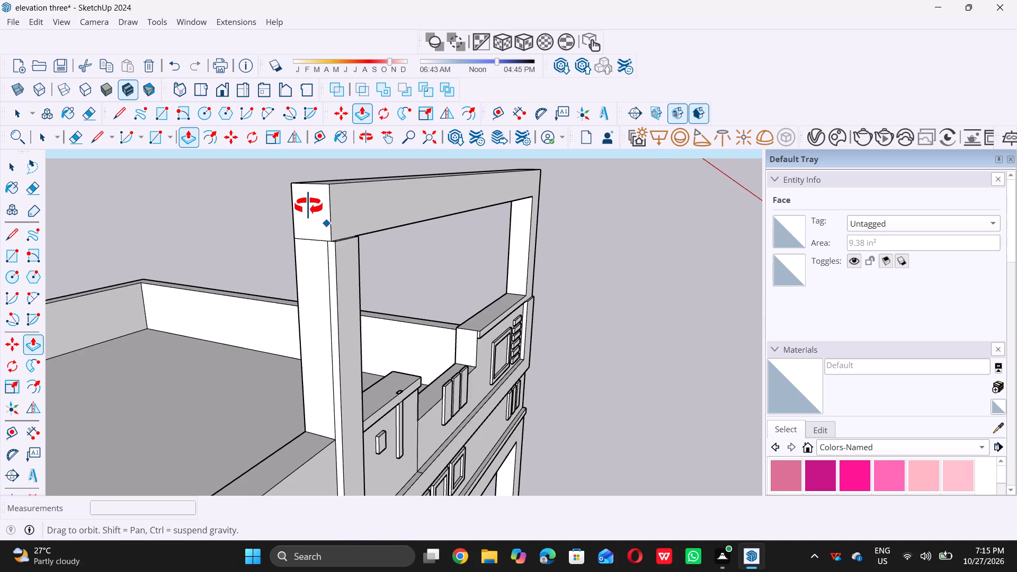
{"action": "middle_click_drag", "start_coordinate": [308, 206], "coordinate": [292, 199]}
{"action": "scroll", "coordinate": [292, 213], "scroll_direction": "up", "scroll_amount": 14}
{"action": "middle_click_drag", "start_coordinate": [296, 201], "coordinate": [282, 160]}
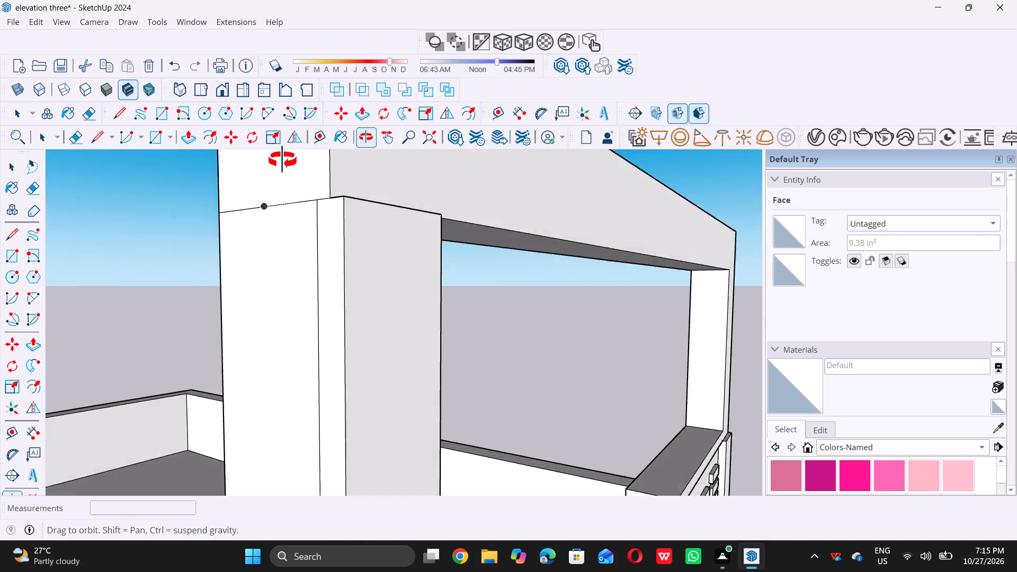
{"action": "middle_click_drag", "start_coordinate": [282, 160], "coordinate": [226, 264]}
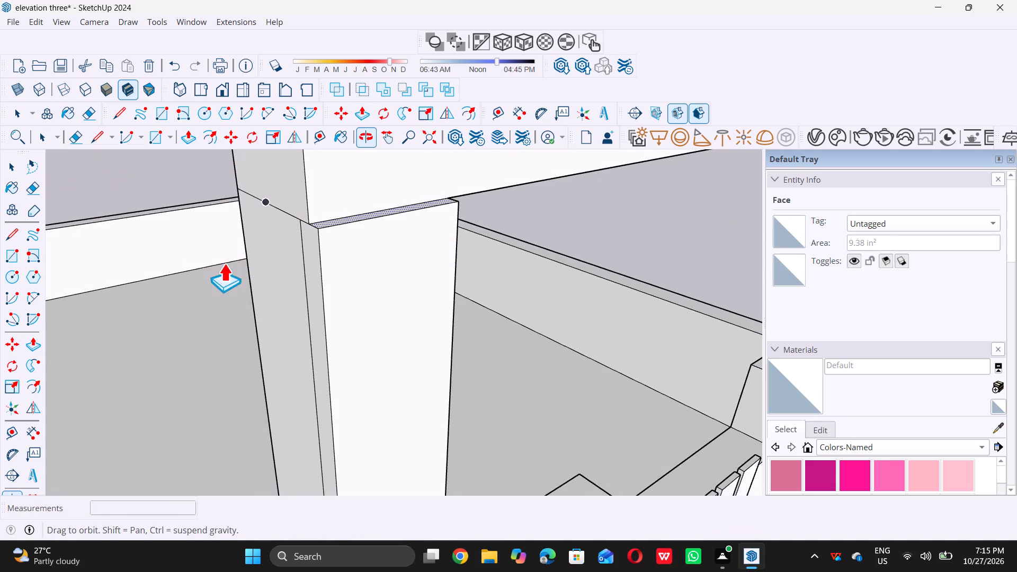
{"action": "scroll", "coordinate": [231, 286], "scroll_direction": "down", "scroll_amount": 10}
{"action": "key", "text": "space"}
{"action": "scroll", "coordinate": [272, 333], "scroll_direction": "down", "scroll_amount": 10}
{"action": "middle_click_drag", "start_coordinate": [301, 352], "coordinate": [181, 253]}
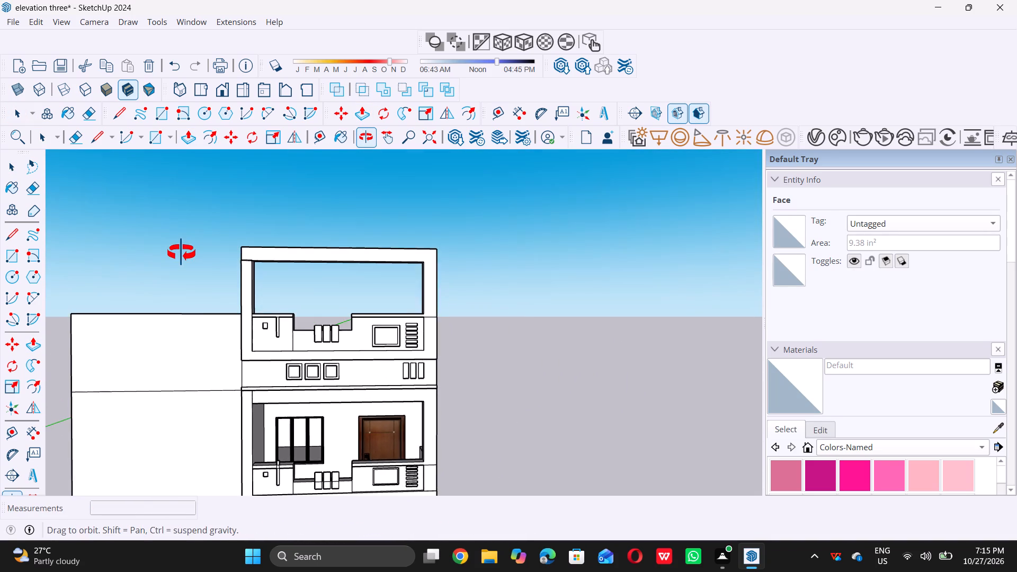
{"action": "middle_click_drag", "start_coordinate": [181, 253], "coordinate": [179, 259]}
{"action": "scroll", "coordinate": [237, 251], "scroll_direction": "up", "scroll_amount": 10}
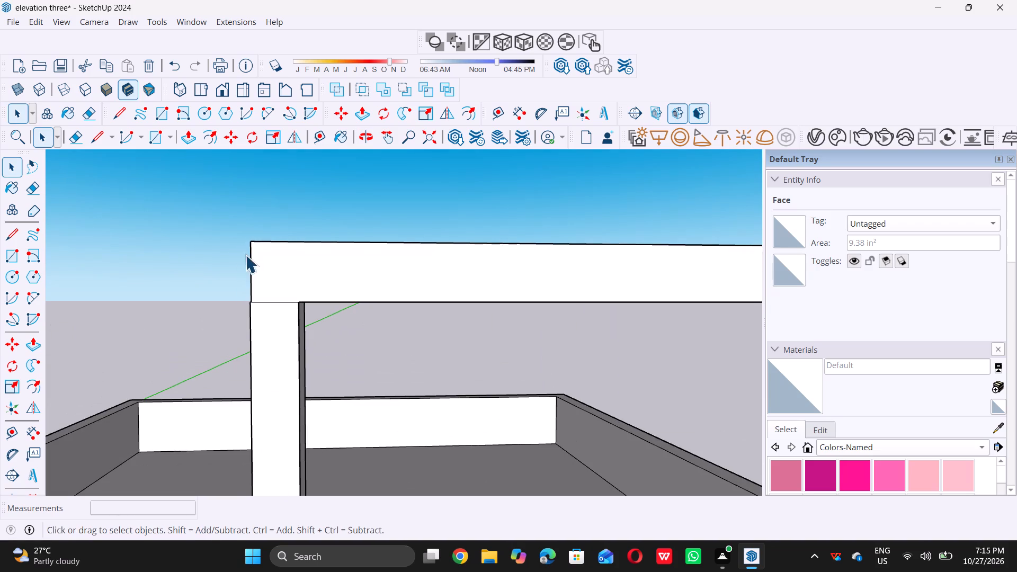
{"action": "middle_click_drag", "start_coordinate": [246, 255], "coordinate": [244, 282]}
{"action": "scroll", "coordinate": [243, 278], "scroll_direction": "down", "scroll_amount": 4}
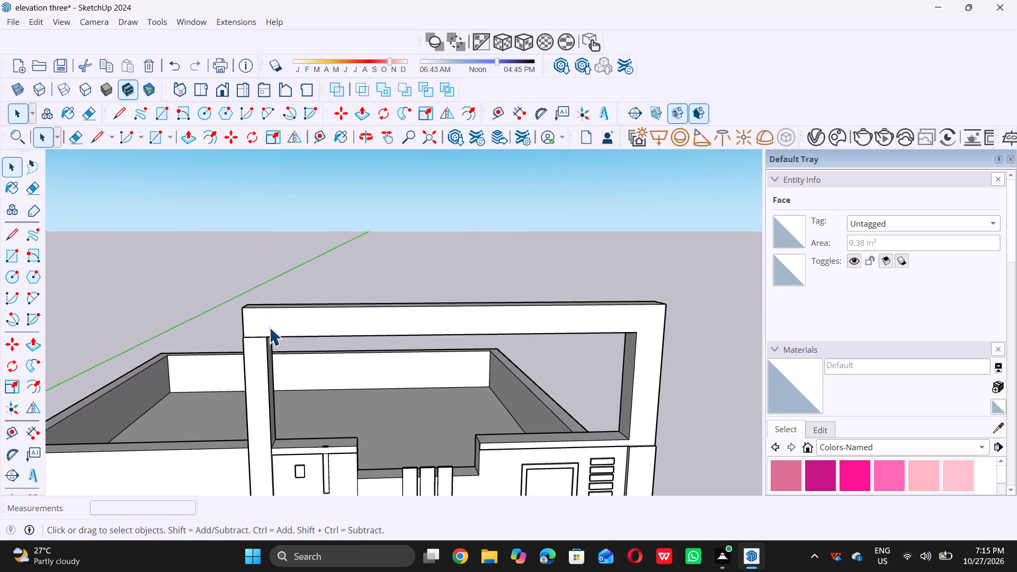
{"action": "scroll", "coordinate": [269, 327], "scroll_direction": "up", "scroll_amount": 16}
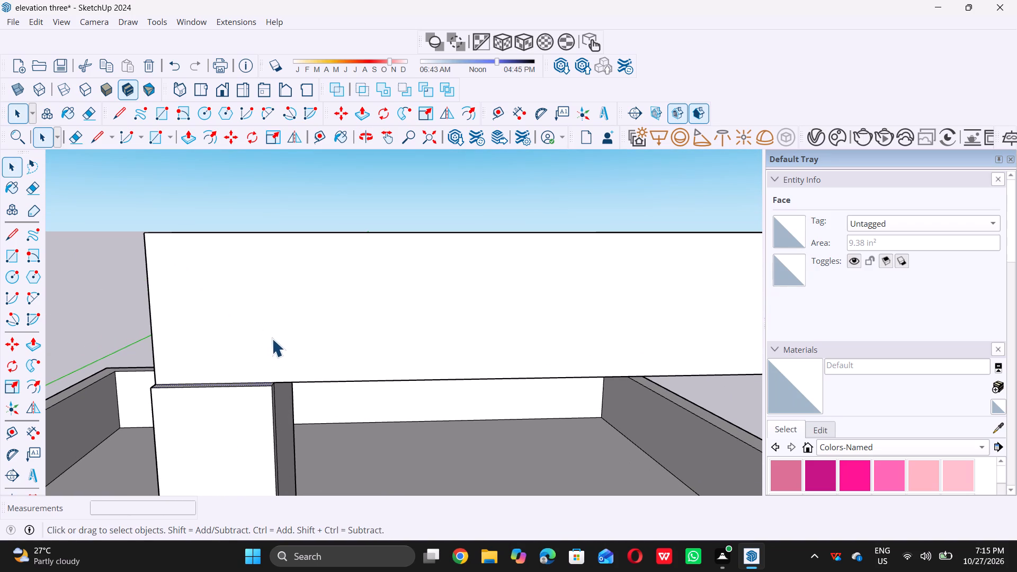
{"action": "key", "text": "l"}
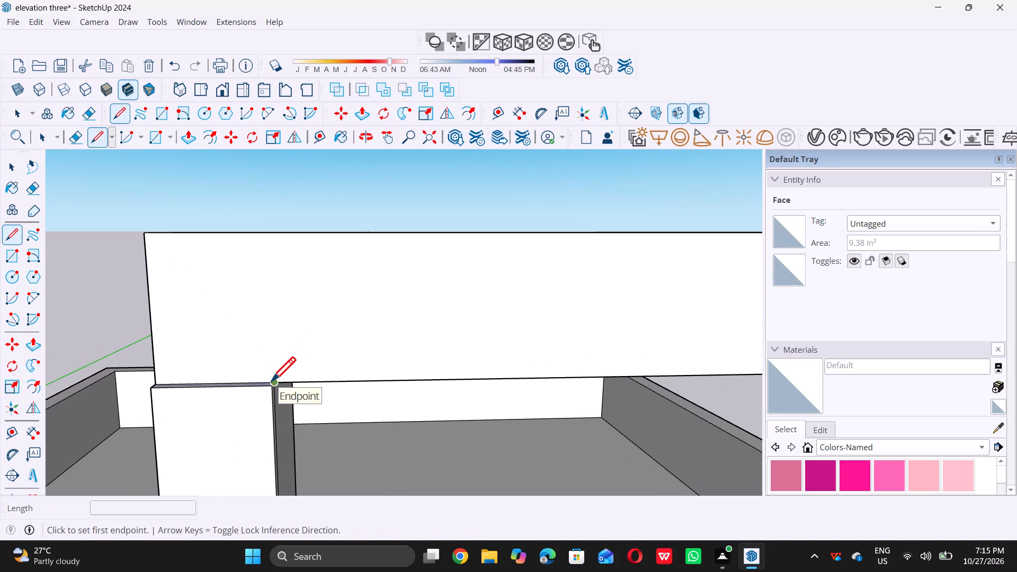
{"action": "left_click", "coordinate": [271, 381]}
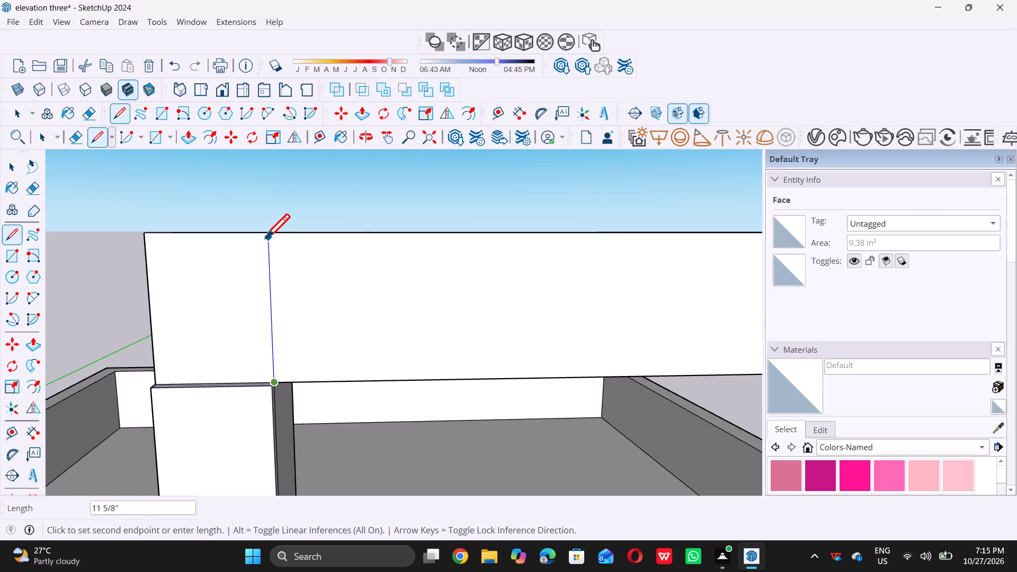
{"action": "left_click", "coordinate": [266, 232]}
{"action": "key", "text": "space"}
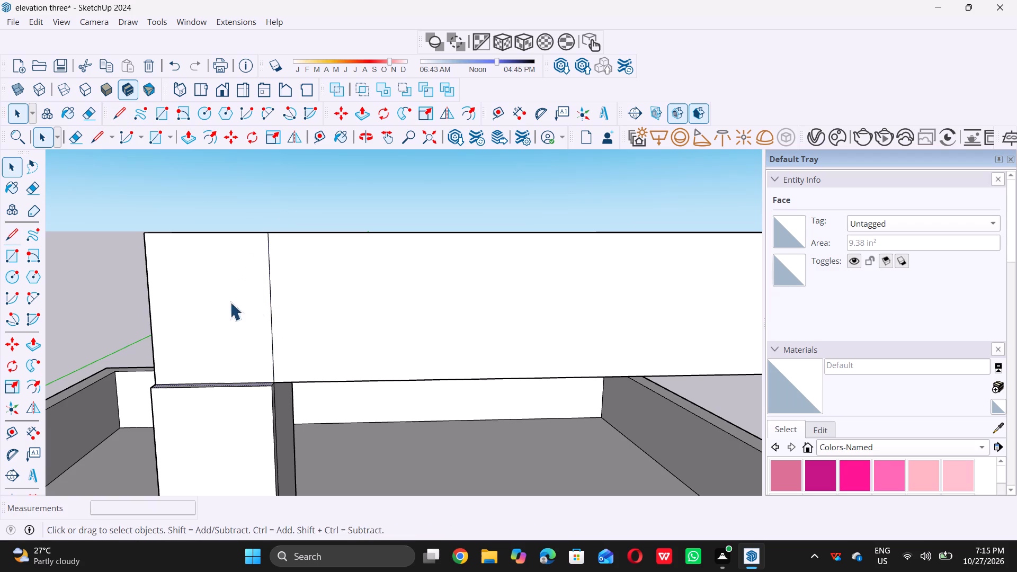
Pull the divided end section of the beam's front face forward, flush with the front of the new post.
{"action": "middle_click_drag", "start_coordinate": [178, 295], "coordinate": [256, 318]}
{"action": "triple_click", "coordinate": [233, 327]}
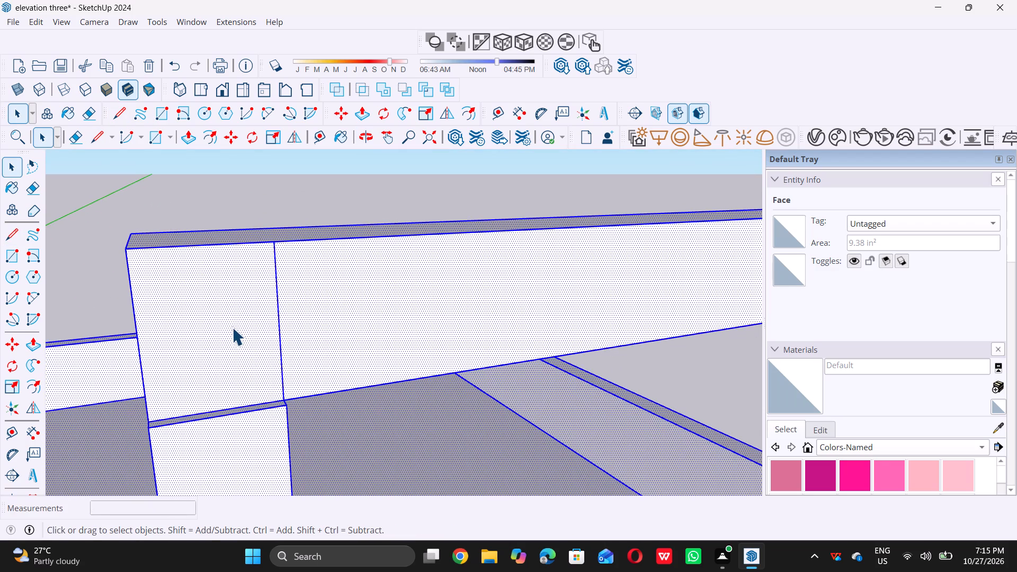
{"action": "key", "text": "p"}
{"action": "left_click", "coordinate": [230, 327]}
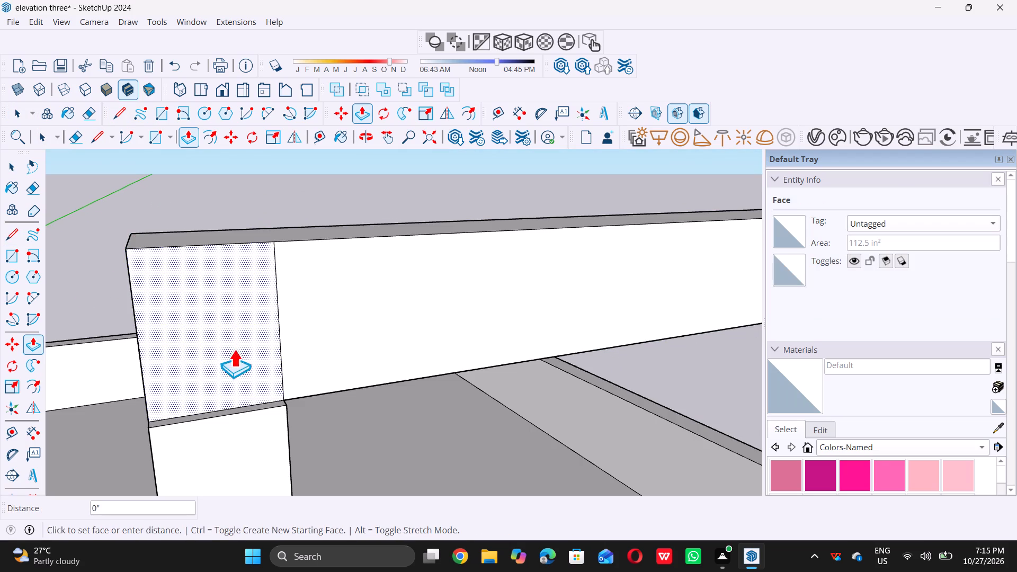
{"action": "double_click", "coordinate": [237, 414]}
{"action": "key", "text": "space"}
Pull the remaining front face of the beam and corner post forward, flush with the beam's end section.
{"action": "scroll", "coordinate": [236, 410], "scroll_direction": "down", "scroll_amount": 7}
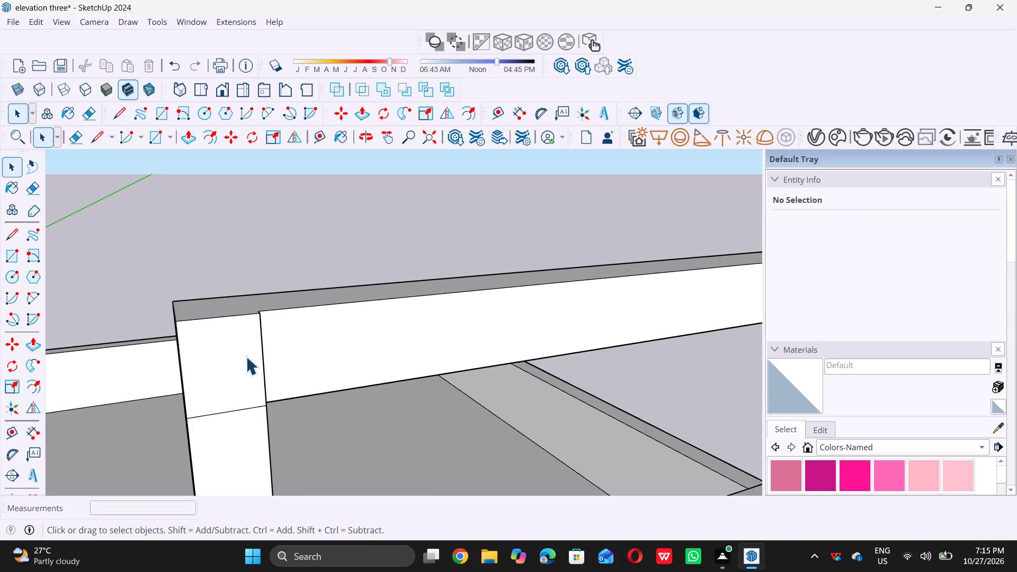
{"action": "scroll", "coordinate": [246, 356], "scroll_direction": "down", "scroll_amount": 17}
{"action": "scroll", "coordinate": [283, 299], "scroll_direction": "down", "scroll_amount": 5}
{"action": "middle_click_drag", "start_coordinate": [300, 314], "coordinate": [298, 308]}
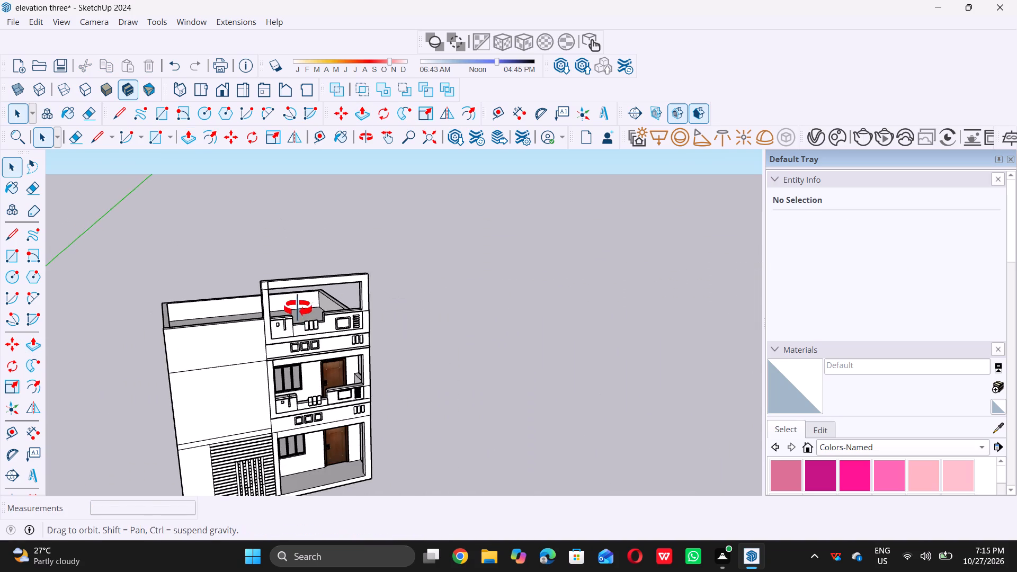
{"action": "middle_click_drag", "start_coordinate": [298, 308], "coordinate": [231, 279]}
{"action": "scroll", "coordinate": [294, 264], "scroll_direction": "up", "scroll_amount": 5}
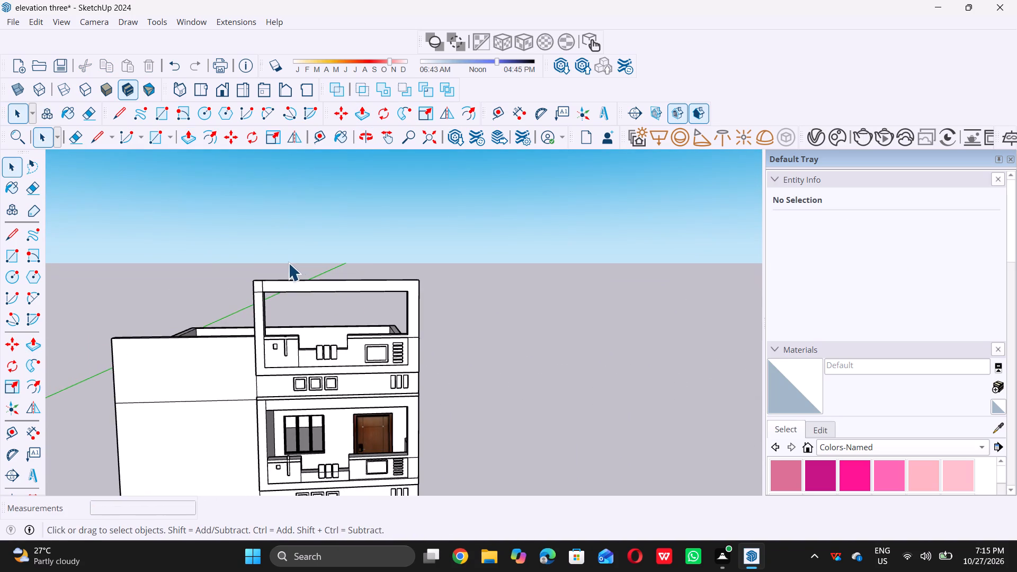
{"action": "scroll", "coordinate": [288, 264], "scroll_direction": "up", "scroll_amount": 7}
{"action": "left_click", "coordinate": [260, 315]}
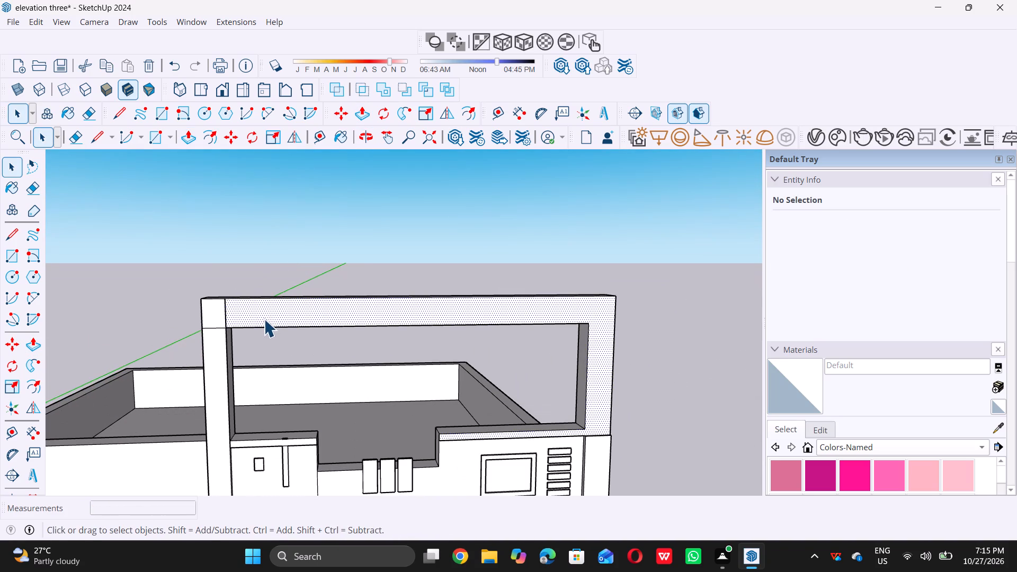
{"action": "middle_click_drag", "start_coordinate": [258, 318], "coordinate": [173, 329]}
{"action": "scroll", "coordinate": [232, 316], "scroll_direction": "up", "scroll_amount": 10}
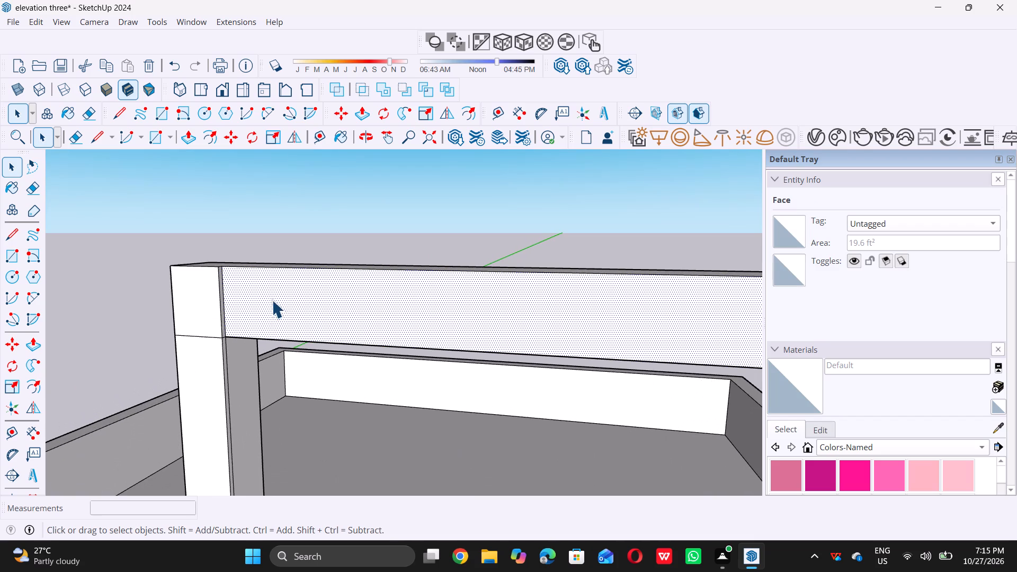
{"action": "key", "text": "p"}
{"action": "double_click", "coordinate": [261, 297]}
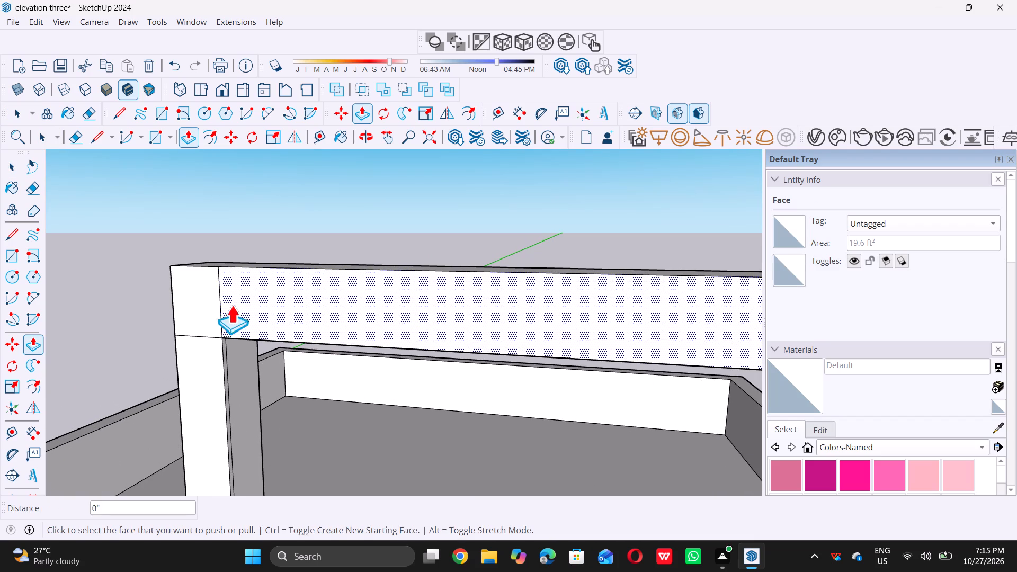
{"action": "left_click", "coordinate": [210, 323]}
{"action": "key", "text": "space"}
{"action": "scroll", "coordinate": [214, 320], "scroll_direction": "down", "scroll_amount": 5}
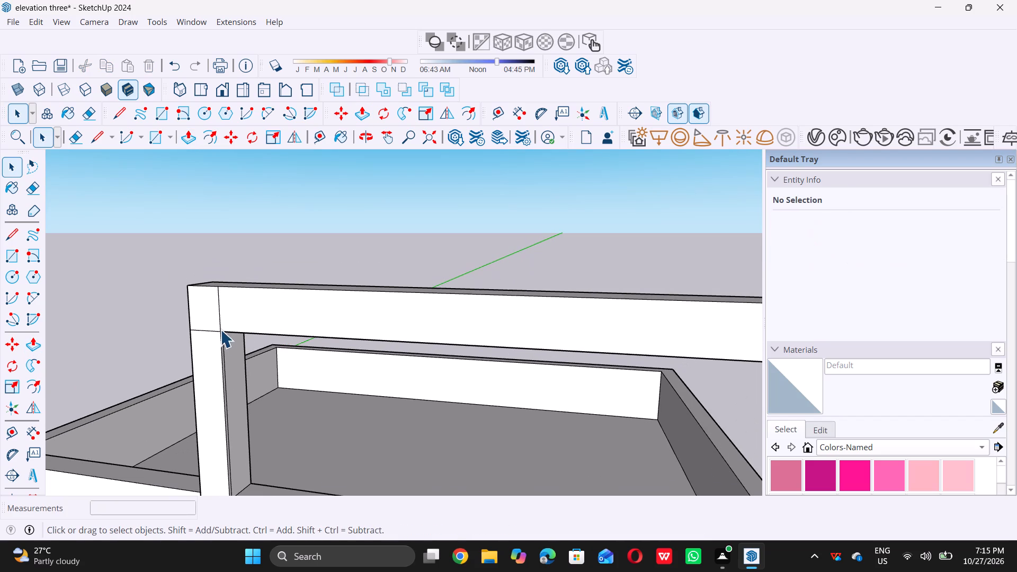
Erase the vertical and horizontal seam lines where the beam meets the new post on the front face.
{"action": "key", "text": "e"}
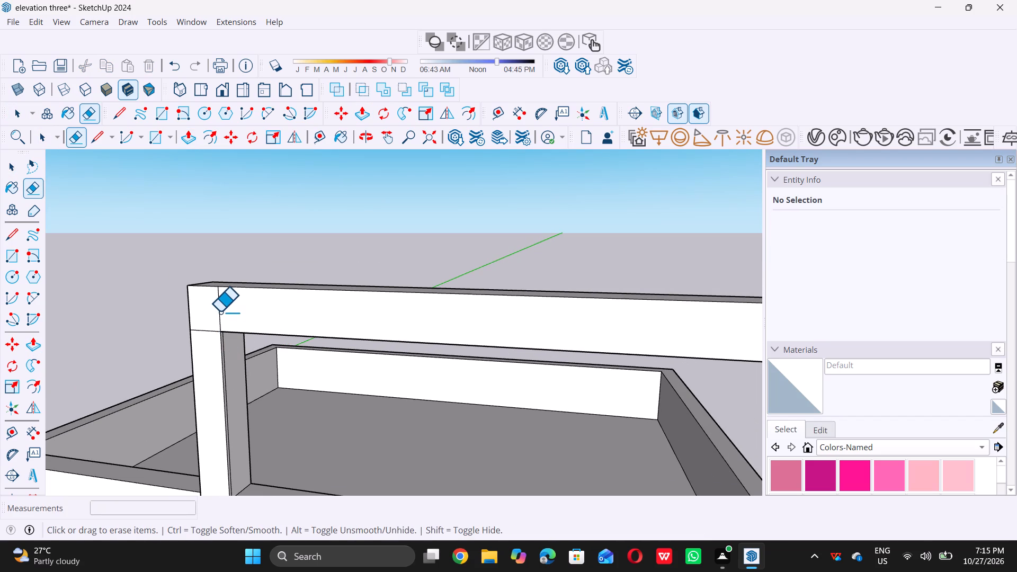
{"action": "left_click", "coordinate": [220, 311]}
{"action": "left_click", "coordinate": [206, 329]}
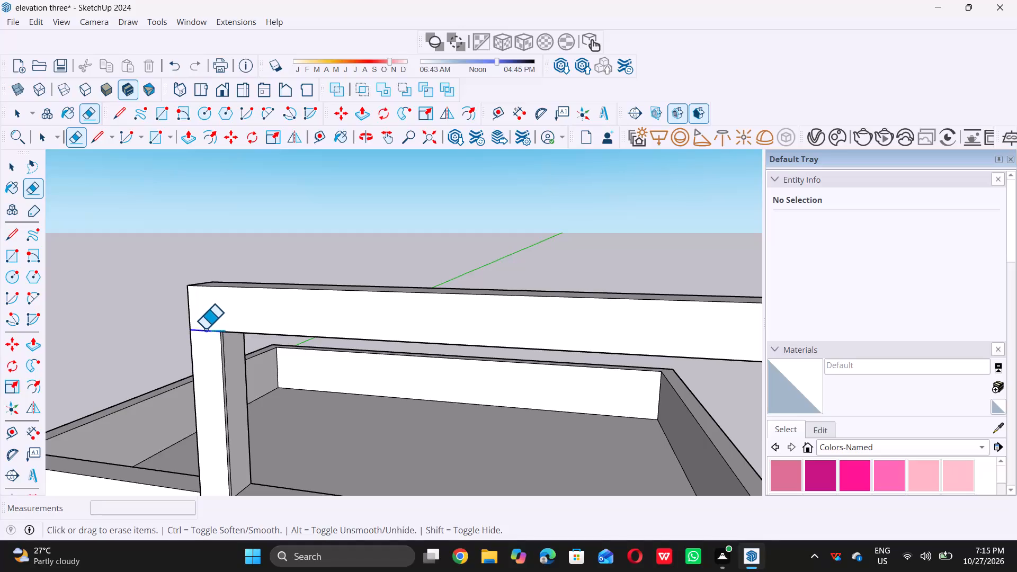
{"action": "key", "text": "space"}
Examine the raised frame and the whole building from the front, the side and above.
{"action": "scroll", "coordinate": [257, 332], "scroll_direction": "down", "scroll_amount": 17}
{"action": "middle_click_drag", "start_coordinate": [337, 306], "coordinate": [355, 293]}
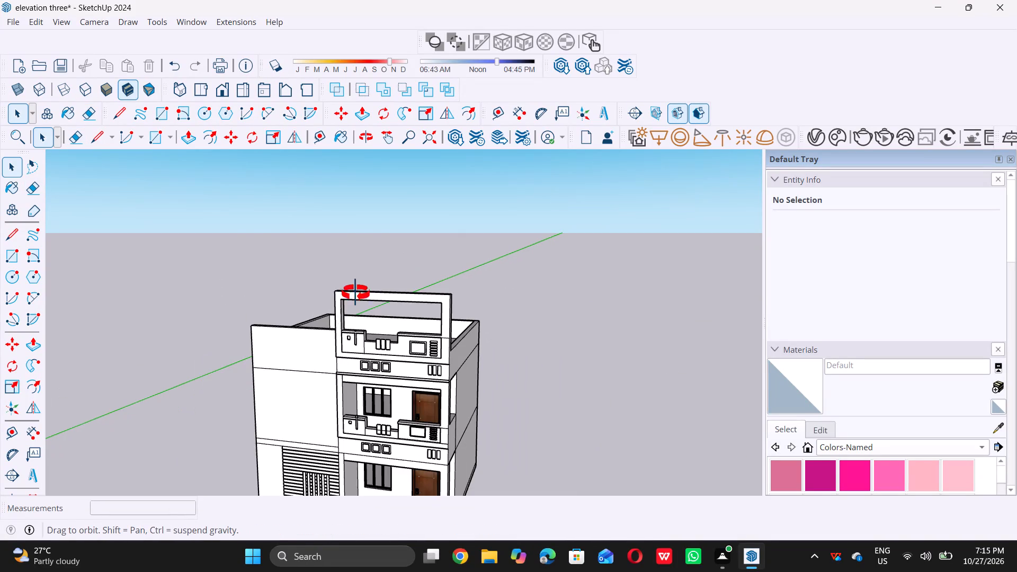
{"action": "middle_click_drag", "start_coordinate": [355, 293], "coordinate": [392, 275]}
{"action": "scroll", "coordinate": [392, 283], "scroll_direction": "up", "scroll_amount": 5}
{"action": "scroll", "coordinate": [395, 273], "scroll_direction": "down", "scroll_amount": 5}
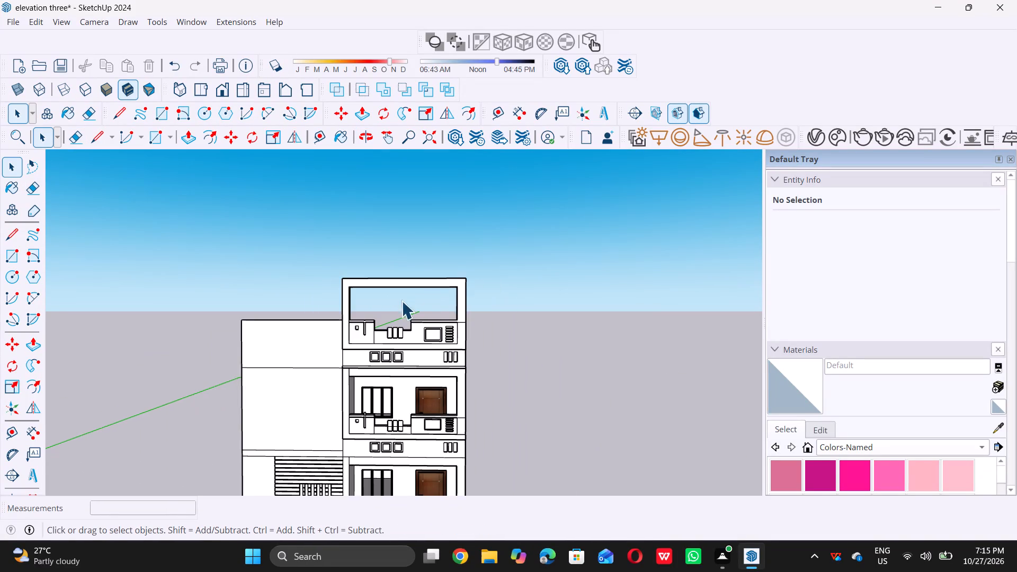
{"action": "middle_click_drag", "start_coordinate": [402, 301], "coordinate": [411, 303]}
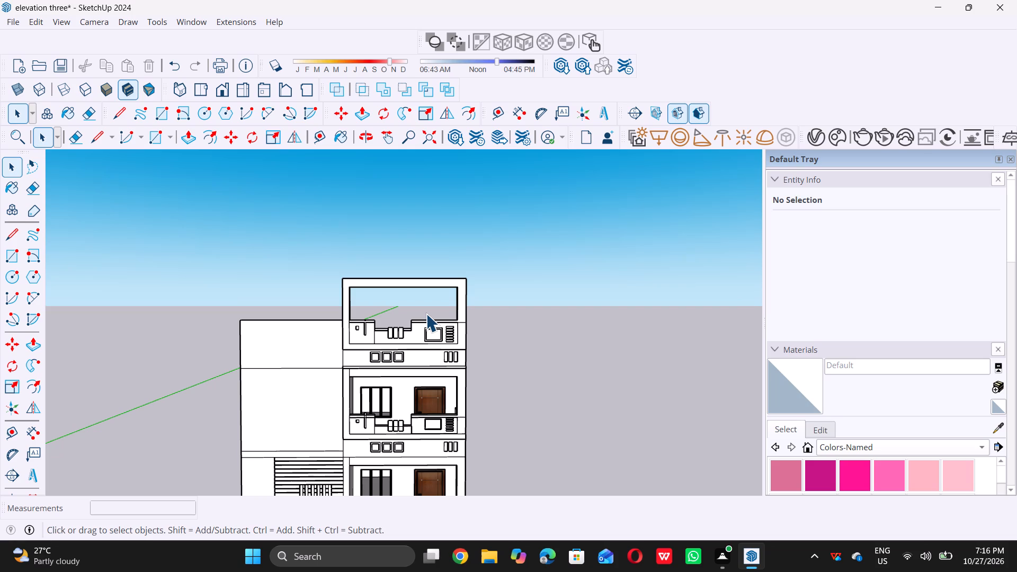
{"action": "scroll", "coordinate": [387, 327], "scroll_direction": "down", "scroll_amount": 4}
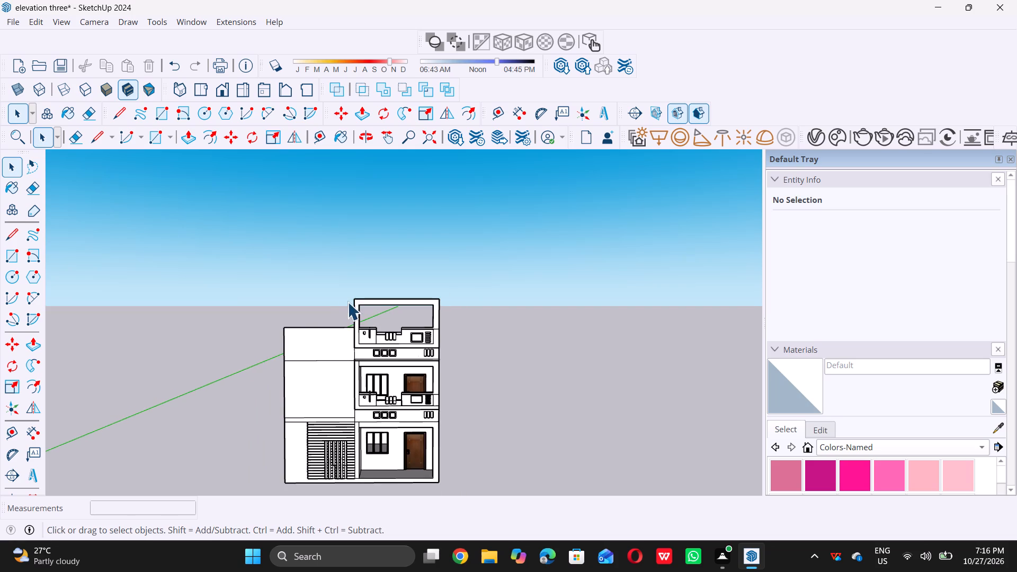
{"action": "middle_click_drag", "start_coordinate": [349, 300], "coordinate": [693, 346]}
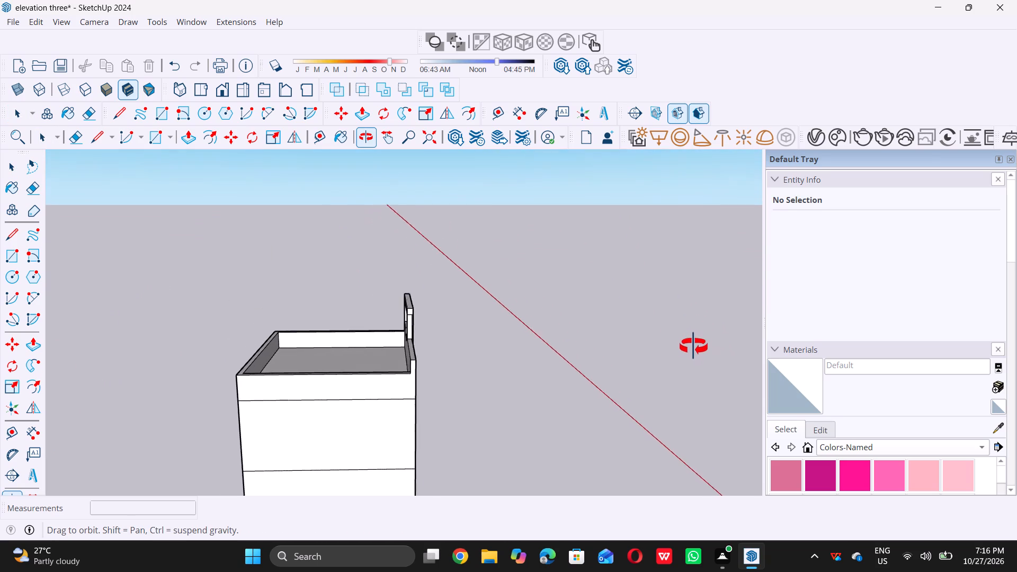
{"action": "middle_click_drag", "start_coordinate": [693, 346], "coordinate": [684, 355]}
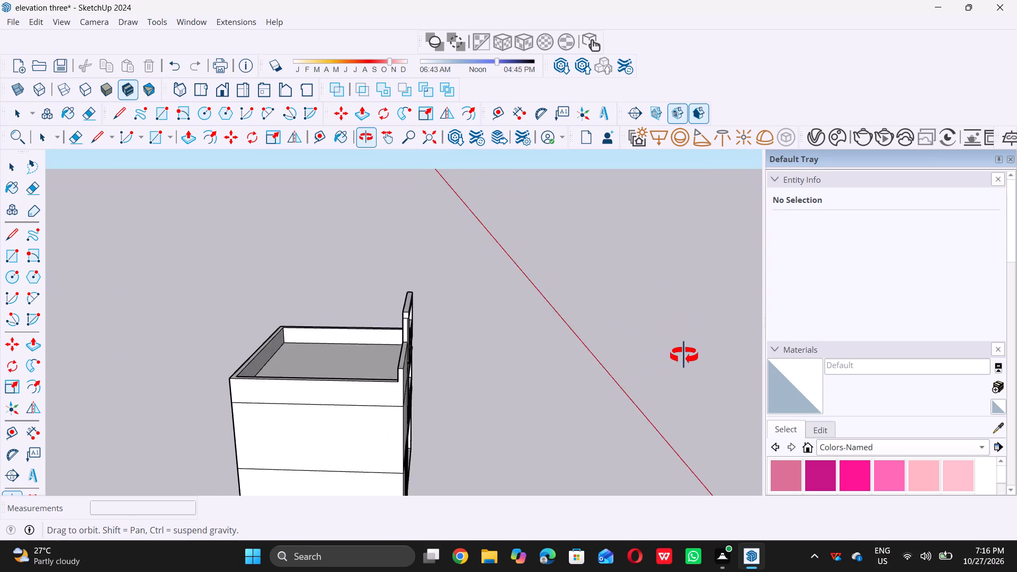
{"action": "middle_click_drag", "start_coordinate": [684, 355], "coordinate": [581, 387]}
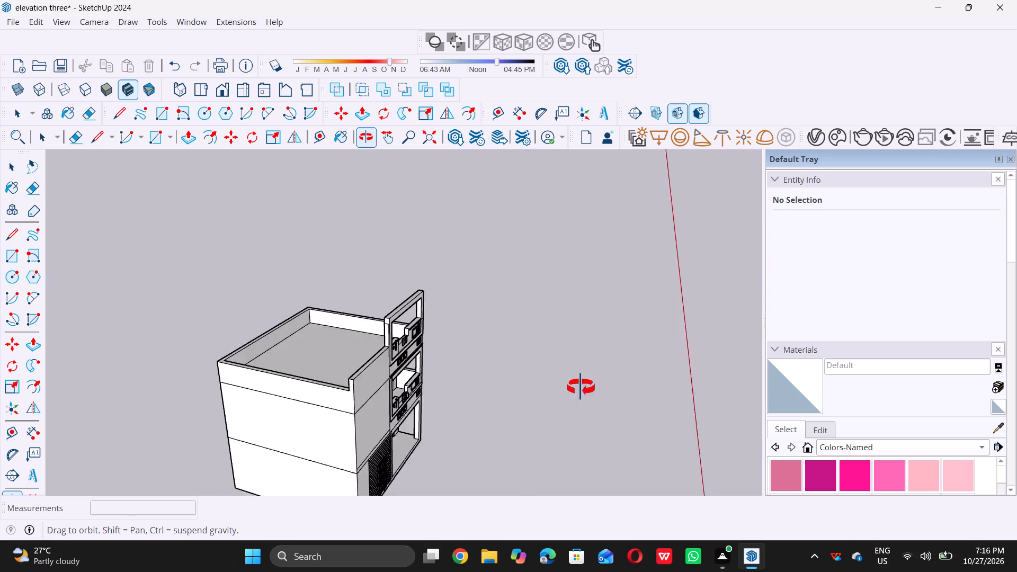
Extrude the rear face of the corner post of the raised frame 3' backward along the side parapet.
{"action": "middle_click_drag", "start_coordinate": [581, 387], "coordinate": [335, 334]}
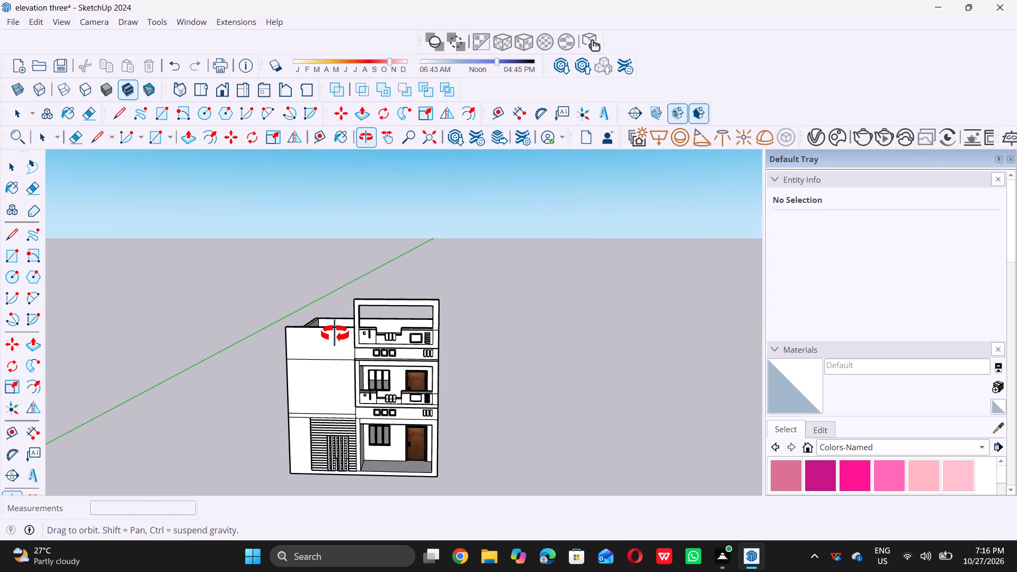
{"action": "middle_click_drag", "start_coordinate": [335, 334], "coordinate": [335, 337]}
{"action": "scroll", "coordinate": [320, 365], "scroll_direction": "down", "scroll_amount": 4}
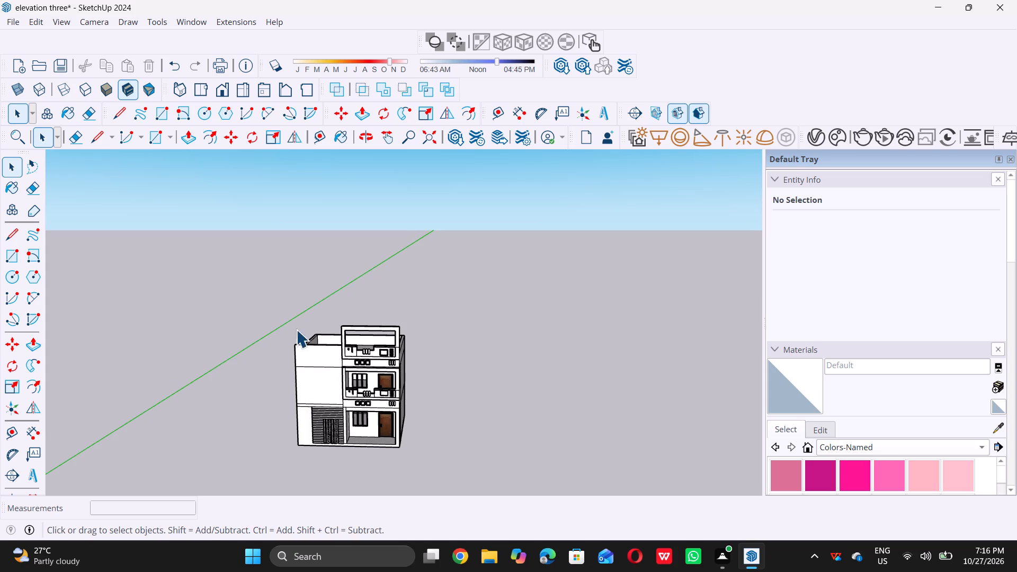
{"action": "middle_click_drag", "start_coordinate": [300, 329], "coordinate": [615, 382]}
{"action": "middle_click_drag", "start_coordinate": [364, 346], "coordinate": [580, 373]}
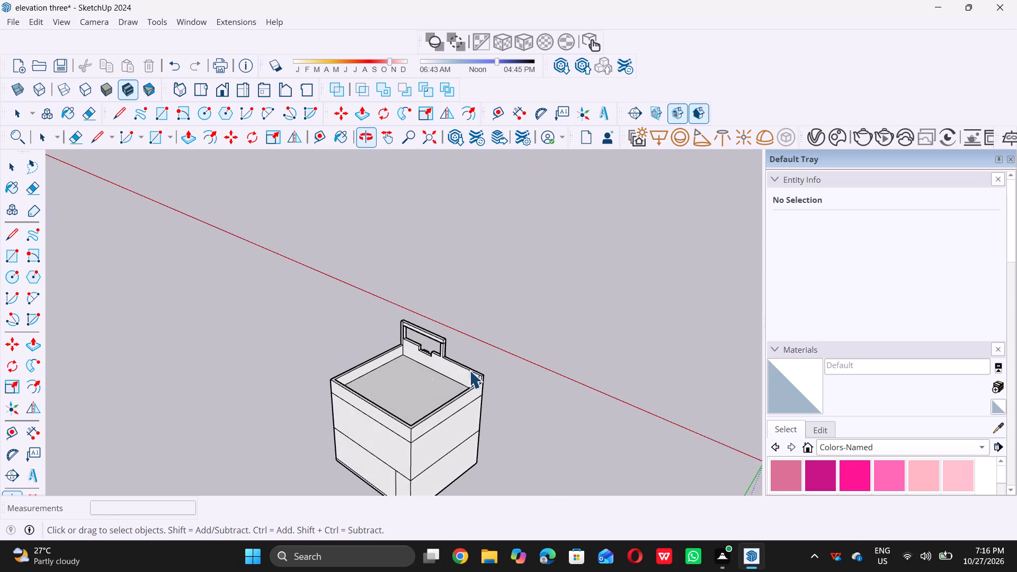
{"action": "scroll", "coordinate": [393, 351], "scroll_direction": "up", "scroll_amount": 15}
{"action": "scroll", "coordinate": [390, 339], "scroll_direction": "up", "scroll_amount": 8}
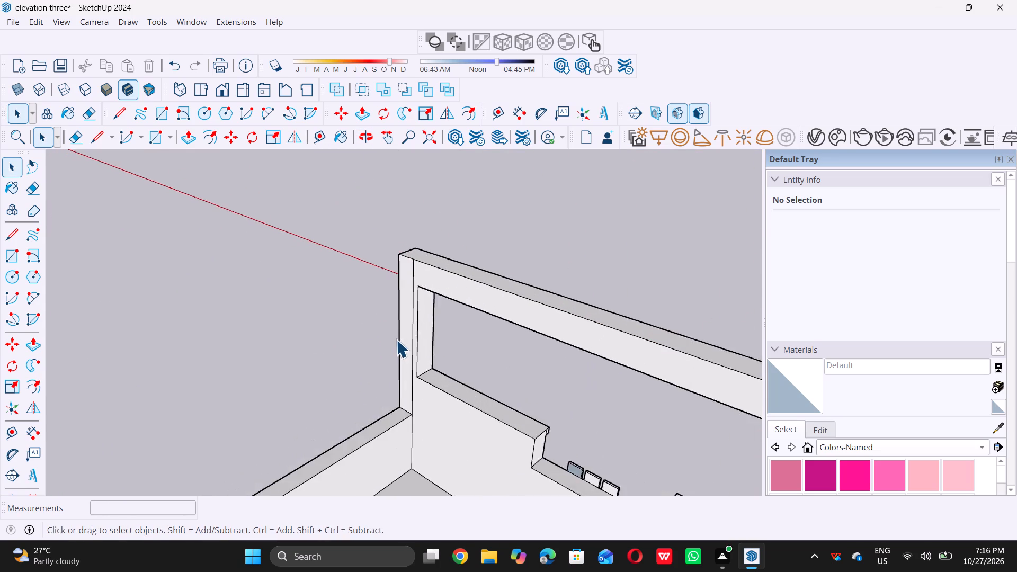
{"action": "scroll", "coordinate": [396, 339], "scroll_direction": "up", "scroll_amount": 2}
{"action": "triple_click", "coordinate": [412, 333]}
{"action": "left_click", "coordinate": [412, 333]}
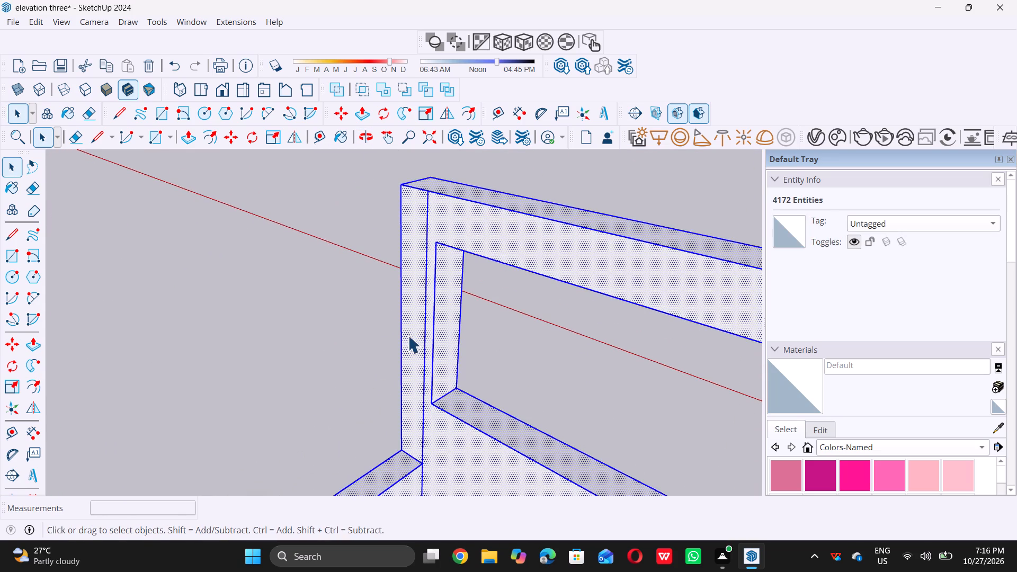
{"action": "left_click", "coordinate": [287, 321]}
{"action": "scroll", "coordinate": [411, 337], "scroll_direction": "up", "scroll_amount": 3}
{"action": "triple_click", "coordinate": [417, 335]}
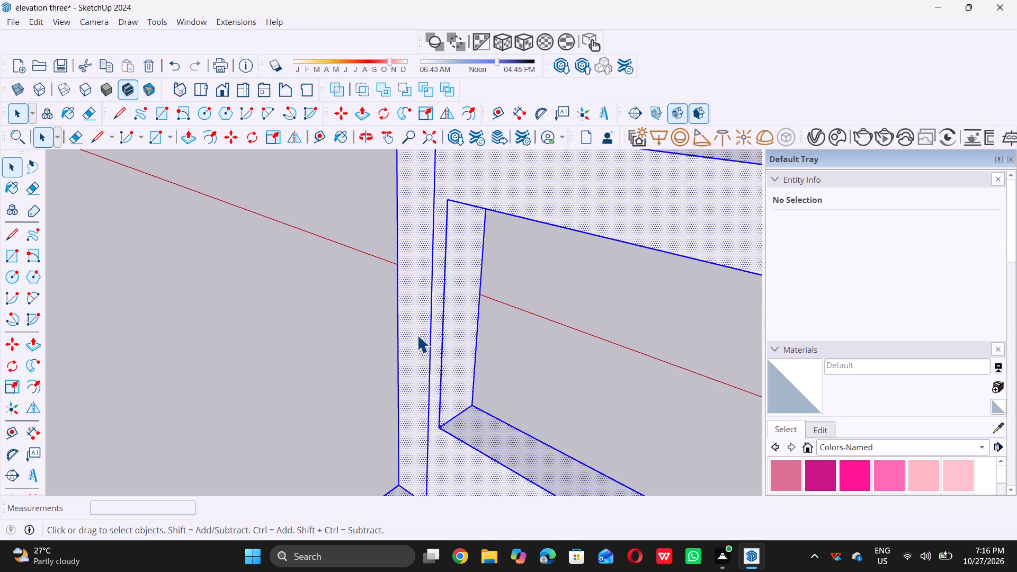
{"action": "double_click", "coordinate": [304, 326]}
{"action": "scroll", "coordinate": [426, 327], "scroll_direction": "up", "scroll_amount": 3}
{"action": "double_click", "coordinate": [420, 319]}
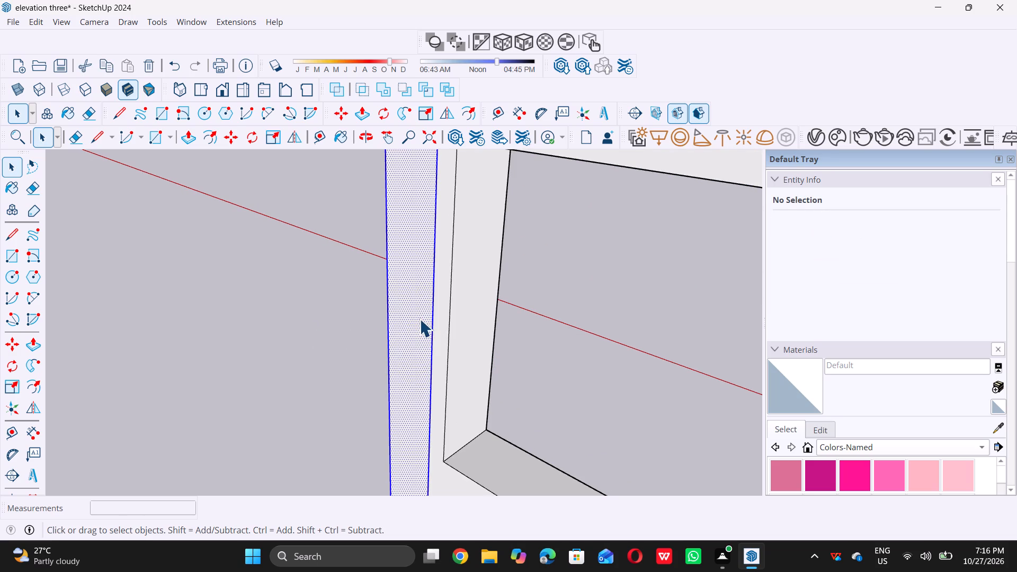
{"action": "left_click", "coordinate": [229, 328]}
{"action": "scroll", "coordinate": [406, 313], "scroll_direction": "up", "scroll_amount": 3}
{"action": "left_click", "coordinate": [409, 309]}
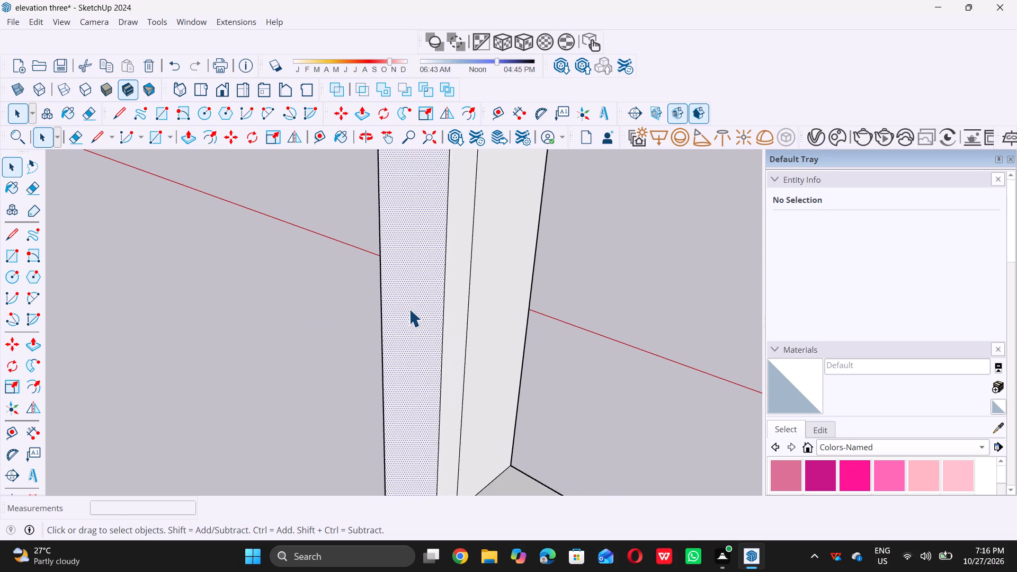
{"action": "key", "text": "p"}
{"action": "triple_click", "coordinate": [409, 308]}
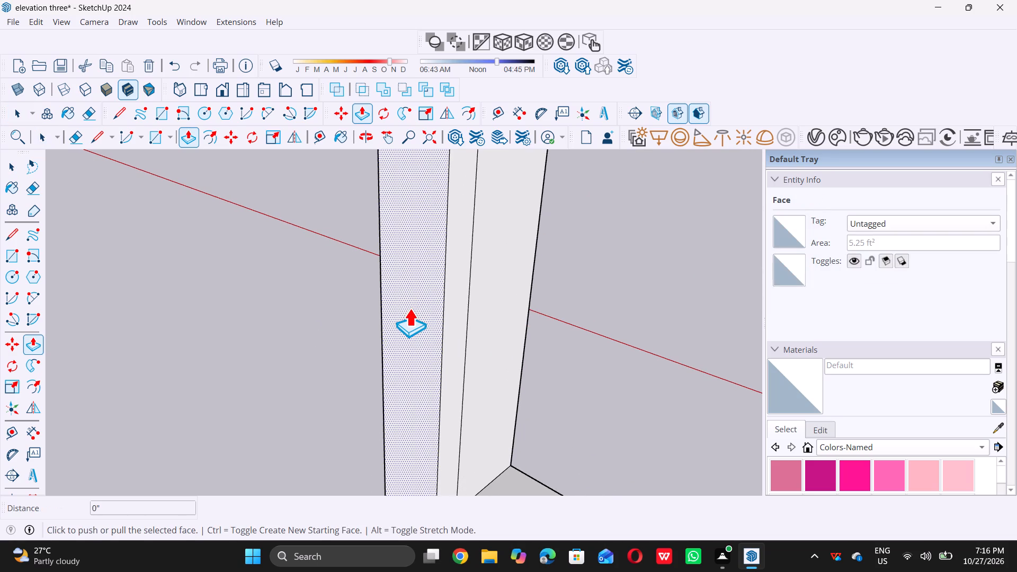
{"action": "double_click", "coordinate": [409, 308]}
{"action": "scroll", "coordinate": [409, 308], "scroll_direction": "down", "scroll_amount": 17}
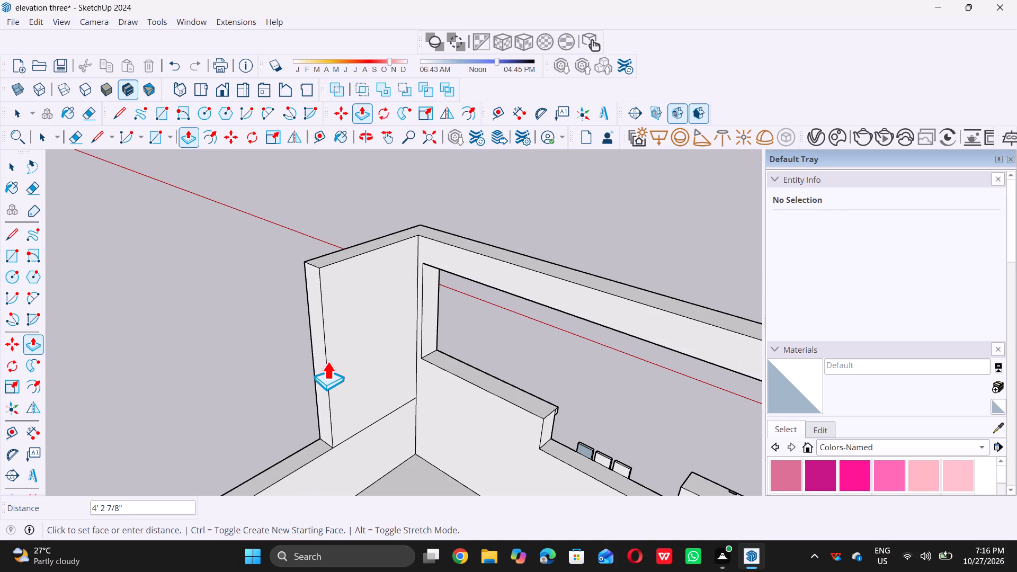
{"action": "type", "text": "4'"}
{"action": "key", "text": "BackSpace"}
{"action": "key", "text": "BackSpace"}
{"action": "key", "text": "3"}
{"action": "key", "text": "apostrophe"}
{"action": "key", "text": "Return"}
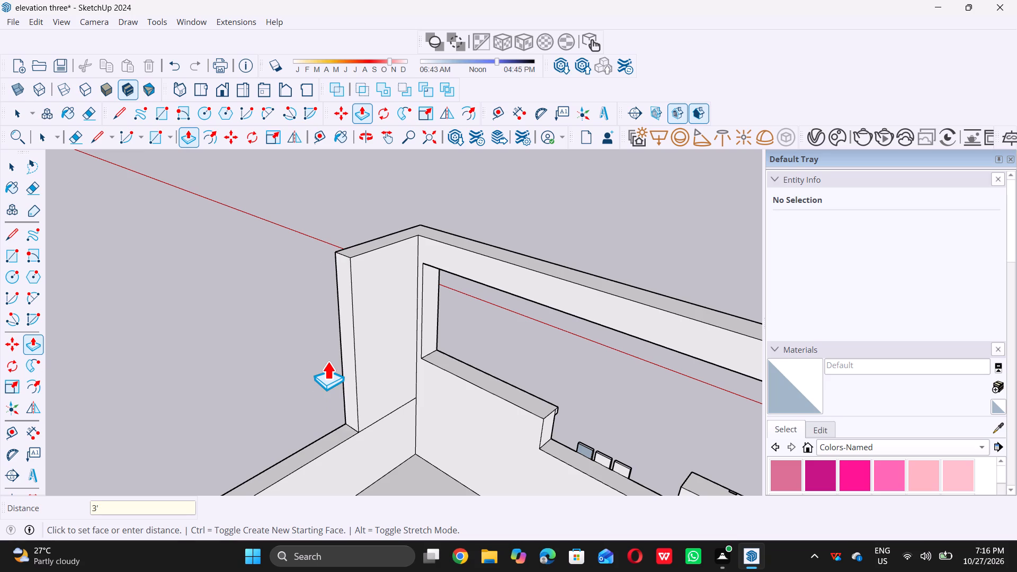
{"action": "key", "text": "space"}
Examine the raised frame and its deepened corner post from above, the front and behind.
{"action": "scroll", "coordinate": [331, 360], "scroll_direction": "down", "scroll_amount": 16}
{"action": "middle_click_drag", "start_coordinate": [411, 383], "coordinate": [367, 368]}
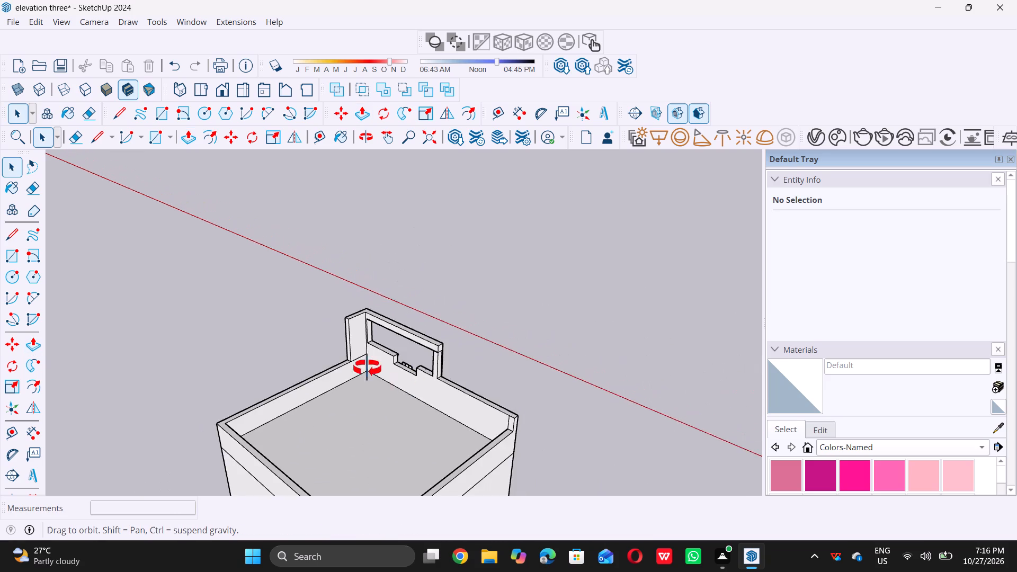
{"action": "middle_click_drag", "start_coordinate": [367, 368], "coordinate": [4, 389]}
{"action": "middle_click_drag", "start_coordinate": [249, 361], "coordinate": [217, 327]}
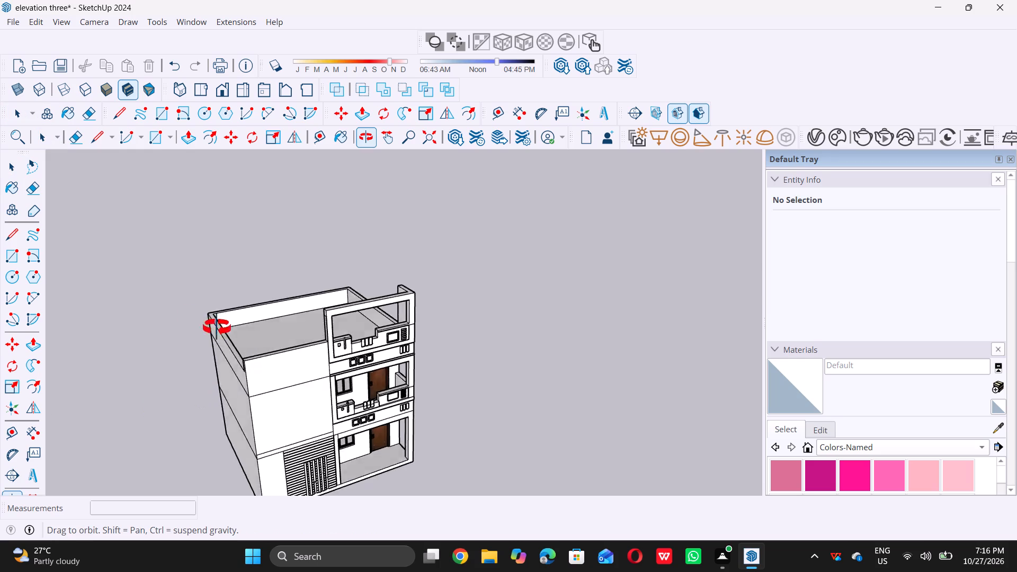
{"action": "middle_click_drag", "start_coordinate": [217, 327], "coordinate": [111, 291]}
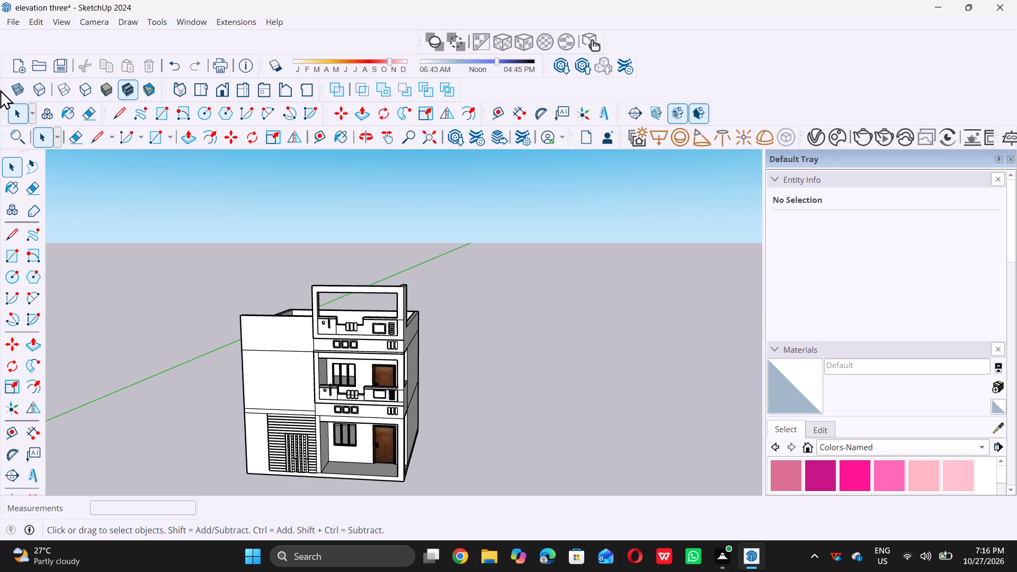
{"action": "scroll", "coordinate": [331, 323], "scroll_direction": "down", "scroll_amount": 4}
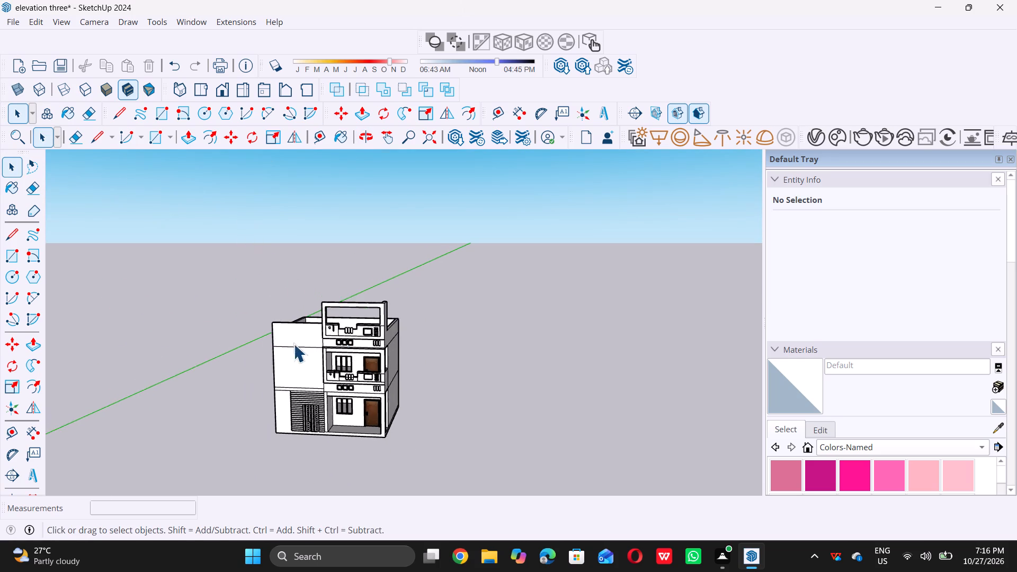
{"action": "middle_click_drag", "start_coordinate": [240, 284], "coordinate": [784, 363]}
Draw a line about 9" long across the base of the other post's rear face, level with the parapet top.
{"action": "scroll", "coordinate": [488, 304], "scroll_direction": "up", "scroll_amount": 2}
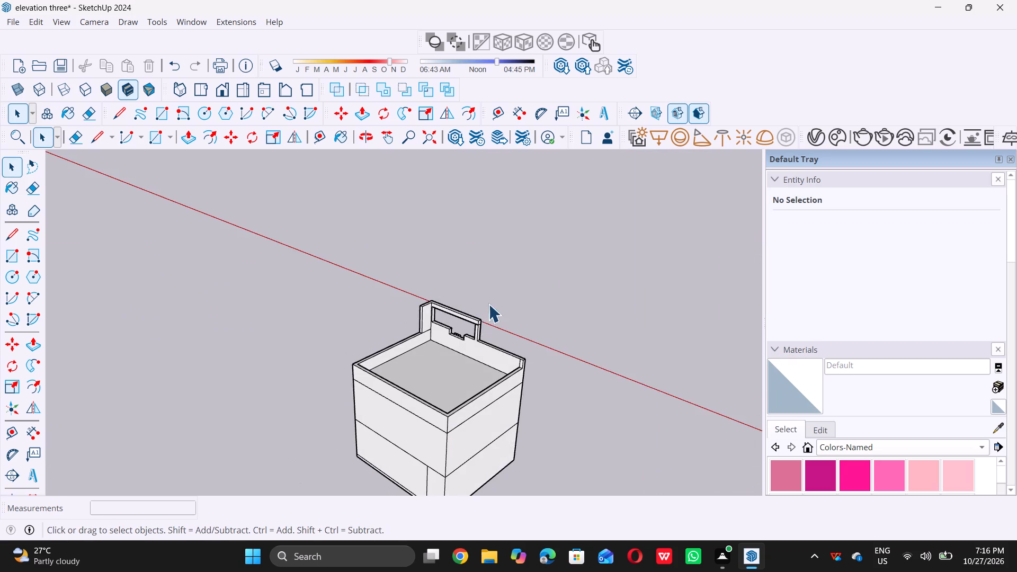
{"action": "scroll", "coordinate": [488, 304], "scroll_direction": "up", "scroll_amount": 3}
{"action": "scroll", "coordinate": [466, 355], "scroll_direction": "up", "scroll_amount": 15}
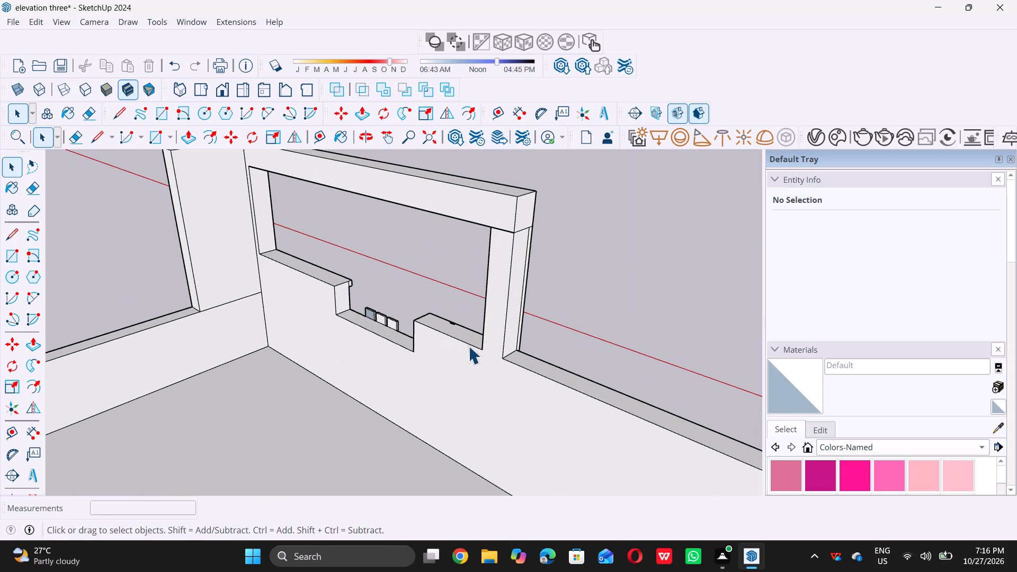
{"action": "key", "text": "l"}
{"action": "scroll", "coordinate": [478, 327], "scroll_direction": "up", "scroll_amount": 9}
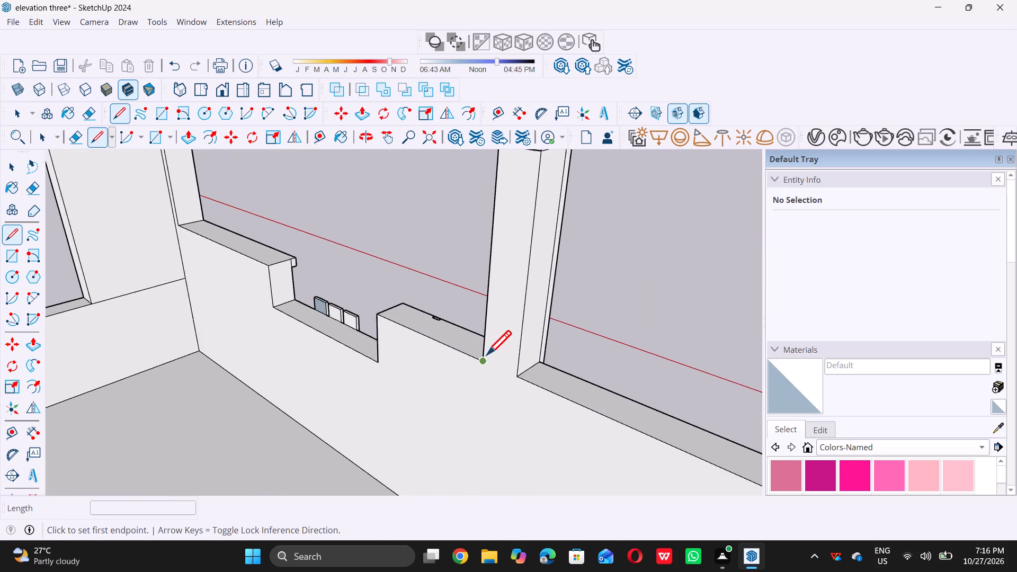
{"action": "left_click", "coordinate": [530, 385]}
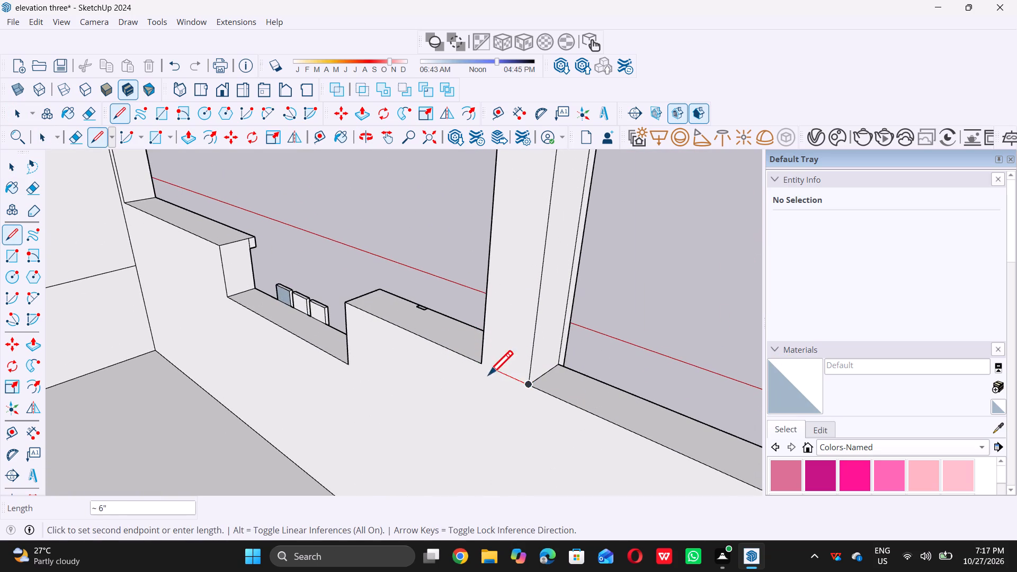
{"action": "double_click", "coordinate": [478, 368]}
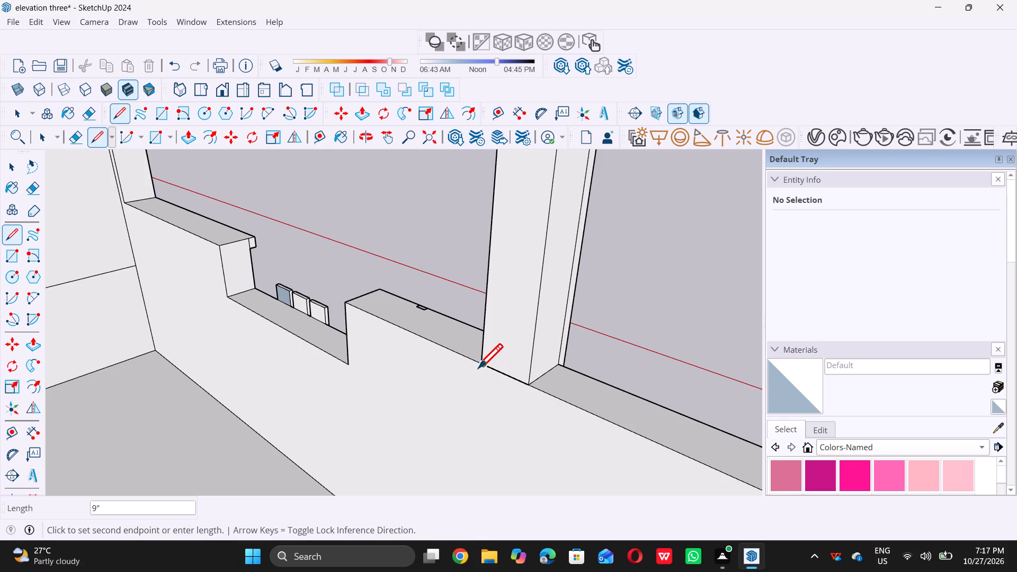
{"action": "key", "text": "space"}
Check by selection whether the other post's rear face is separate from the parapet wall face below.
{"action": "scroll", "coordinate": [479, 372], "scroll_direction": "down", "scroll_amount": 11}
{"action": "middle_click_drag", "start_coordinate": [481, 399], "coordinate": [486, 377]}
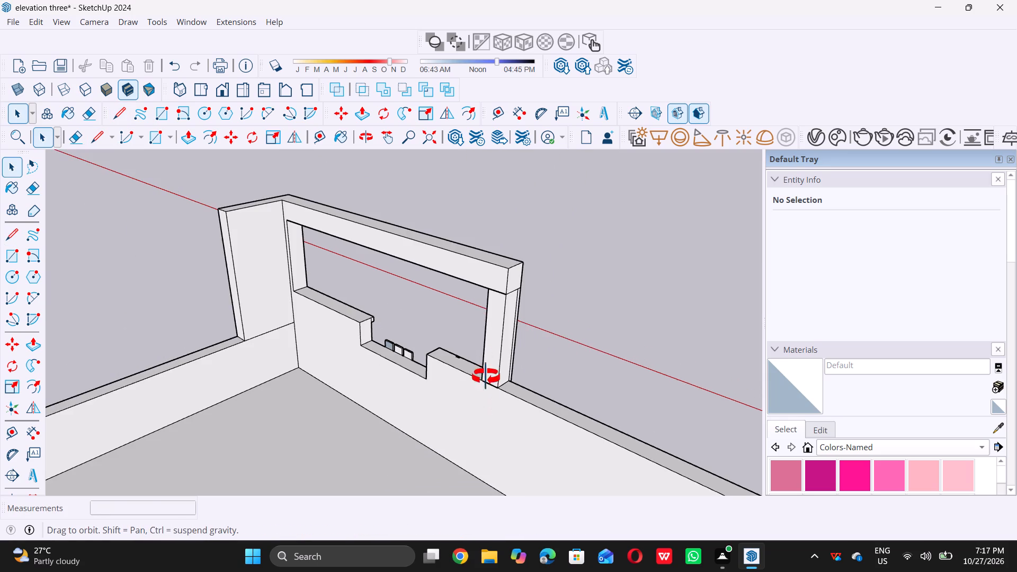
{"action": "middle_click_drag", "start_coordinate": [486, 377], "coordinate": [497, 342]}
{"action": "scroll", "coordinate": [492, 302], "scroll_direction": "up", "scroll_amount": 5}
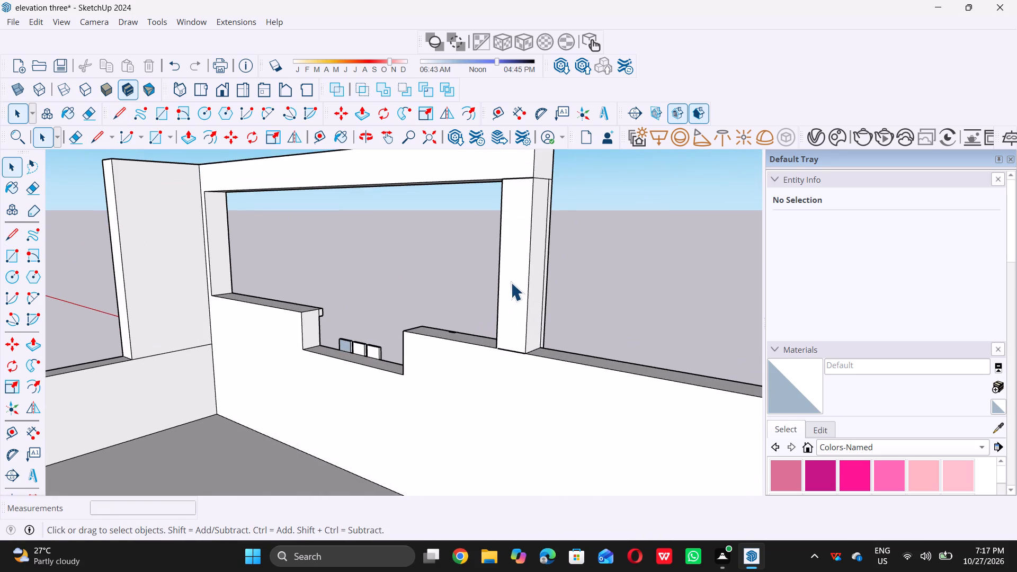
{"action": "double_click", "coordinate": [512, 282]}
{"action": "double_click", "coordinate": [621, 265]}
{"action": "scroll", "coordinate": [520, 305], "scroll_direction": "up", "scroll_amount": 4}
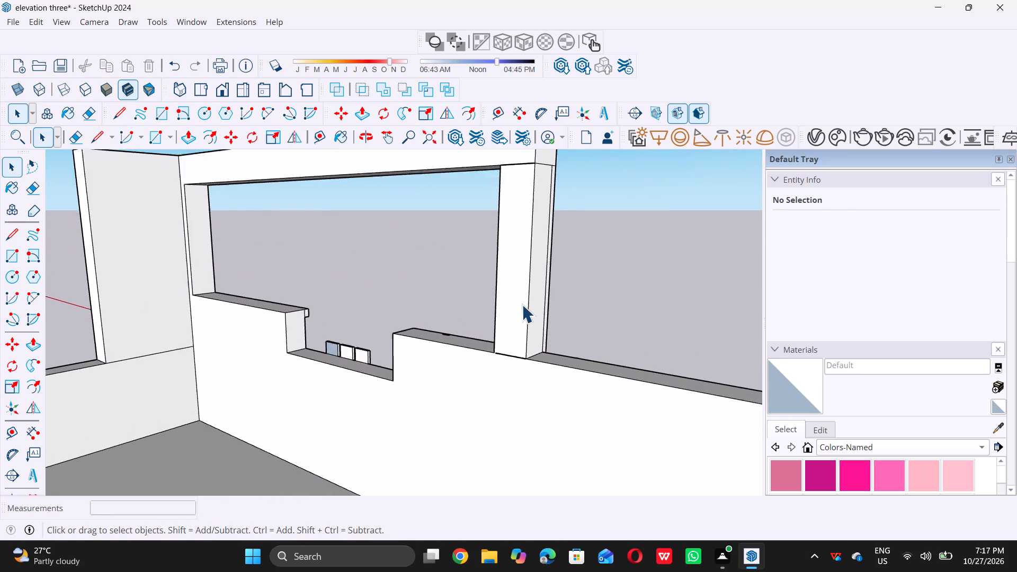
{"action": "scroll", "coordinate": [522, 305], "scroll_direction": "up", "scroll_amount": 2}
{"action": "double_click", "coordinate": [522, 303]}
{"action": "left_click", "coordinate": [689, 264]}
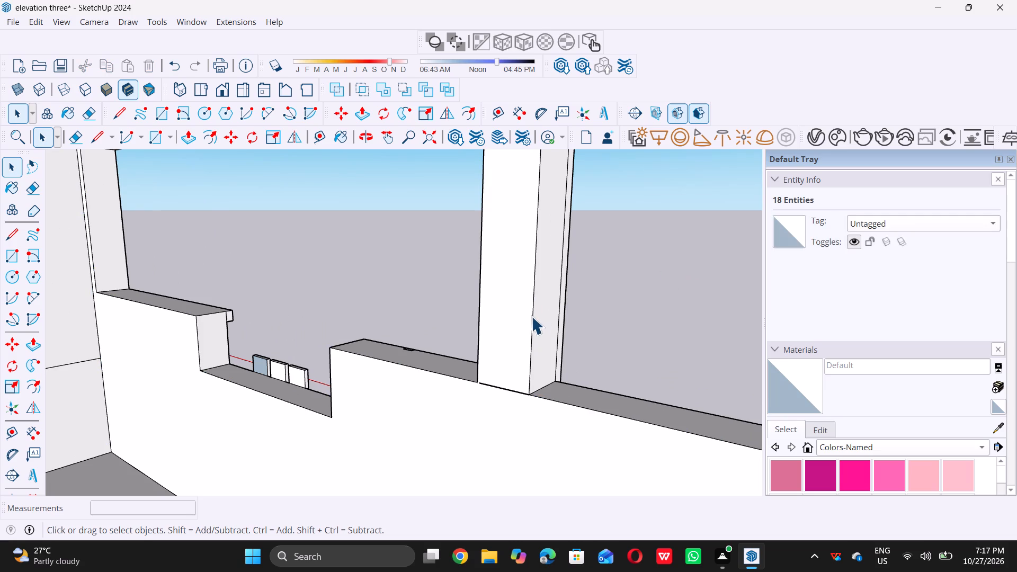
{"action": "scroll", "coordinate": [521, 317], "scroll_direction": "up", "scroll_amount": 4}
{"action": "left_click", "coordinate": [518, 317]}
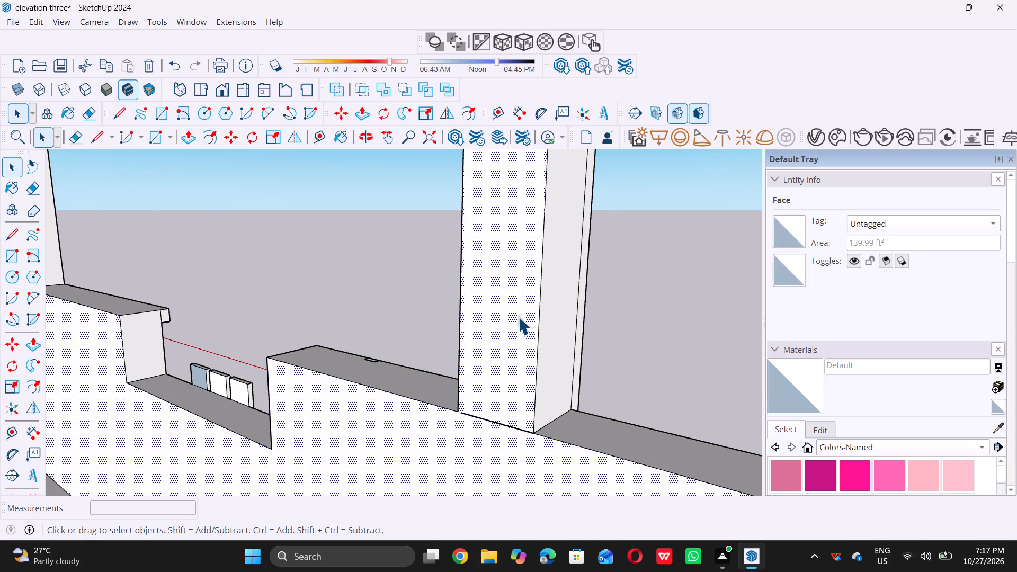
{"action": "key", "text": "space"}
{"action": "left_click", "coordinate": [670, 319]}
Draw a 3/8" line to close the gap between the base line's end and the post's inner corner.
{"action": "scroll", "coordinate": [504, 408], "scroll_direction": "up", "scroll_amount": 5}
{"action": "scroll", "coordinate": [428, 432], "scroll_direction": "up", "scroll_amount": 4}
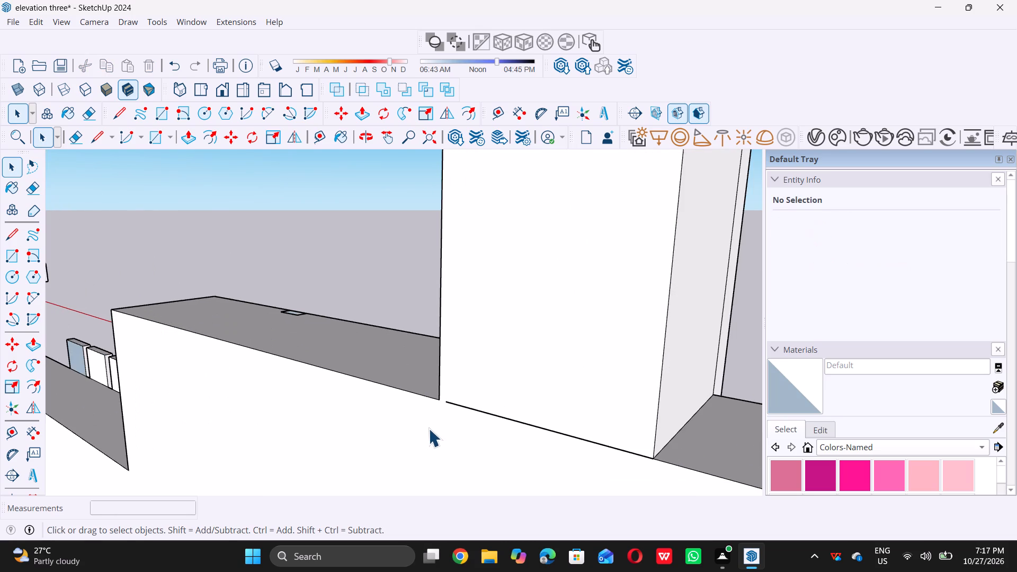
{"action": "key", "text": "l"}
{"action": "double_click", "coordinate": [449, 403]}
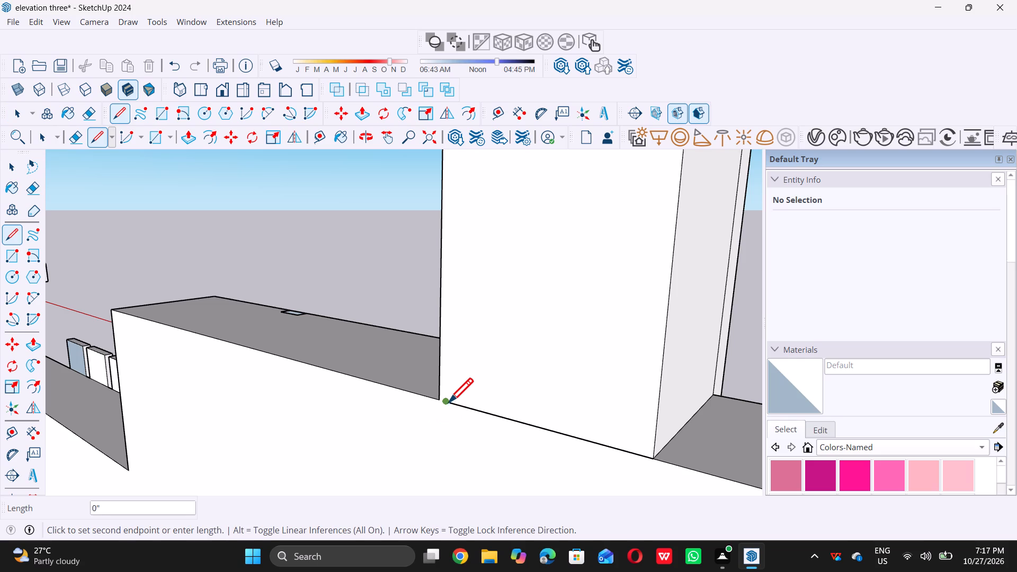
{"action": "double_click", "coordinate": [434, 399]}
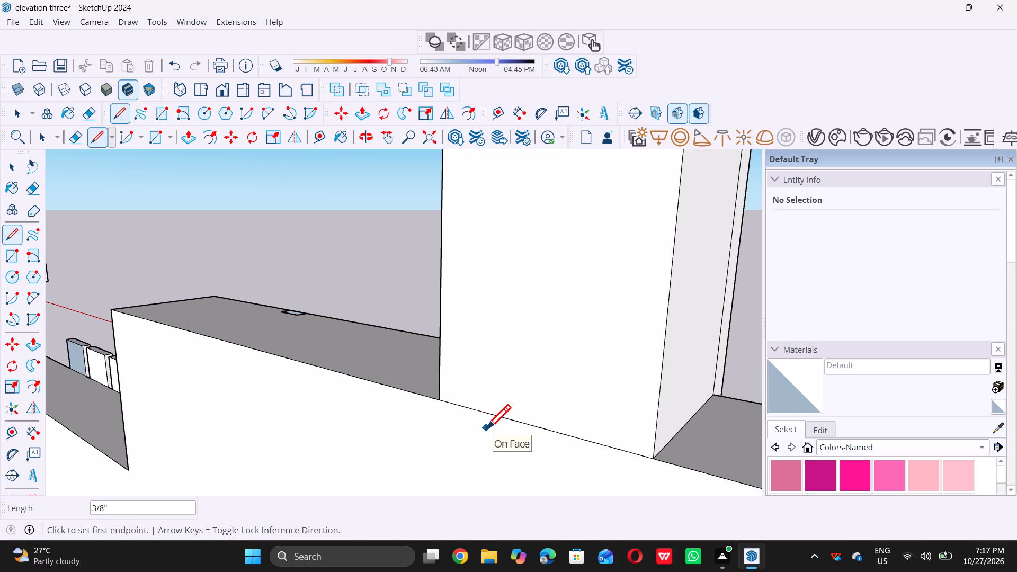
{"action": "key", "text": "space"}
Push/Pull the other post's rear face 3' backward to match the first extended post.
{"action": "left_click", "coordinate": [536, 361]}
{"action": "key", "text": "p"}
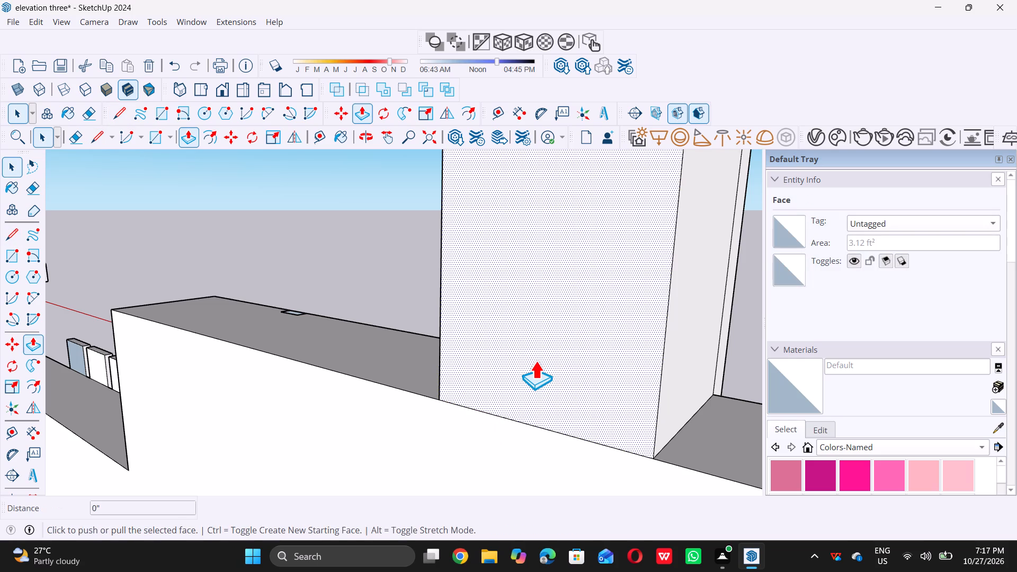
{"action": "left_click", "coordinate": [536, 361]}
{"action": "scroll", "coordinate": [536, 361], "scroll_direction": "down", "scroll_amount": 17}
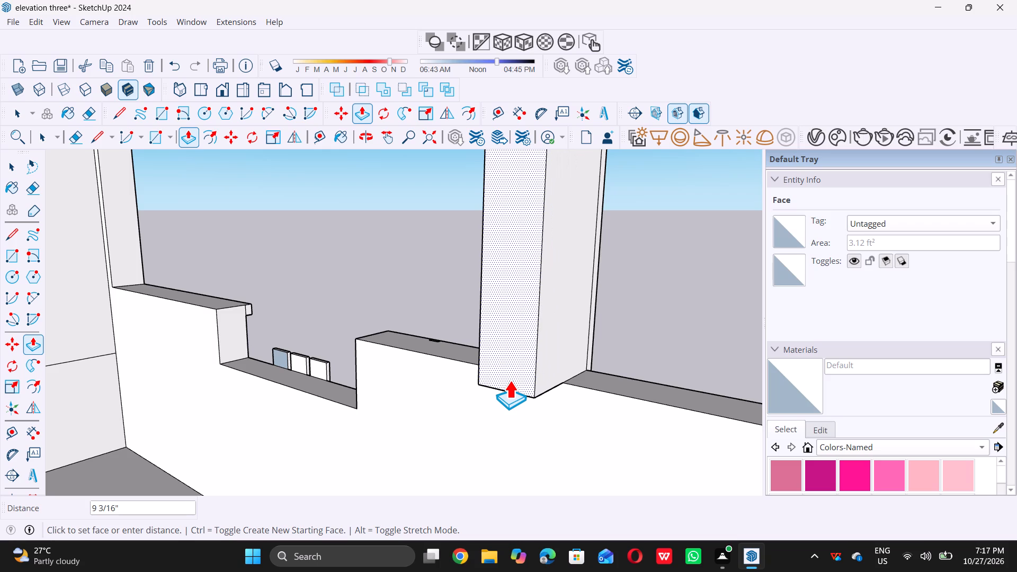
{"action": "key", "text": "3"}
{"action": "key", "text": "apostrophe"}
{"action": "key", "text": "Return"}
{"action": "key", "text": "space"}
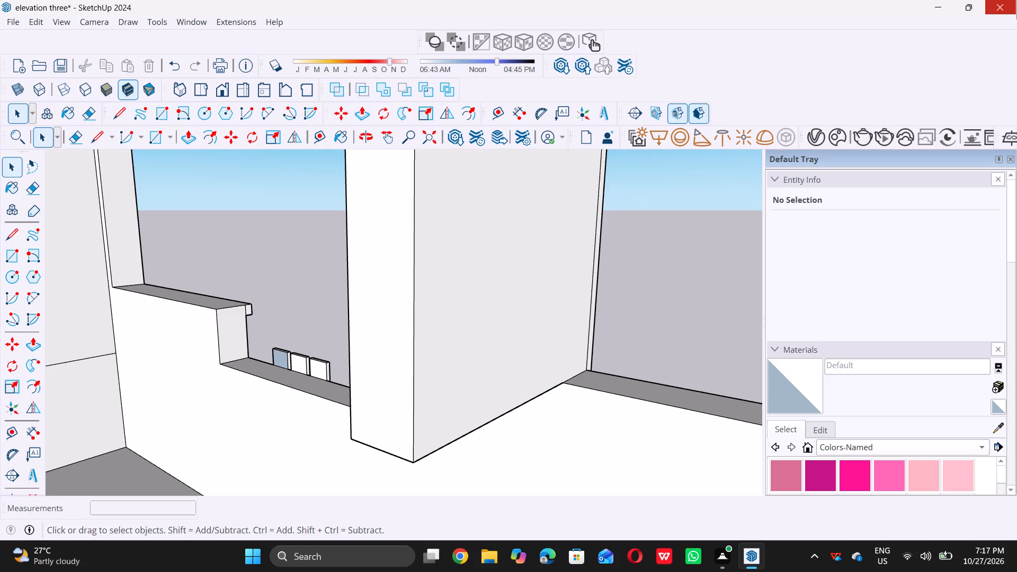
Examine the raised frame and its two extended posts from behind, the front and the side.
{"action": "scroll", "coordinate": [621, 279], "scroll_direction": "down", "scroll_amount": 4}
{"action": "middle_click_drag", "start_coordinate": [609, 288], "coordinate": [426, 355]}
{"action": "scroll", "coordinate": [284, 327], "scroll_direction": "up", "scroll_amount": 6}
{"action": "scroll", "coordinate": [334, 257], "scroll_direction": "down", "scroll_amount": 13}
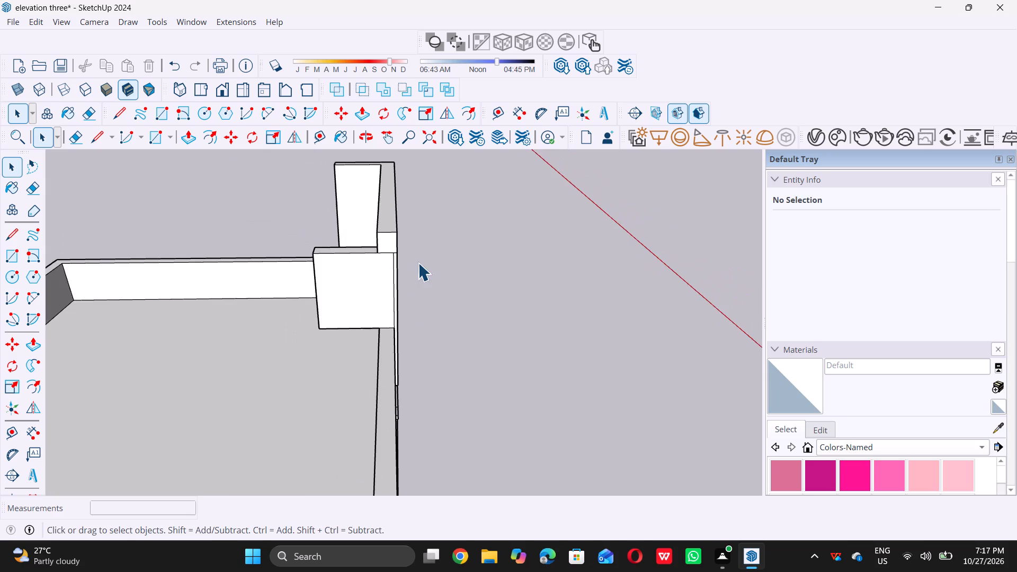
{"action": "scroll", "coordinate": [418, 263], "scroll_direction": "down", "scroll_amount": 4}
{"action": "middle_click_drag", "start_coordinate": [283, 352], "coordinate": [456, 316]}
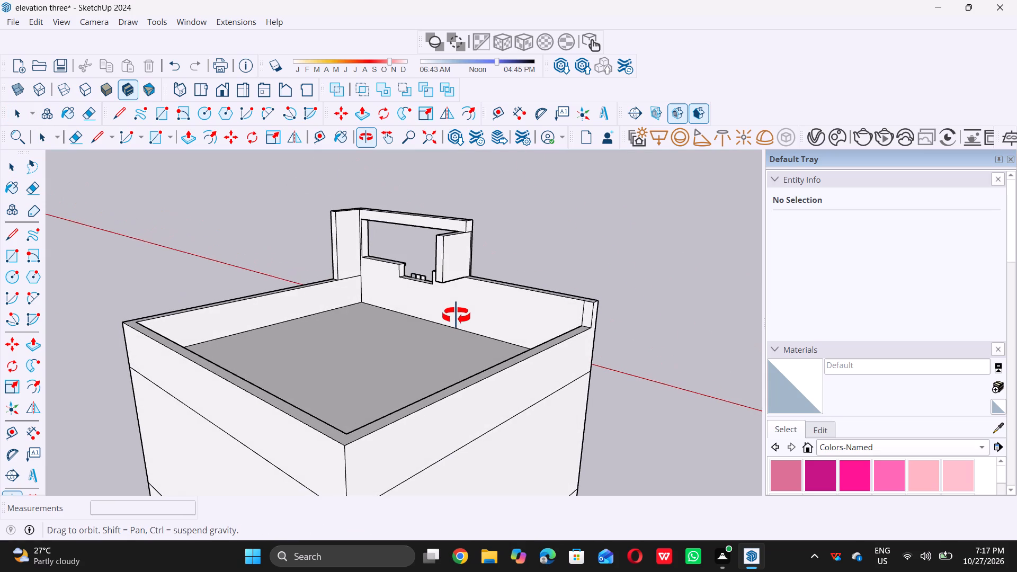
{"action": "middle_click_drag", "start_coordinate": [456, 316], "coordinate": [0, 297]}
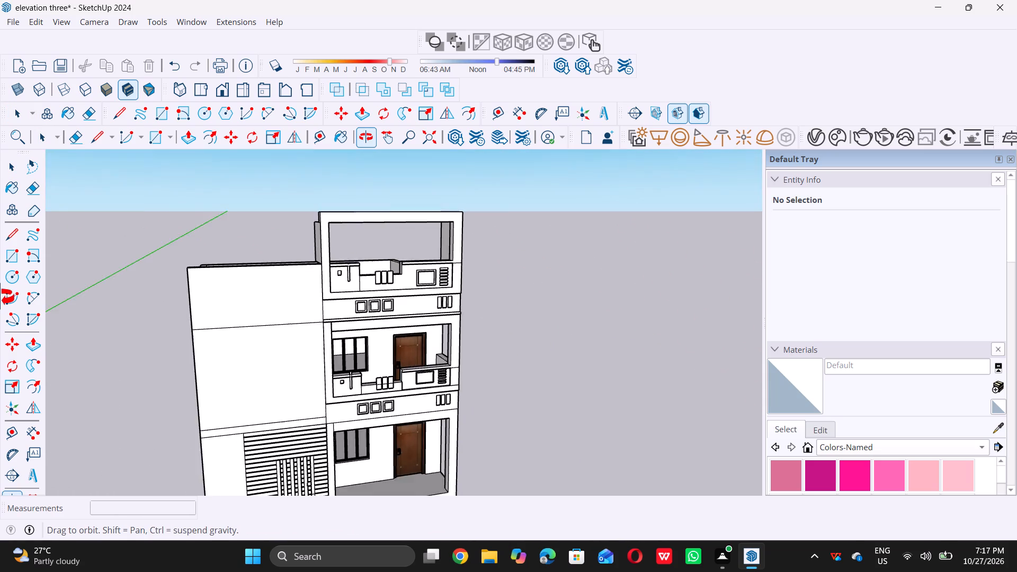
{"action": "middle_click_drag", "start_coordinate": [0, 297], "coordinate": [0, 344]}
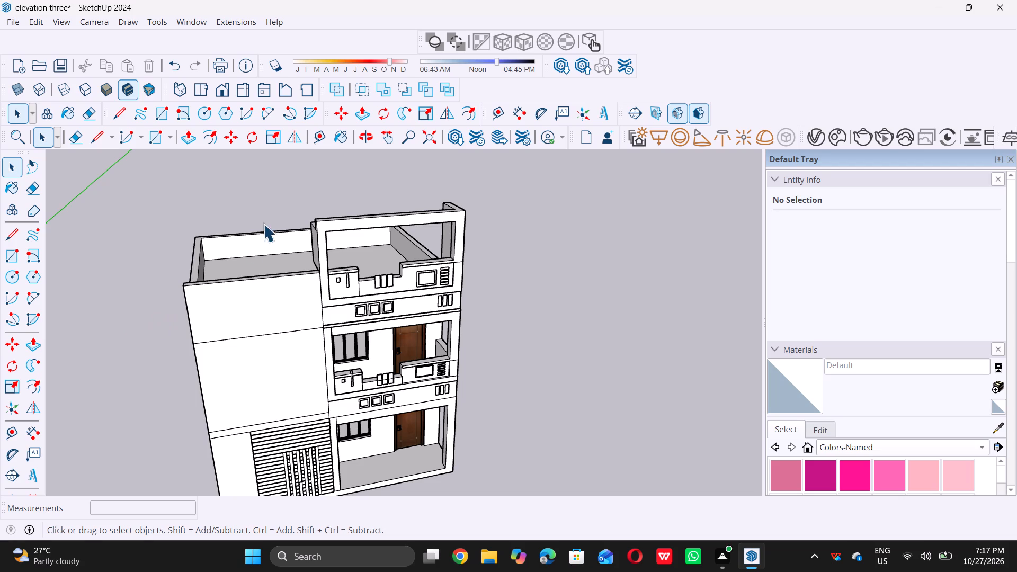
{"action": "middle_click_drag", "start_coordinate": [274, 198], "coordinate": [535, 201]}
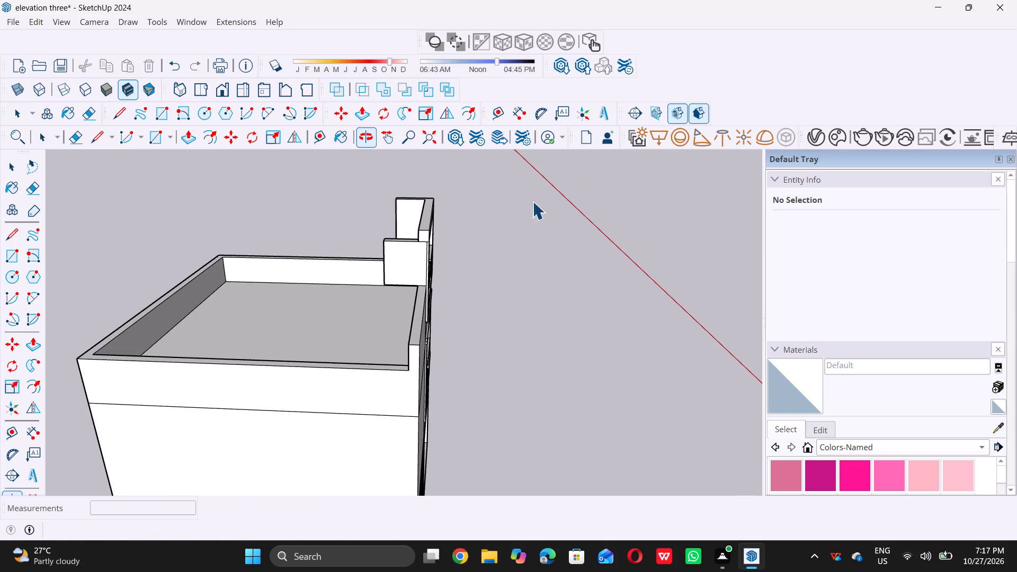
{"action": "scroll", "coordinate": [408, 212], "scroll_direction": "up", "scroll_amount": 4}
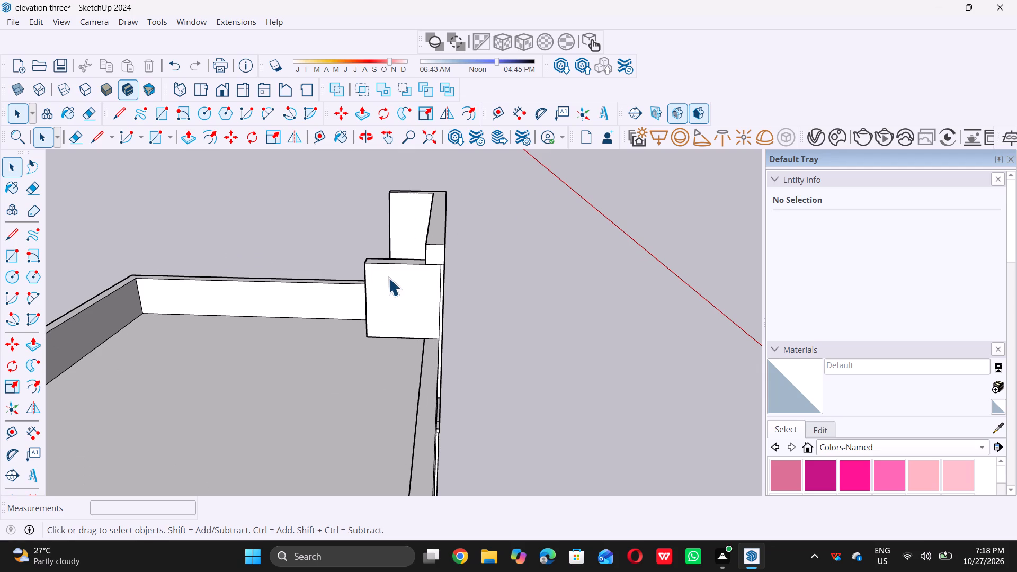
{"action": "scroll", "coordinate": [388, 280], "scroll_direction": "down", "scroll_amount": 5}
{"action": "middle_click_drag", "start_coordinate": [384, 225], "coordinate": [414, 204]}
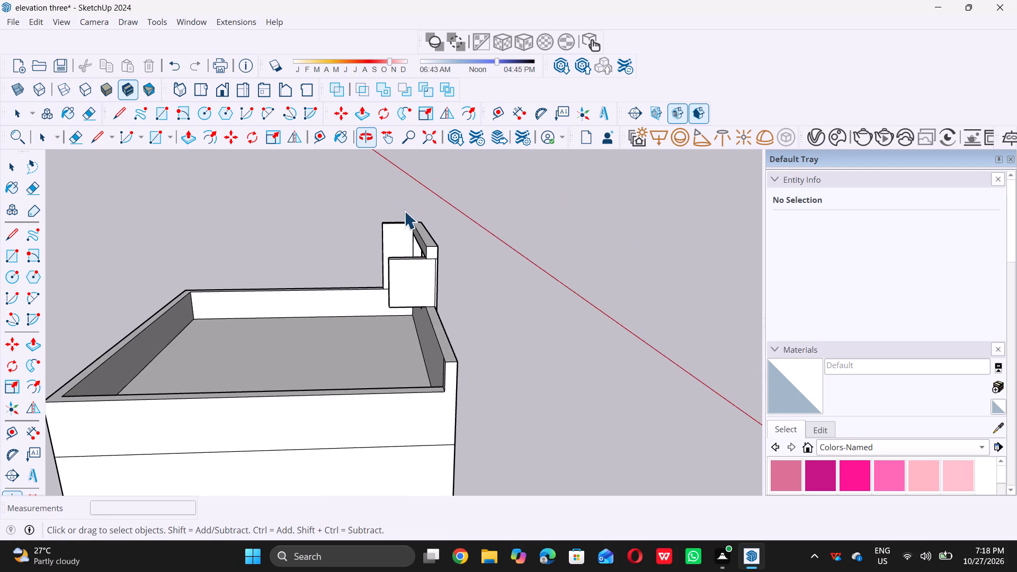
{"action": "scroll", "coordinate": [397, 222], "scroll_direction": "up", "scroll_amount": 7}
{"action": "middle_click_drag", "start_coordinate": [396, 227], "coordinate": [398, 217]}
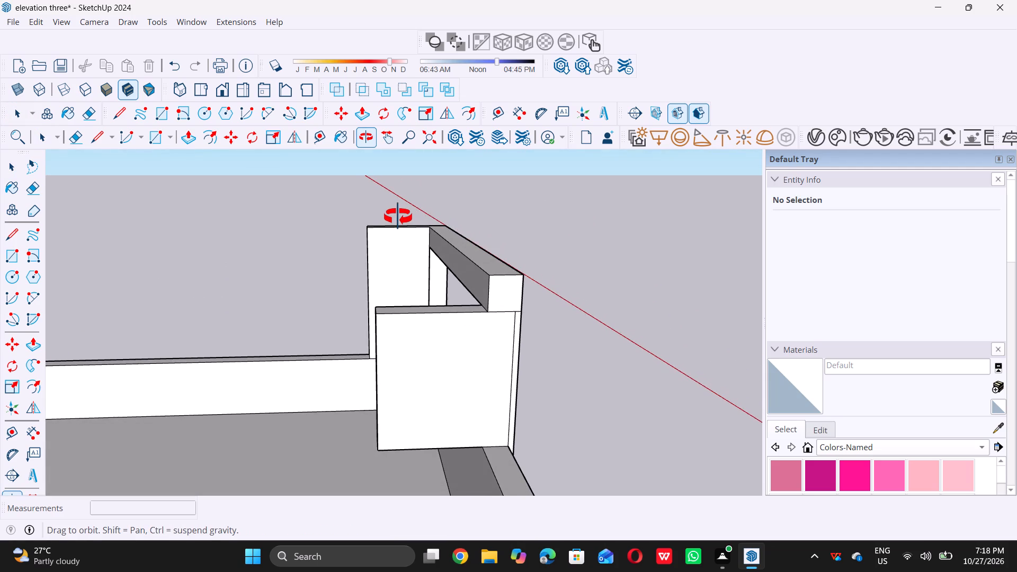
{"action": "middle_click_drag", "start_coordinate": [398, 217], "coordinate": [434, 256]}
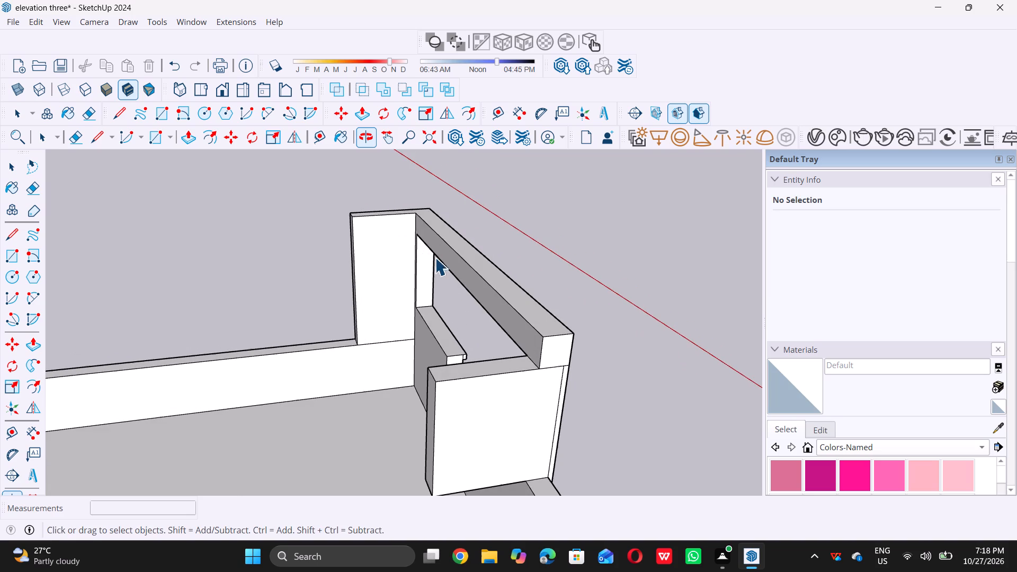
{"action": "scroll", "coordinate": [500, 318], "scroll_direction": "up", "scroll_amount": 5}
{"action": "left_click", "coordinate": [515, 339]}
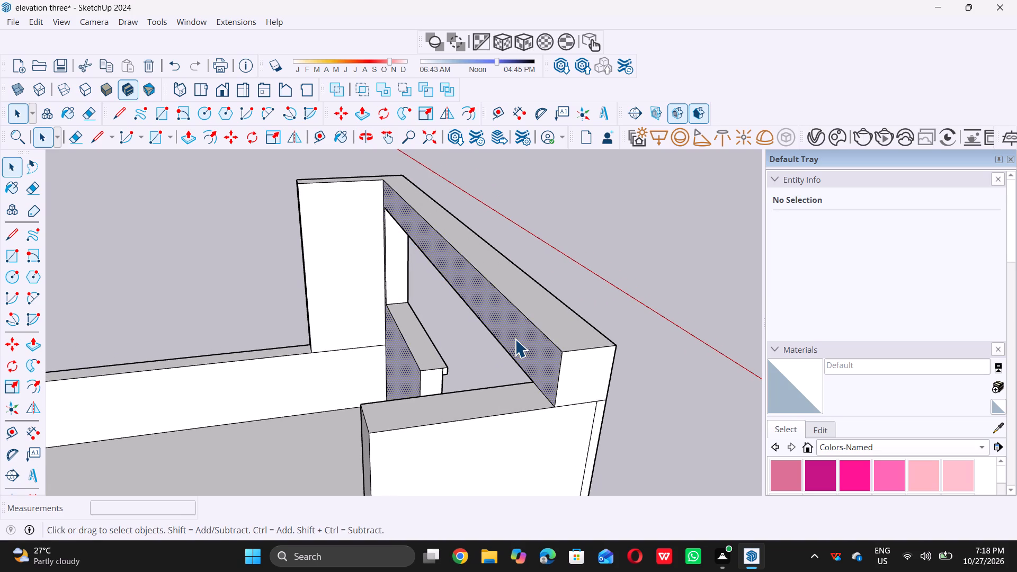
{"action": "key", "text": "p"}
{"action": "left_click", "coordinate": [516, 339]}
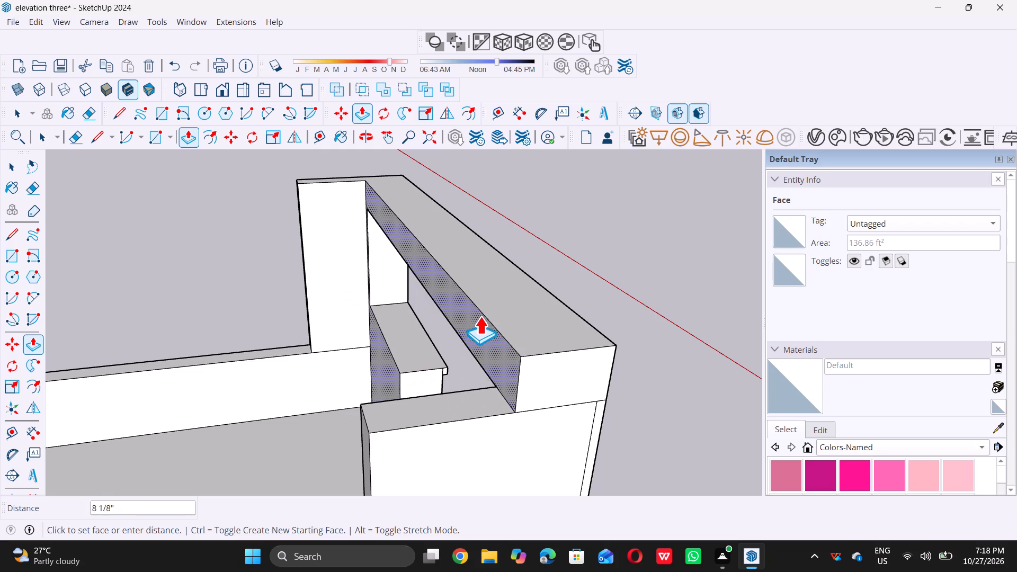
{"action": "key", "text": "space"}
Draw a line from the opening's upper corner to the post's inner edge, separating the top beam's rear face from the wall face.
{"action": "middle_click_drag", "start_coordinate": [370, 195], "coordinate": [521, 184]}
{"action": "scroll", "coordinate": [340, 226], "scroll_direction": "up", "scroll_amount": 8}
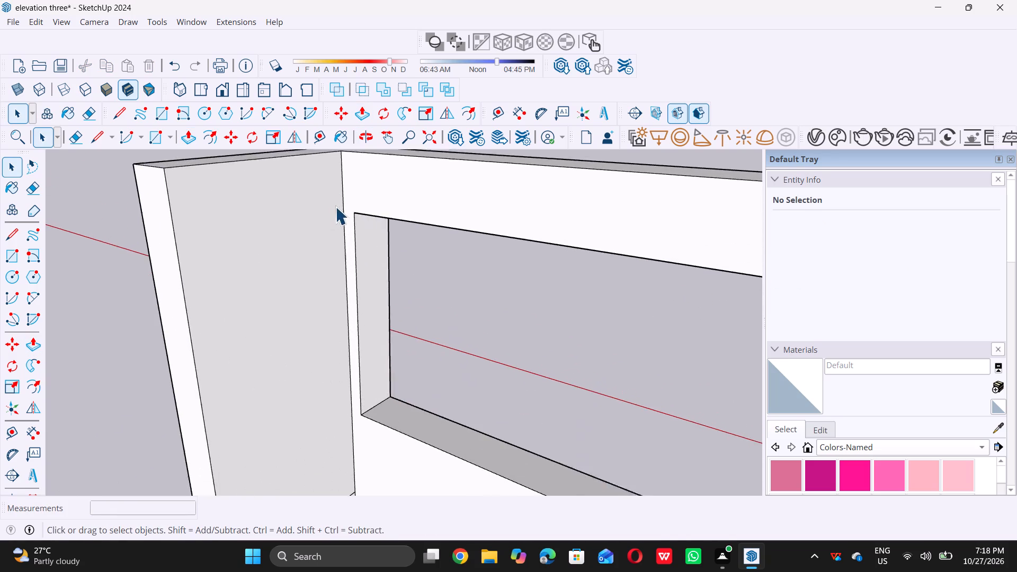
{"action": "scroll", "coordinate": [337, 209], "scroll_direction": "up", "scroll_amount": 4}
{"action": "key", "text": "l"}
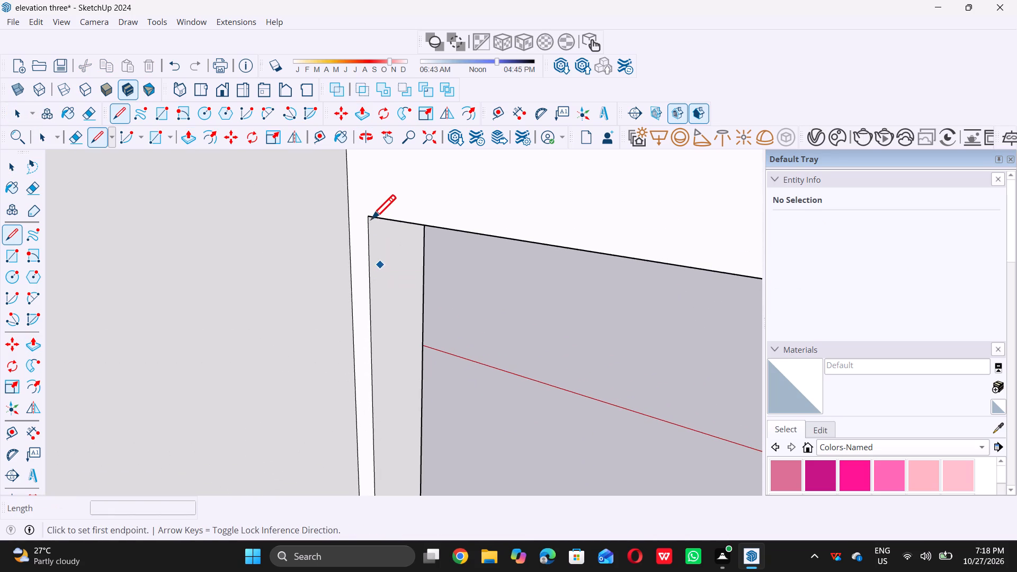
{"action": "double_click", "coordinate": [372, 216]}
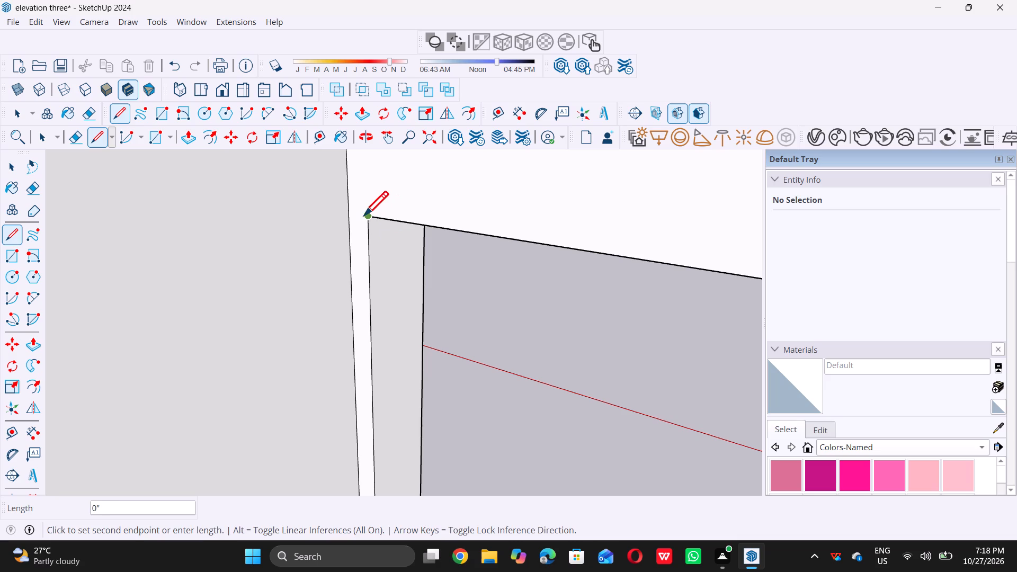
{"action": "triple_click", "coordinate": [350, 217]}
{"action": "left_click", "coordinate": [349, 217]}
{"action": "scroll", "coordinate": [350, 260], "scroll_direction": "down", "scroll_amount": 14}
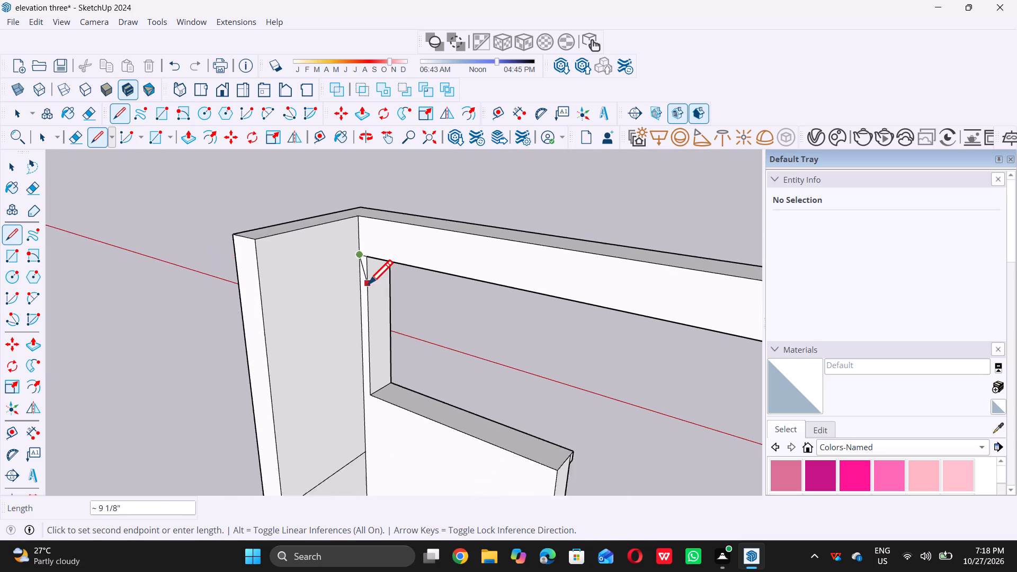
{"action": "key", "text": "space"}
Push/Pull the top beam's rear face backward until it is flush with the rear faces of the two extended posts.
{"action": "scroll", "coordinate": [368, 284], "scroll_direction": "down", "scroll_amount": 11}
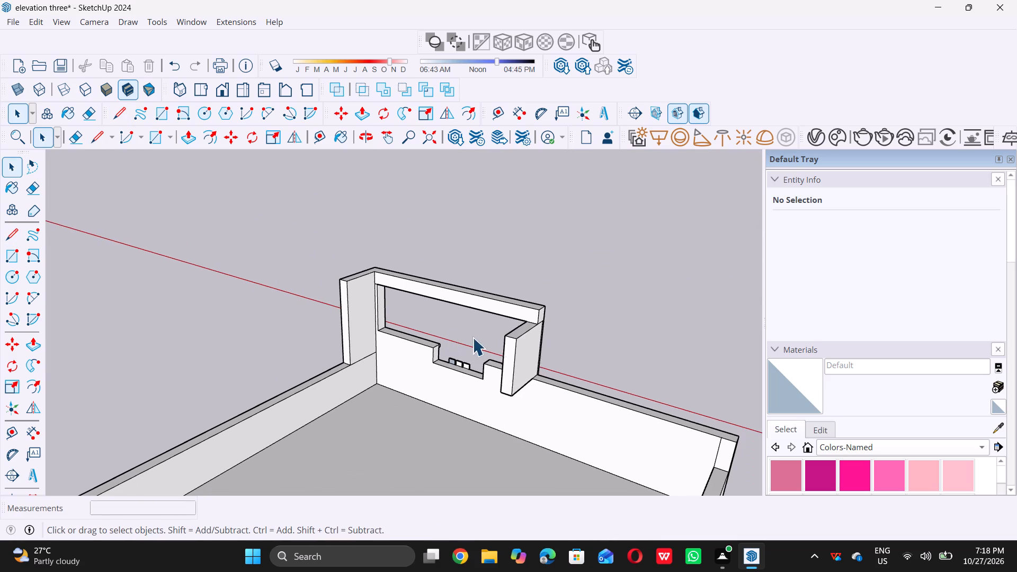
{"action": "middle_click_drag", "start_coordinate": [504, 339], "coordinate": [441, 347]}
{"action": "scroll", "coordinate": [438, 314], "scroll_direction": "up", "scroll_amount": 6}
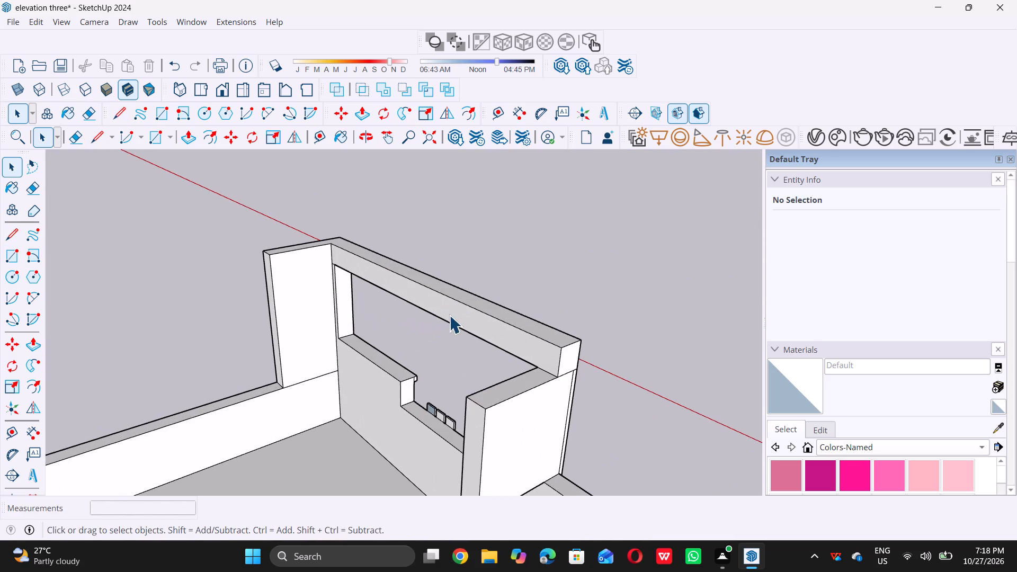
{"action": "left_click", "coordinate": [454, 313]}
{"action": "key", "text": "p"}
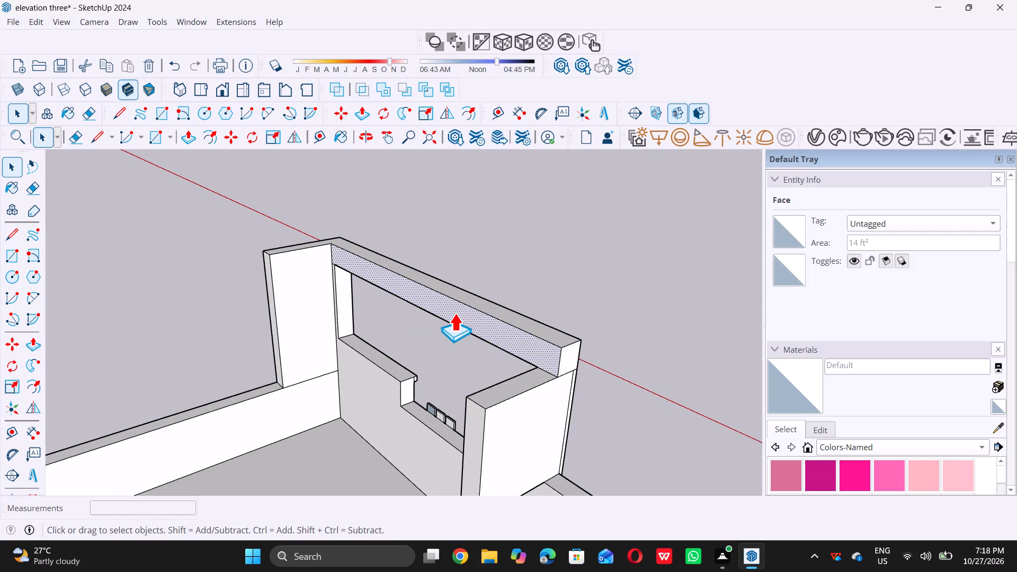
{"action": "left_click", "coordinate": [457, 311]}
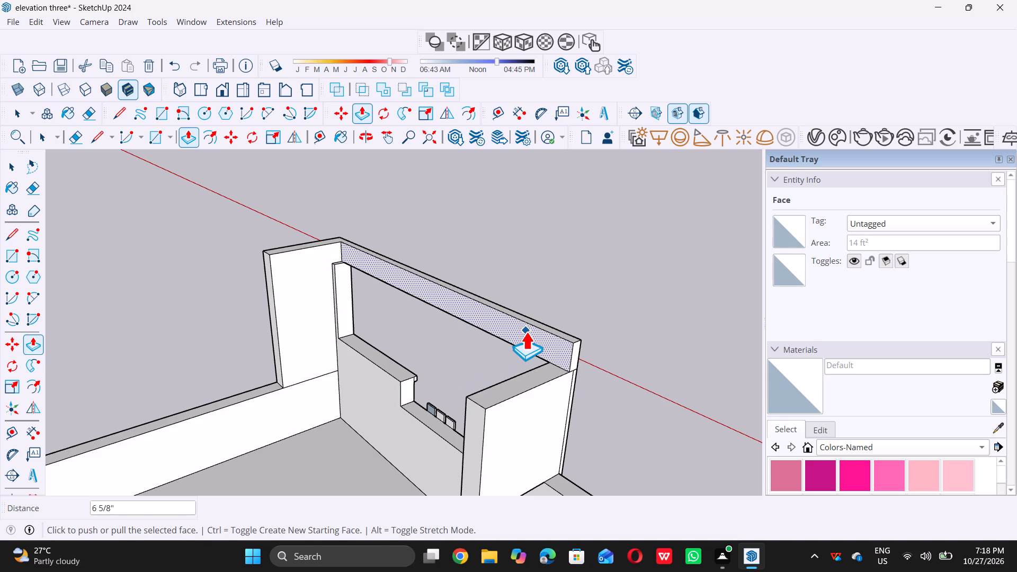
{"action": "left_click", "coordinate": [526, 332]}
{"action": "left_click", "coordinate": [475, 412]}
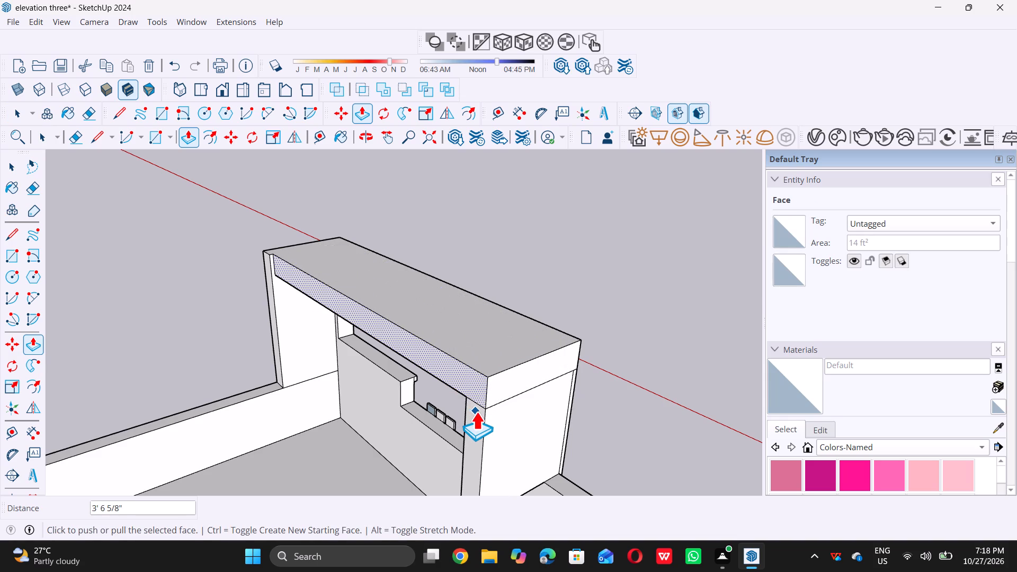
{"action": "key", "text": "space"}
{"action": "scroll", "coordinate": [470, 403], "scroll_direction": "down", "scroll_amount": 3}
{"action": "left_click", "coordinate": [585, 271]}
Place a horizontal guide line 3" below the top edge of the raised frame's front face.
{"action": "scroll", "coordinate": [575, 272], "scroll_direction": "down", "scroll_amount": 9}
{"action": "middle_click_drag", "start_coordinate": [577, 325], "coordinate": [87, 240]}
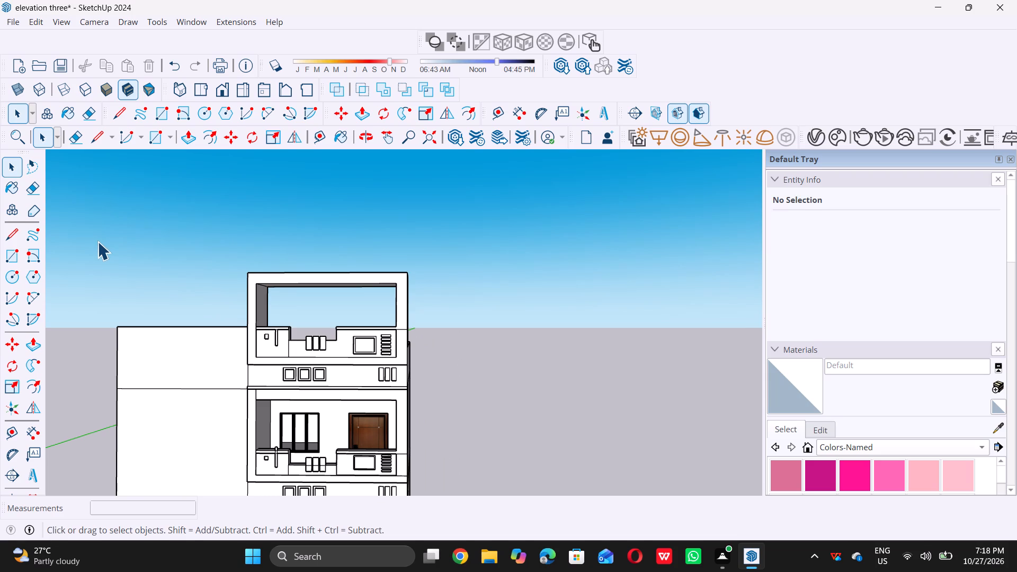
{"action": "middle_click_drag", "start_coordinate": [186, 269], "coordinate": [246, 271]}
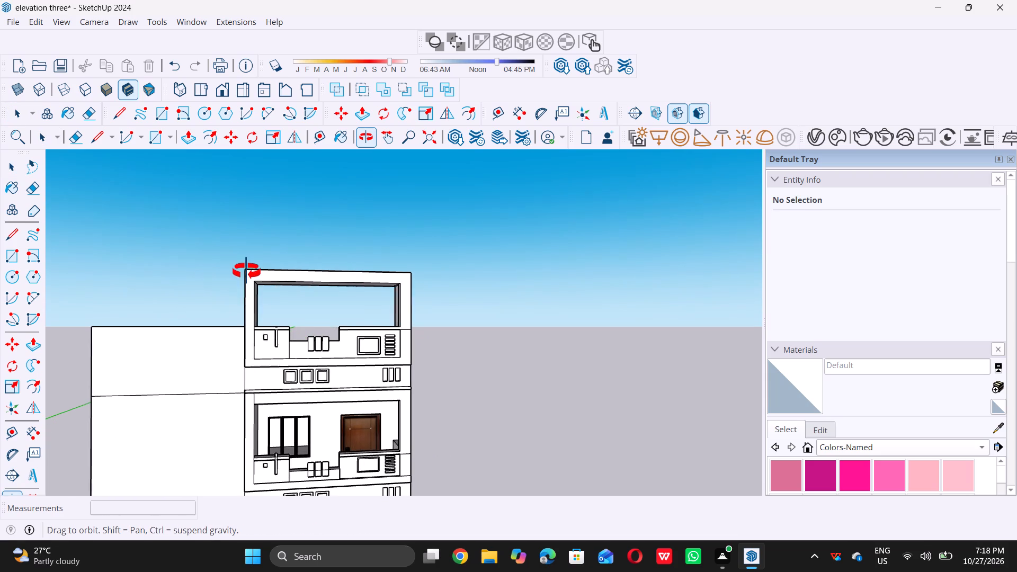
{"action": "middle_click_drag", "start_coordinate": [246, 271], "coordinate": [247, 273]}
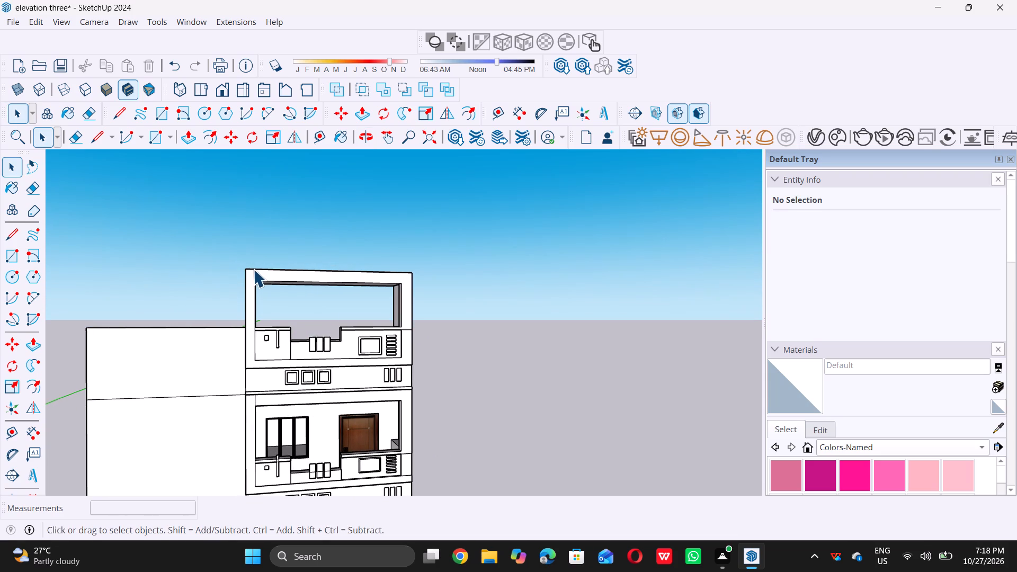
{"action": "scroll", "coordinate": [251, 275], "scroll_direction": "up", "scroll_amount": 5}
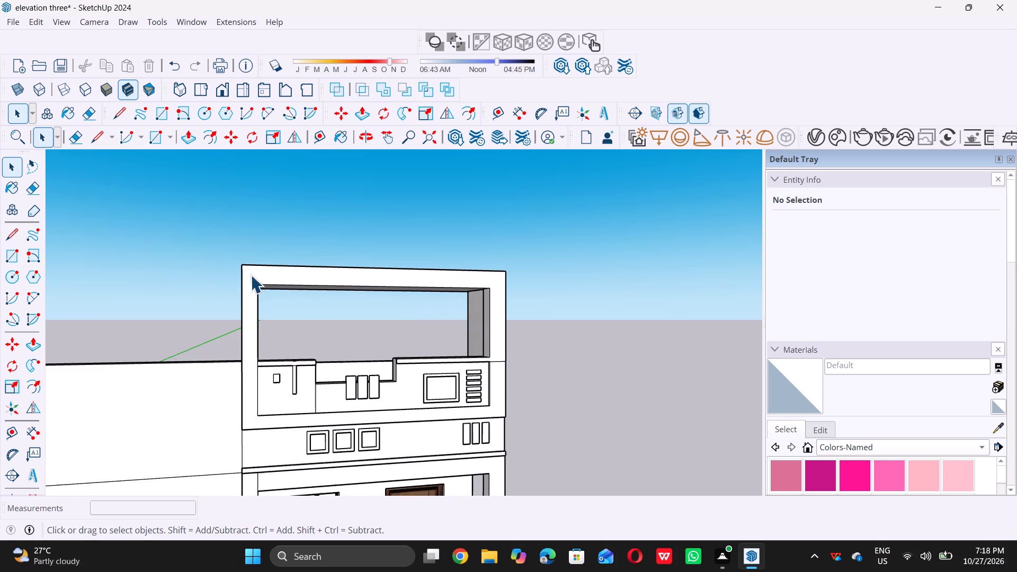
{"action": "scroll", "coordinate": [269, 266], "scroll_direction": "up", "scroll_amount": 10}
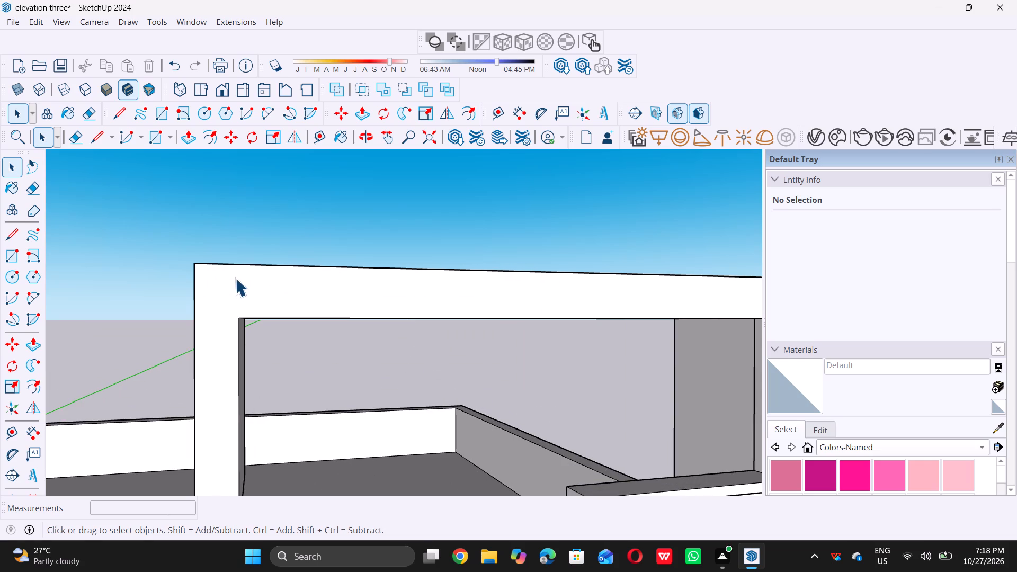
{"action": "key", "text": "t"}
{"action": "left_click", "coordinate": [263, 262]}
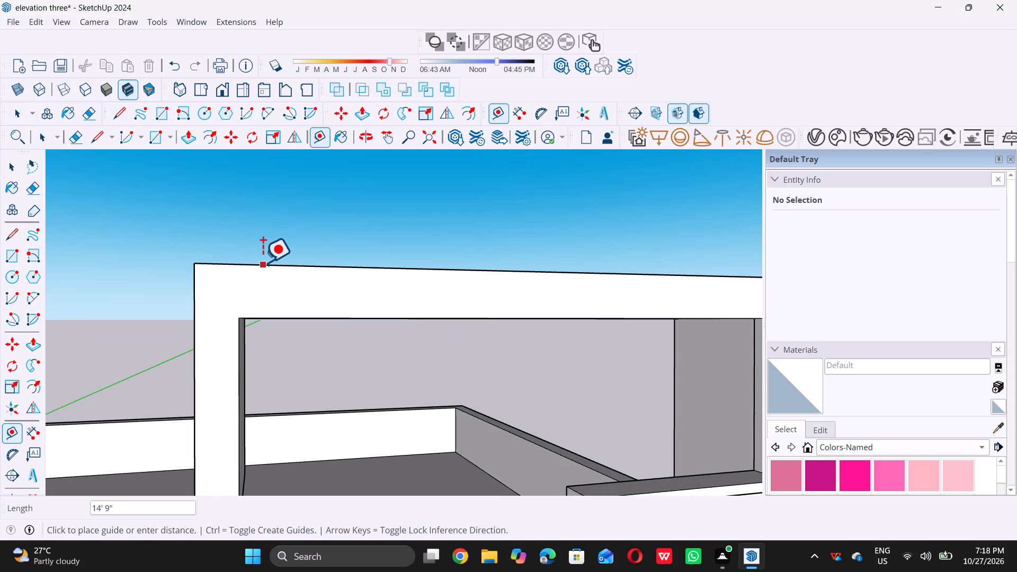
{"action": "scroll", "coordinate": [266, 283], "scroll_direction": "down", "scroll_amount": 5}
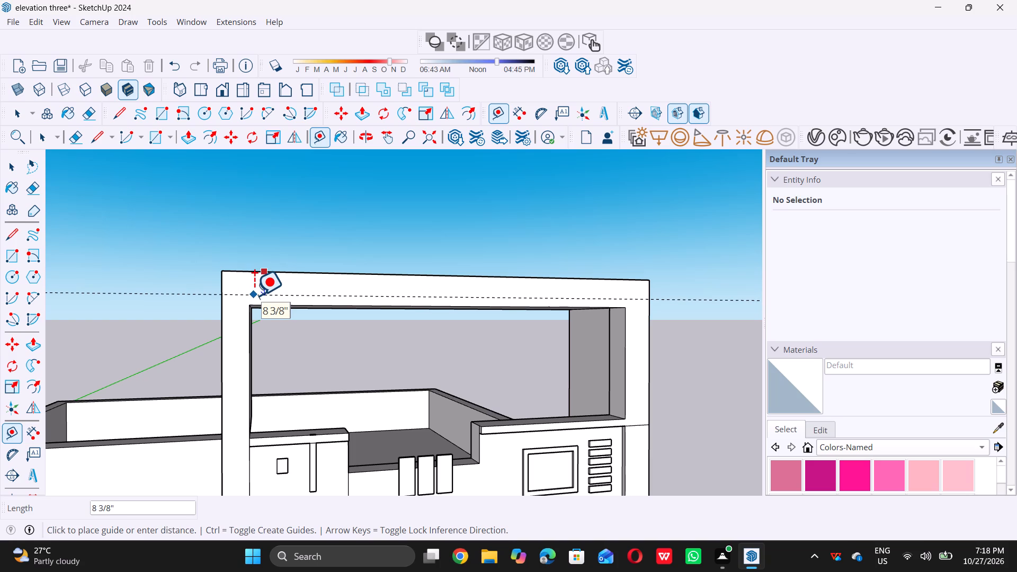
{"action": "key", "text": "3"}
{"action": "key", "text": "shift+quotedbl"}
{"action": "key", "text": "Return"}
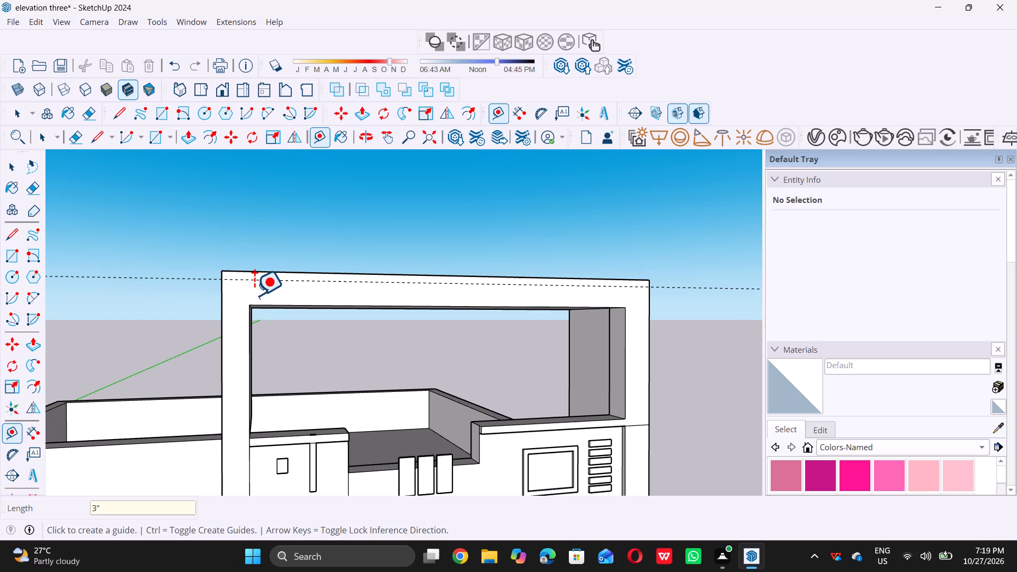
{"action": "key", "text": "space"}
Draw a 3" by 14' 9" rectangle along the top edge of the raised frame's front face, down to the guide.
{"action": "middle_click_drag", "start_coordinate": [222, 292], "coordinate": [230, 292]}
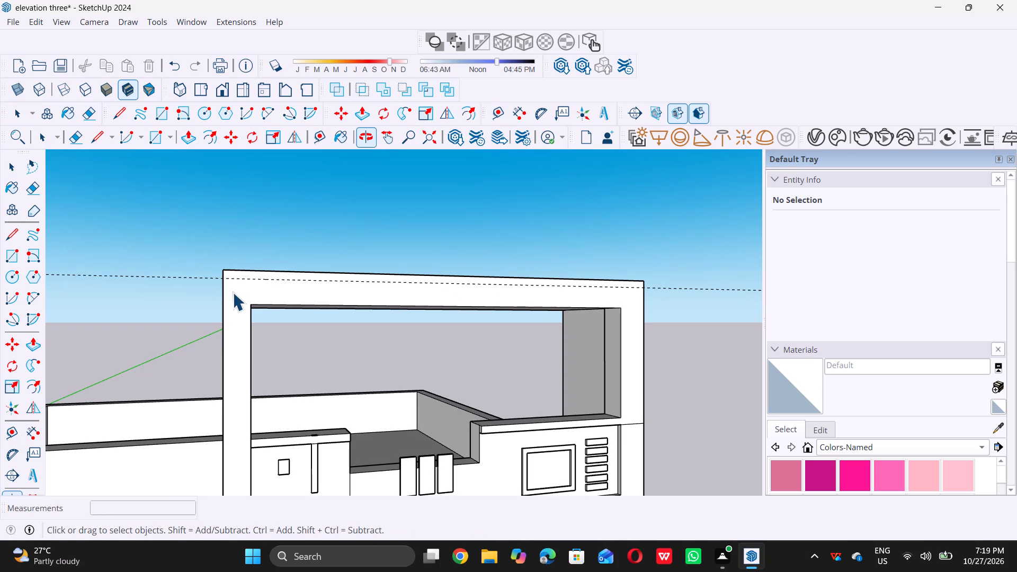
{"action": "key", "text": "r"}
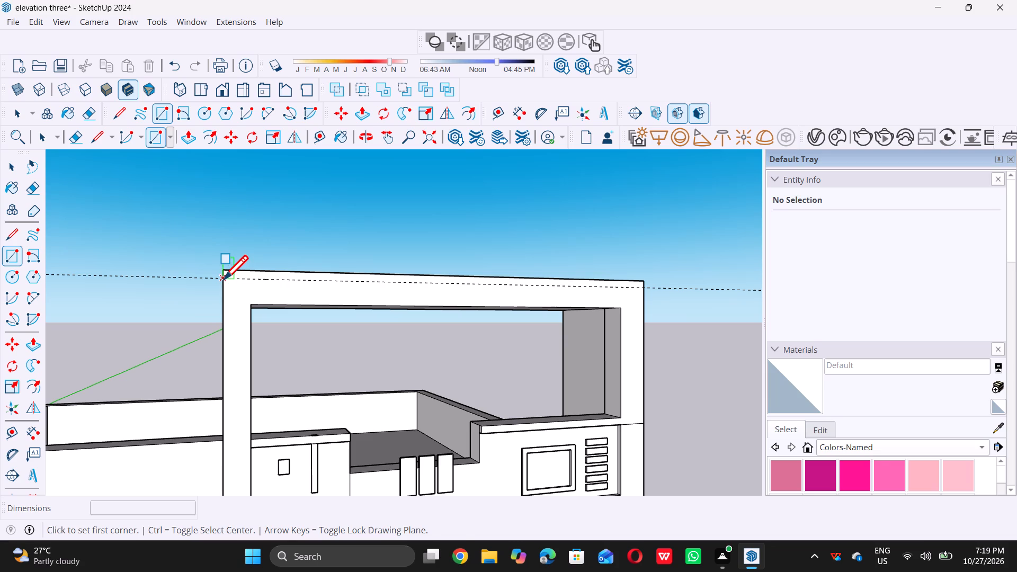
{"action": "left_click", "coordinate": [224, 278]}
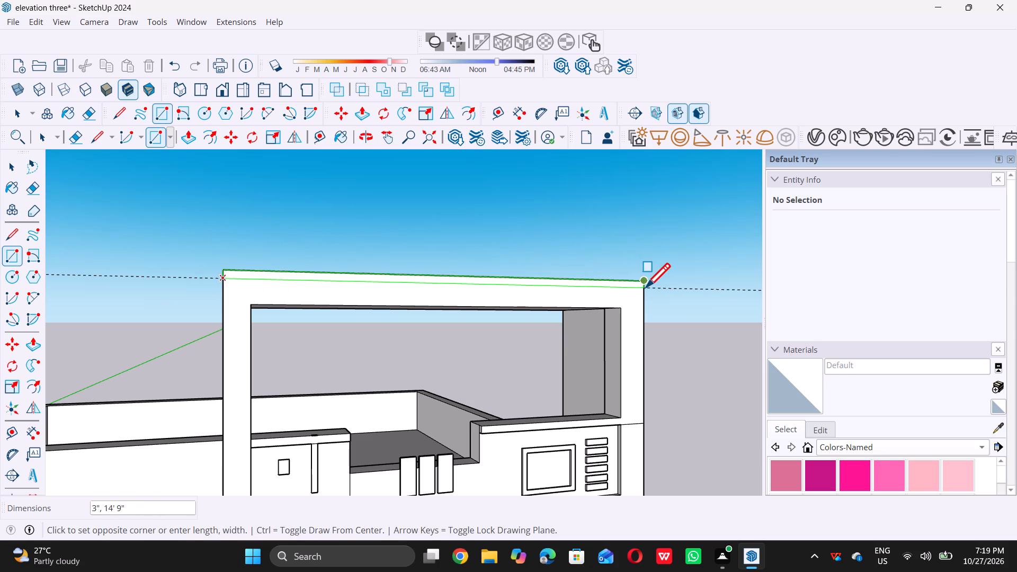
{"action": "double_click", "coordinate": [646, 287]}
{"action": "key", "text": "space"}
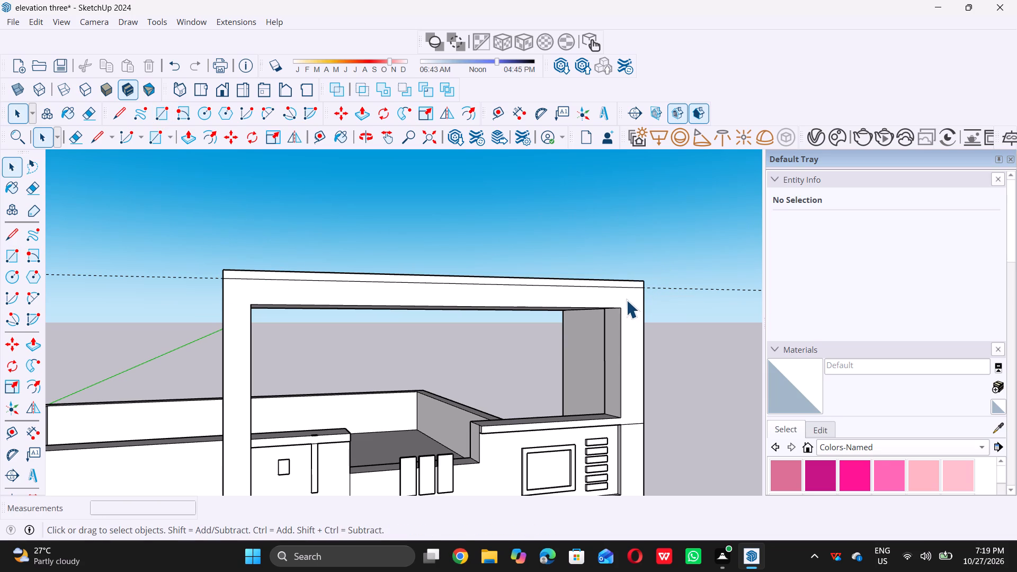
Delete all guide lines from the model.
{"action": "scroll", "coordinate": [564, 332], "scroll_direction": "down", "scroll_amount": 5}
{"action": "middle_click_drag", "start_coordinate": [347, 400], "coordinate": [332, 403]}
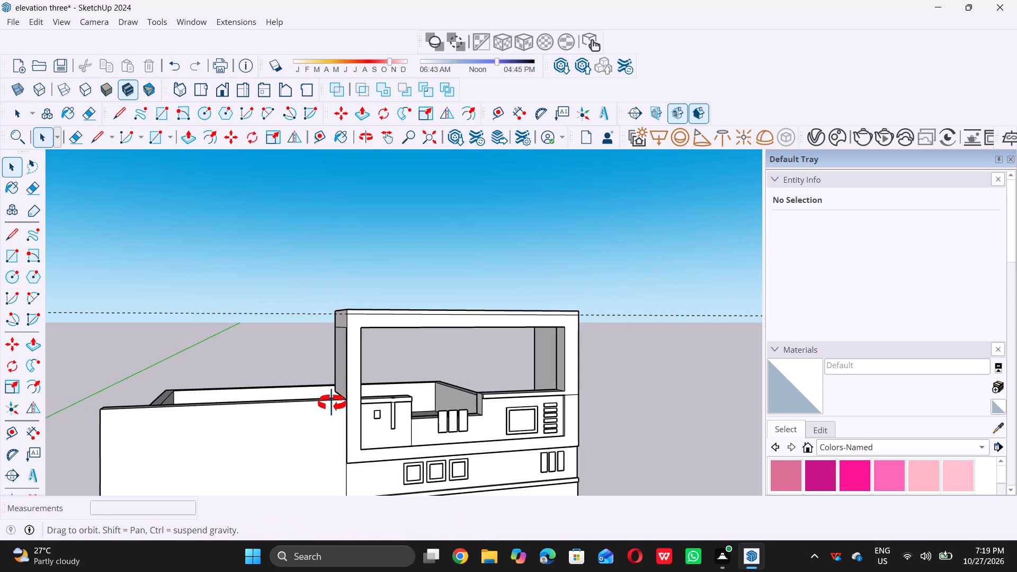
{"action": "middle_click_drag", "start_coordinate": [332, 403], "coordinate": [318, 391]}
{"action": "scroll", "coordinate": [318, 384], "scroll_direction": "down", "scroll_amount": 9}
{"action": "middle_click_drag", "start_coordinate": [344, 356], "coordinate": [344, 354]}
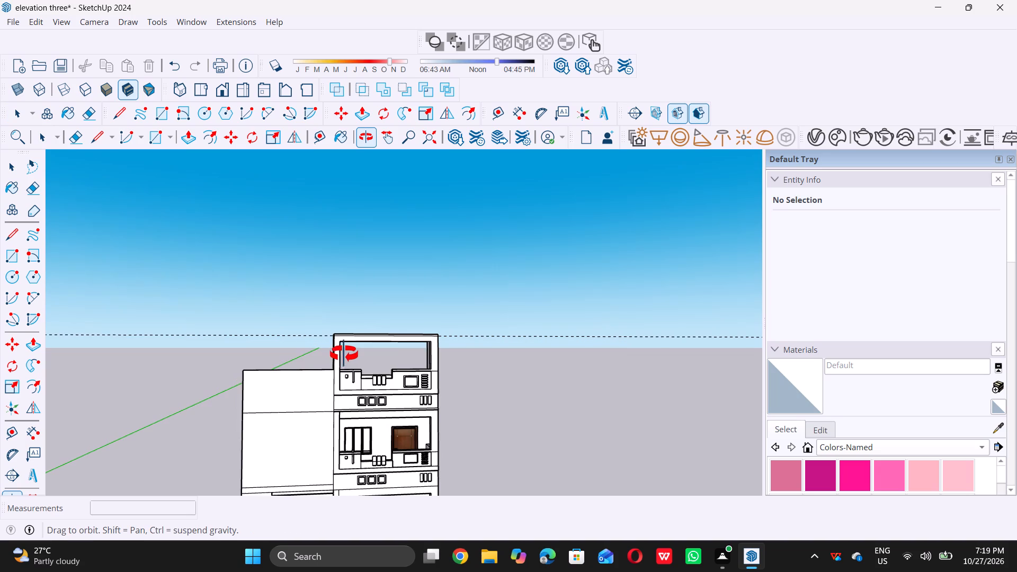
{"action": "middle_click_drag", "start_coordinate": [344, 354], "coordinate": [349, 355]}
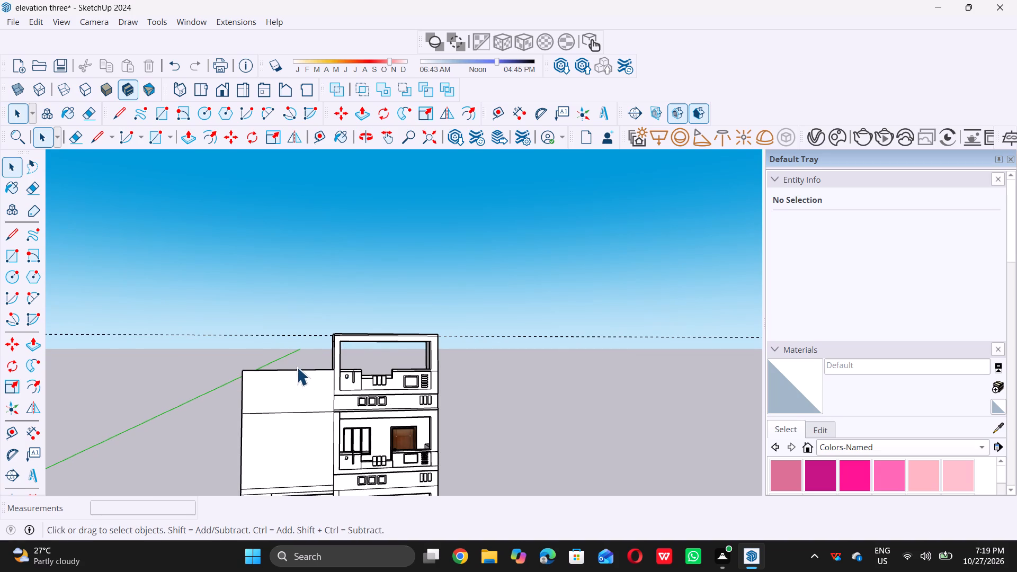
{"action": "middle_click_drag", "start_coordinate": [283, 351], "coordinate": [520, 399]}
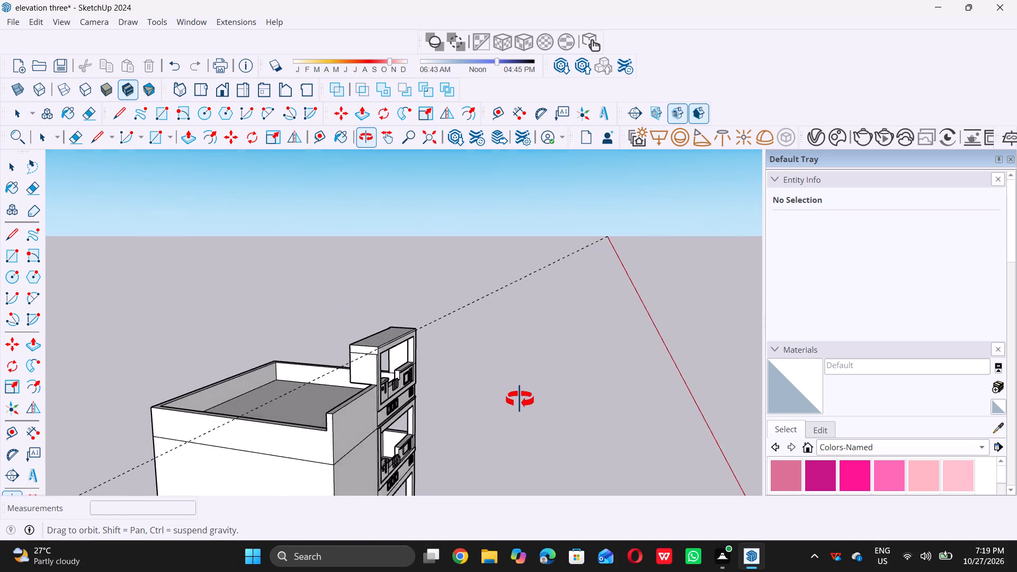
{"action": "middle_click_drag", "start_coordinate": [520, 399], "coordinate": [475, 397]}
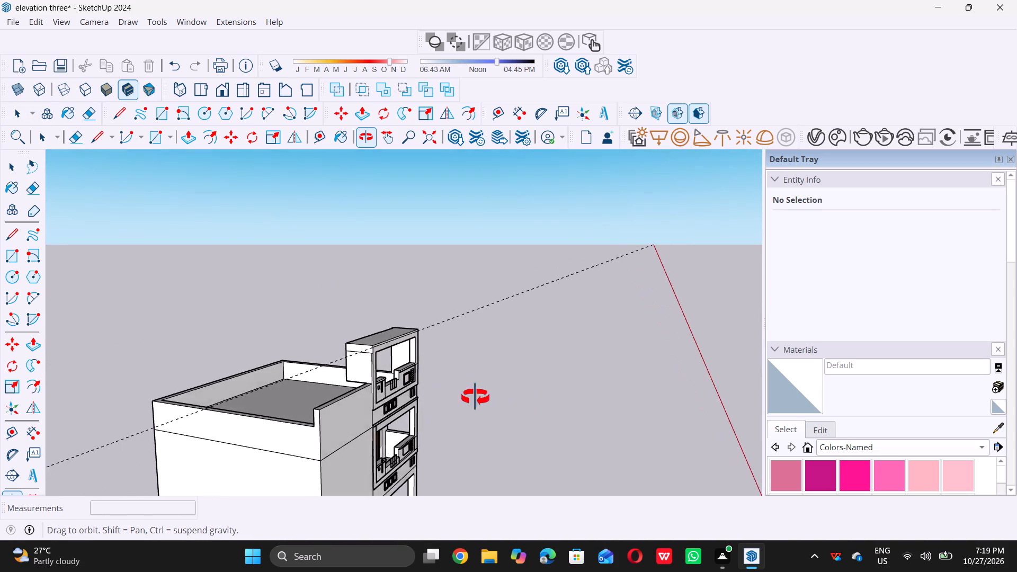
{"action": "middle_click_drag", "start_coordinate": [475, 397], "coordinate": [532, 392]}
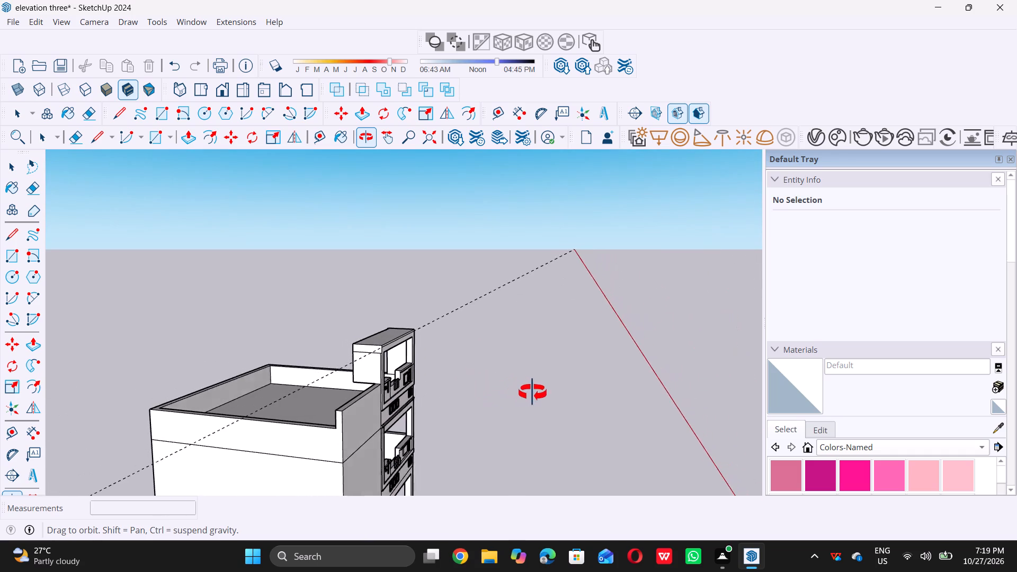
{"action": "middle_click_drag", "start_coordinate": [532, 392], "coordinate": [562, 405]}
{"action": "left_click", "coordinate": [37, 17]}
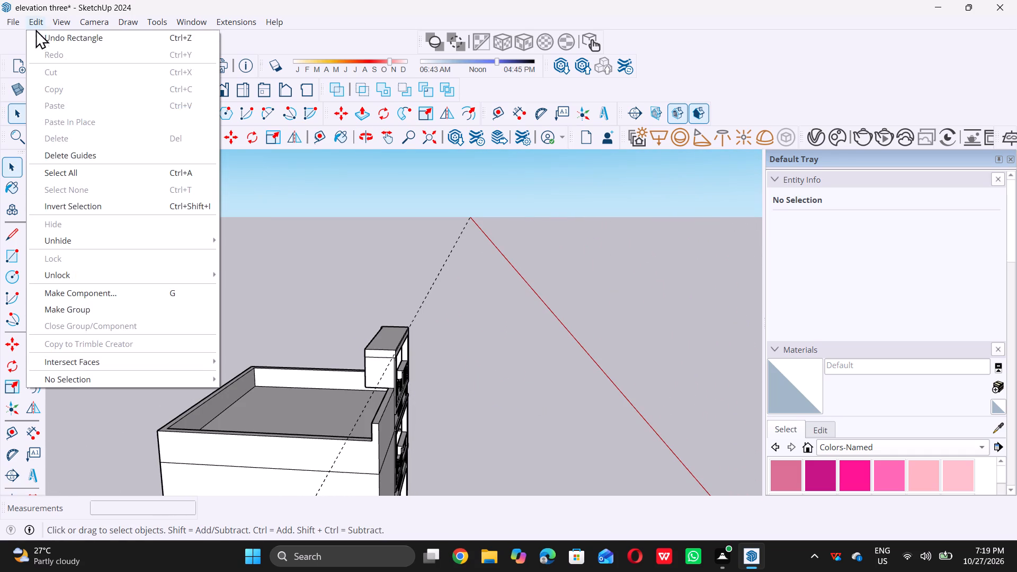
{"action": "left_click", "coordinate": [74, 159]}
Place a vertical guide line 9" behind the front edge on the raised frame's outer side face.
{"action": "scroll", "coordinate": [401, 388], "scroll_direction": "up", "scroll_amount": 8}
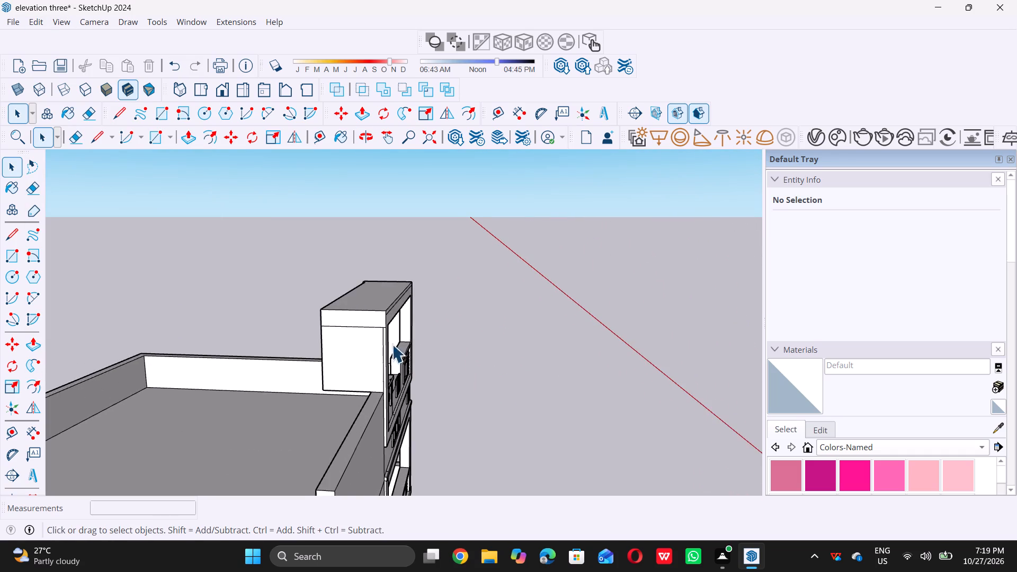
{"action": "scroll", "coordinate": [392, 344], "scroll_direction": "up", "scroll_amount": 3}
{"action": "scroll", "coordinate": [390, 297], "scroll_direction": "down", "scroll_amount": 5}
{"action": "middle_click_drag", "start_coordinate": [389, 310], "coordinate": [170, 293]}
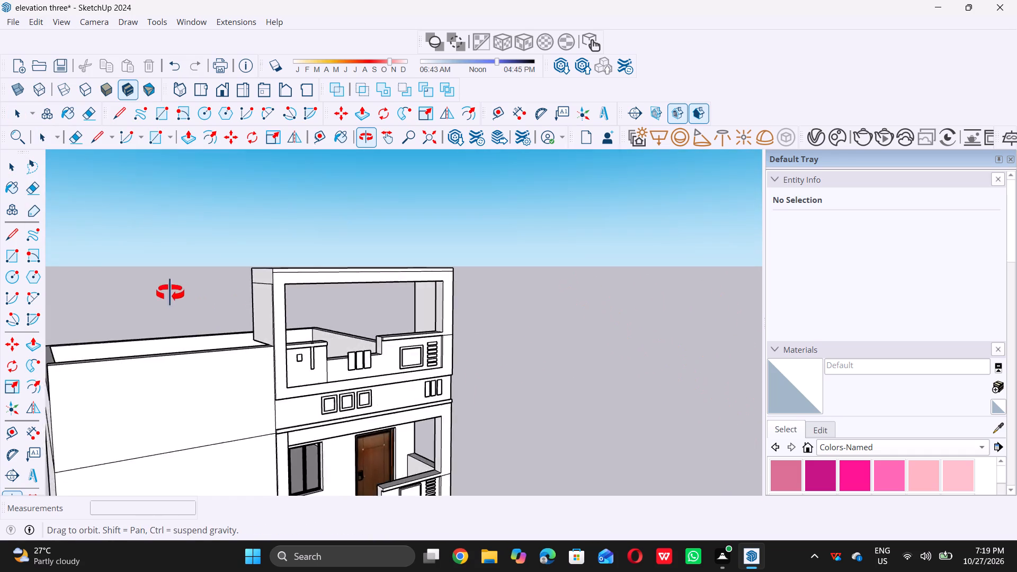
{"action": "middle_click_drag", "start_coordinate": [170, 293], "coordinate": [122, 280]}
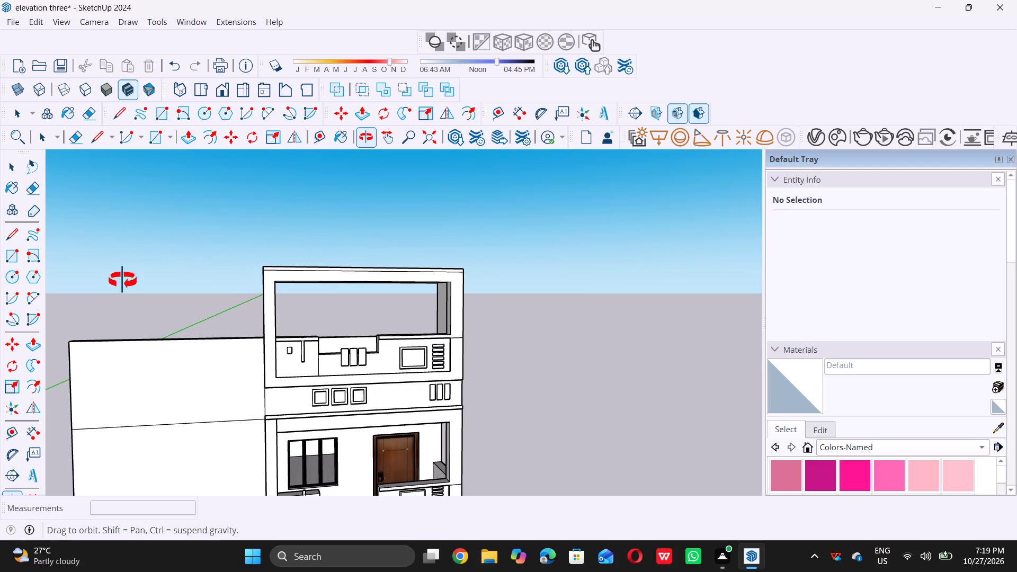
{"action": "middle_click_drag", "start_coordinate": [122, 280], "coordinate": [361, 311]}
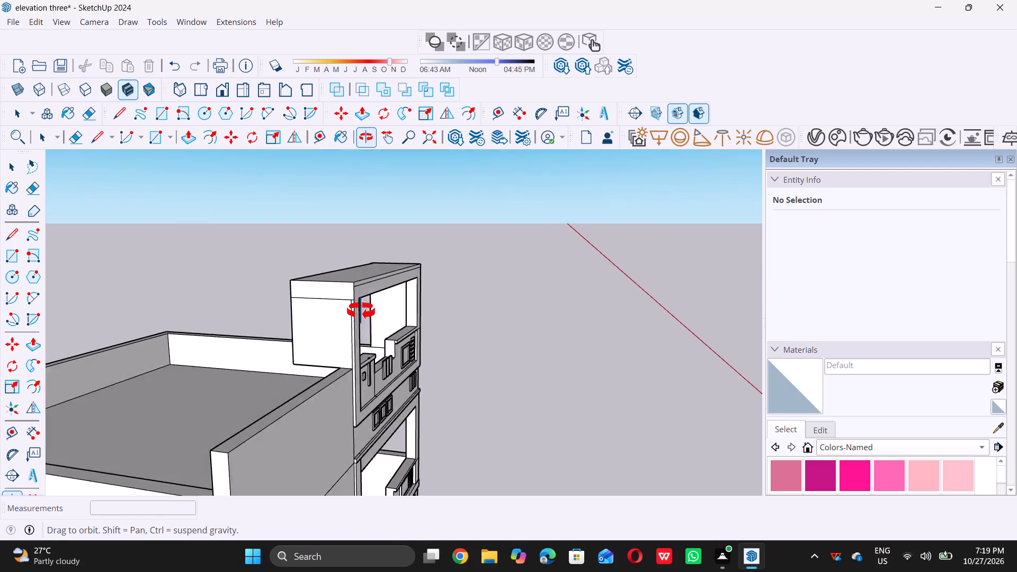
{"action": "middle_click_drag", "start_coordinate": [361, 311], "coordinate": [408, 310]}
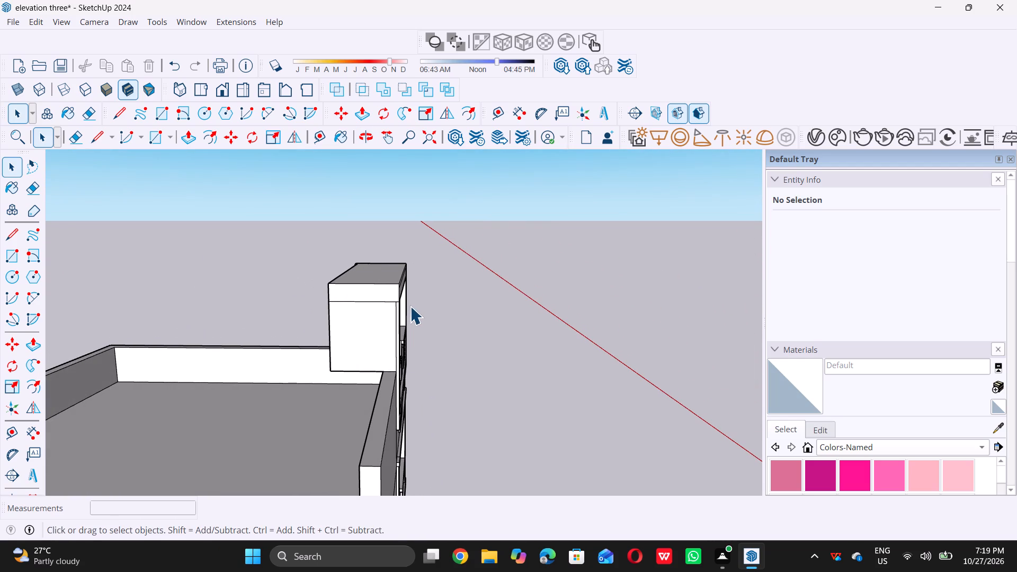
{"action": "key", "text": "t"}
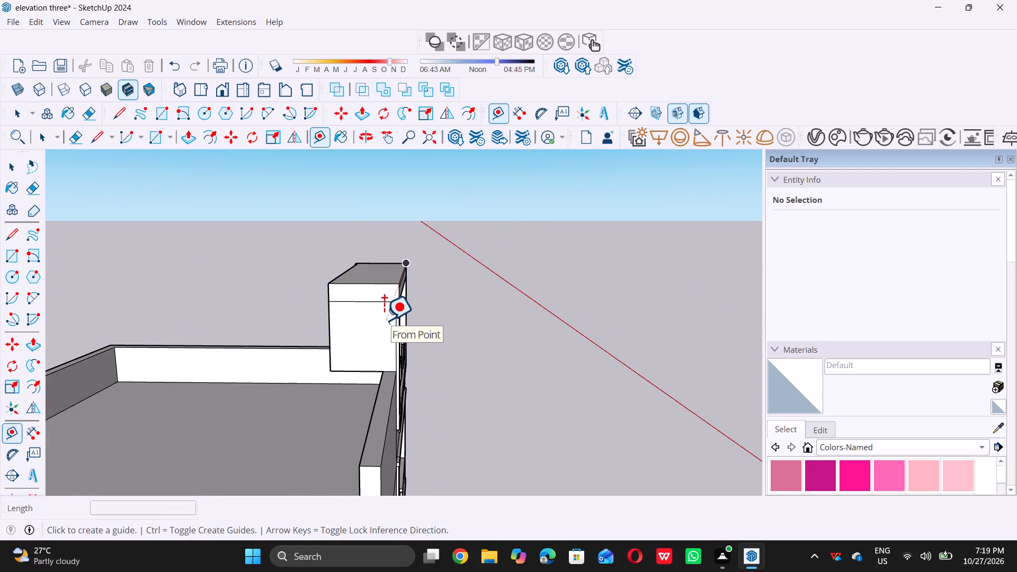
{"action": "scroll", "coordinate": [381, 329], "scroll_direction": "up", "scroll_amount": 9}
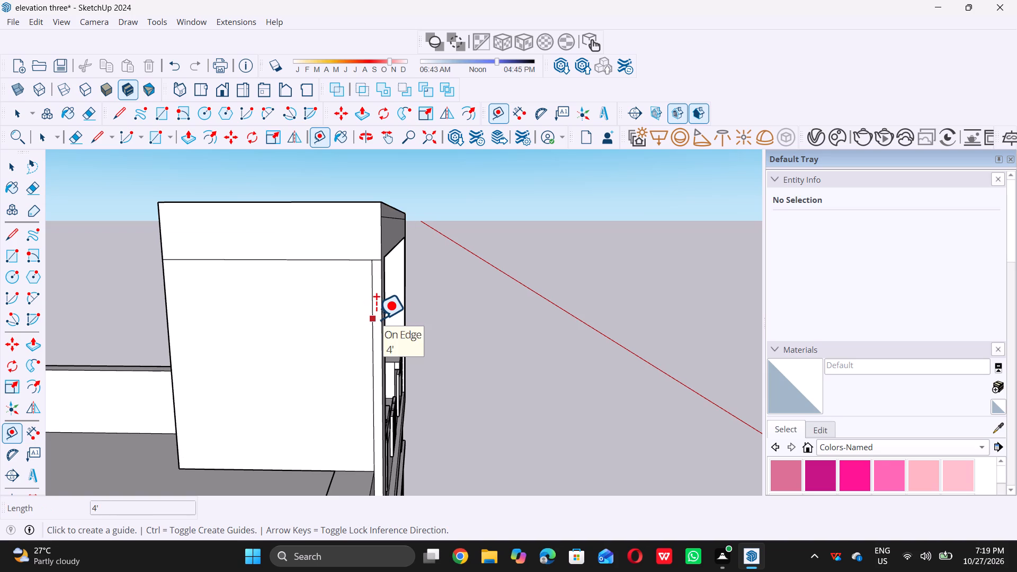
{"action": "triple_click", "coordinate": [379, 314]}
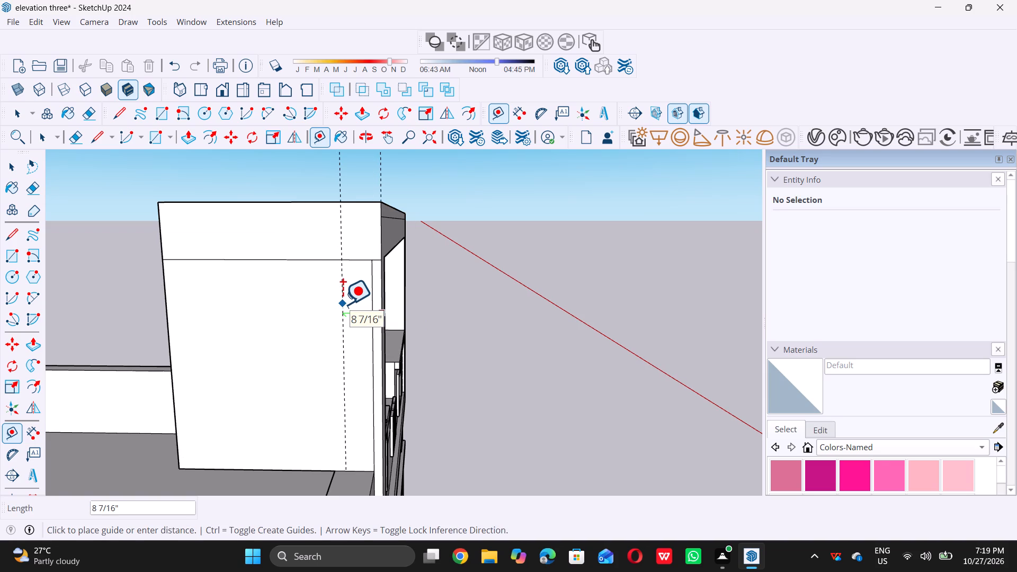
{"action": "key", "text": "9"}
{"action": "key", "text": "shift+quotedbl"}
{"action": "key", "text": "Return"}
{"action": "key", "text": "space"}
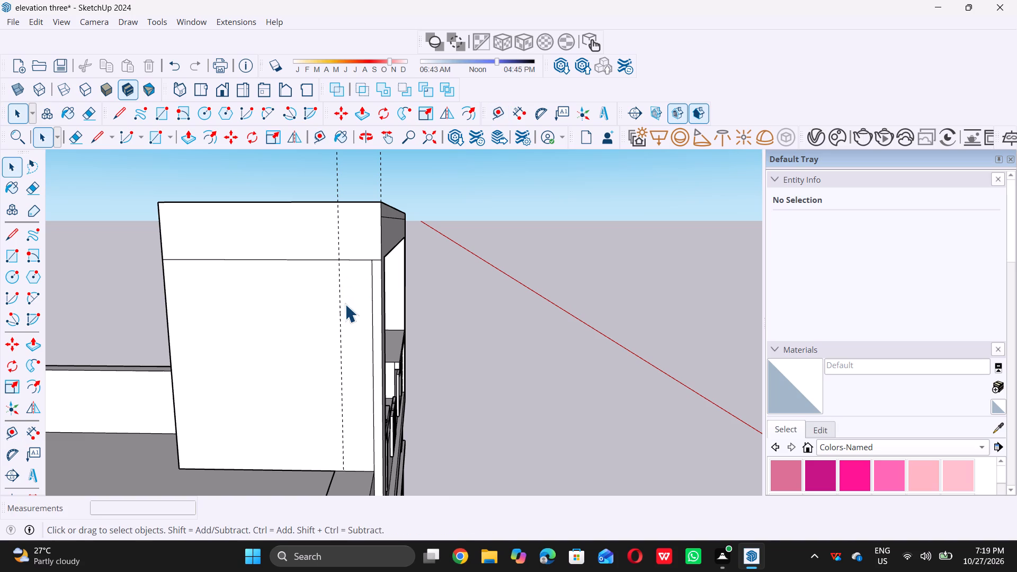
Draw a 7" by 5' rectangle on the frame's side face, from the guide at the top edge down to the post's base.
{"action": "key", "text": "r"}
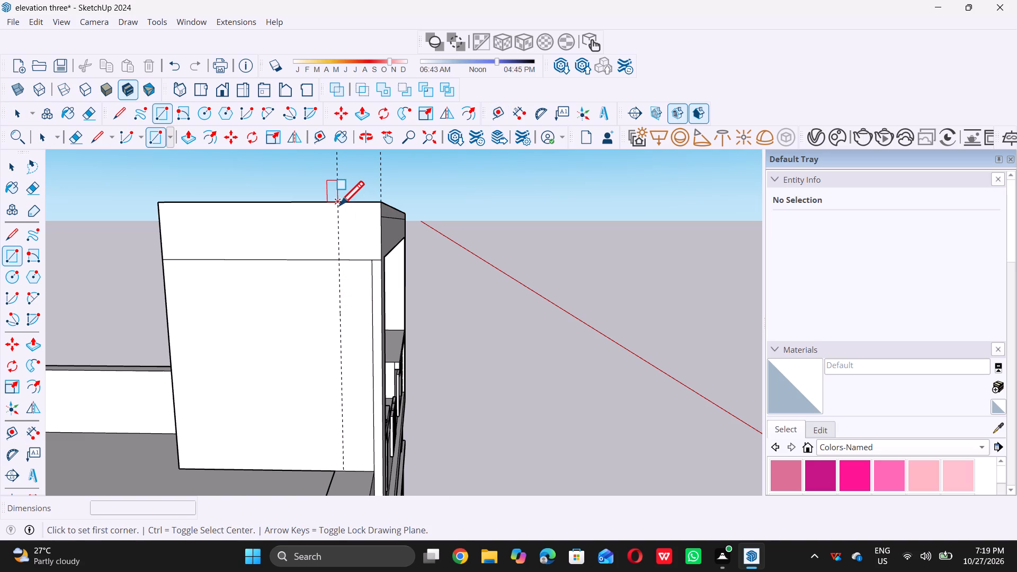
{"action": "left_click", "coordinate": [338, 202]}
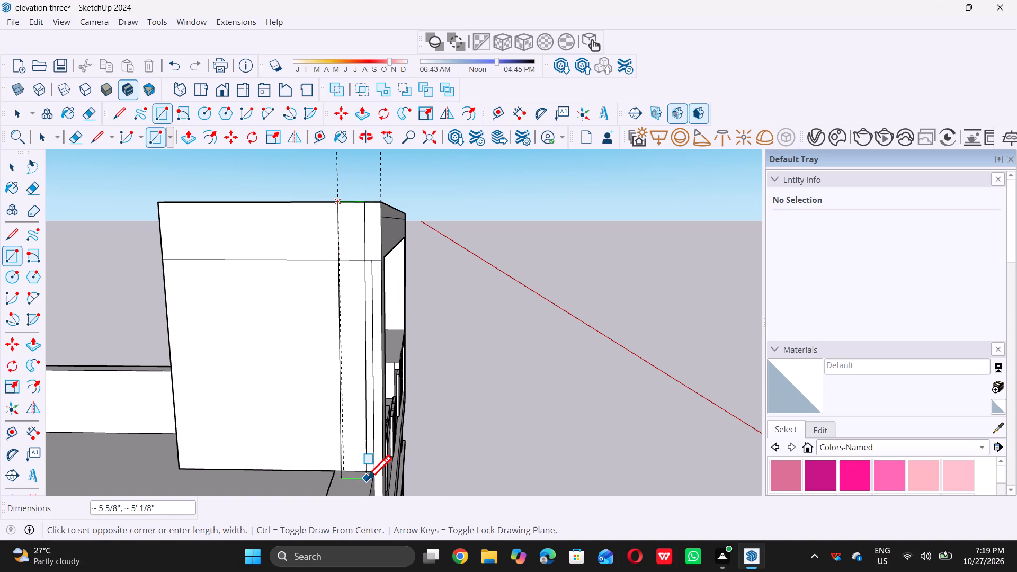
{"action": "left_click", "coordinate": [374, 474]}
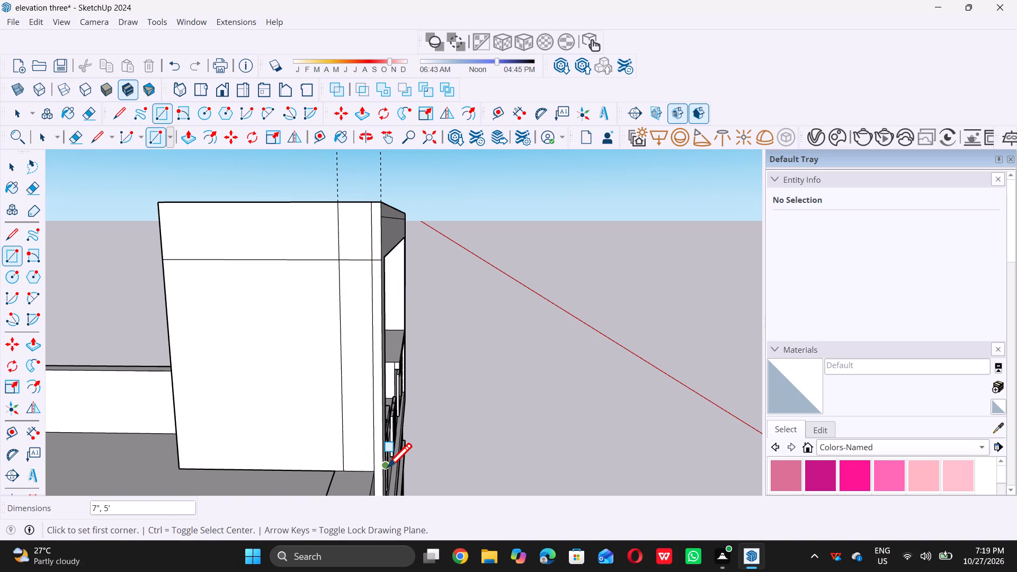
{"action": "key", "text": "space"}
Delete all guide lines from the model again.
{"action": "scroll", "coordinate": [356, 470], "scroll_direction": "down", "scroll_amount": 4}
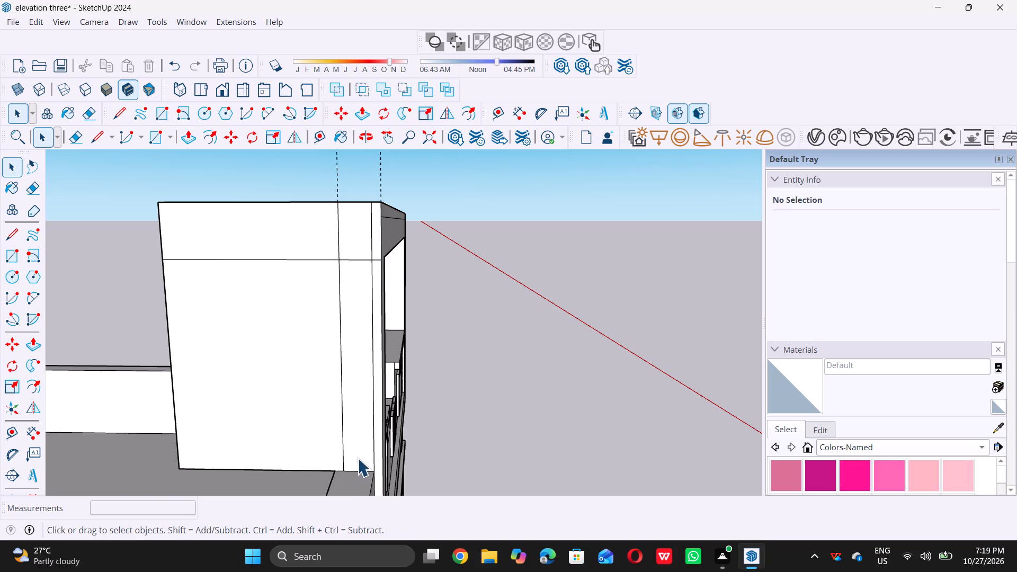
{"action": "scroll", "coordinate": [358, 458], "scroll_direction": "down", "scroll_amount": 2}
{"action": "scroll", "coordinate": [358, 369], "scroll_direction": "down", "scroll_amount": 4}
{"action": "scroll", "coordinate": [350, 307], "scroll_direction": "down", "scroll_amount": 6}
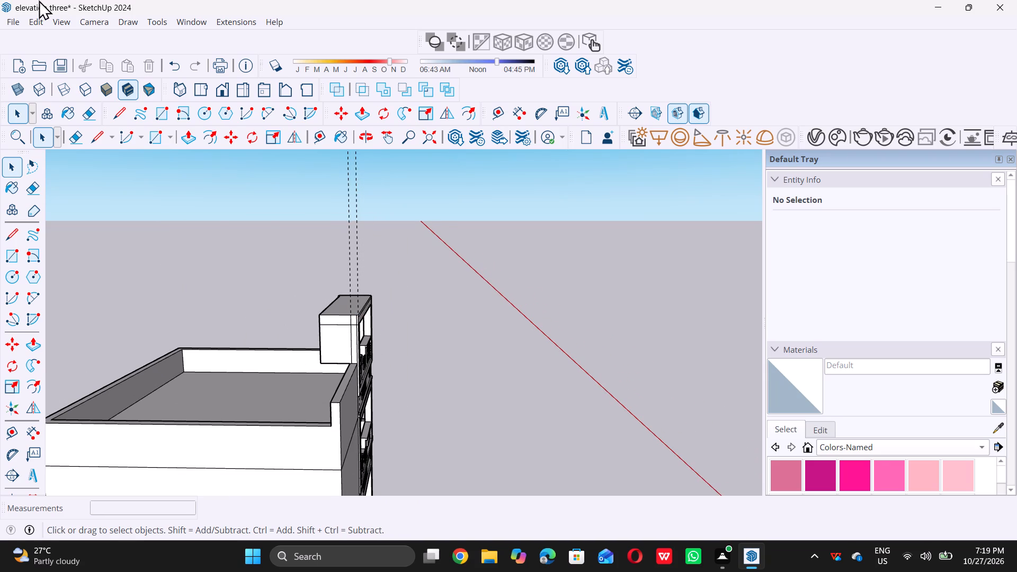
{"action": "left_click", "coordinate": [35, 21]}
{"action": "left_click", "coordinate": [70, 156]}
Erase the inner vertical line and the short horizontal segments crossing the front strip on the raised frame's outer side face.
{"action": "scroll", "coordinate": [134, 167], "scroll_direction": "down", "scroll_amount": 4}
{"action": "middle_click_drag", "start_coordinate": [355, 325], "coordinate": [236, 322]}
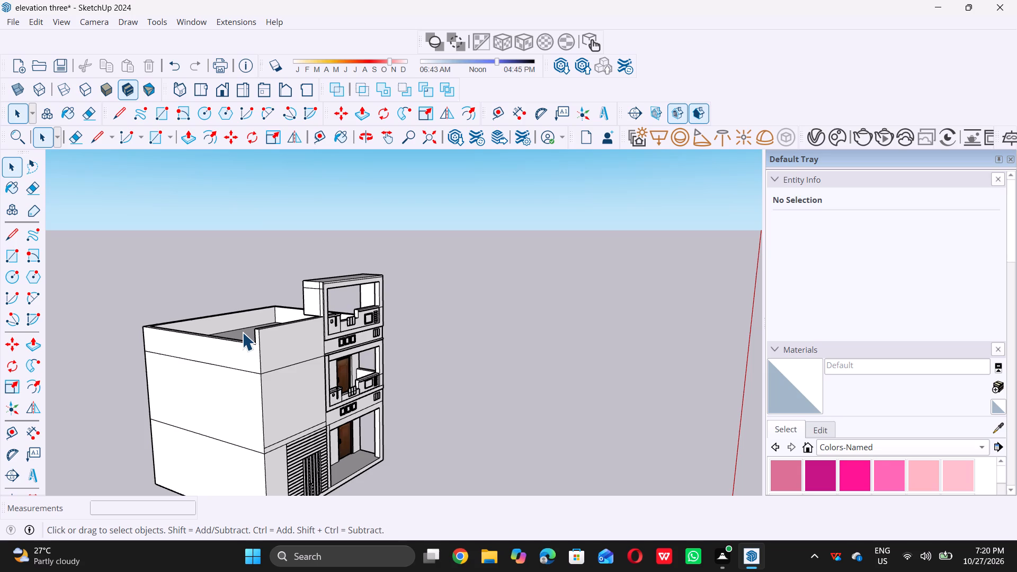
{"action": "middle_click_drag", "start_coordinate": [238, 329], "coordinate": [255, 323]}
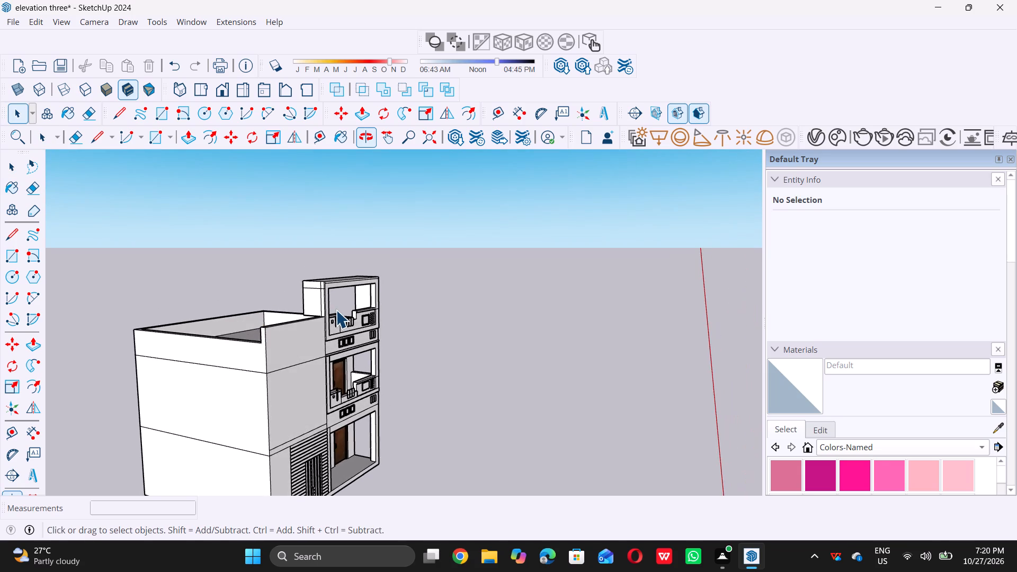
{"action": "scroll", "coordinate": [336, 309], "scroll_direction": "up", "scroll_amount": 4}
{"action": "middle_click_drag", "start_coordinate": [242, 307], "coordinate": [285, 315]}
{"action": "scroll", "coordinate": [331, 297], "scroll_direction": "up", "scroll_amount": 5}
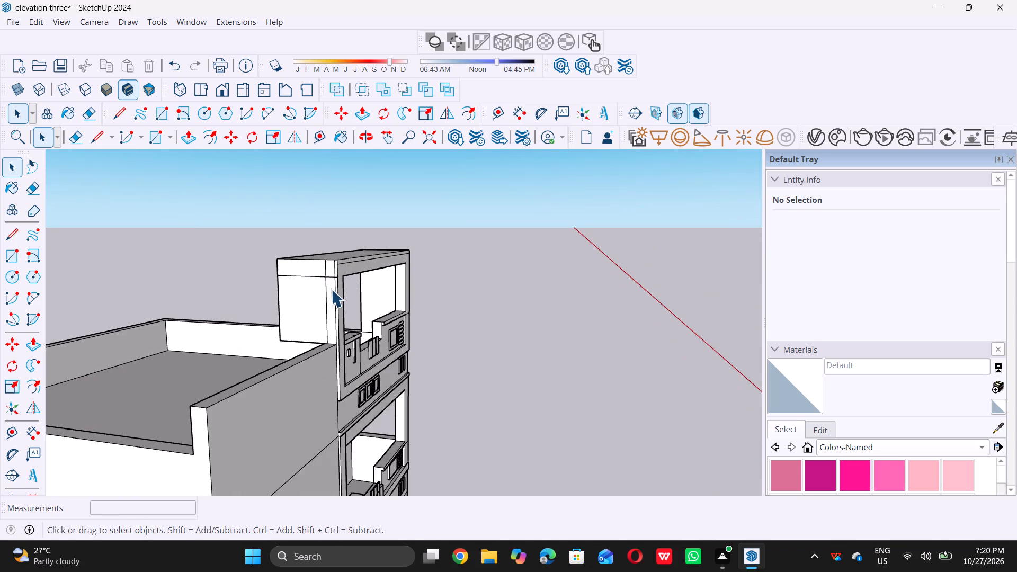
{"action": "scroll", "coordinate": [331, 289], "scroll_direction": "up", "scroll_amount": 14}
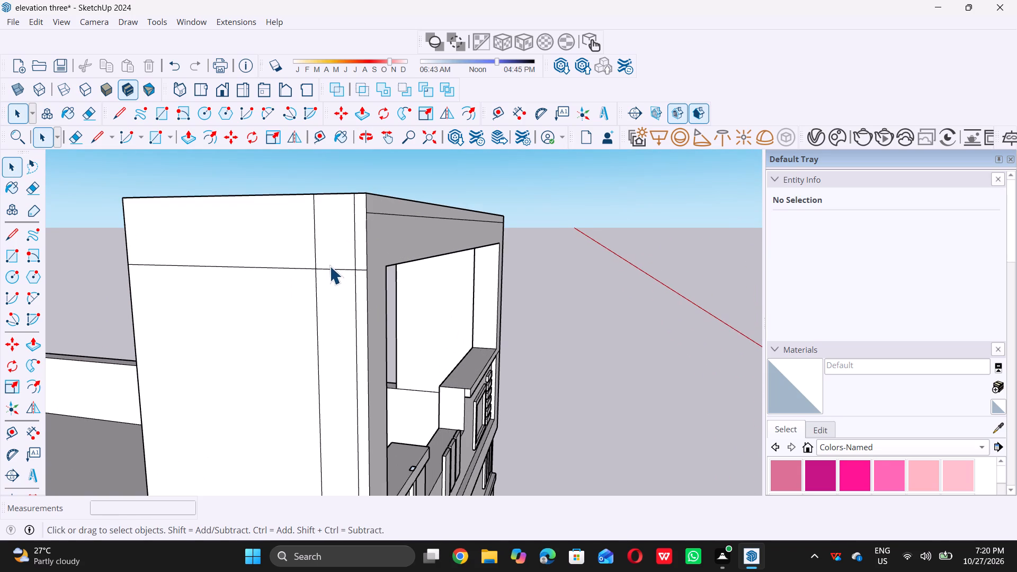
{"action": "key", "text": "e"}
{"action": "scroll", "coordinate": [330, 269], "scroll_direction": "up", "scroll_amount": 1}
{"action": "left_click", "coordinate": [331, 270]}
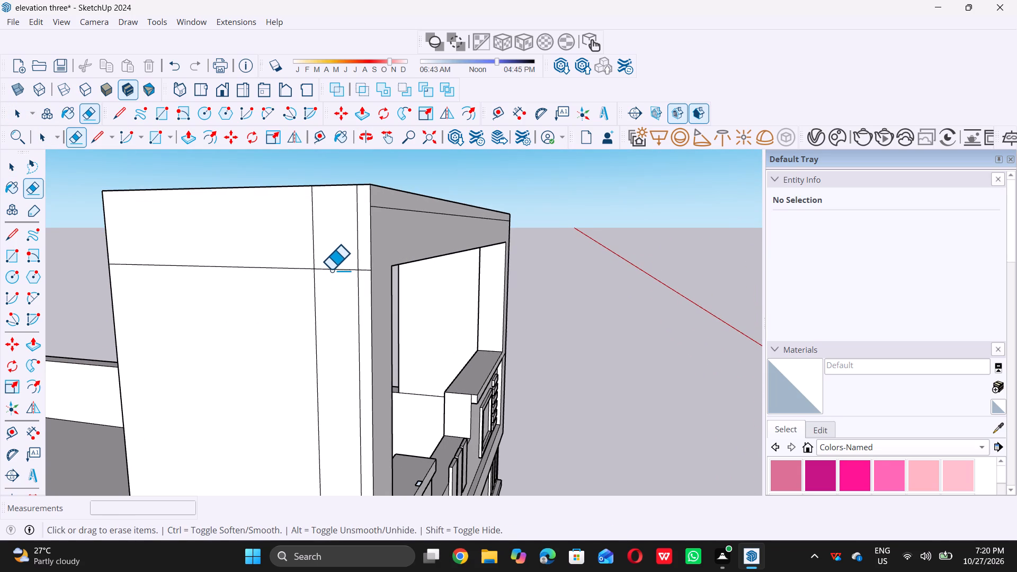
{"action": "left_click", "coordinate": [355, 255]}
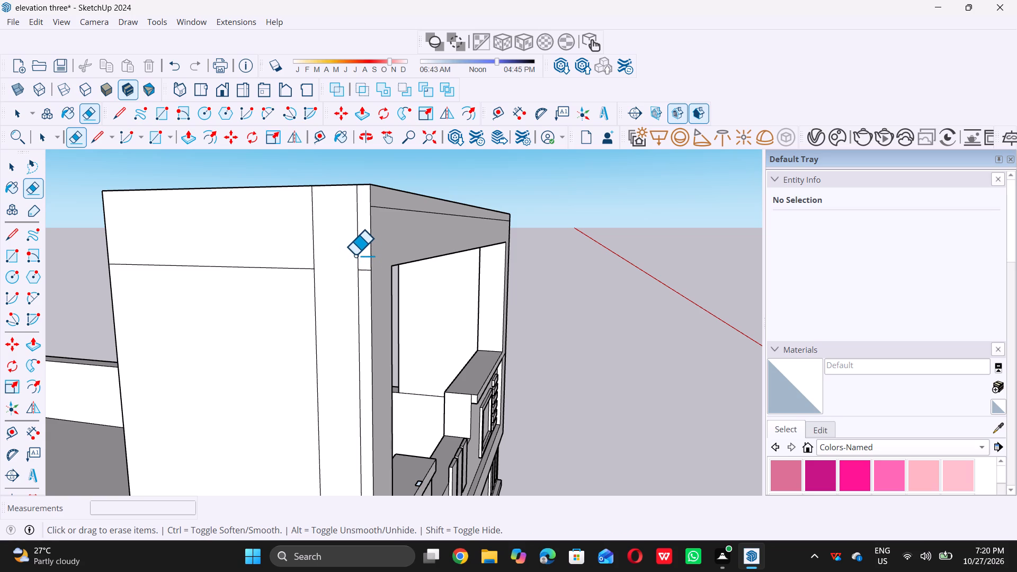
{"action": "triple_click", "coordinate": [356, 253]}
{"action": "left_click", "coordinate": [356, 253]}
{"action": "triple_click", "coordinate": [358, 252]}
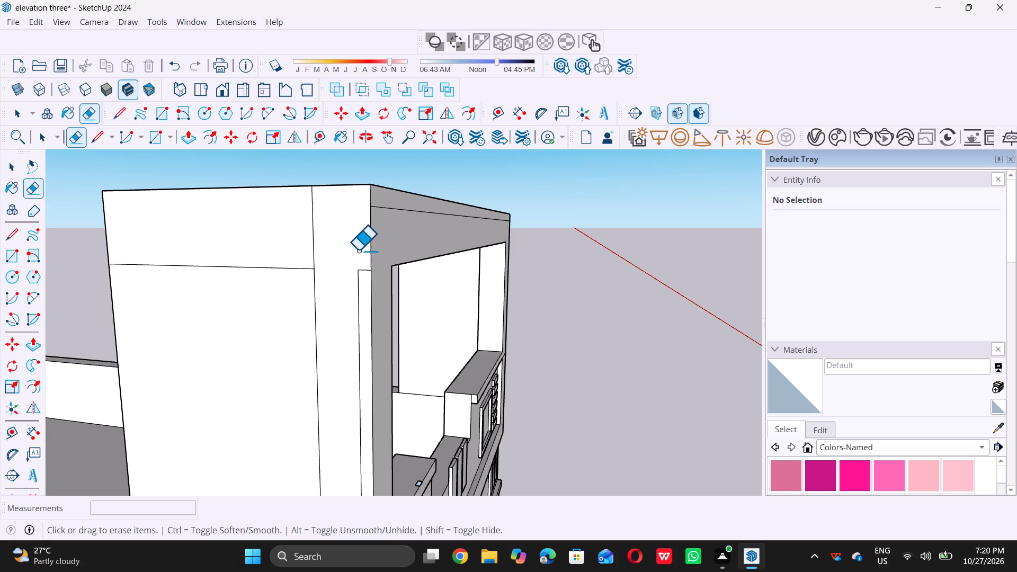
{"action": "left_click", "coordinate": [361, 269]}
{"action": "left_click", "coordinate": [365, 266]}
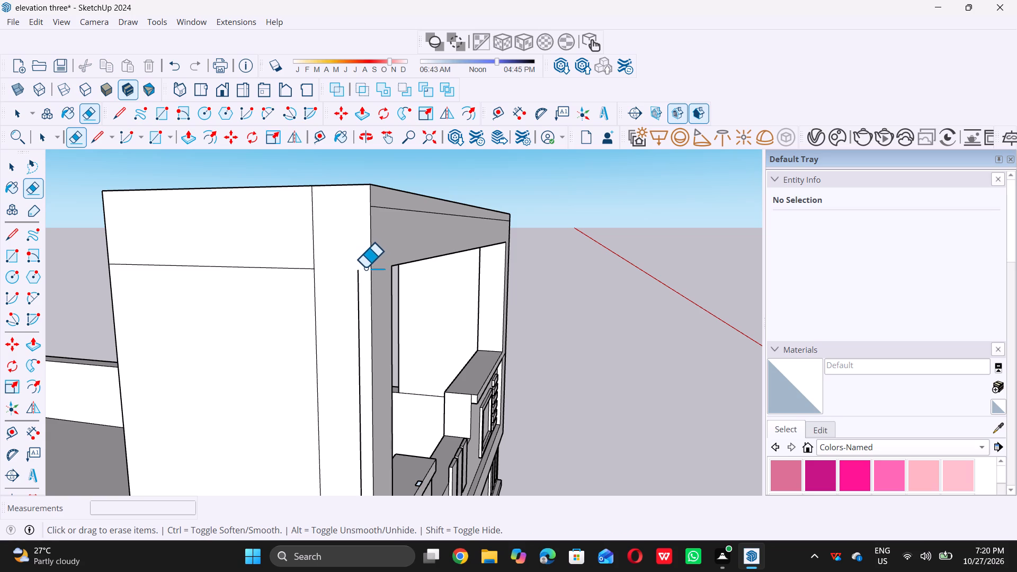
{"action": "left_click", "coordinate": [357, 273]}
{"action": "scroll", "coordinate": [349, 280], "scroll_direction": "down", "scroll_amount": 4}
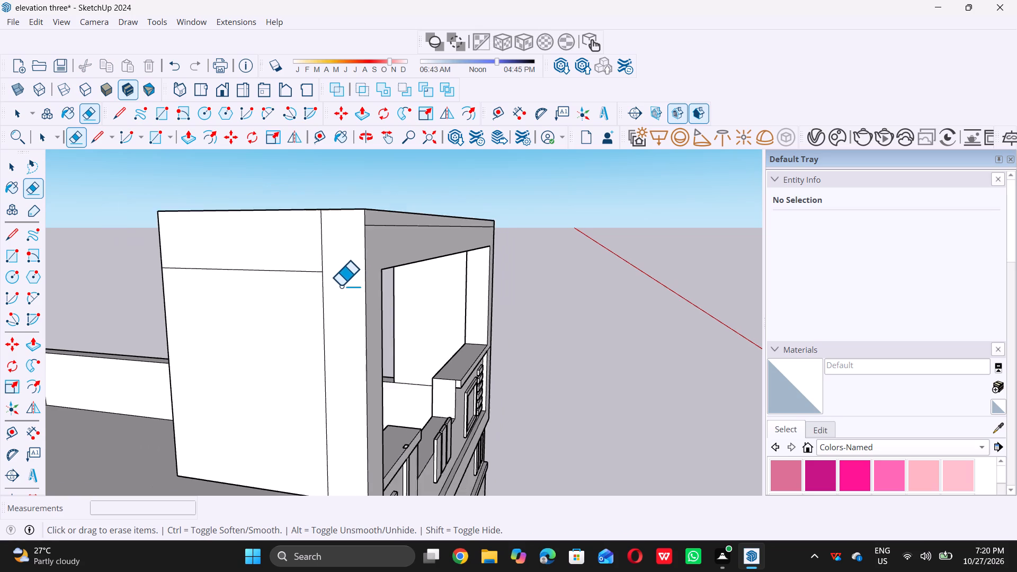
{"action": "scroll", "coordinate": [341, 285], "scroll_direction": "down", "scroll_amount": 4}
{"action": "key", "text": "space"}
Check how far the front strip's face extends along the raised frame's side.
{"action": "scroll", "coordinate": [336, 303], "scroll_direction": "up", "scroll_amount": 4}
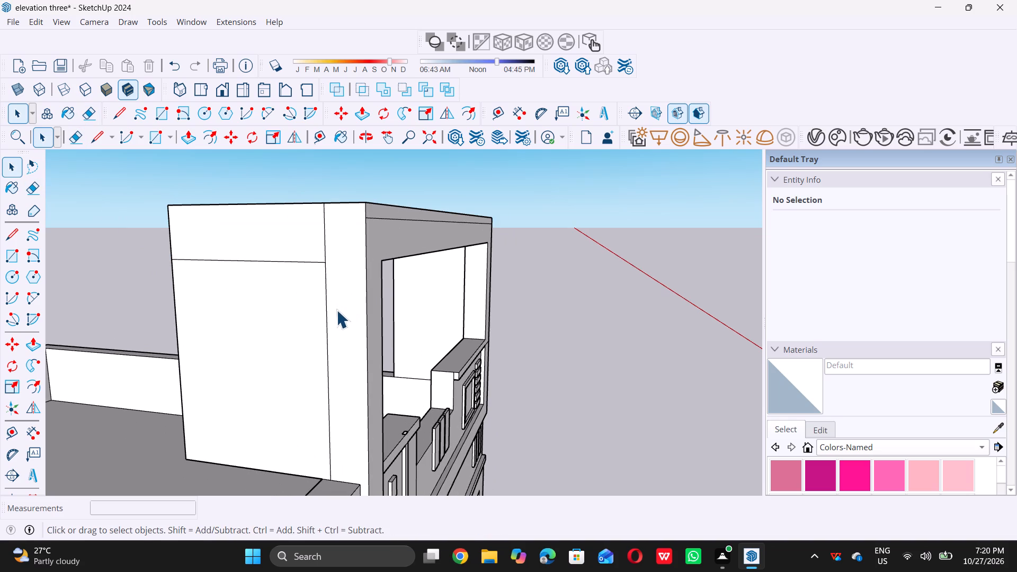
{"action": "double_click", "coordinate": [336, 310]}
{"action": "scroll", "coordinate": [337, 310], "scroll_direction": "down", "scroll_amount": 5}
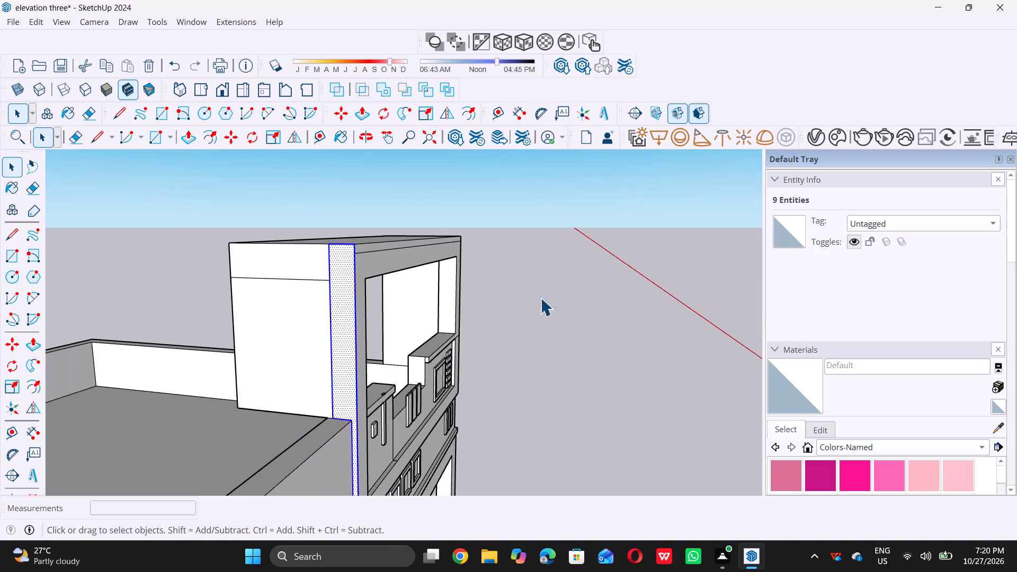
{"action": "triple_click", "coordinate": [564, 291]}
{"action": "scroll", "coordinate": [353, 355], "scroll_direction": "up", "scroll_amount": 4}
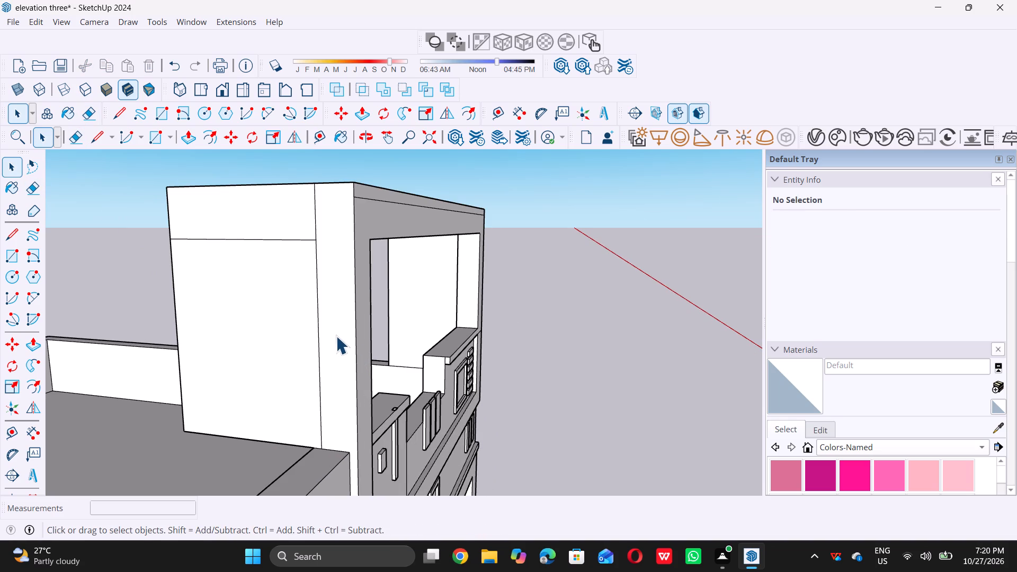
{"action": "double_click", "coordinate": [338, 332]}
{"action": "scroll", "coordinate": [529, 306], "scroll_direction": "down", "scroll_amount": 5}
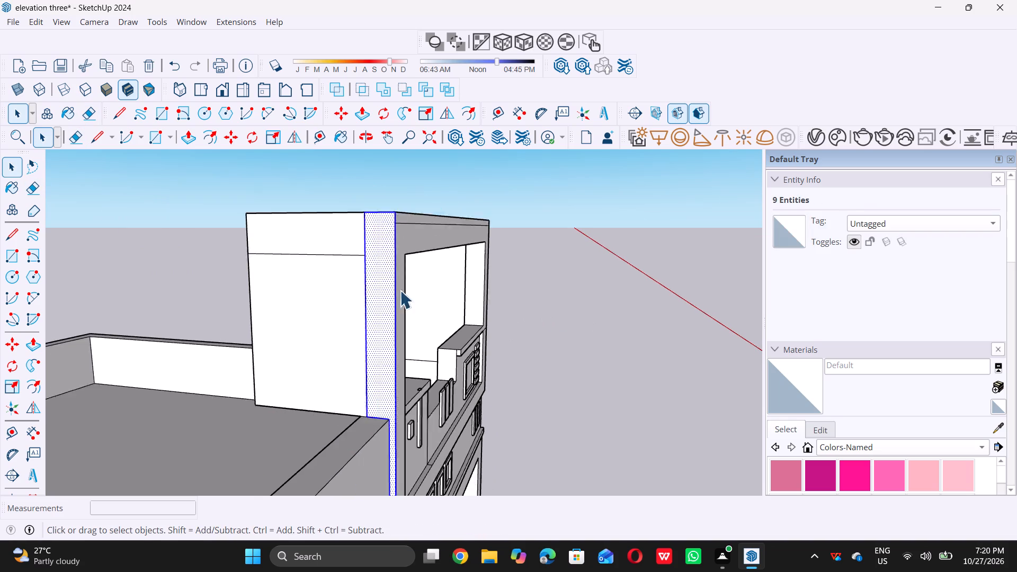
{"action": "scroll", "coordinate": [376, 280], "scroll_direction": "down", "scroll_amount": 1}
{"action": "triple_click", "coordinate": [658, 248]}
{"action": "left_click", "coordinate": [658, 247]}
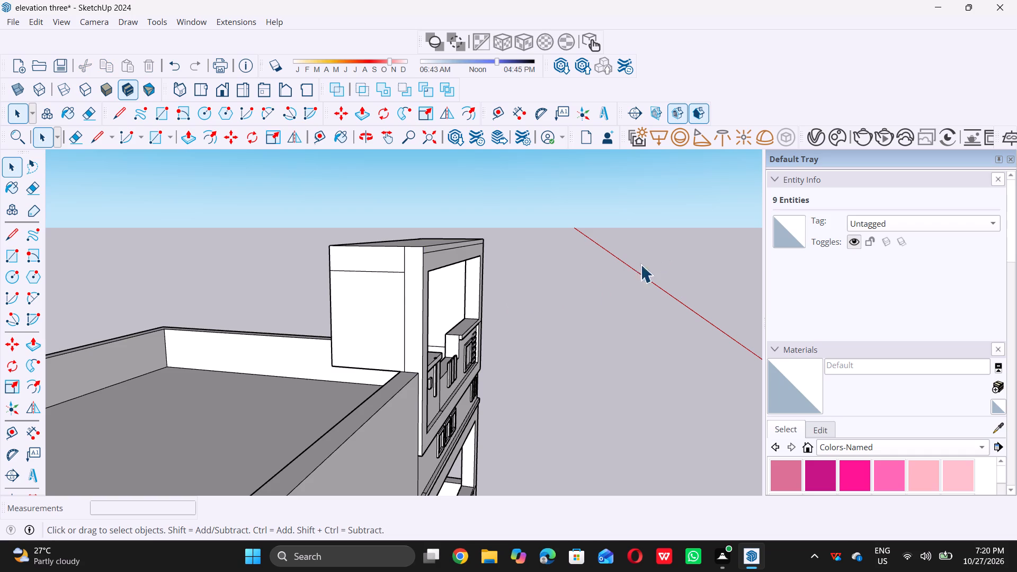
Draw a short line across the side strip from the parapet's top outer corner to the frame's front edge.
{"action": "scroll", "coordinate": [473, 363], "scroll_direction": "up", "scroll_amount": 4}
{"action": "scroll", "coordinate": [351, 402], "scroll_direction": "up", "scroll_amount": 3}
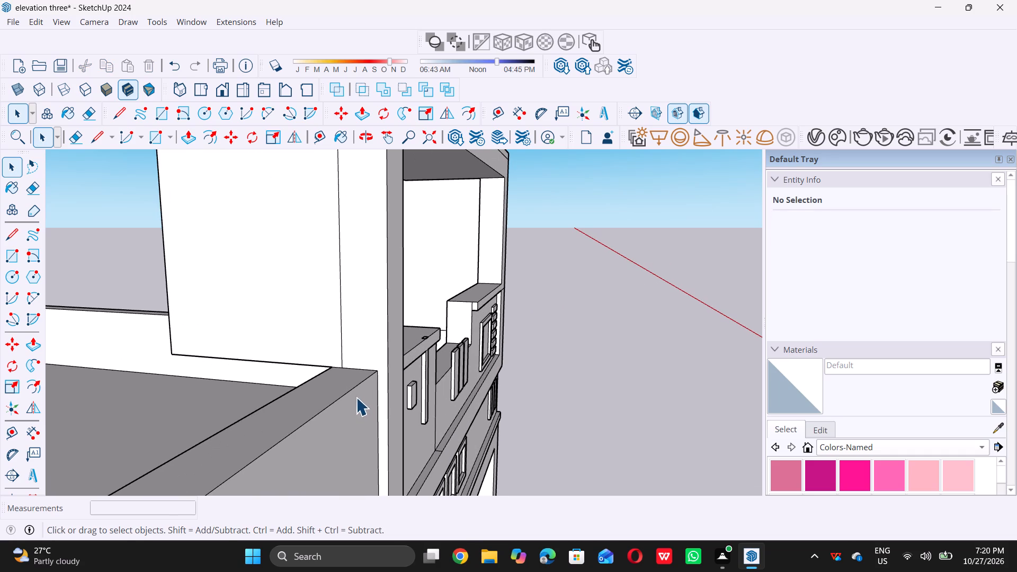
{"action": "key", "text": "l"}
{"action": "scroll", "coordinate": [370, 386], "scroll_direction": "up", "scroll_amount": 7}
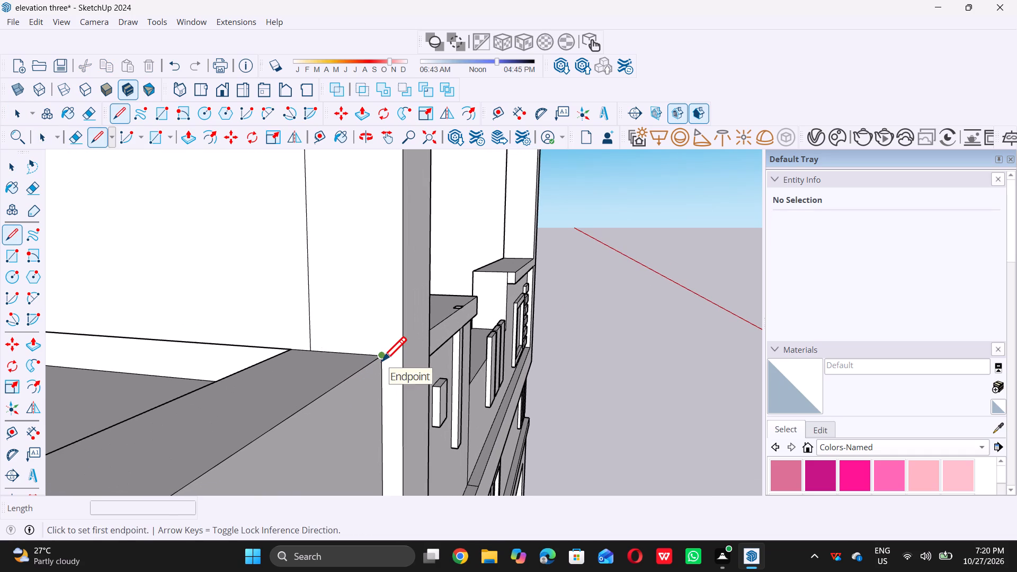
{"action": "left_click", "coordinate": [381, 361]}
{"action": "left_click", "coordinate": [403, 358]}
{"action": "key", "text": "space"}
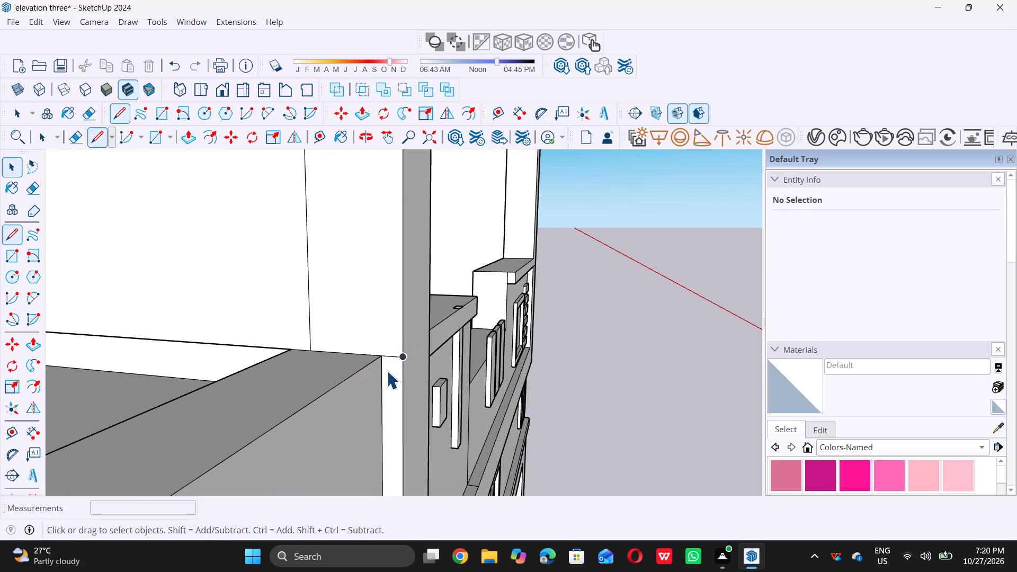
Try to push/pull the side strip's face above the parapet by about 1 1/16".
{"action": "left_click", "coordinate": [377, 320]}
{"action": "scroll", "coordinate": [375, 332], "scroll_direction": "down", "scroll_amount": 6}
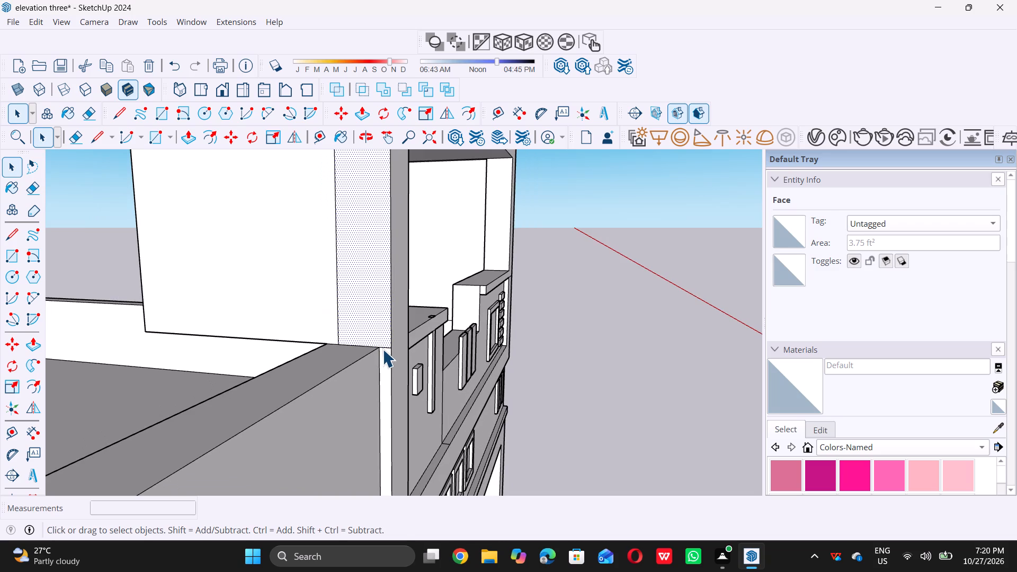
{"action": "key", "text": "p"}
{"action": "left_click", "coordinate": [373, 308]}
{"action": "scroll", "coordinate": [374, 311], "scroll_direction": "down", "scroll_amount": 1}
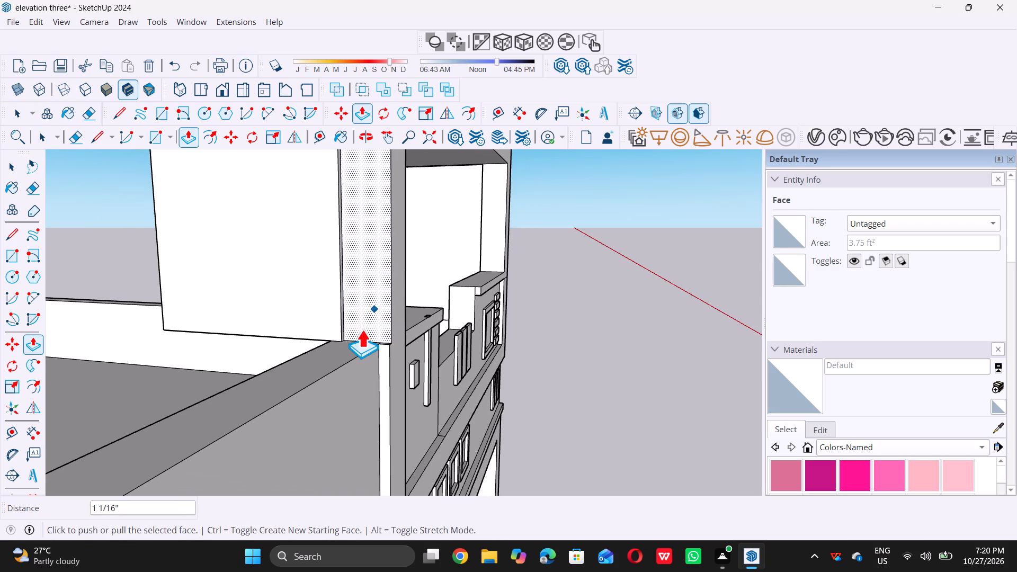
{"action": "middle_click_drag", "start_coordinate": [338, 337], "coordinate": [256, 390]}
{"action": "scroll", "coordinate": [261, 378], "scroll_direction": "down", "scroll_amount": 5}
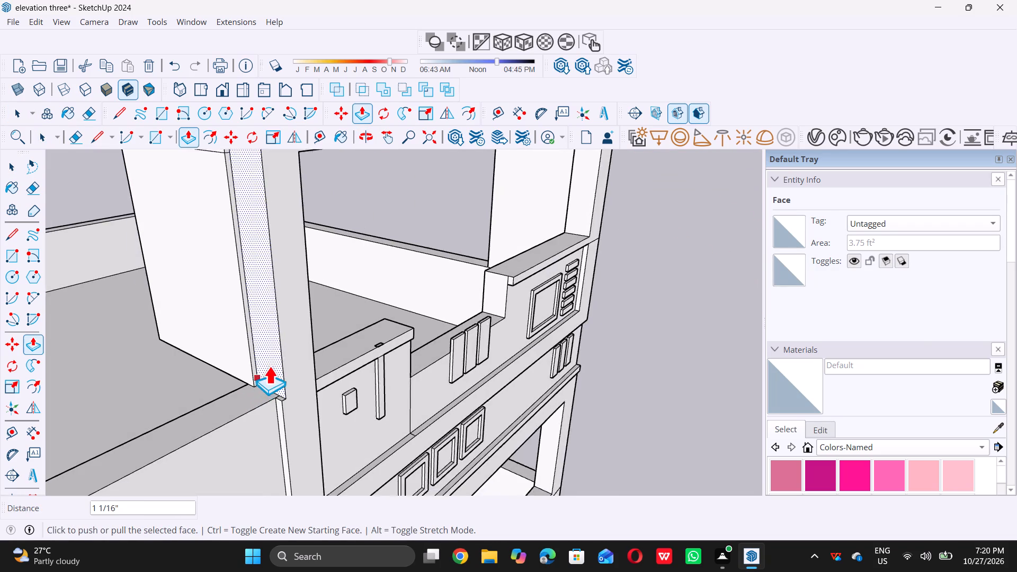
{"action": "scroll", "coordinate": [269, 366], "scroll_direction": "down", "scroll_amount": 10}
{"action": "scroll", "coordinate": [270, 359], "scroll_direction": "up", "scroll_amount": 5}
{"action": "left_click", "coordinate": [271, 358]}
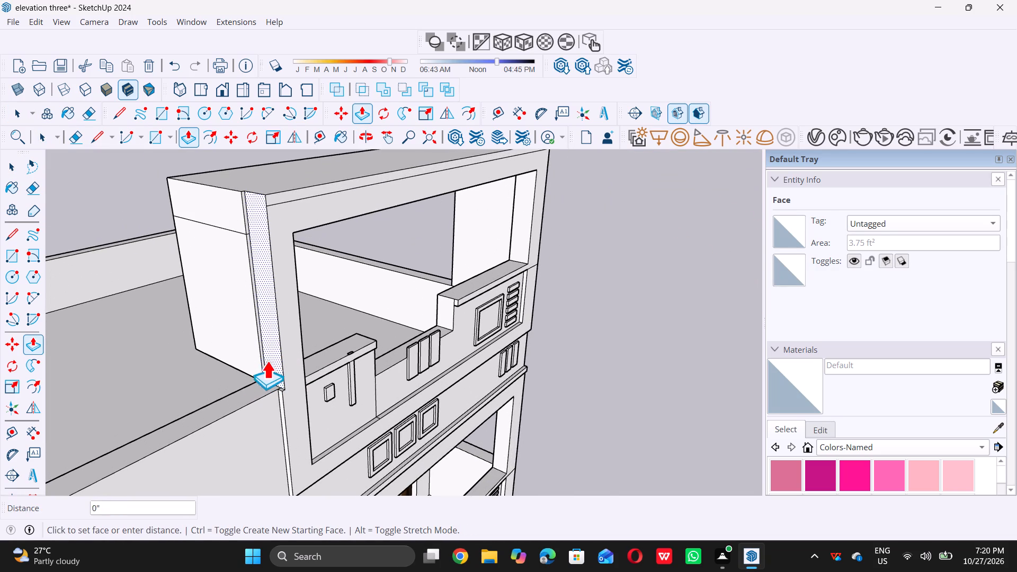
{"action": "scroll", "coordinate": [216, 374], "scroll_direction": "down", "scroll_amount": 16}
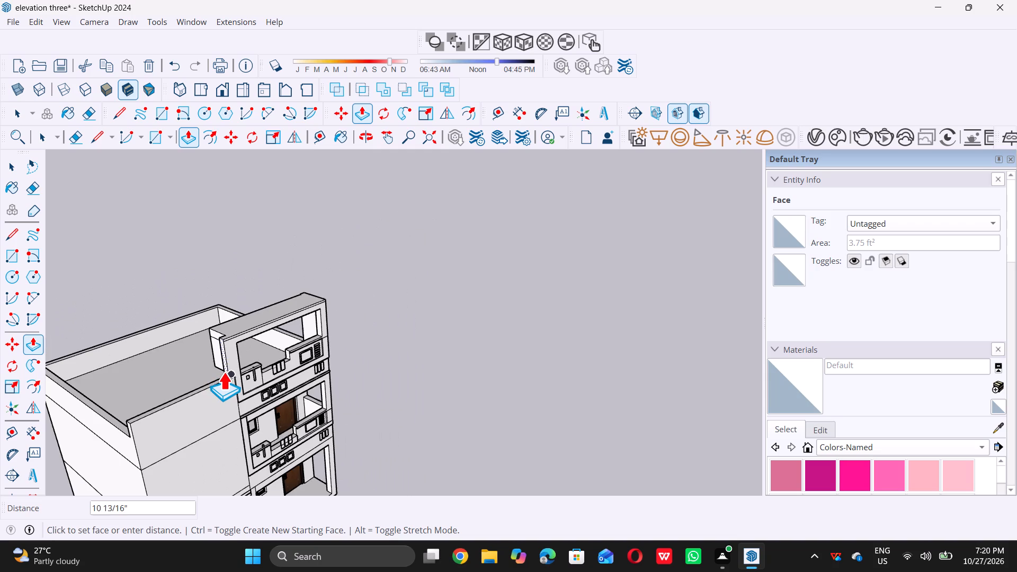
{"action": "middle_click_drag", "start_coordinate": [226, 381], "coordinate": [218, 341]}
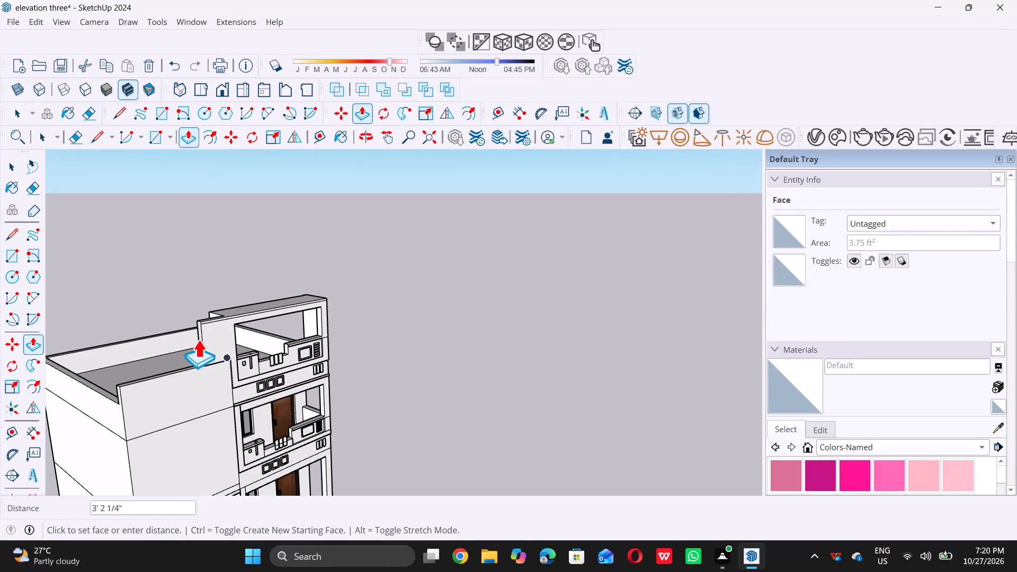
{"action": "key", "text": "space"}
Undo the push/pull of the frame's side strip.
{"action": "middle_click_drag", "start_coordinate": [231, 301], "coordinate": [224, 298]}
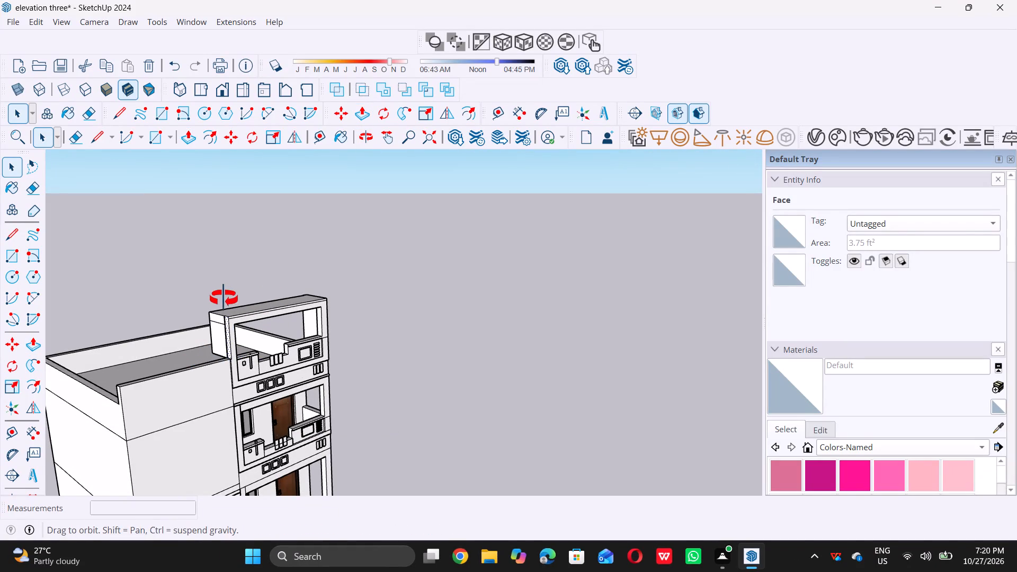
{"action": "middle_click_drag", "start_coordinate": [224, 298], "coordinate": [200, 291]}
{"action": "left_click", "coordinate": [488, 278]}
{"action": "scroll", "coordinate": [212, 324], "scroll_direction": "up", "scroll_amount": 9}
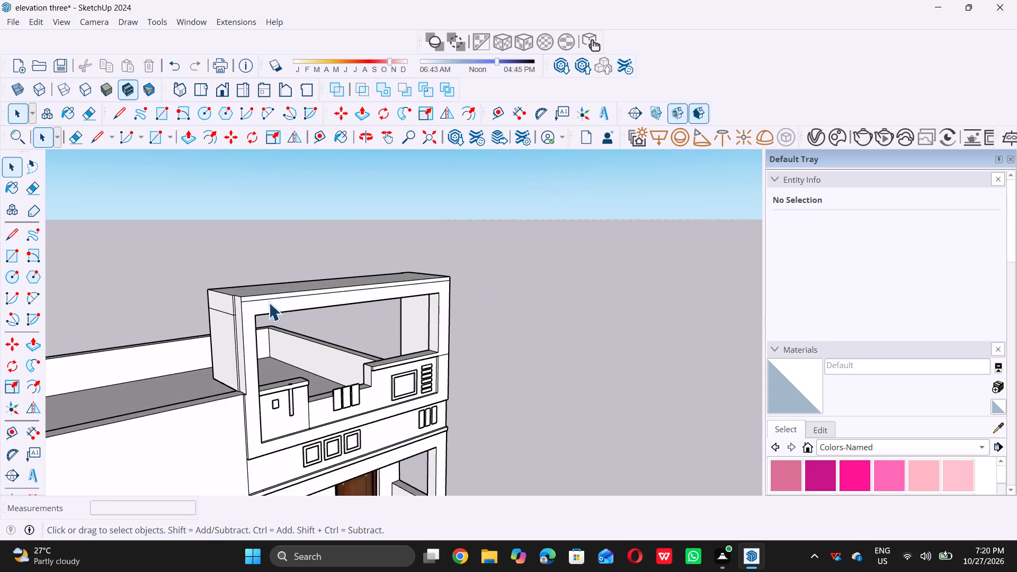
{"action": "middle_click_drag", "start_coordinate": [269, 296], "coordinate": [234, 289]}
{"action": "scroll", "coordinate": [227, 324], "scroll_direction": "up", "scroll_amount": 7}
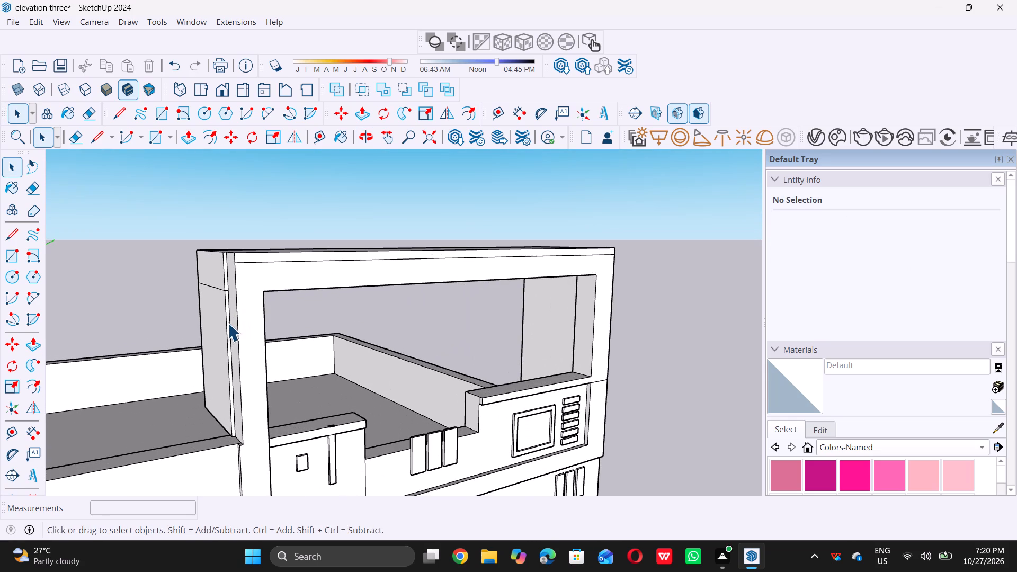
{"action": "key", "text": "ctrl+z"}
Draw a horizontal line about 9 3/8" long on the frame's front face, from the opening's upper corner to the outer edge.
{"action": "scroll", "coordinate": [249, 299], "scroll_direction": "up", "scroll_amount": 1}
{"action": "middle_click_drag", "start_coordinate": [245, 297], "coordinate": [223, 287]}
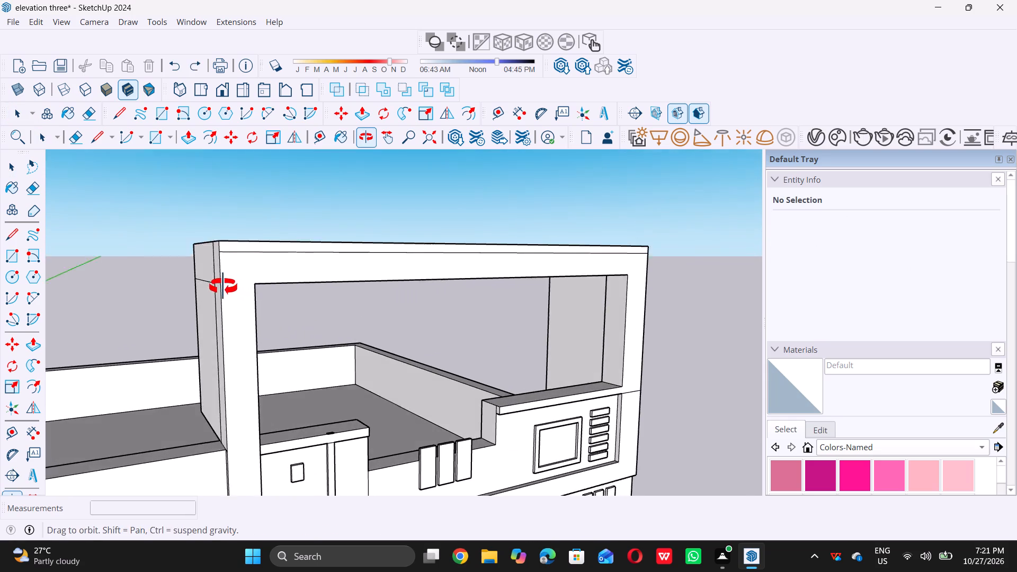
{"action": "middle_click_drag", "start_coordinate": [223, 287], "coordinate": [222, 286]}
{"action": "scroll", "coordinate": [232, 280], "scroll_direction": "up", "scroll_amount": 4}
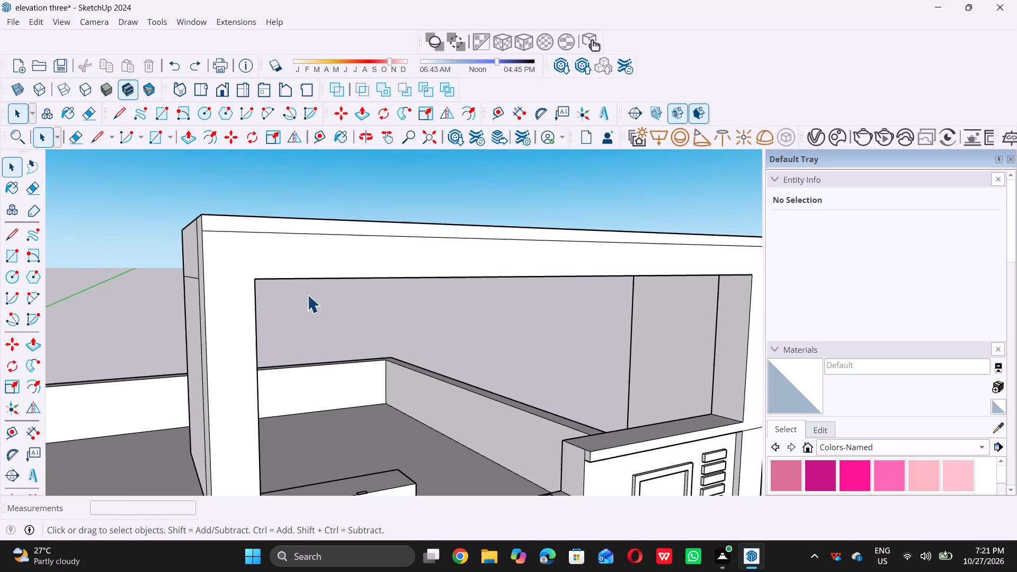
{"action": "key", "text": "l"}
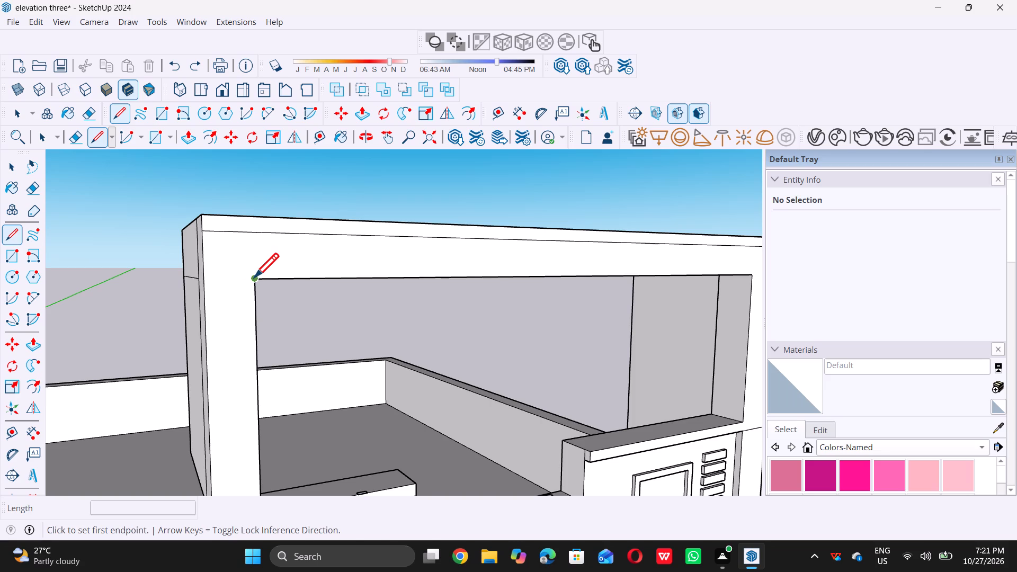
{"action": "left_click", "coordinate": [255, 277]}
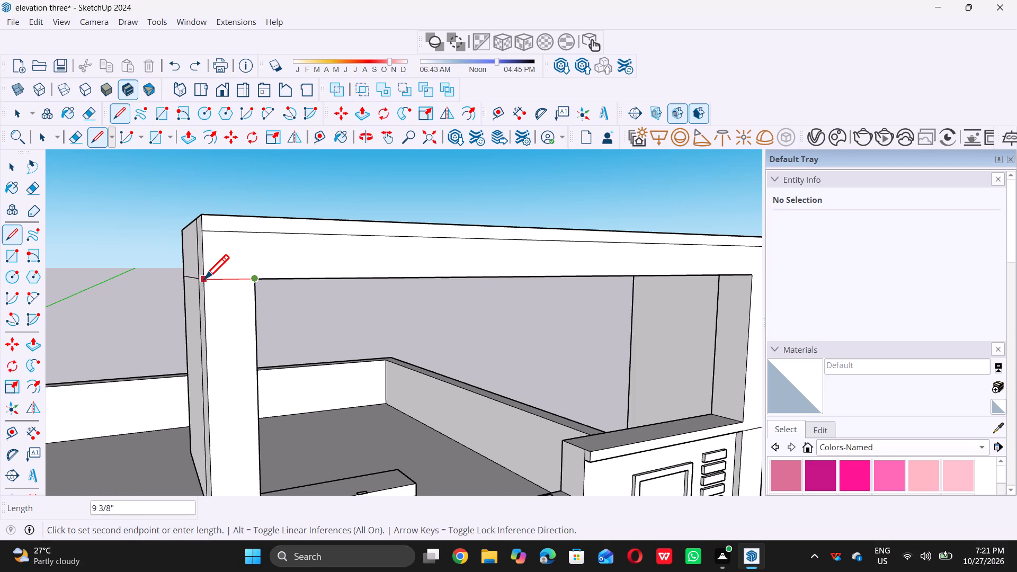
{"action": "left_click", "coordinate": [204, 279]}
{"action": "key", "text": "space"}
{"action": "scroll", "coordinate": [270, 290], "scroll_direction": "down", "scroll_amount": 5}
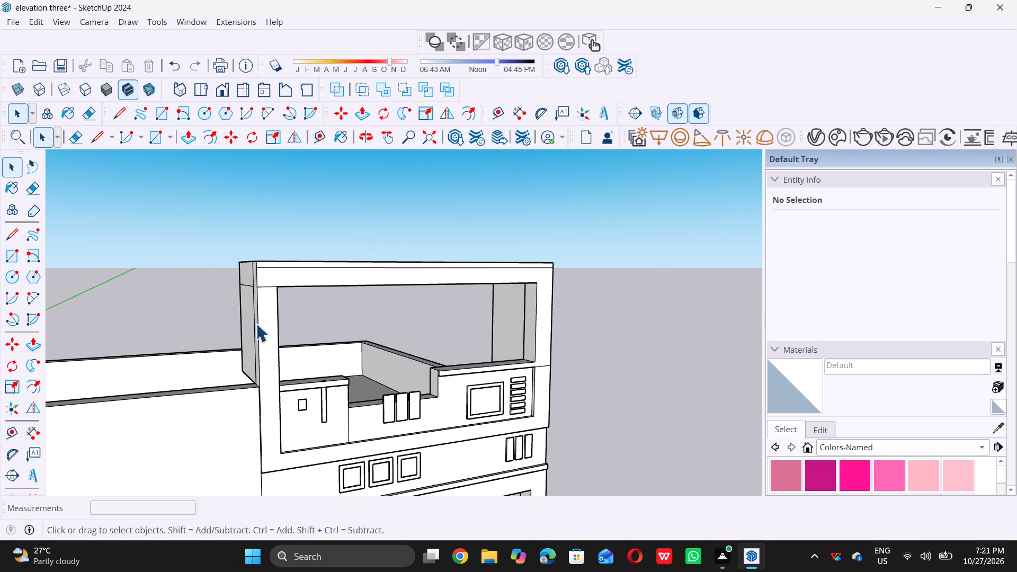
Draw a 9" line across the side strip from the front line's end to the strip's rear line, level with the beam's underside.
{"action": "middle_click_drag", "start_coordinate": [221, 312], "coordinate": [356, 319]}
{"action": "scroll", "coordinate": [344, 300], "scroll_direction": "up", "scroll_amount": 9}
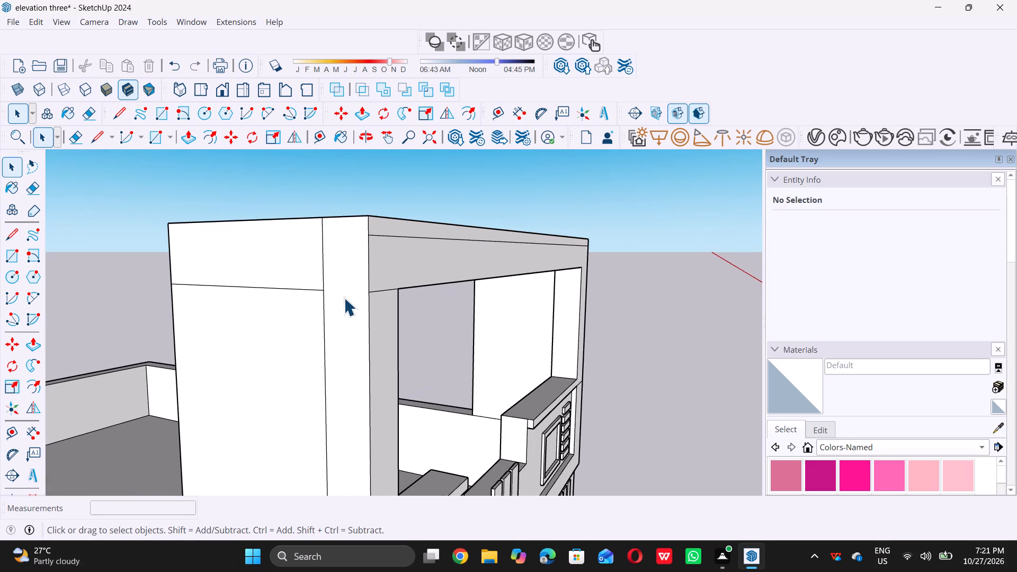
{"action": "key", "text": "l"}
{"action": "left_click", "coordinate": [369, 291]}
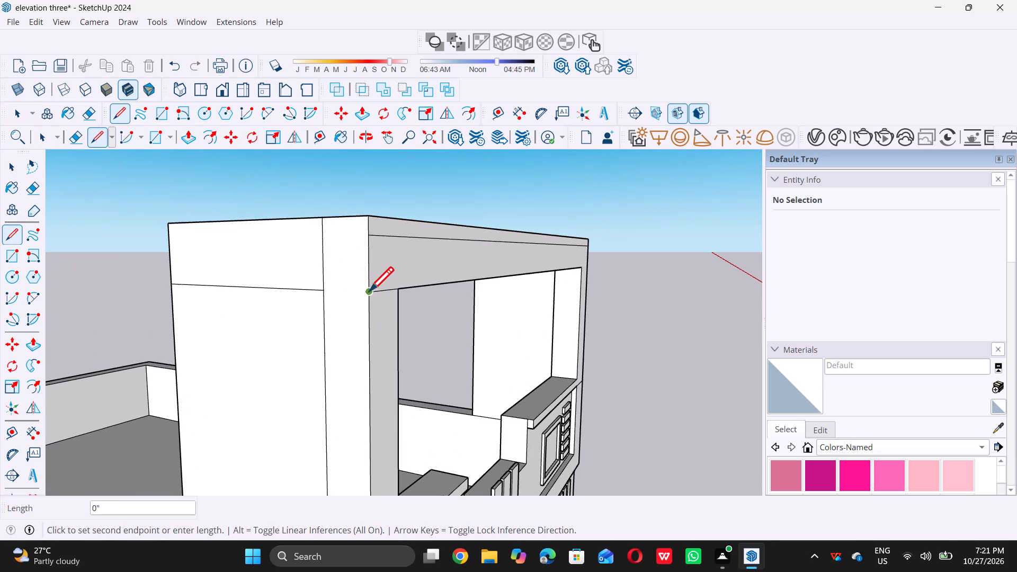
{"action": "double_click", "coordinate": [326, 290]}
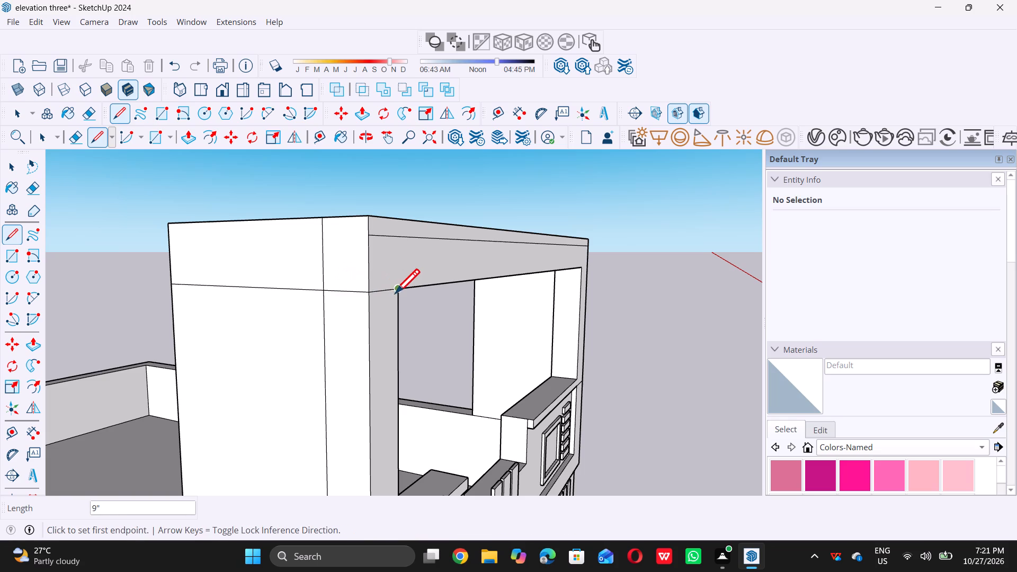
{"action": "key", "text": "space"}
Push/pull the small face at the top of the frame's side strip outward by the last-used distance, extending the beam past the post.
{"action": "left_click", "coordinate": [342, 265]}
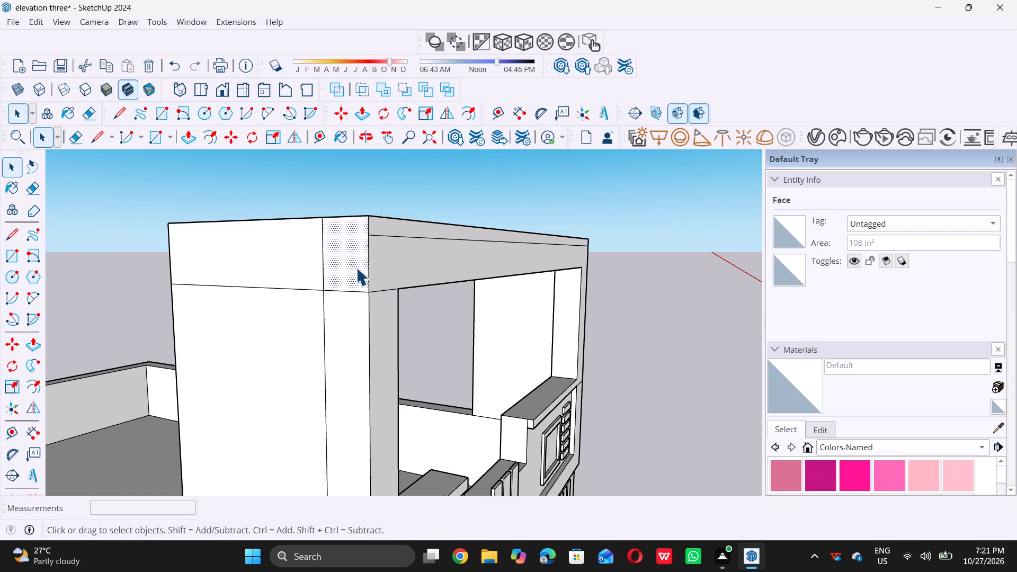
{"action": "key", "text": "p"}
{"action": "double_click", "coordinate": [359, 267]}
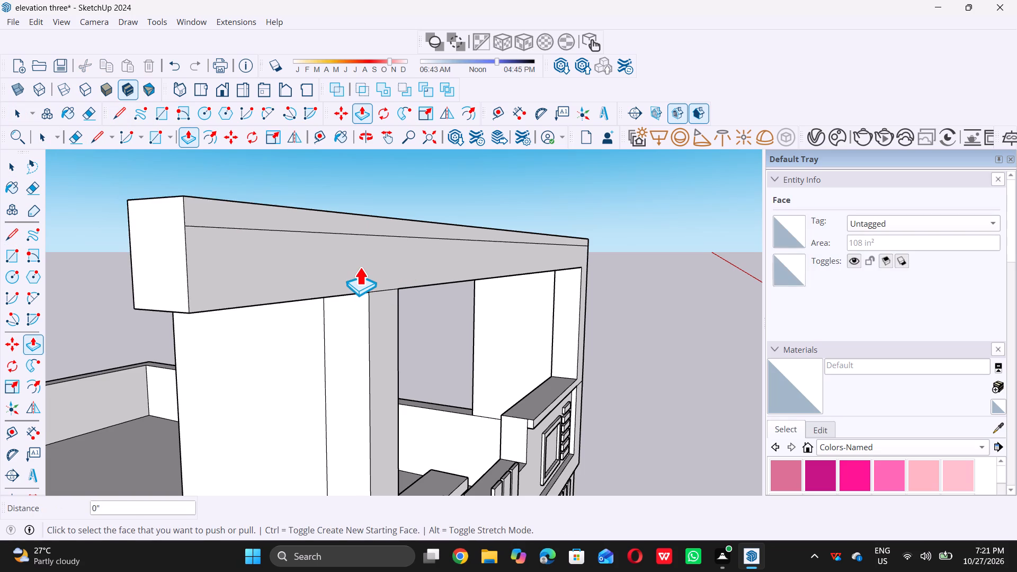
Push/pull the beam's projecting end face farther out over the side wall by about 3' 1 1/2".
{"action": "scroll", "coordinate": [360, 267], "scroll_direction": "down", "scroll_amount": 13}
{"action": "middle_click_drag", "start_coordinate": [356, 317], "coordinate": [266, 314]}
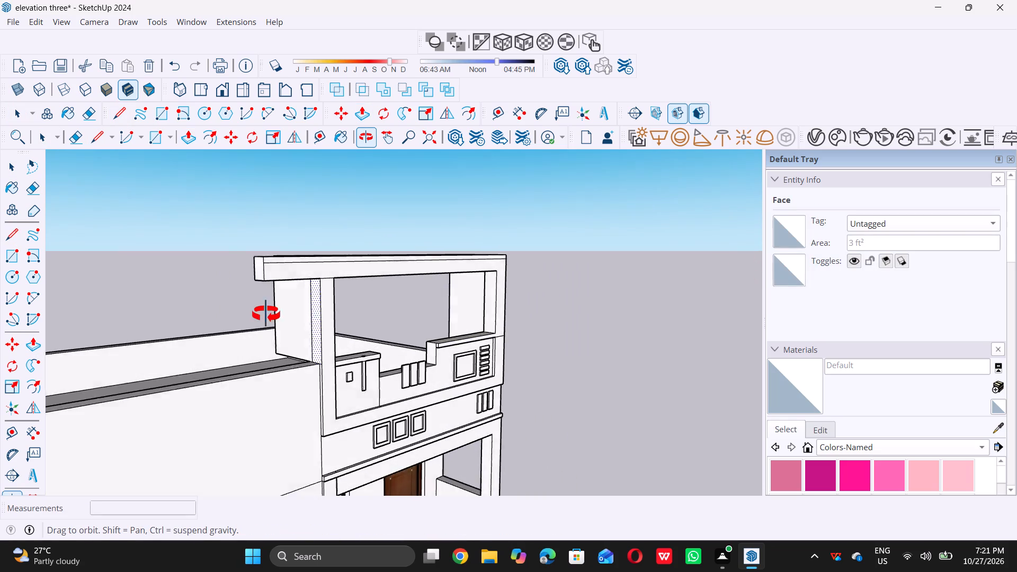
{"action": "middle_click_drag", "start_coordinate": [266, 314], "coordinate": [265, 312]}
{"action": "scroll", "coordinate": [300, 283], "scroll_direction": "down", "scroll_amount": 10}
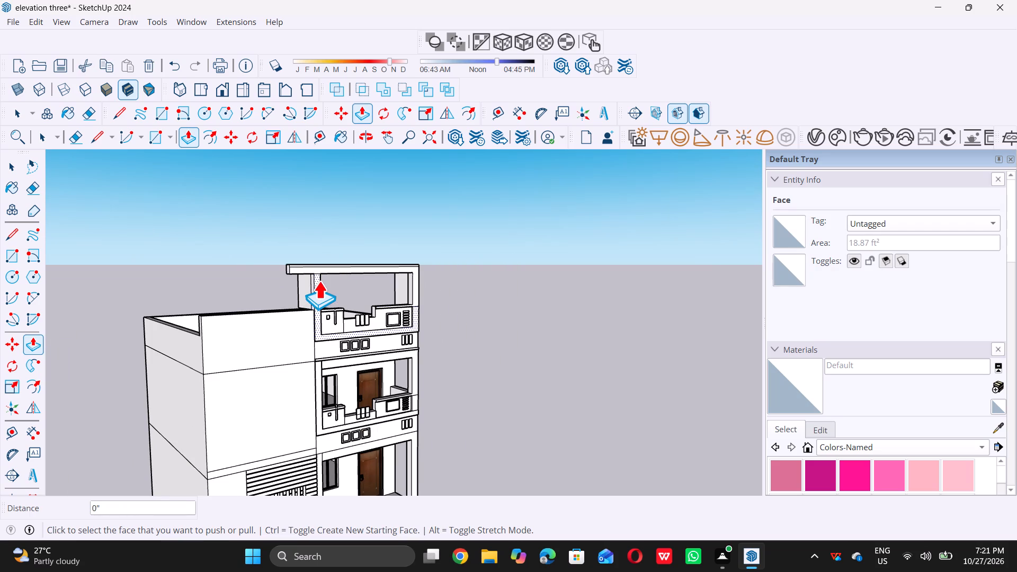
{"action": "scroll", "coordinate": [264, 267], "scroll_direction": "up", "scroll_amount": 6}
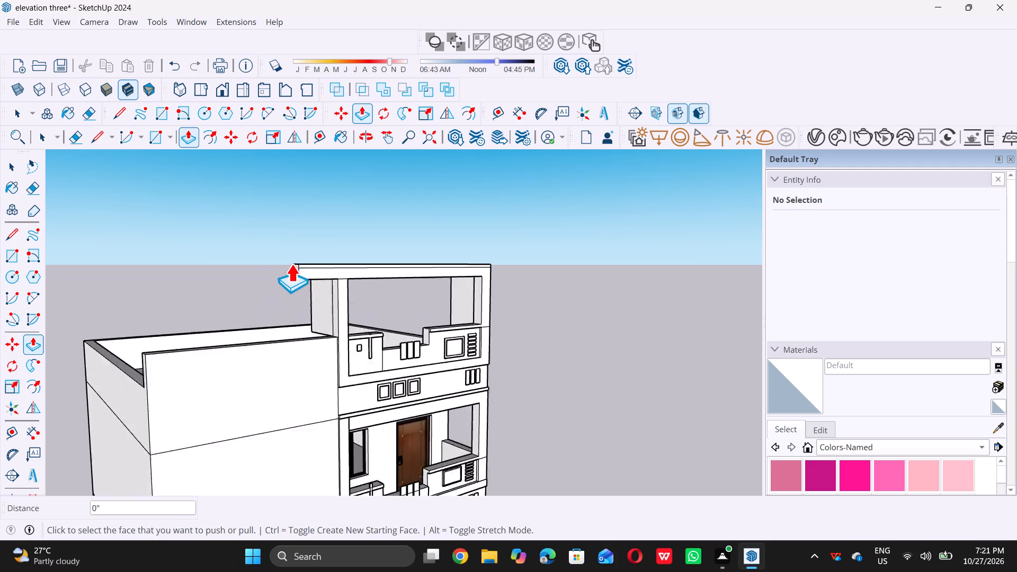
{"action": "scroll", "coordinate": [291, 264], "scroll_direction": "up", "scroll_amount": 5}
{"action": "left_click", "coordinate": [301, 275]}
{"action": "scroll", "coordinate": [302, 275], "scroll_direction": "down", "scroll_amount": 6}
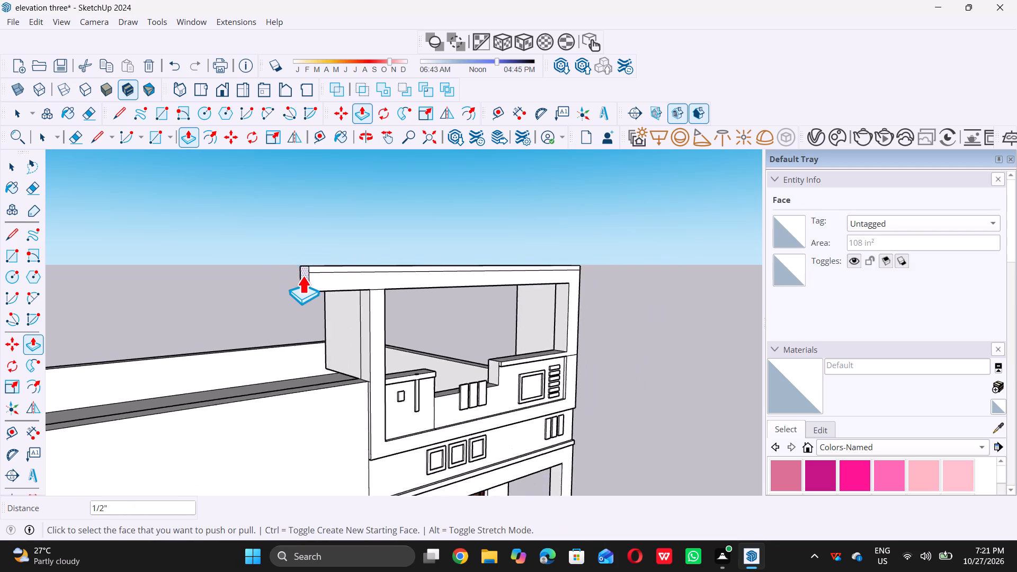
{"action": "scroll", "coordinate": [302, 275], "scroll_direction": "down", "scroll_amount": 6}
{"action": "scroll", "coordinate": [302, 270], "scroll_direction": "up", "scroll_amount": 7}
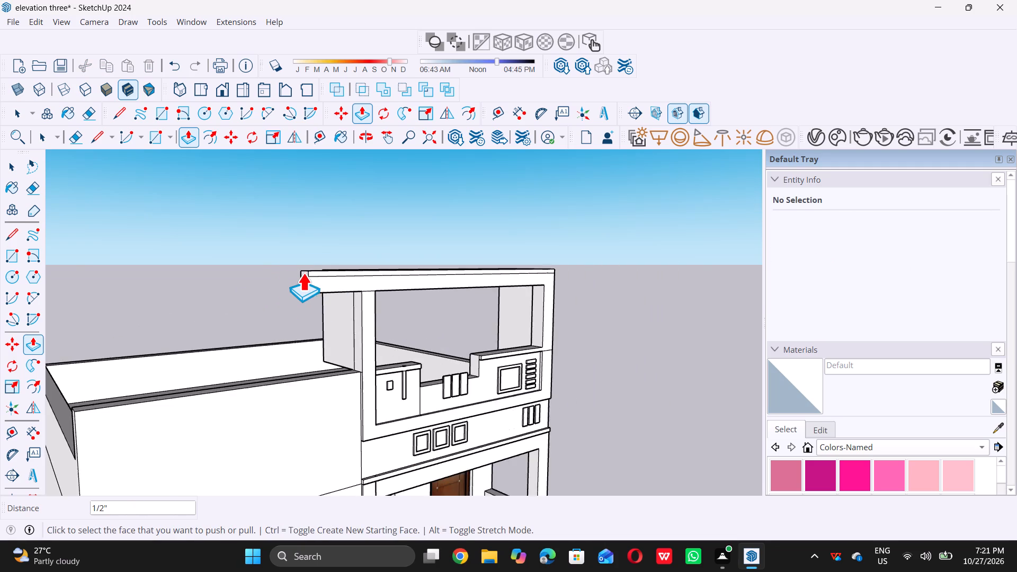
{"action": "scroll", "coordinate": [303, 273], "scroll_direction": "up", "scroll_amount": 6}
{"action": "double_click", "coordinate": [305, 279]}
{"action": "left_click_drag", "start_coordinate": [305, 279], "coordinate": [158, 314]}
{"action": "scroll", "coordinate": [158, 314], "scroll_direction": "down", "scroll_amount": 13}
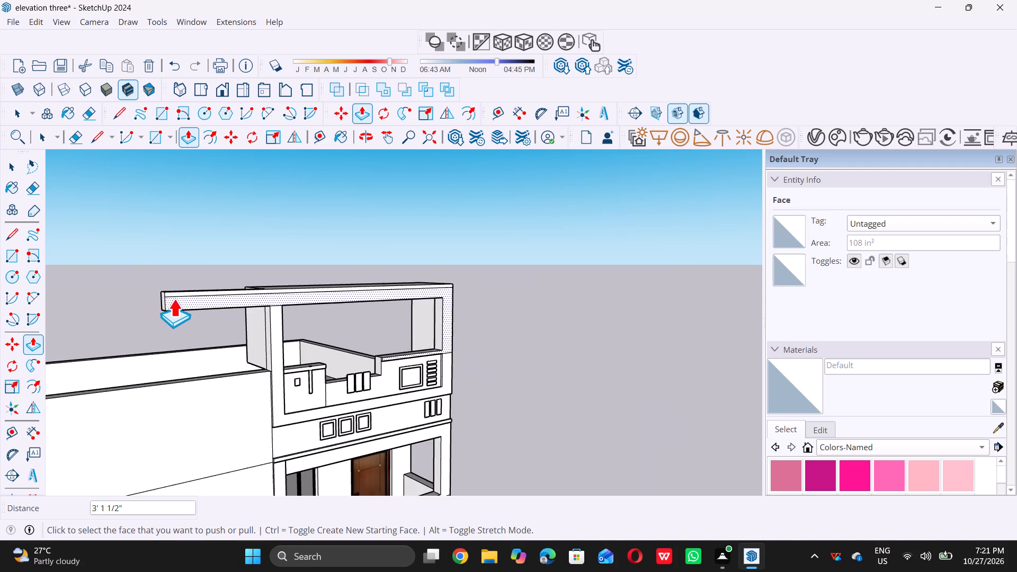
Extend the beam's end face outward by about another 1' 5 11/16".
{"action": "scroll", "coordinate": [174, 299], "scroll_direction": "down", "scroll_amount": 8}
{"action": "middle_click_drag", "start_coordinate": [137, 310], "coordinate": [192, 312]}
{"action": "scroll", "coordinate": [171, 322], "scroll_direction": "up", "scroll_amount": 18}
{"action": "left_click_drag", "start_coordinate": [177, 297], "coordinate": [174, 299]}
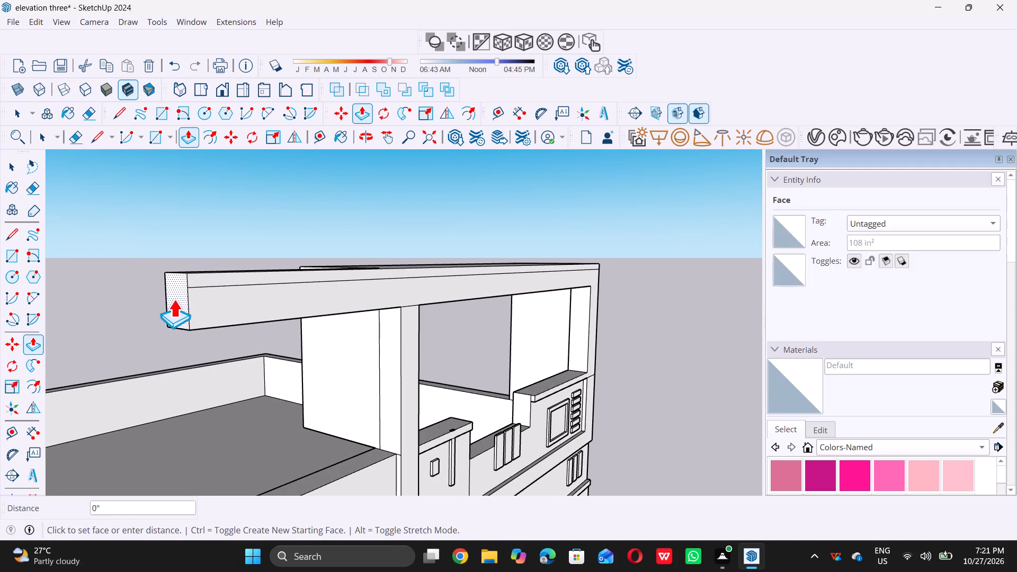
{"action": "left_click_drag", "start_coordinate": [174, 299], "coordinate": [92, 328]}
{"action": "scroll", "coordinate": [93, 326], "scroll_direction": "down", "scroll_amount": 18}
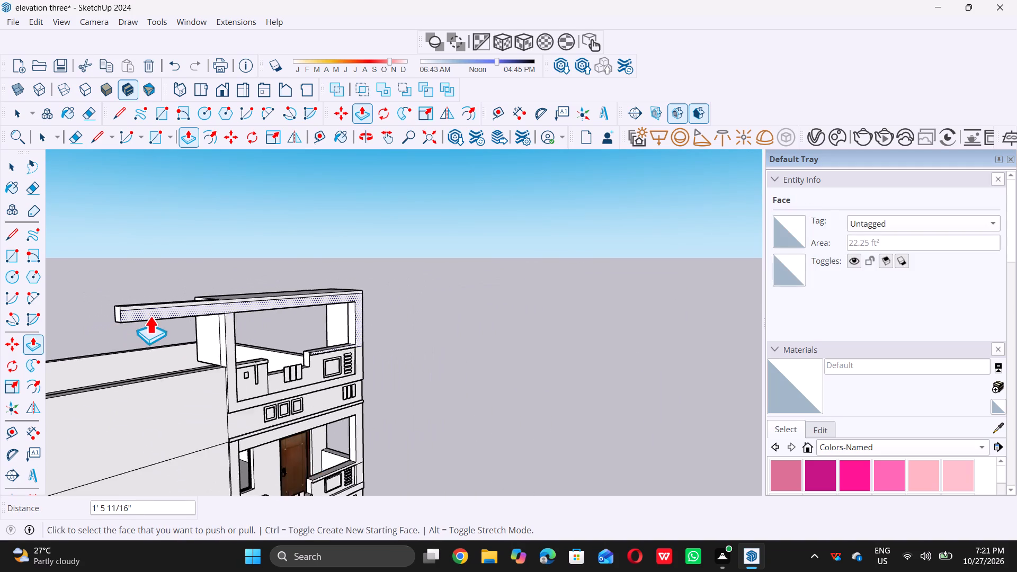
Push/pull the beam's end face slightly farther outward.
{"action": "scroll", "coordinate": [150, 316], "scroll_direction": "down", "scroll_amount": 12}
{"action": "scroll", "coordinate": [114, 312], "scroll_direction": "up", "scroll_amount": 12}
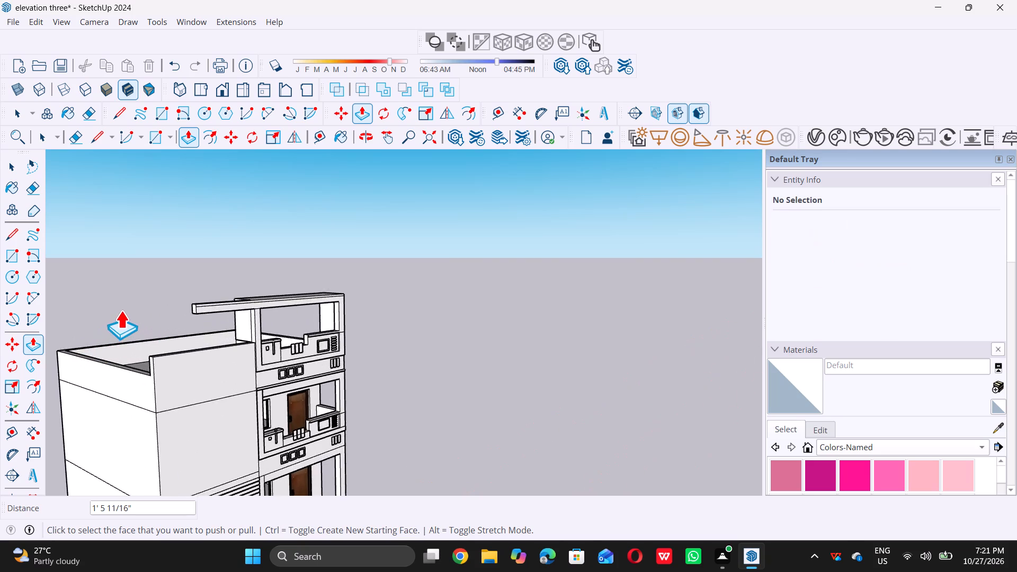
{"action": "scroll", "coordinate": [121, 310], "scroll_direction": "up", "scroll_amount": 1}
{"action": "scroll", "coordinate": [168, 298], "scroll_direction": "up", "scroll_amount": 4}
{"action": "left_click_drag", "start_coordinate": [259, 311], "coordinate": [234, 319]}
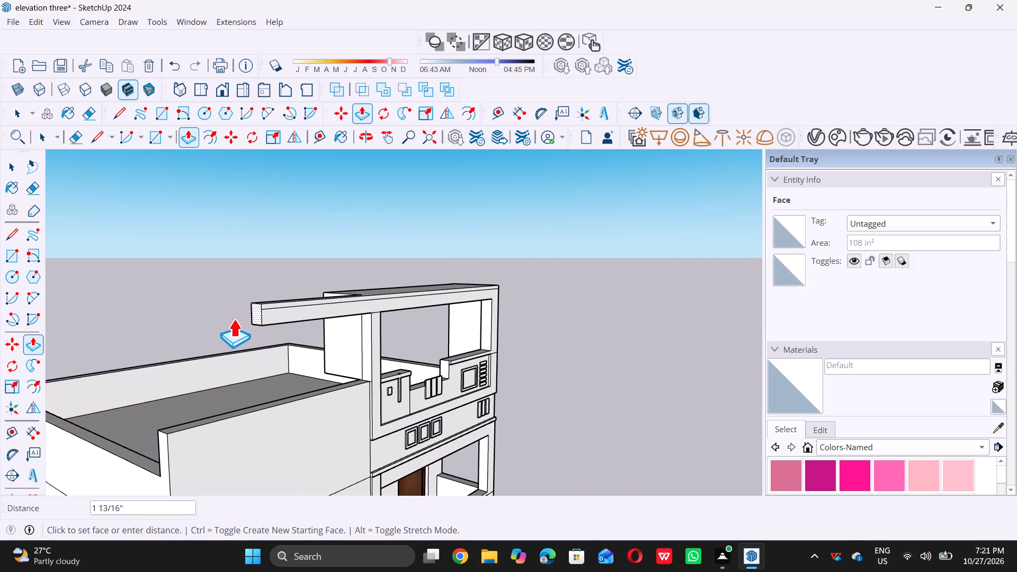
{"action": "left_click_drag", "start_coordinate": [234, 319], "coordinate": [219, 322]}
{"action": "key", "text": "space"}
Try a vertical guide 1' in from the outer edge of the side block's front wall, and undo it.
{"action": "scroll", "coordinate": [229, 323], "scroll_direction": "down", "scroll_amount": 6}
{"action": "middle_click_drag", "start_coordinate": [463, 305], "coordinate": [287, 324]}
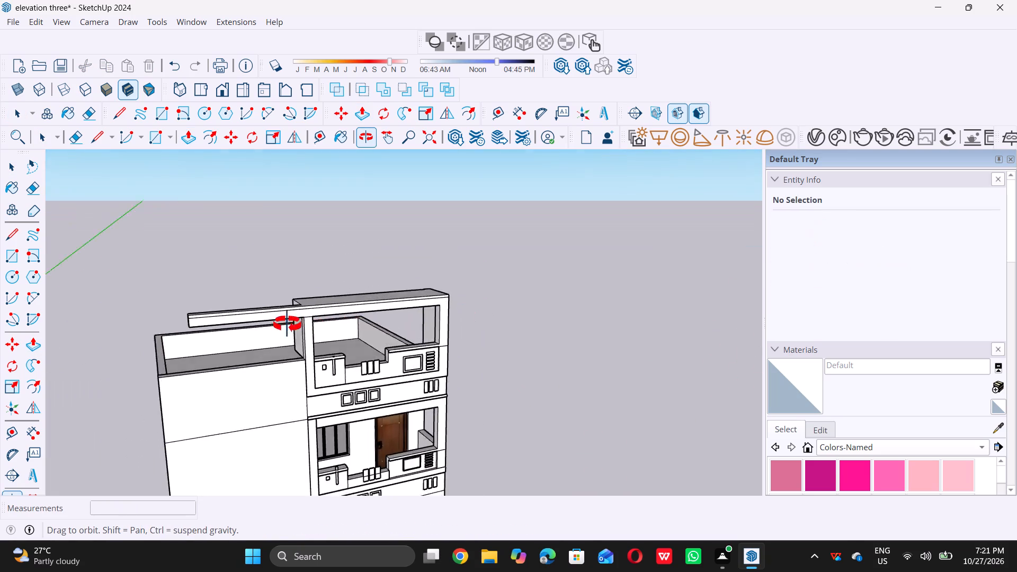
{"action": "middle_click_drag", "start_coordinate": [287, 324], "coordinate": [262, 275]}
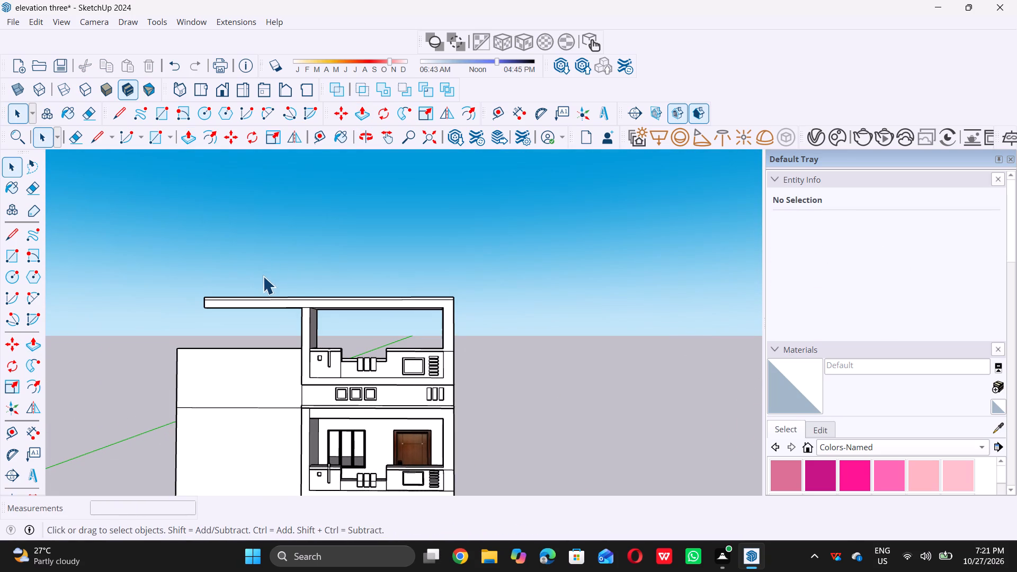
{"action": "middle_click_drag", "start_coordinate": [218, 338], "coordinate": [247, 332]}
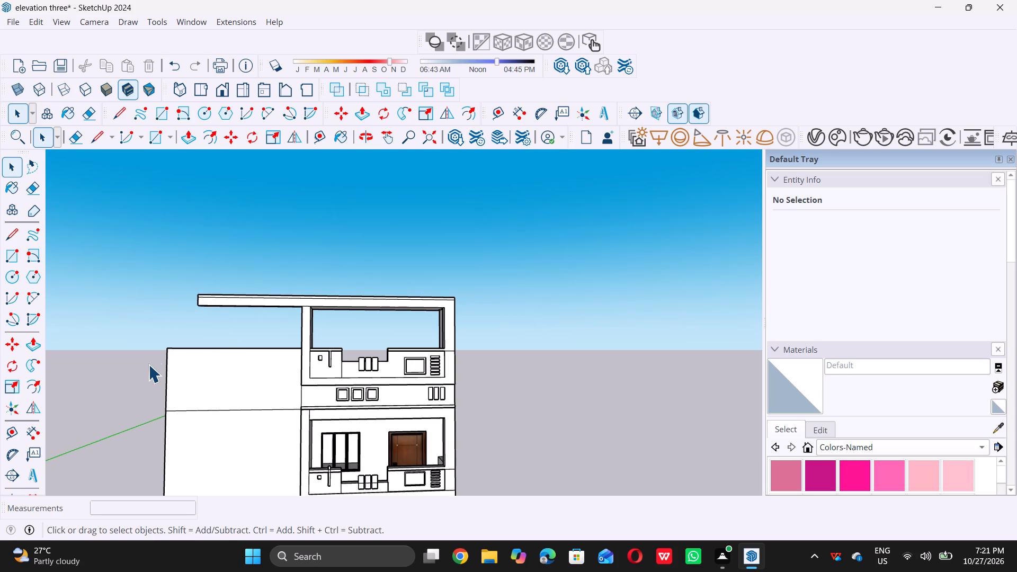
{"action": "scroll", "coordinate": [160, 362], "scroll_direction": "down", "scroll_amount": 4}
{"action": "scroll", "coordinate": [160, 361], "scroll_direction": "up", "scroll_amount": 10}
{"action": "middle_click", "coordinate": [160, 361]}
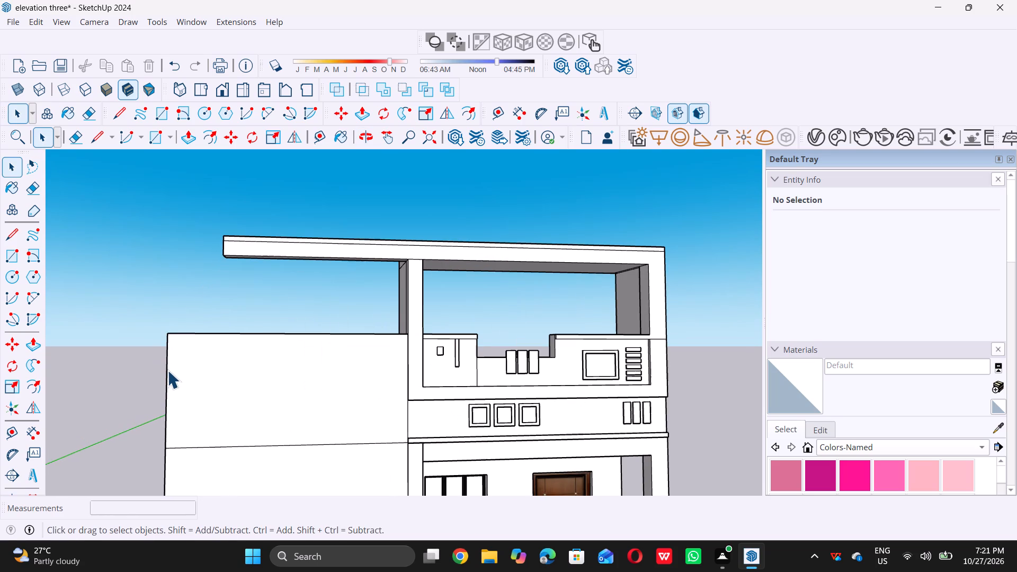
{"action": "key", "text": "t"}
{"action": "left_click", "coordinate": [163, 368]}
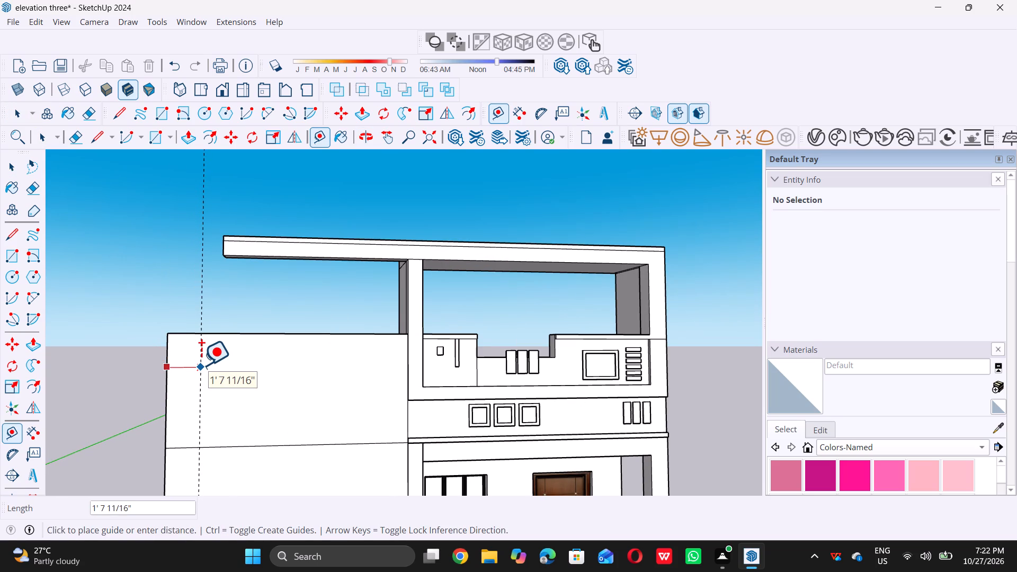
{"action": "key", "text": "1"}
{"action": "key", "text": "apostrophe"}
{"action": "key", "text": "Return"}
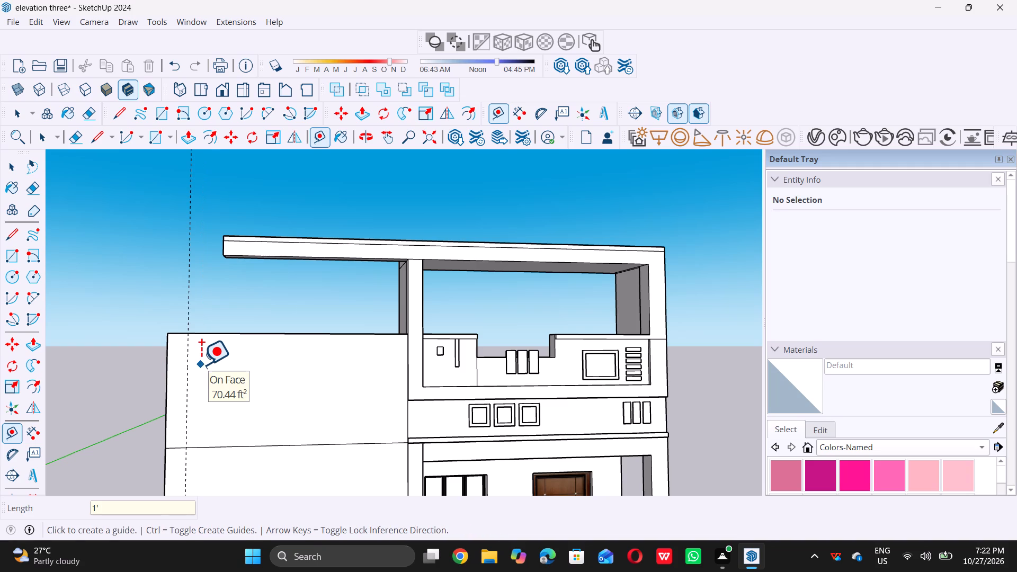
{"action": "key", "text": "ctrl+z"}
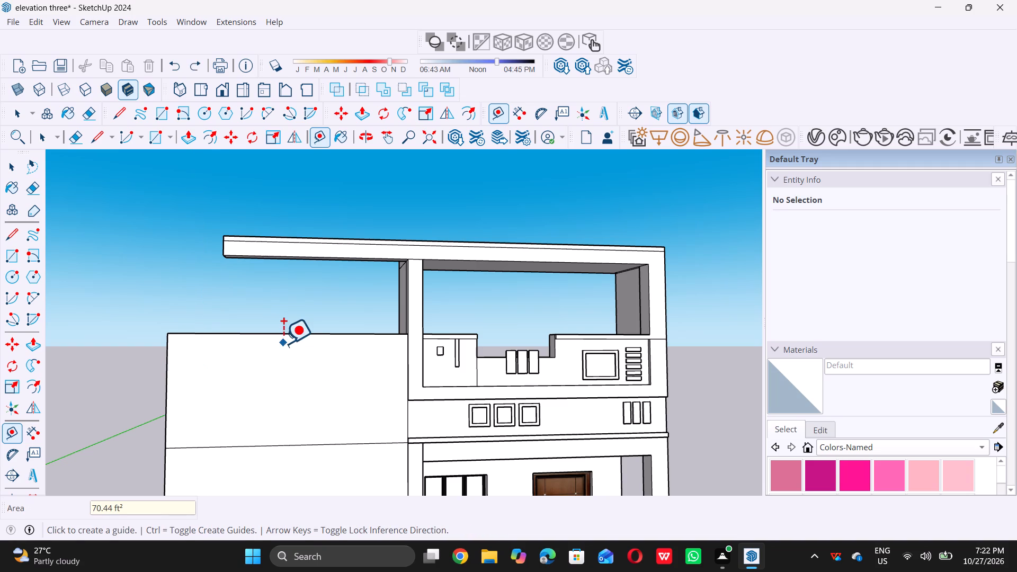
Place a vertical guide 2' in from the outer edge of the side block's front wall.
{"action": "left_click", "coordinate": [169, 380]}
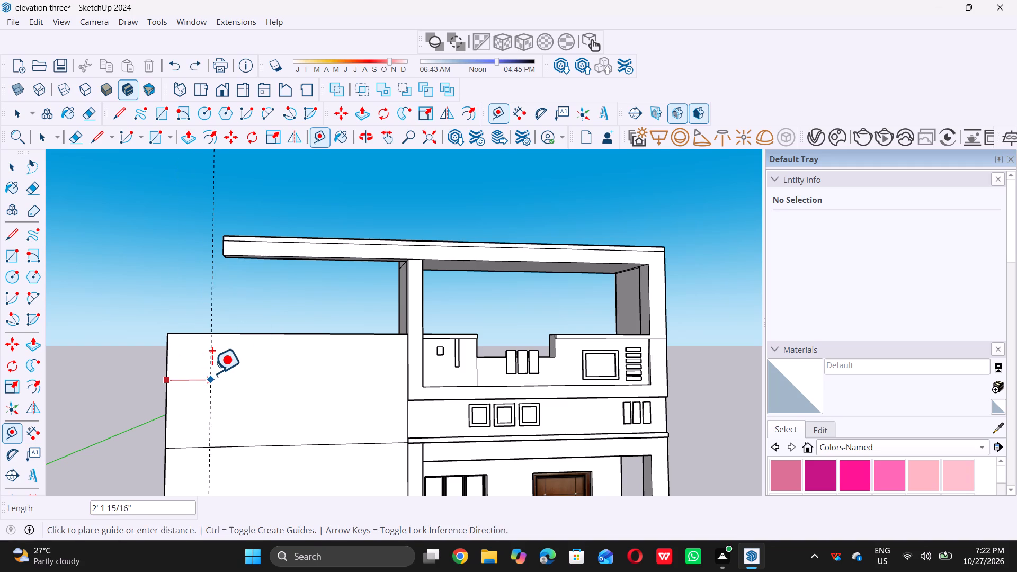
{"action": "type", "text": "2'"}
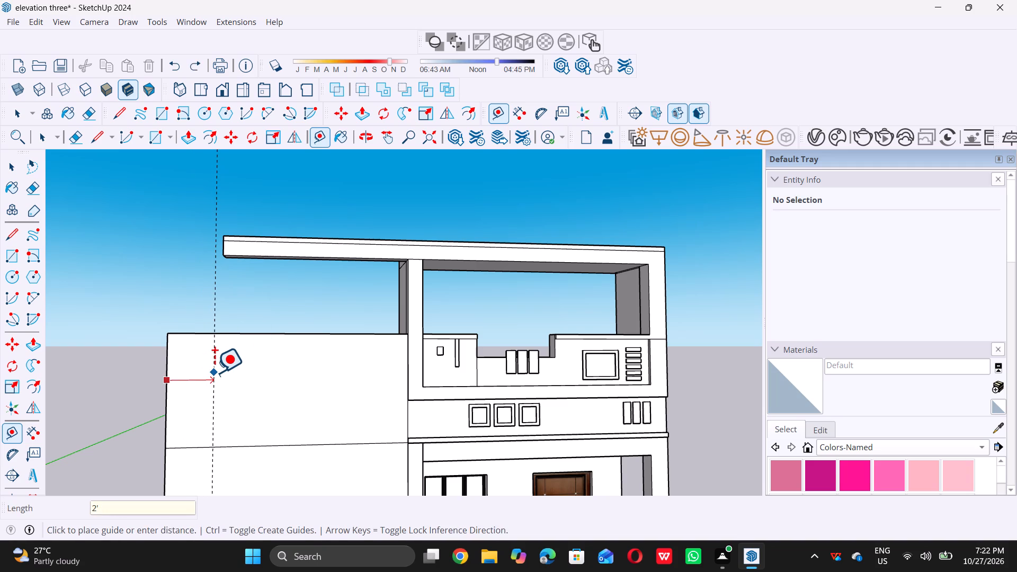
{"action": "key", "text": "Return"}
{"action": "key", "text": "space"}
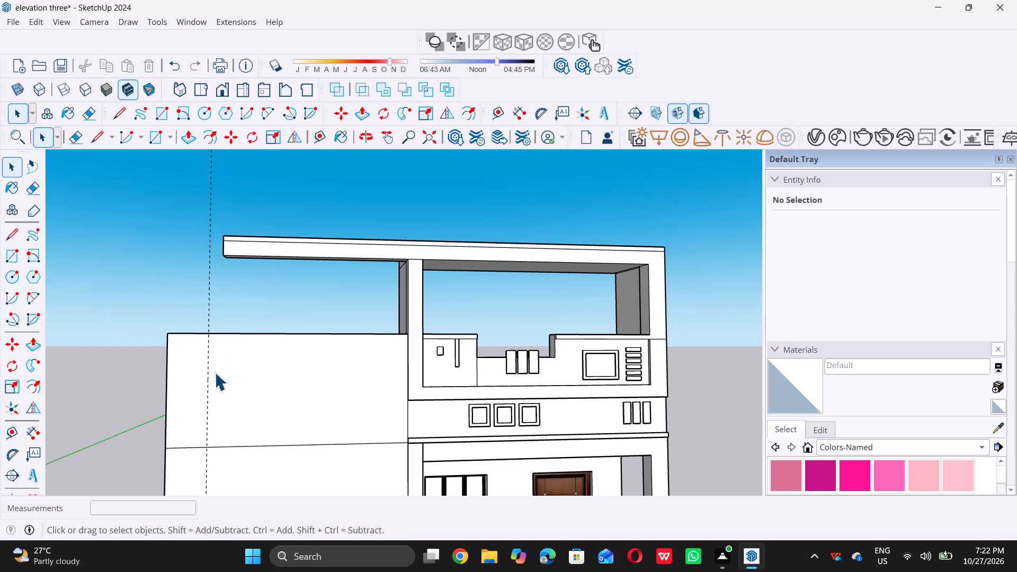
Push/pull the projecting beam's end face out to the vertical guide, about 8 3/8".
{"action": "scroll", "coordinate": [217, 372], "scroll_direction": "down", "scroll_amount": 1}
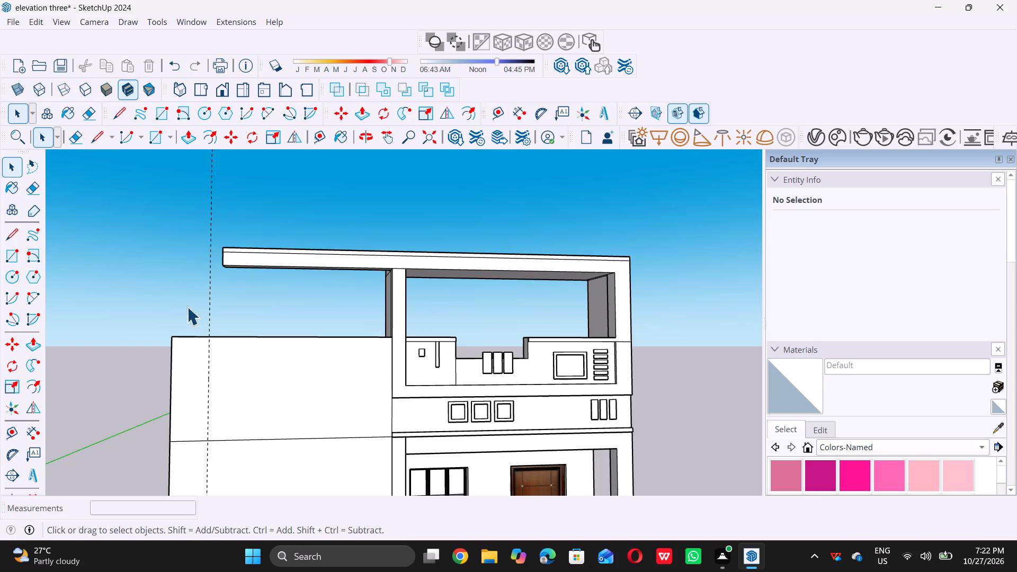
{"action": "middle_click_drag", "start_coordinate": [190, 305], "coordinate": [238, 318]}
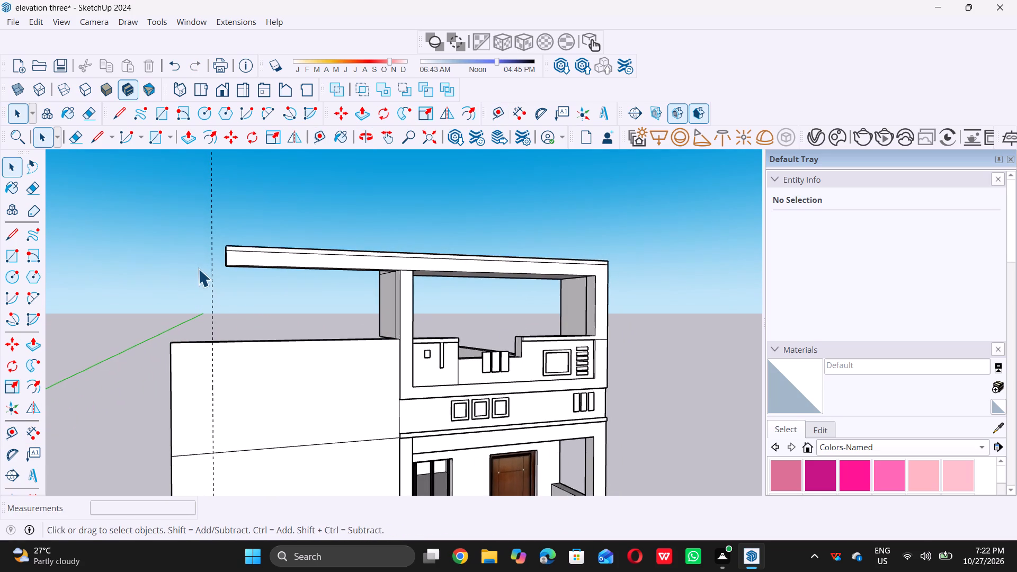
{"action": "scroll", "coordinate": [199, 268], "scroll_direction": "up", "scroll_amount": 4}
{"action": "middle_click_drag", "start_coordinate": [197, 270], "coordinate": [284, 272]}
{"action": "scroll", "coordinate": [308, 260], "scroll_direction": "up", "scroll_amount": 4}
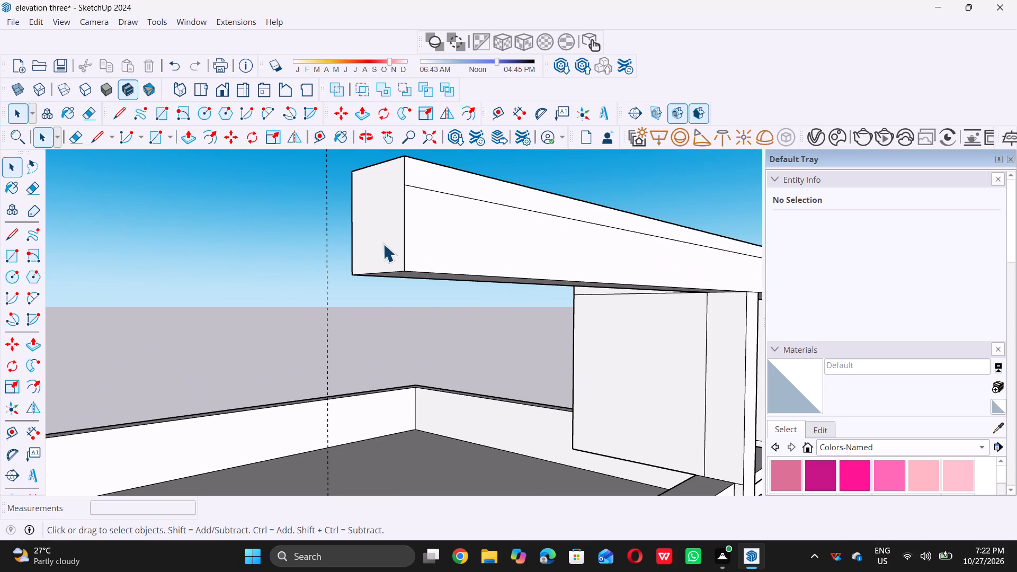
{"action": "left_click", "coordinate": [384, 242]}
{"action": "key", "text": "p"}
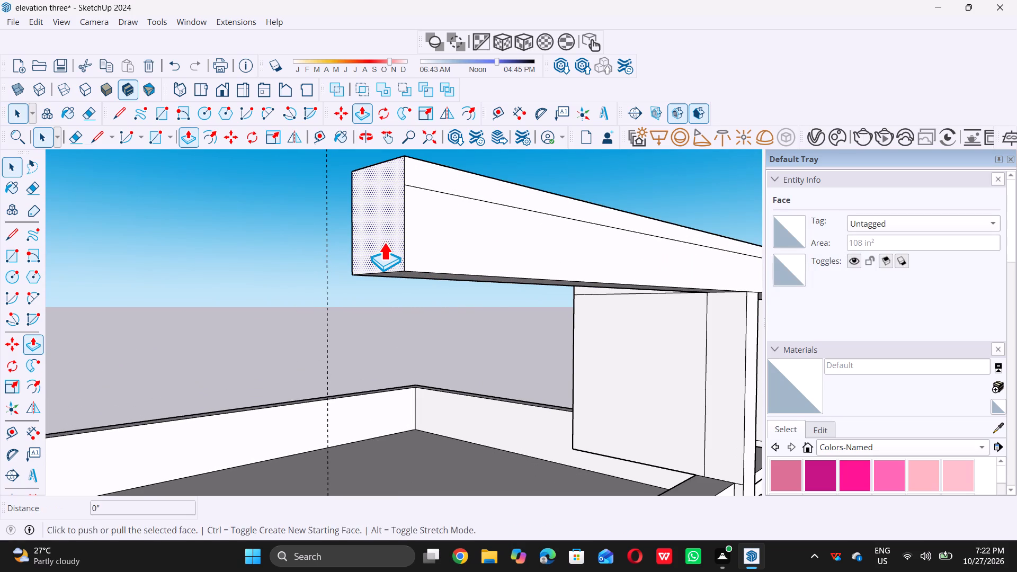
{"action": "left_click", "coordinate": [385, 240]}
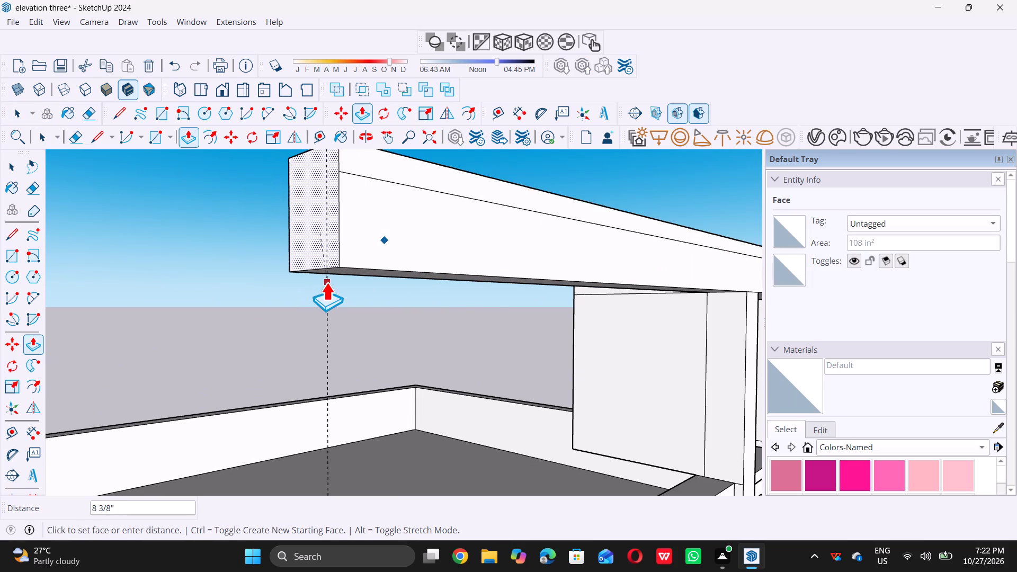
{"action": "left_click", "coordinate": [326, 282]}
{"action": "key", "text": "space"}
Delete all construction guides from the model.
{"action": "scroll", "coordinate": [389, 355], "scroll_direction": "down", "scroll_amount": 12}
{"action": "middle_click_drag", "start_coordinate": [402, 351], "coordinate": [370, 345]}
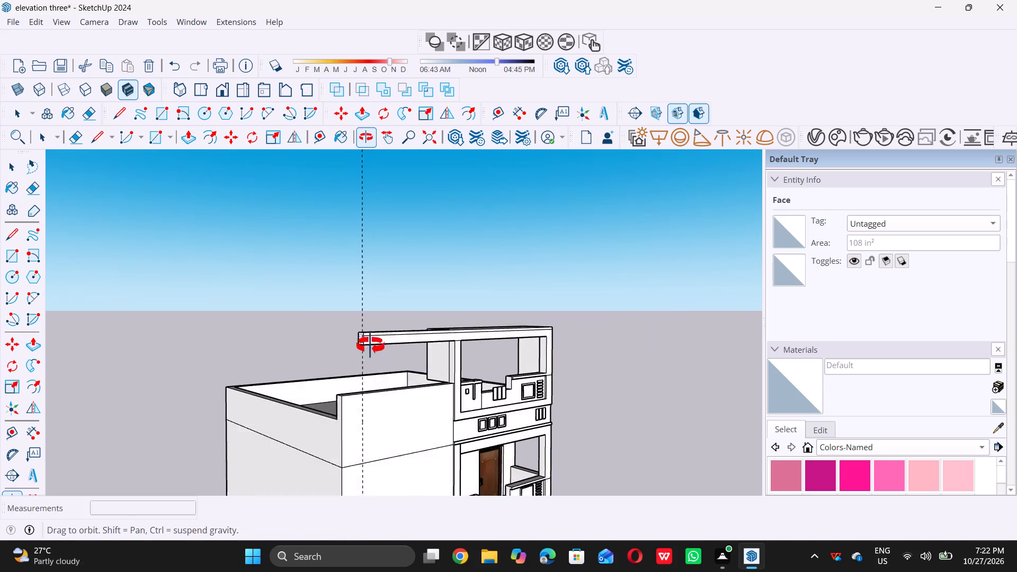
{"action": "middle_click_drag", "start_coordinate": [370, 345], "coordinate": [319, 332]}
{"action": "key", "text": "space"}
{"action": "scroll", "coordinate": [447, 243], "scroll_direction": "down", "scroll_amount": 4}
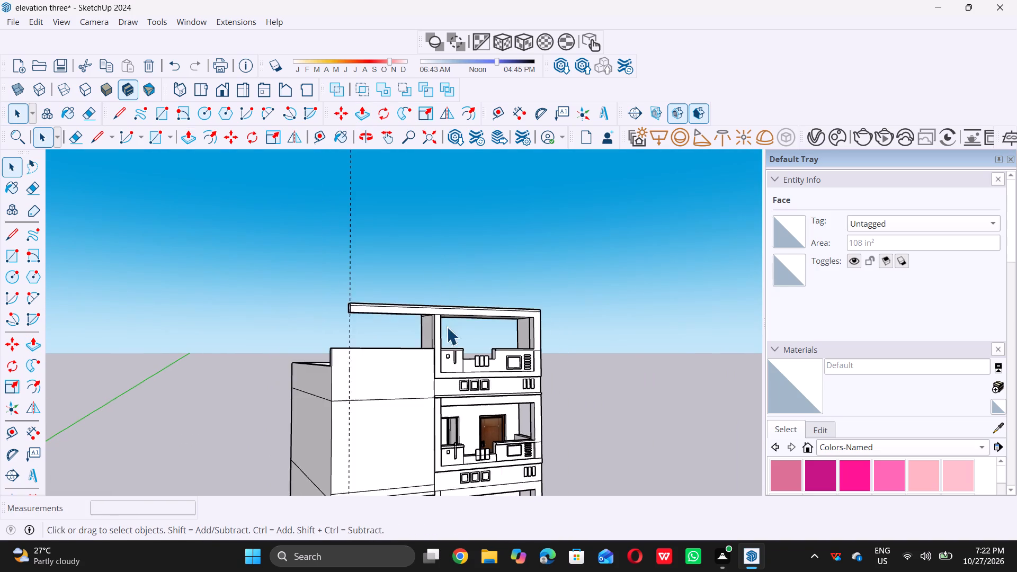
{"action": "middle_click_drag", "start_coordinate": [448, 337], "coordinate": [377, 345]}
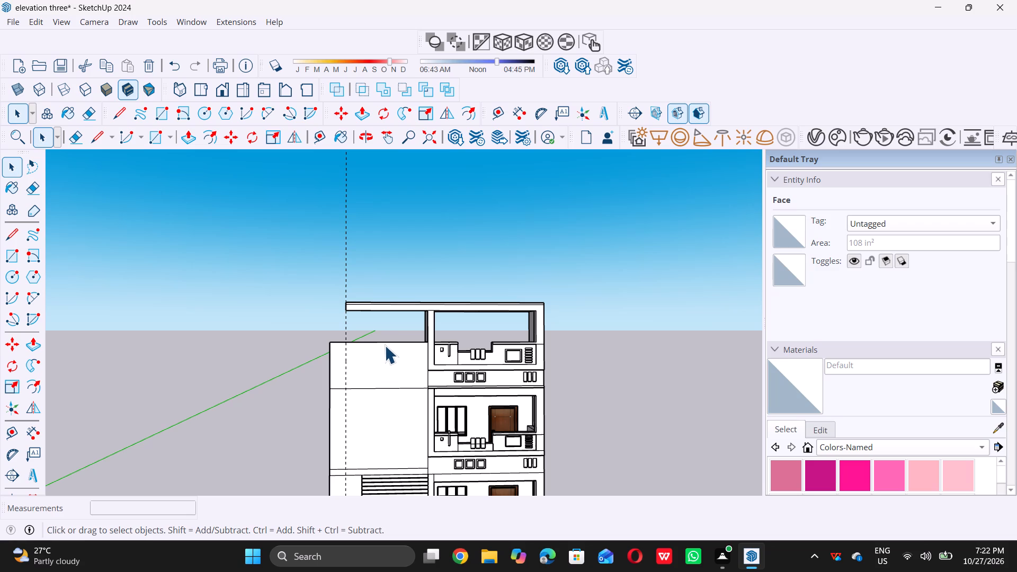
{"action": "middle_click_drag", "start_coordinate": [353, 310], "coordinate": [341, 265]}
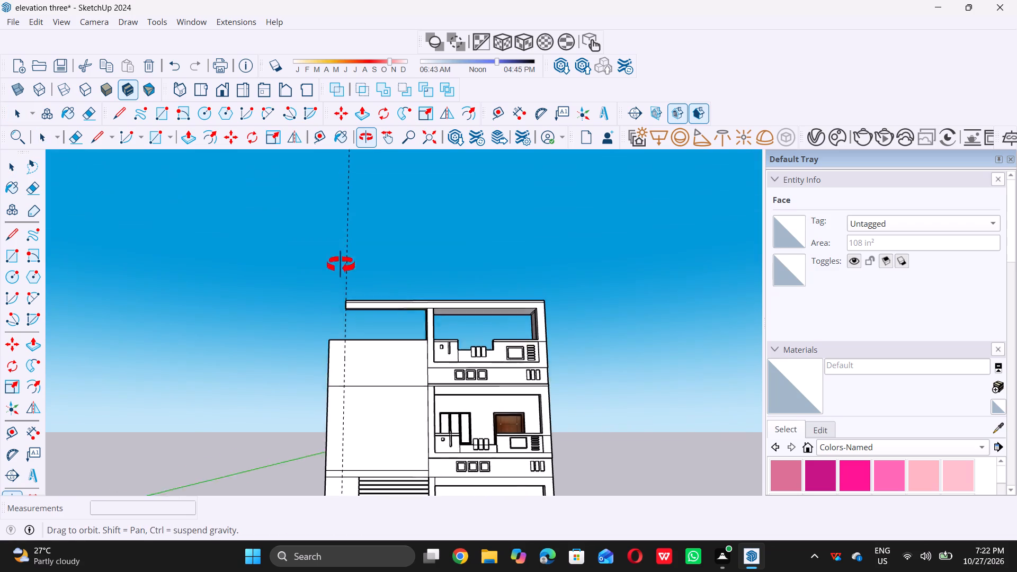
{"action": "middle_click_drag", "start_coordinate": [341, 265], "coordinate": [340, 240]}
{"action": "middle_click_drag", "start_coordinate": [341, 240], "coordinate": [366, 228]}
{"action": "scroll", "coordinate": [346, 337], "scroll_direction": "up", "scroll_amount": 4}
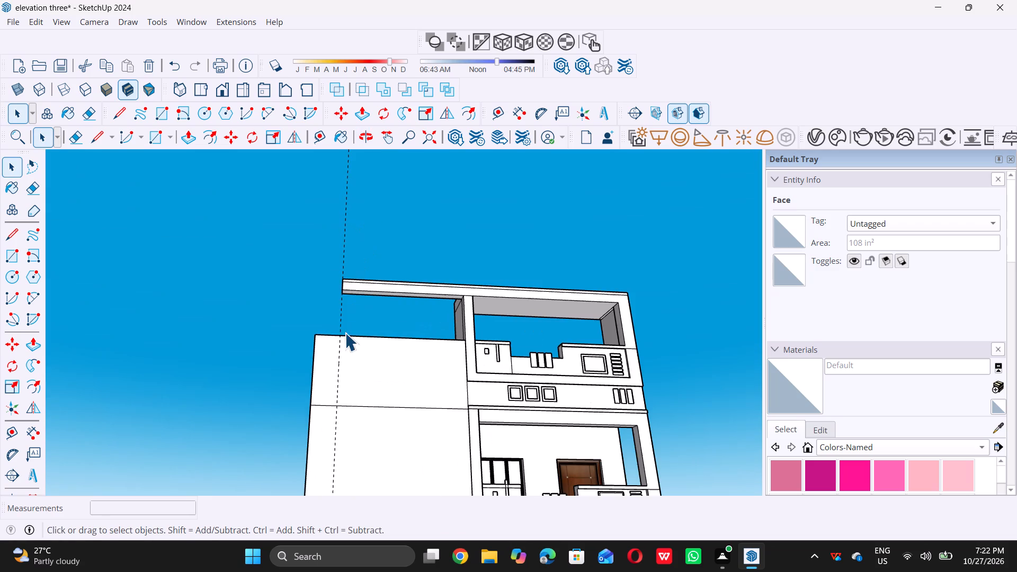
{"action": "double_click", "coordinate": [29, 24]}
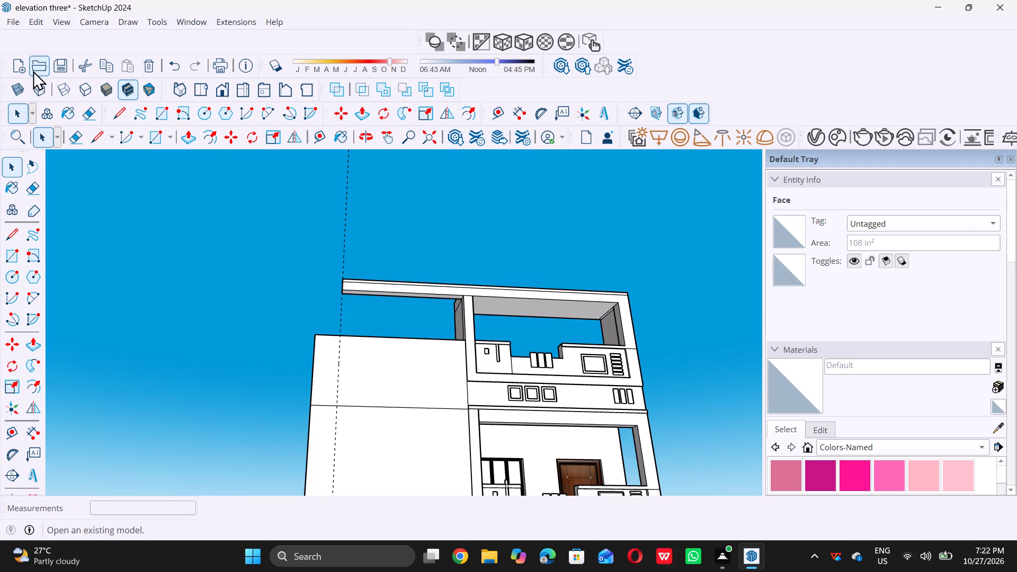
{"action": "left_click", "coordinate": [36, 26]}
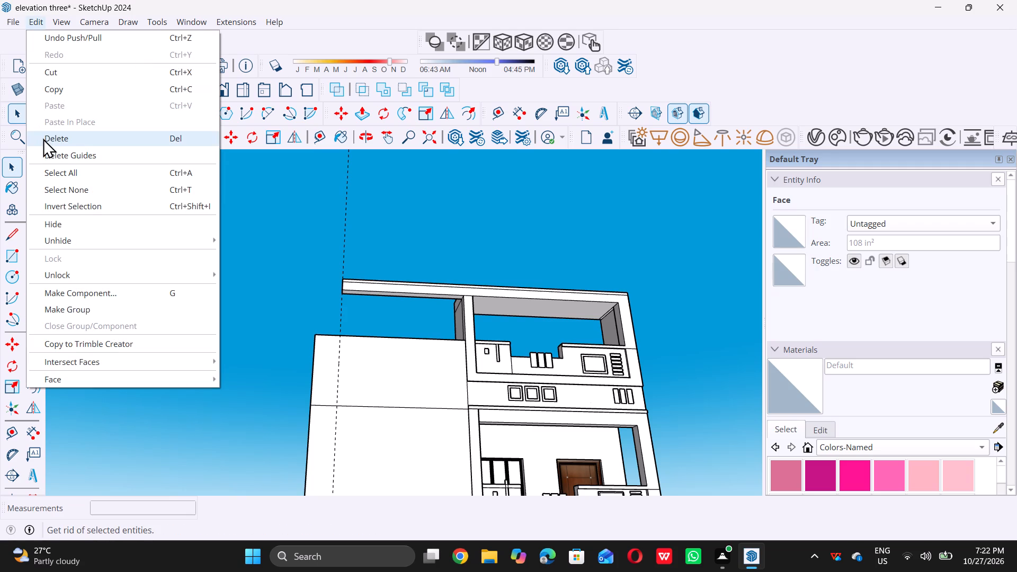
{"action": "left_click", "coordinate": [52, 156]}
Place a guide 9" in from the outer end edge on the underside of the projecting beam.
{"action": "middle_click_drag", "start_coordinate": [346, 290], "coordinate": [364, 220]}
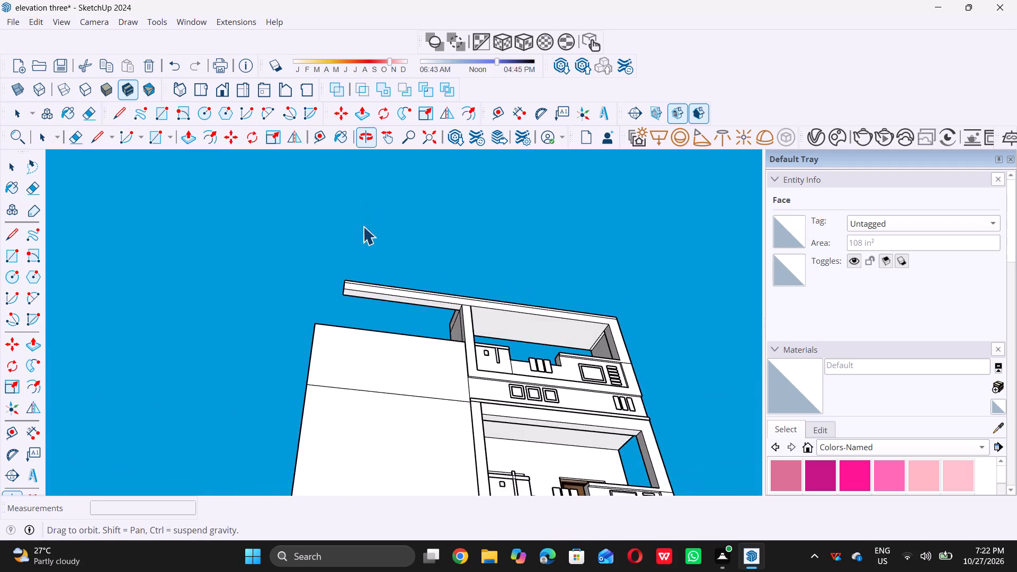
{"action": "scroll", "coordinate": [344, 311], "scroll_direction": "up", "scroll_amount": 15}
{"action": "scroll", "coordinate": [361, 256], "scroll_direction": "up", "scroll_amount": 10}
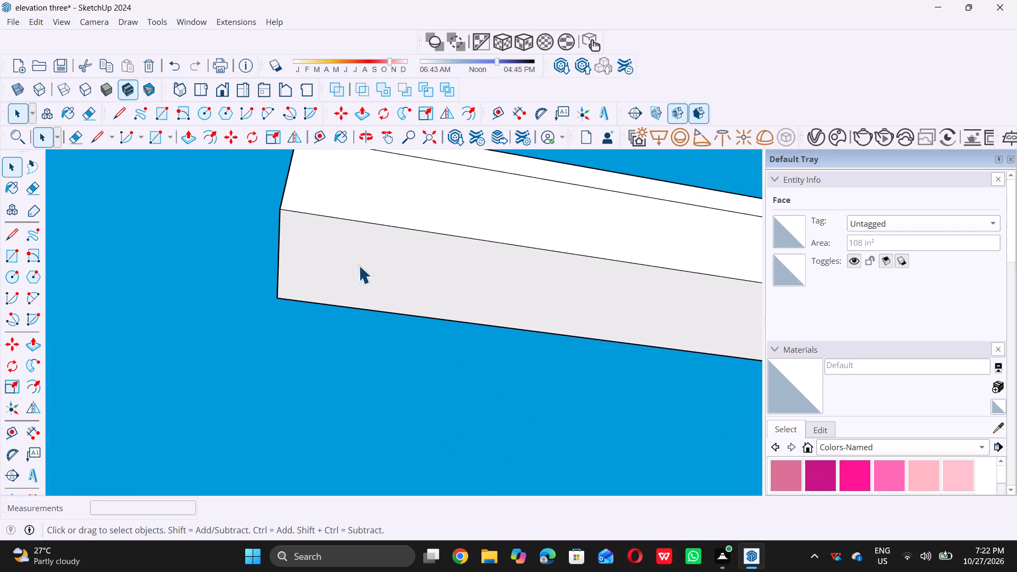
{"action": "key", "text": "t"}
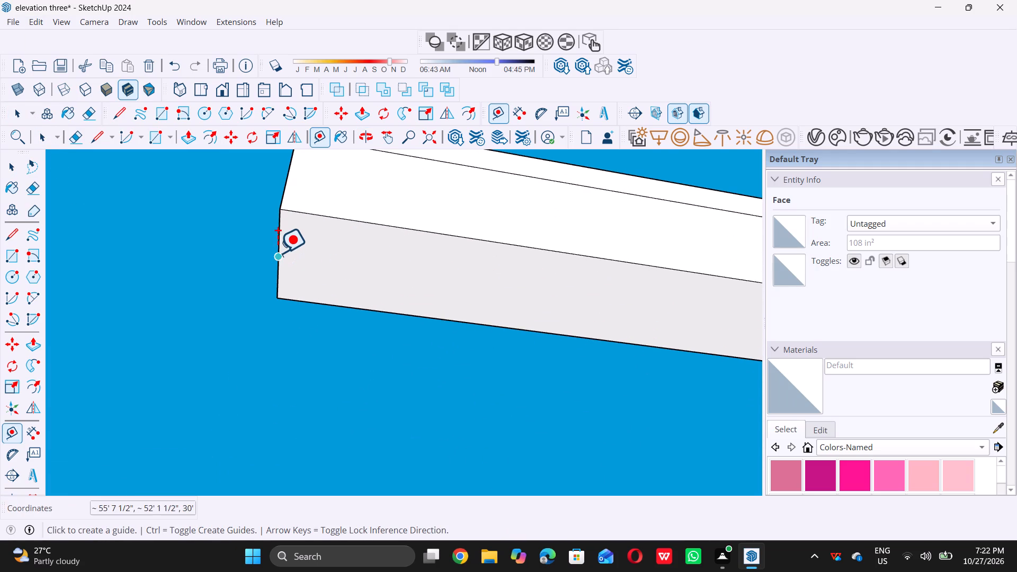
{"action": "left_click", "coordinate": [278, 252]}
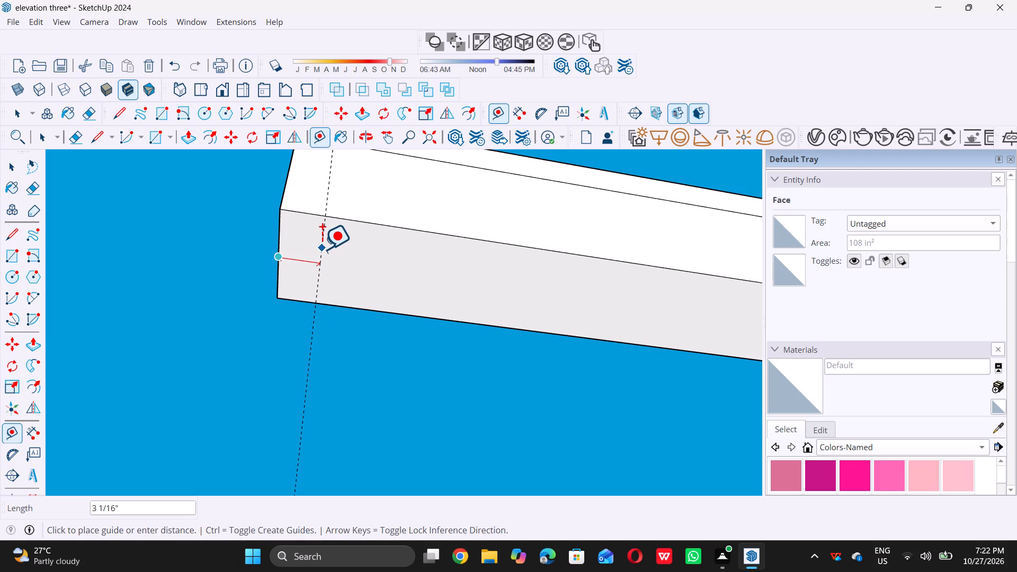
{"action": "key", "text": "9"}
{"action": "key", "text": "shift+quotedbl"}
{"action": "key", "text": "Return"}
{"action": "key", "text": "space"}
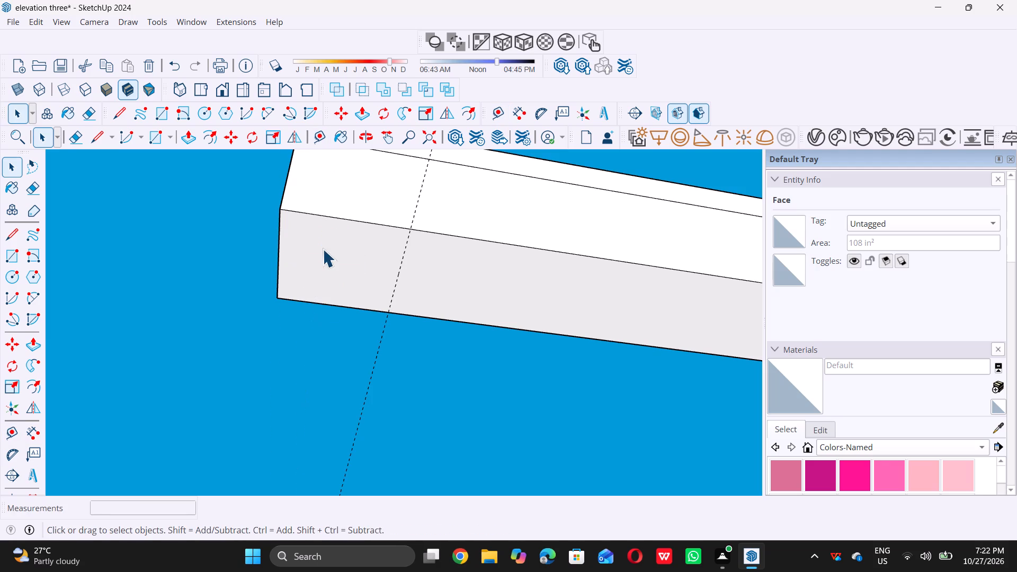
Draw a 9" by 9" rectangle on the beam's underside, from its outer corner to the guide.
{"action": "key", "text": "r"}
{"action": "left_click", "coordinate": [283, 209]}
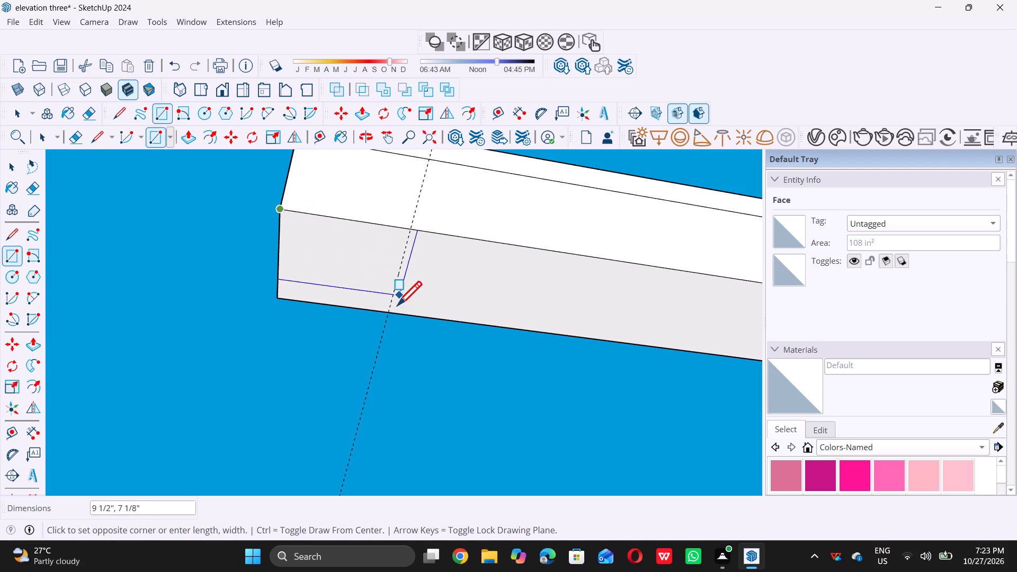
{"action": "double_click", "coordinate": [388, 314]}
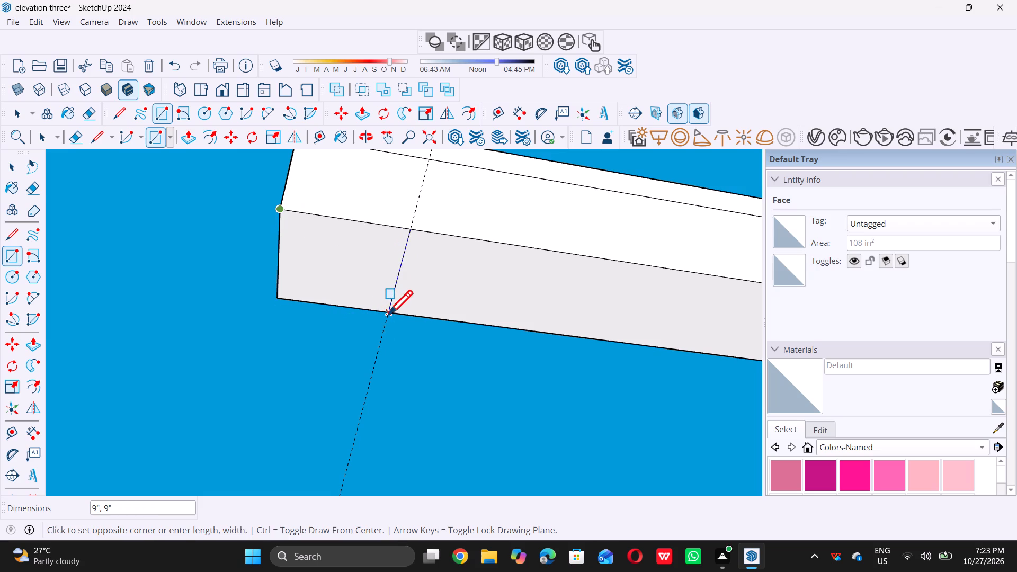
{"action": "key", "text": "space"}
Push/pull the square under the beam's end down about 4' 1/4" to the top of the side block's front wall.
{"action": "left_click", "coordinate": [329, 270]}
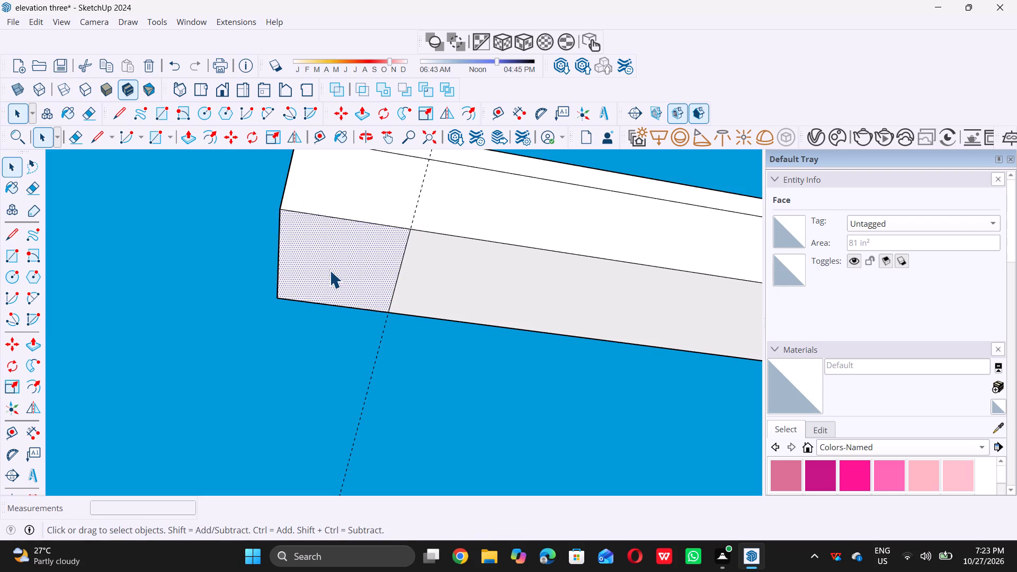
{"action": "key", "text": "p"}
{"action": "left_click", "coordinate": [328, 270]}
{"action": "scroll", "coordinate": [335, 261], "scroll_direction": "down", "scroll_amount": 16}
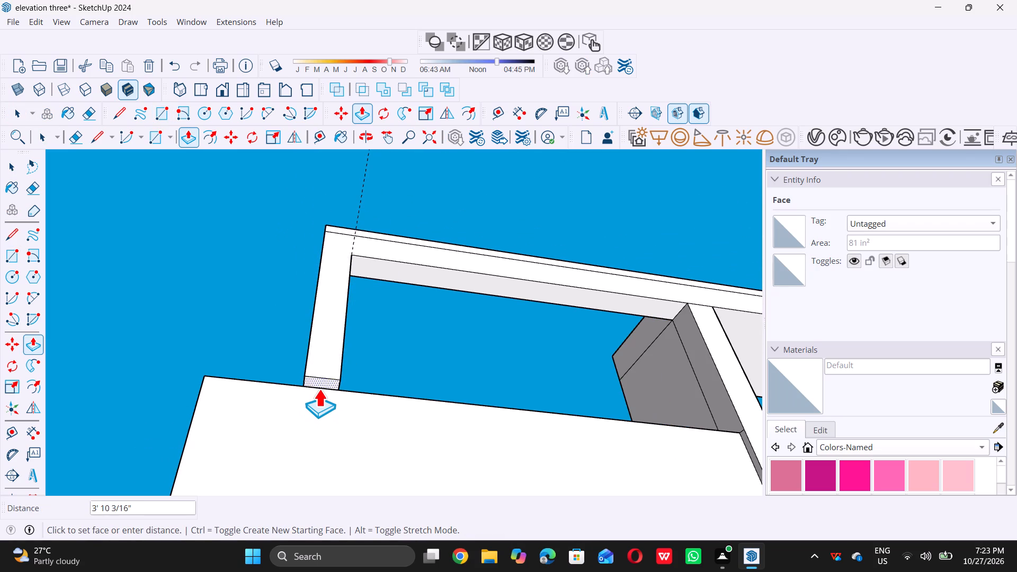
{"action": "middle_click_drag", "start_coordinate": [301, 379], "coordinate": [351, 498]}
{"action": "scroll", "coordinate": [311, 396], "scroll_direction": "down", "scroll_amount": 1}
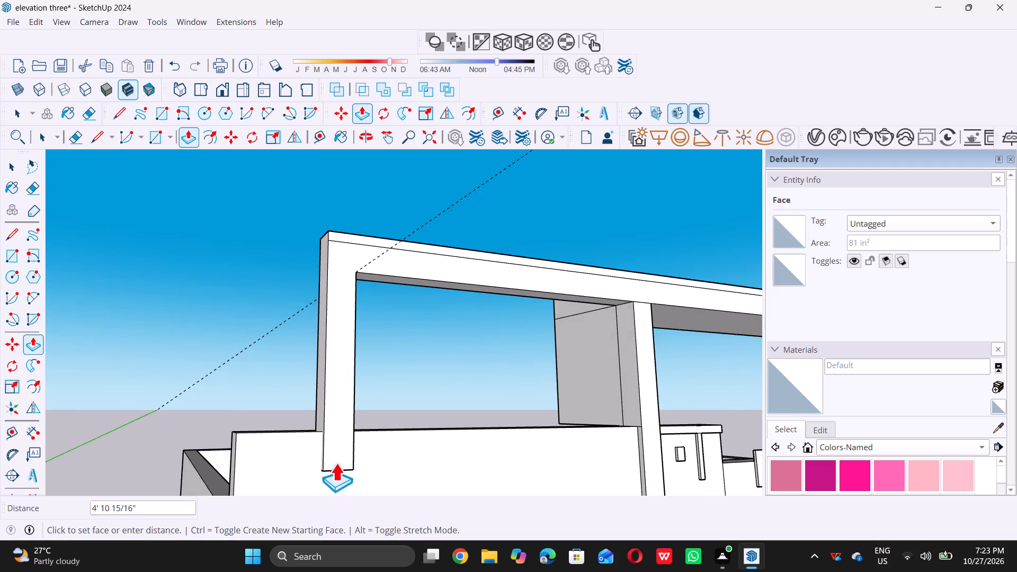
{"action": "scroll", "coordinate": [336, 465], "scroll_direction": "up", "scroll_amount": 1}
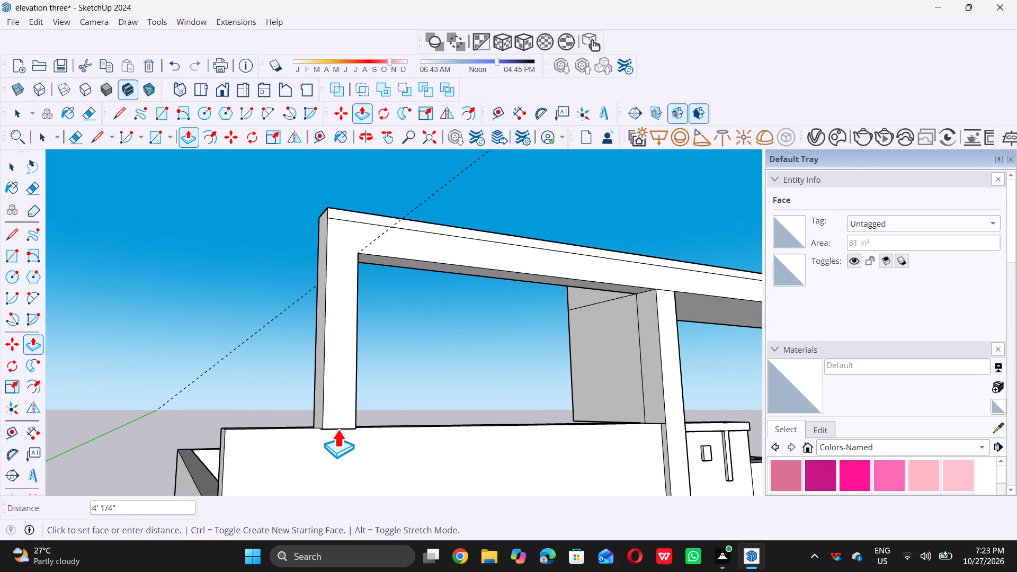
{"action": "left_click", "coordinate": [337, 429]}
Examine from the side and front how the new end post meets the top of the side block's front wall.
{"action": "middle_click_drag", "start_coordinate": [209, 390], "coordinate": [356, 441]}
{"action": "scroll", "coordinate": [302, 361], "scroll_direction": "down", "scroll_amount": 6}
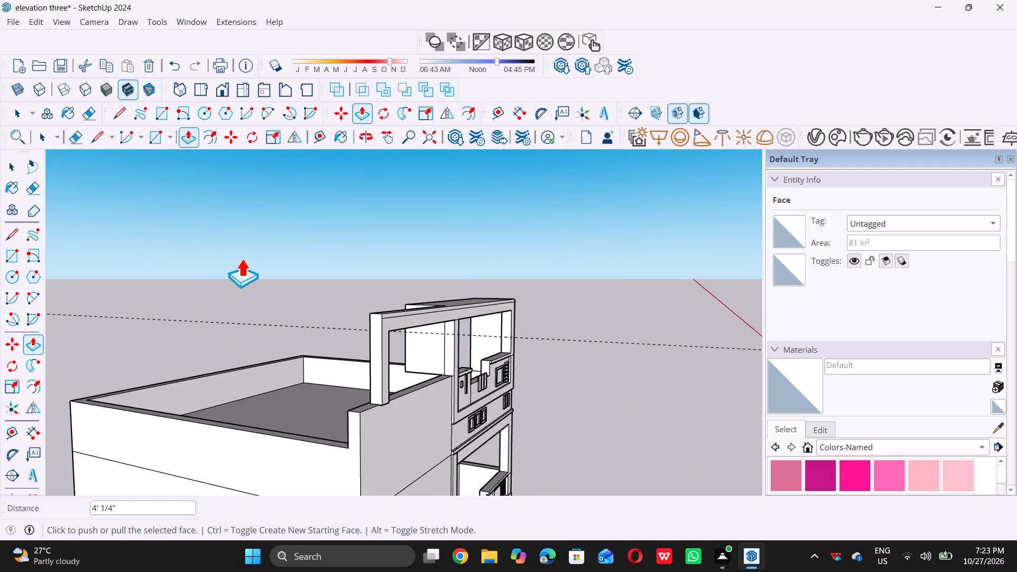
{"action": "scroll", "coordinate": [242, 258], "scroll_direction": "down", "scroll_amount": 4}
{"action": "scroll", "coordinate": [304, 365], "scroll_direction": "up", "scroll_amount": 1}
{"action": "middle_click_drag", "start_coordinate": [304, 365], "coordinate": [326, 379]}
{"action": "scroll", "coordinate": [348, 374], "scroll_direction": "up", "scroll_amount": 8}
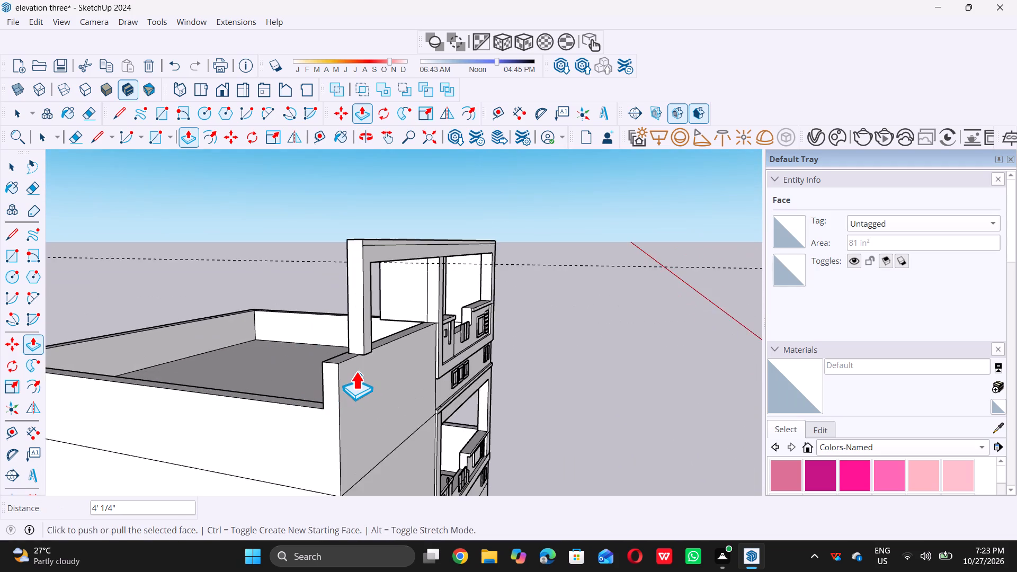
{"action": "scroll", "coordinate": [356, 371], "scroll_direction": "up", "scroll_amount": 9}
{"action": "middle_click_drag", "start_coordinate": [301, 342], "coordinate": [469, 365]}
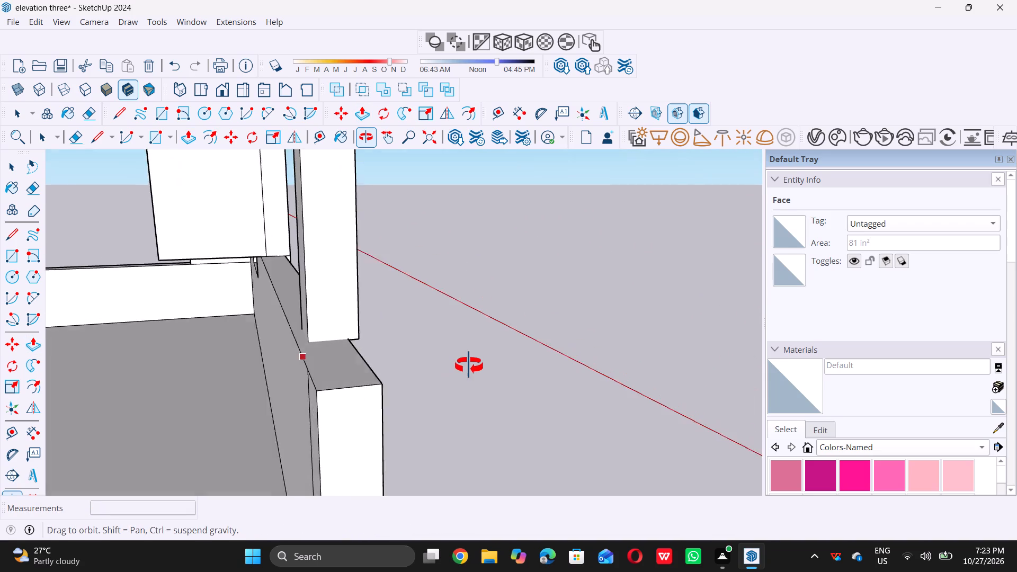
{"action": "middle_click_drag", "start_coordinate": [469, 365], "coordinate": [462, 374]}
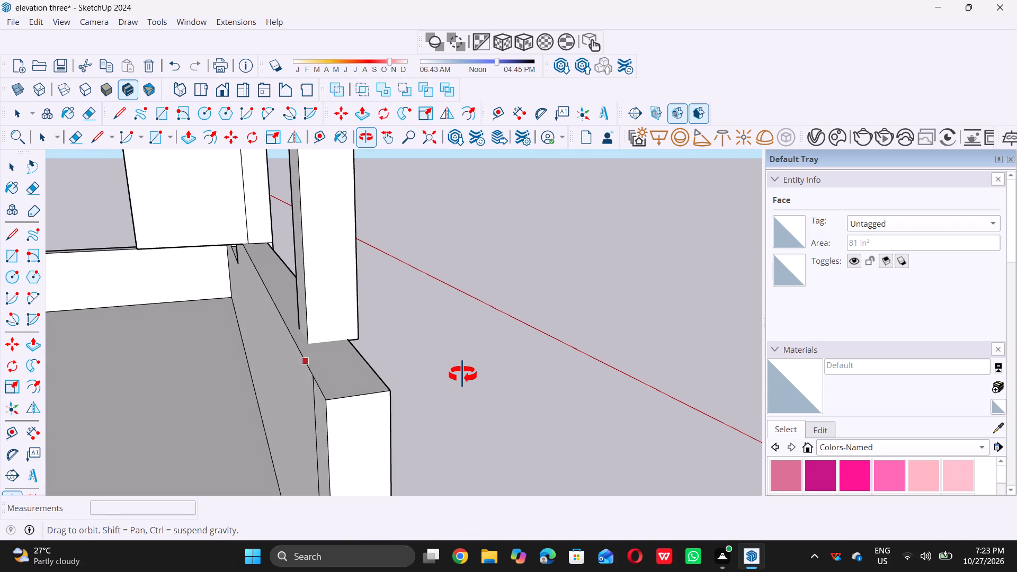
{"action": "middle_click_drag", "start_coordinate": [462, 374], "coordinate": [242, 359]}
{"action": "scroll", "coordinate": [274, 401], "scroll_direction": "down", "scroll_amount": 3}
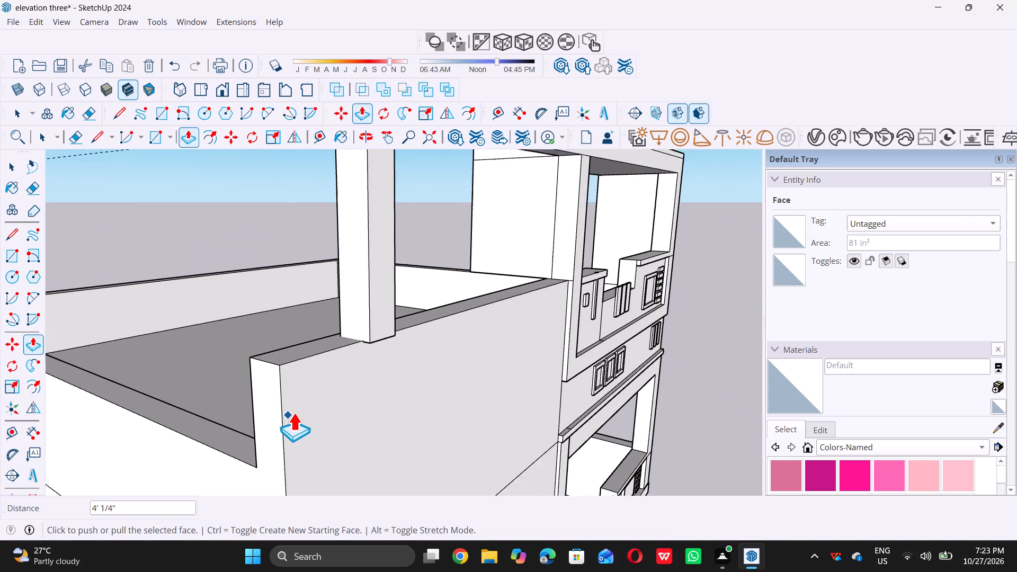
{"action": "scroll", "coordinate": [293, 413], "scroll_direction": "down", "scroll_amount": 20}
{"action": "scroll", "coordinate": [293, 413], "scroll_direction": "down", "scroll_amount": 2}
{"action": "middle_click_drag", "start_coordinate": [406, 366], "coordinate": [344, 317]}
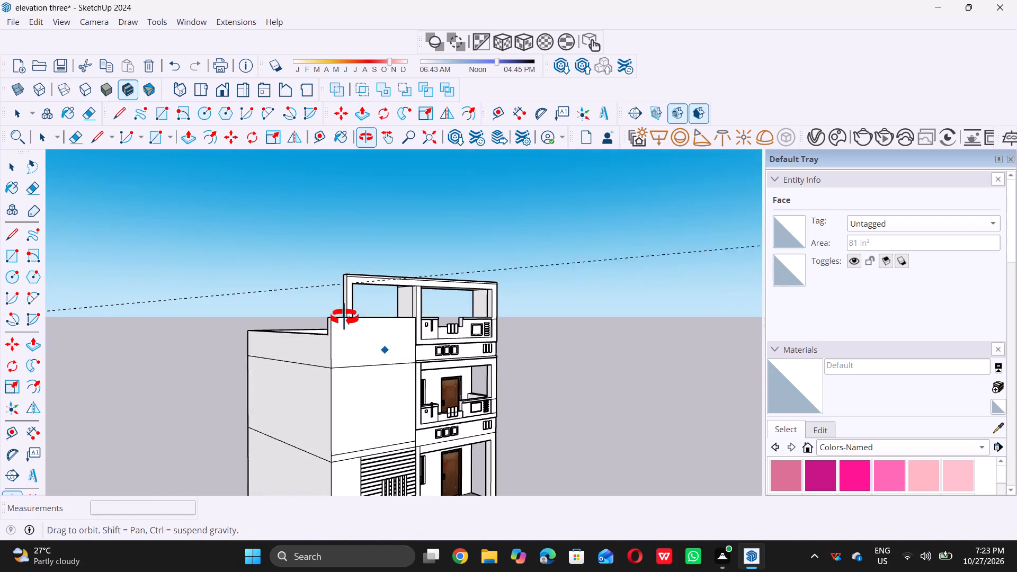
{"action": "middle_click_drag", "start_coordinate": [344, 317], "coordinate": [344, 318]}
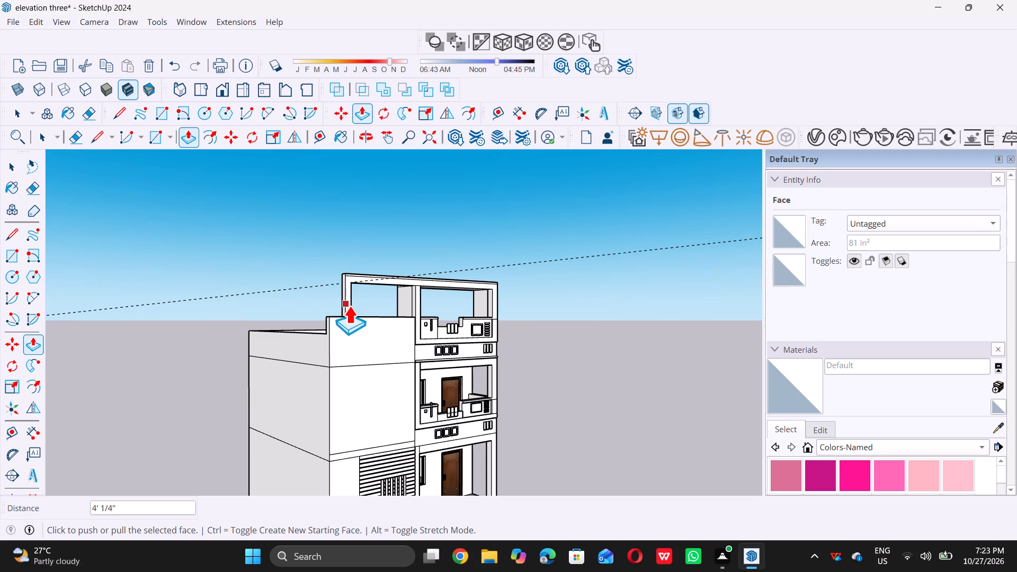
{"action": "middle_click_drag", "start_coordinate": [420, 351], "coordinate": [305, 333]}
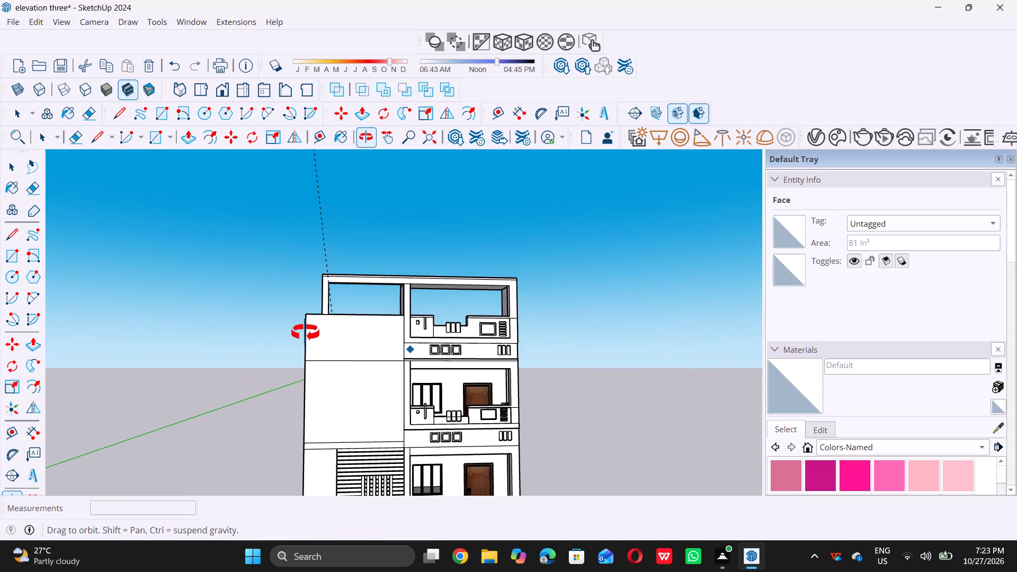
{"action": "middle_click_drag", "start_coordinate": [305, 333], "coordinate": [309, 329]}
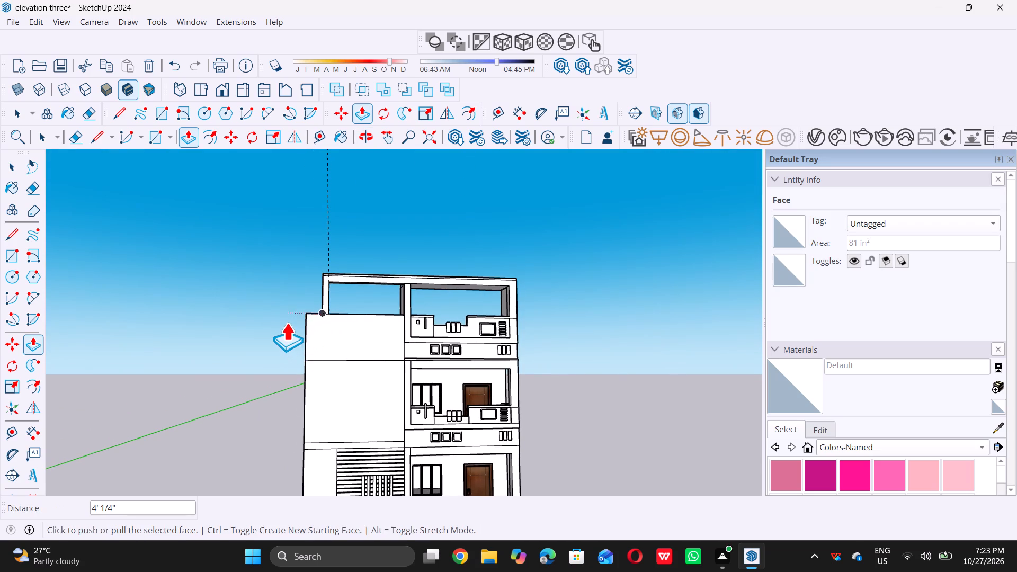
Push/pull the end post's bottom face down about 7/16" where it meets the side block's wall top.
{"action": "scroll", "coordinate": [287, 323], "scroll_direction": "up", "scroll_amount": 4}
{"action": "scroll", "coordinate": [300, 282], "scroll_direction": "up", "scroll_amount": 8}
{"action": "scroll", "coordinate": [324, 311], "scroll_direction": "down", "scroll_amount": 3}
{"action": "middle_click_drag", "start_coordinate": [338, 328], "coordinate": [343, 329]}
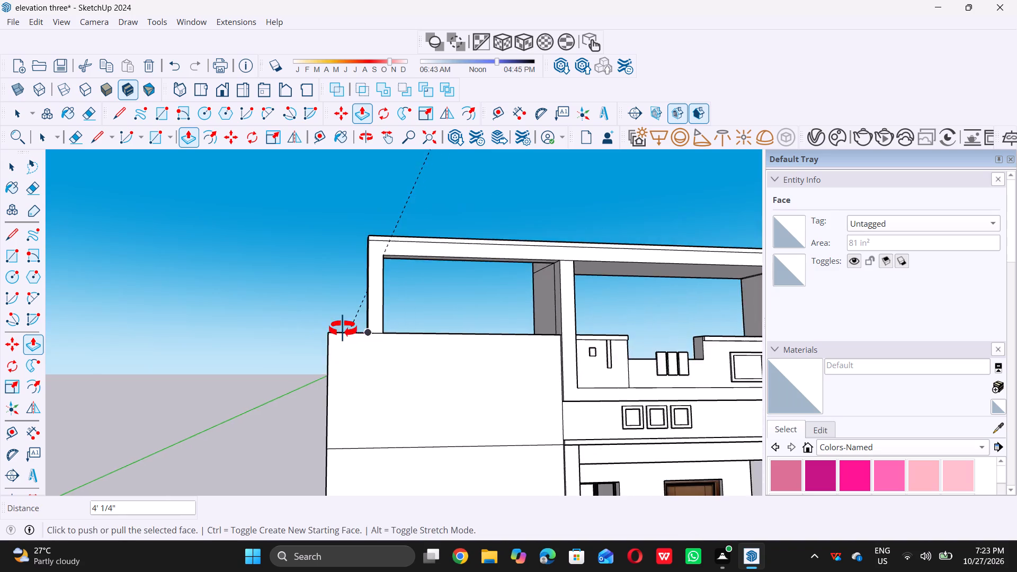
{"action": "middle_click_drag", "start_coordinate": [343, 329], "coordinate": [426, 383]}
{"action": "scroll", "coordinate": [370, 350], "scroll_direction": "up", "scroll_amount": 9}
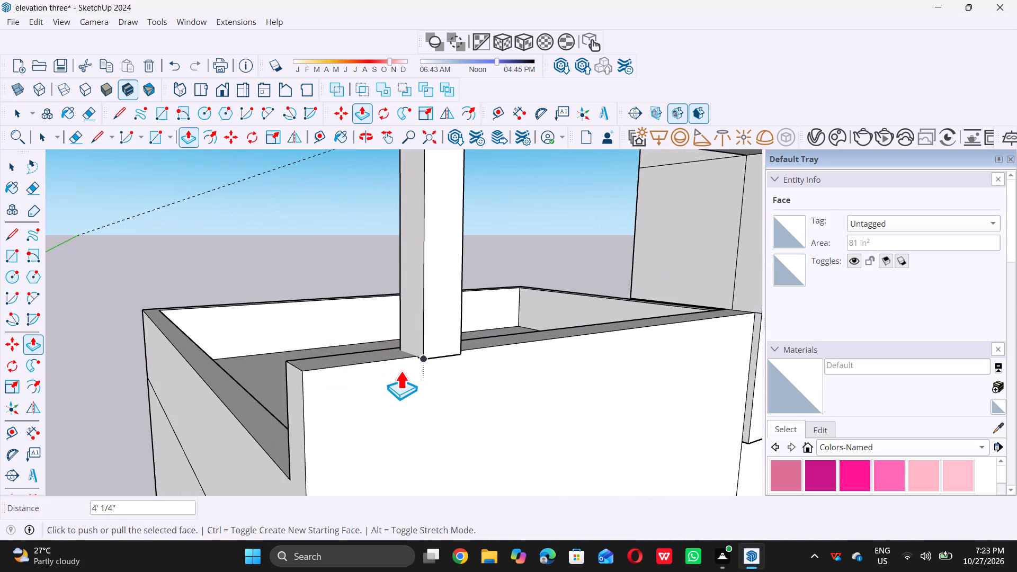
{"action": "scroll", "coordinate": [400, 365], "scroll_direction": "up", "scroll_amount": 9}
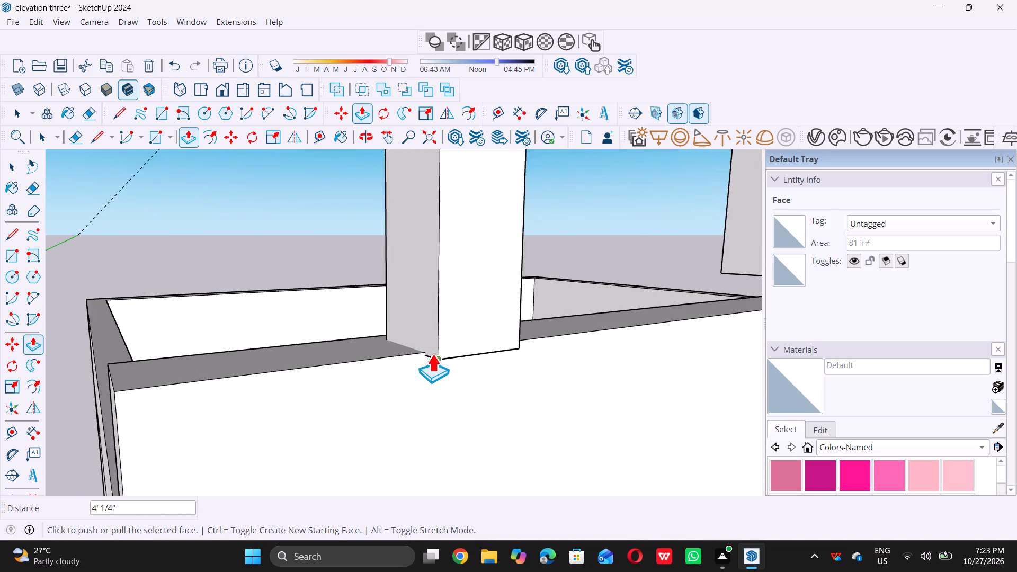
{"action": "scroll", "coordinate": [432, 354], "scroll_direction": "up", "scroll_amount": 5}
{"action": "left_click_drag", "start_coordinate": [441, 355], "coordinate": [441, 343]}
{"action": "left_click_drag", "start_coordinate": [441, 343], "coordinate": [436, 350]}
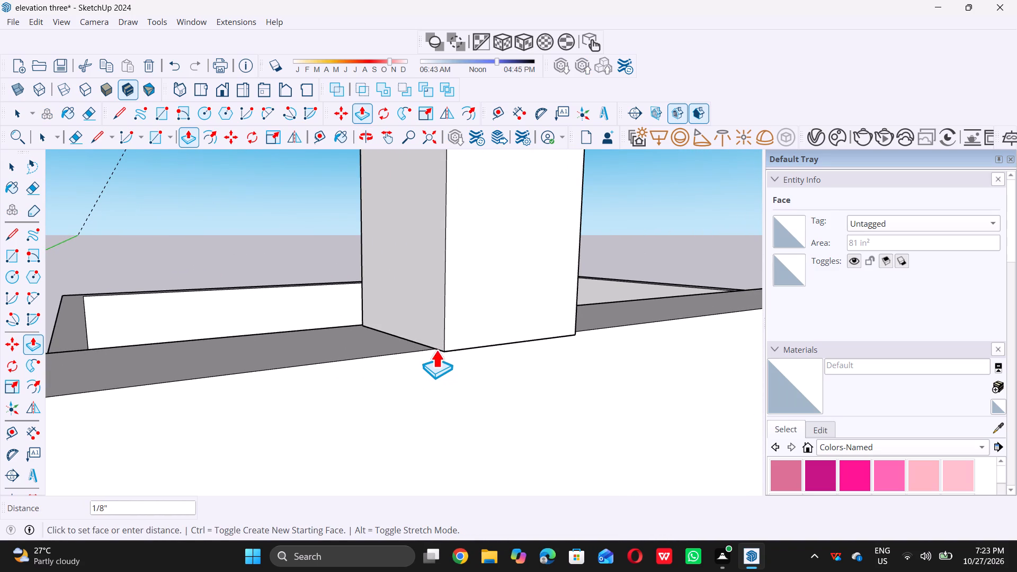
{"action": "left_click_drag", "start_coordinate": [436, 350], "coordinate": [436, 352]}
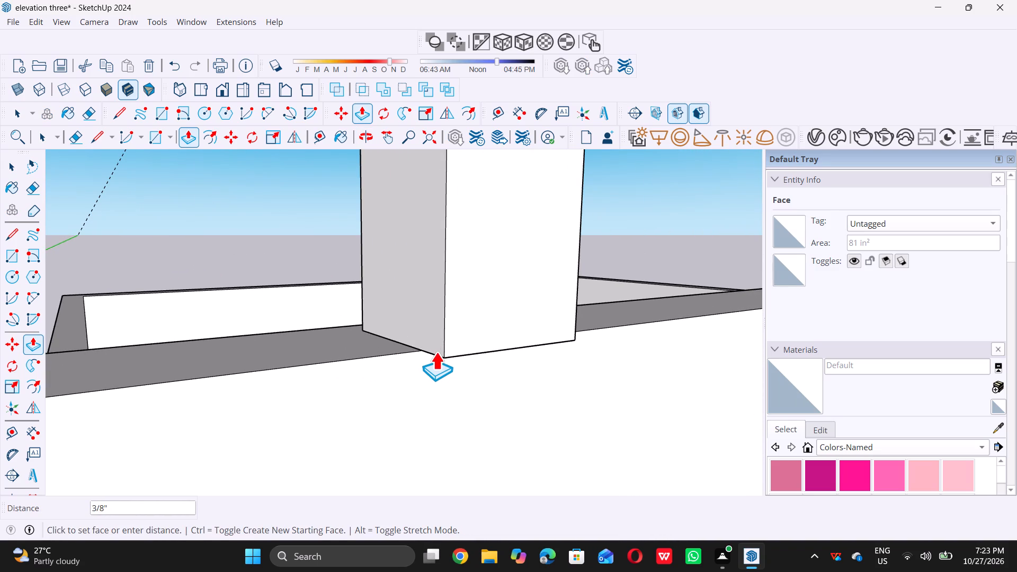
{"action": "left_click_drag", "start_coordinate": [436, 352], "coordinate": [436, 351]}
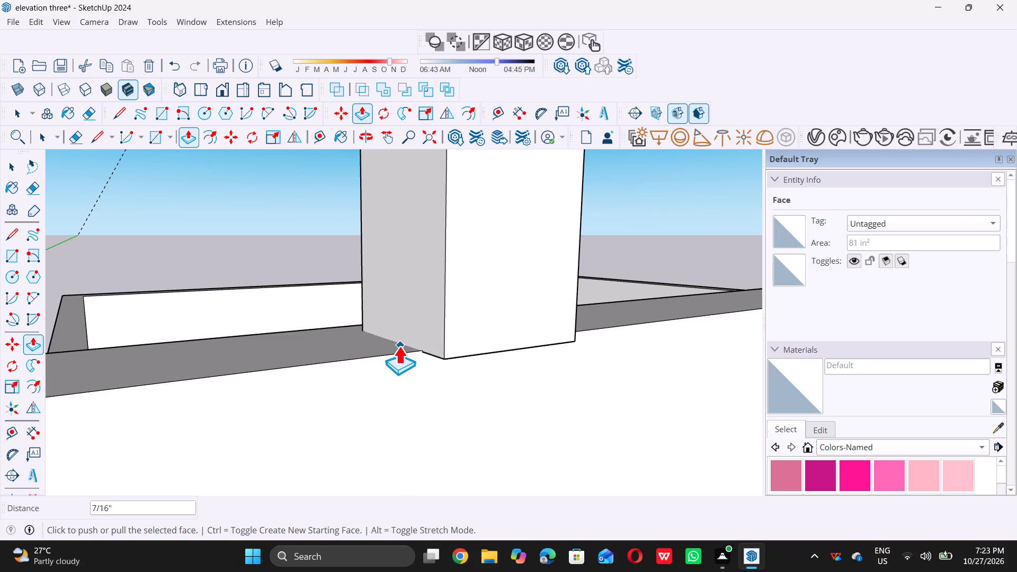
{"action": "scroll", "coordinate": [400, 354], "scroll_direction": "up", "scroll_amount": 5}
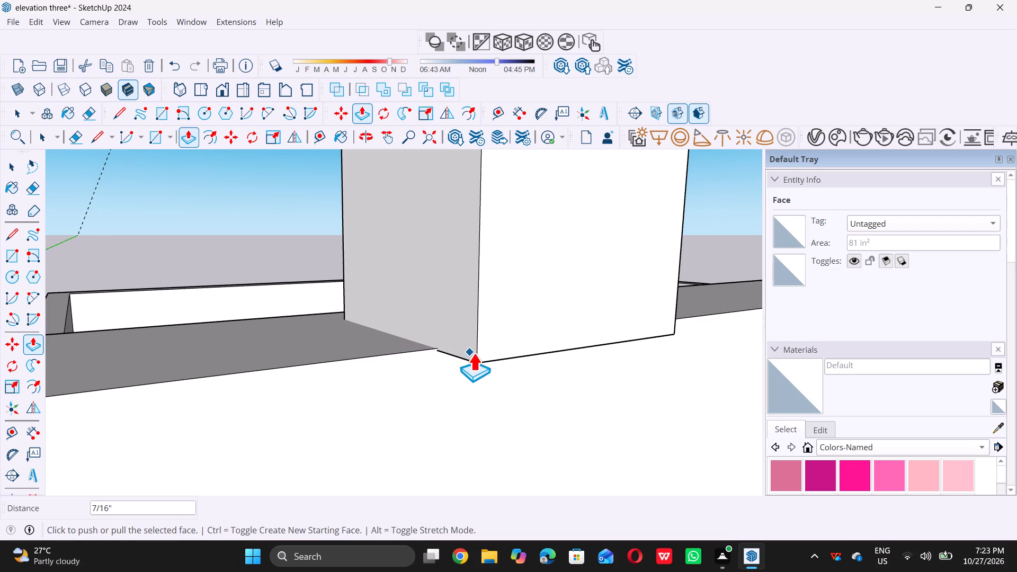
Push/pull the end post's bottom face until it seats on the side block's wall top, finishing with about 2 7/16" down.
{"action": "left_click", "coordinate": [475, 352]}
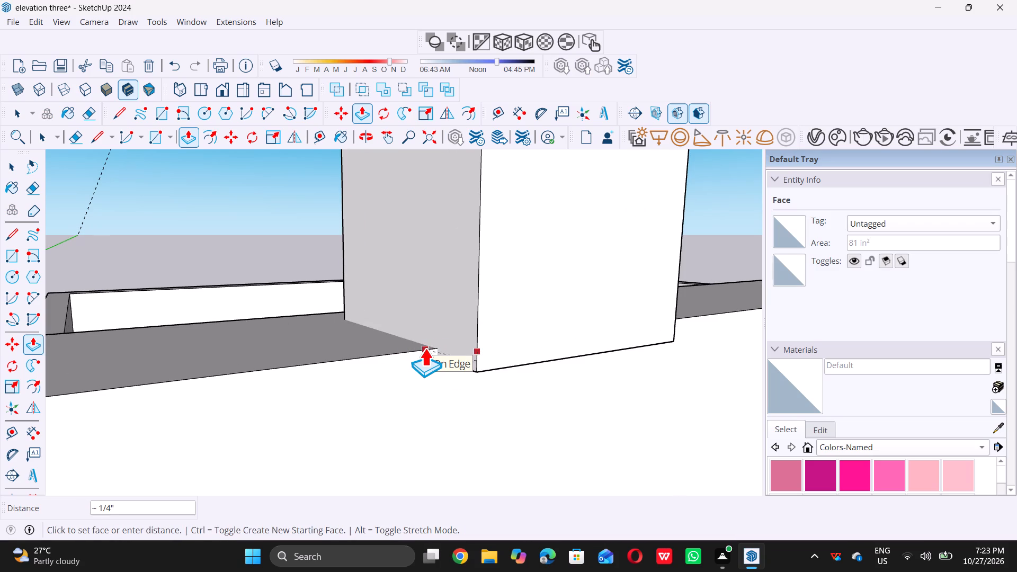
{"action": "left_click_drag", "start_coordinate": [420, 330], "coordinate": [416, 326]}
{"action": "middle_click_drag", "start_coordinate": [452, 302], "coordinate": [494, 193]}
{"action": "scroll", "coordinate": [497, 269], "scroll_direction": "up", "scroll_amount": 3}
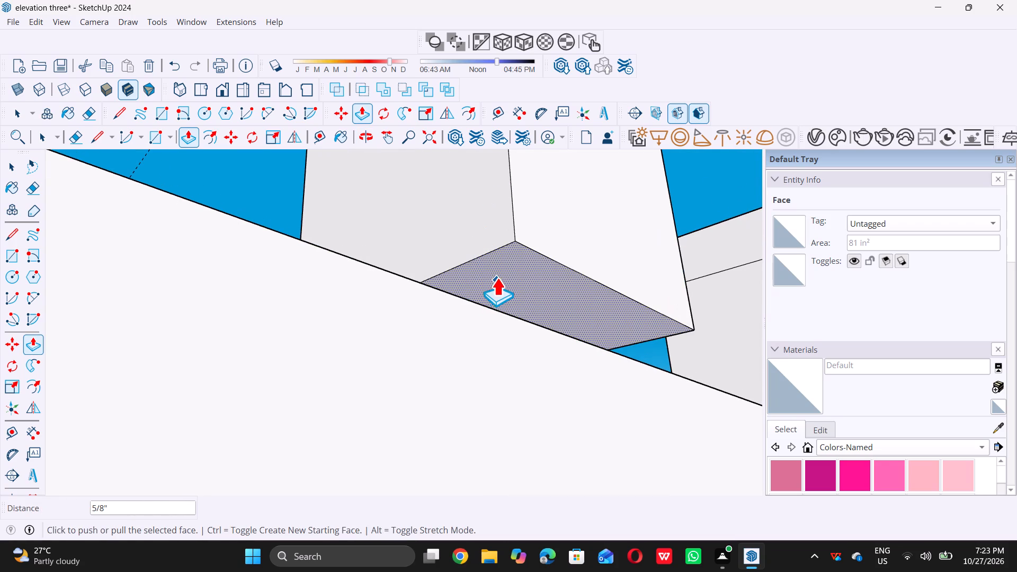
{"action": "triple_click", "coordinate": [496, 274]}
{"action": "triple_click", "coordinate": [496, 274]}
{"action": "triple_click", "coordinate": [488, 238]}
{"action": "left_click_drag", "start_coordinate": [490, 244], "coordinate": [493, 253]}
{"action": "left_click", "coordinate": [489, 271]}
{"action": "left_click", "coordinate": [485, 275]}
{"action": "left_click_drag", "start_coordinate": [484, 278], "coordinate": [477, 281]}
{"action": "left_click", "coordinate": [475, 281]}
{"action": "left_click_drag", "start_coordinate": [477, 284], "coordinate": [472, 289]}
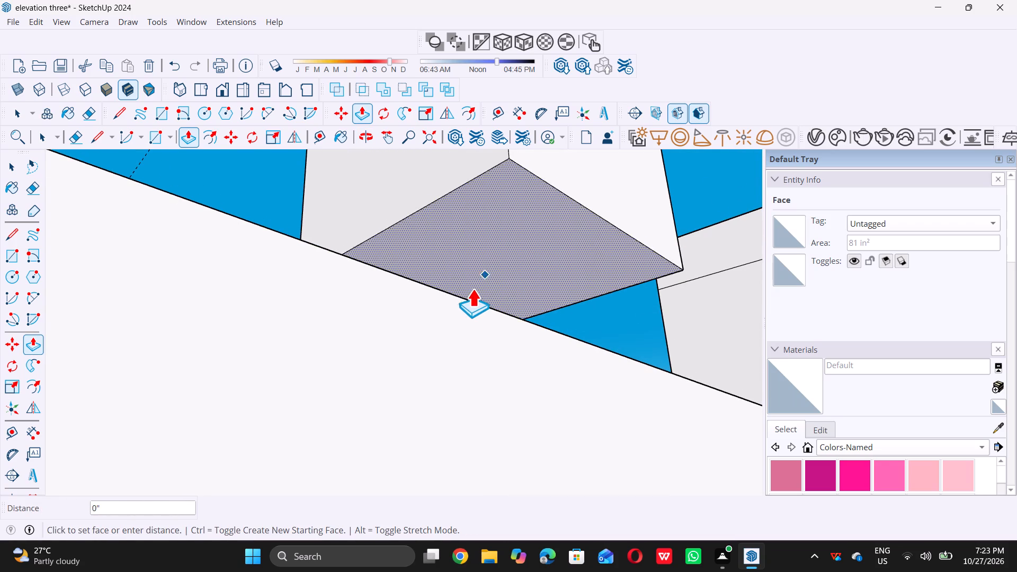
{"action": "left_click_drag", "start_coordinate": [472, 289], "coordinate": [461, 298]}
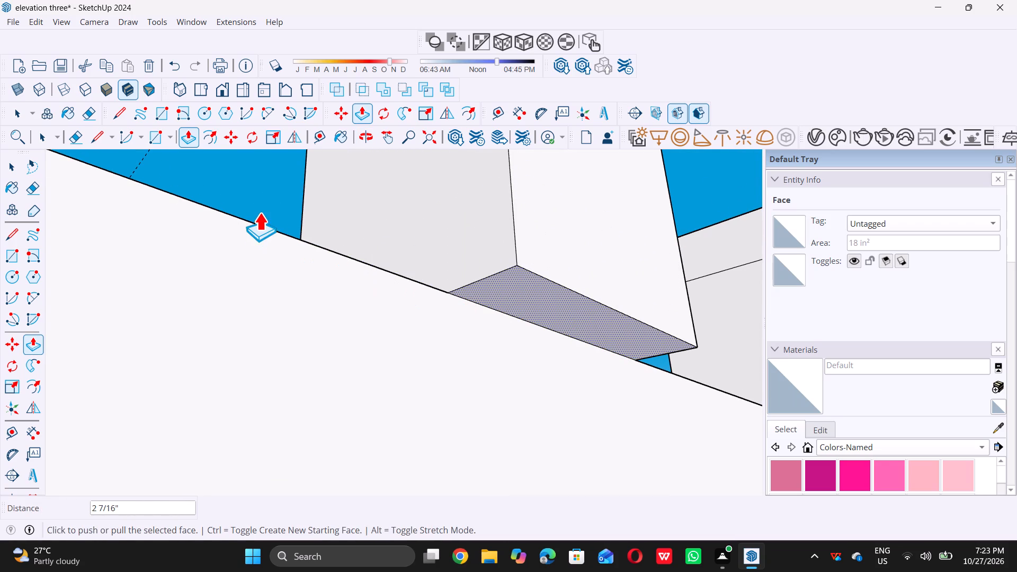
{"action": "key", "text": "space"}
{"action": "left_click", "coordinate": [267, 187]}
Examine the end post on the side block's front wall, up close and within the whole elevation.
{"action": "scroll", "coordinate": [510, 336], "scroll_direction": "down", "scroll_amount": 6}
{"action": "middle_click_drag", "start_coordinate": [531, 247], "coordinate": [528, 263]}
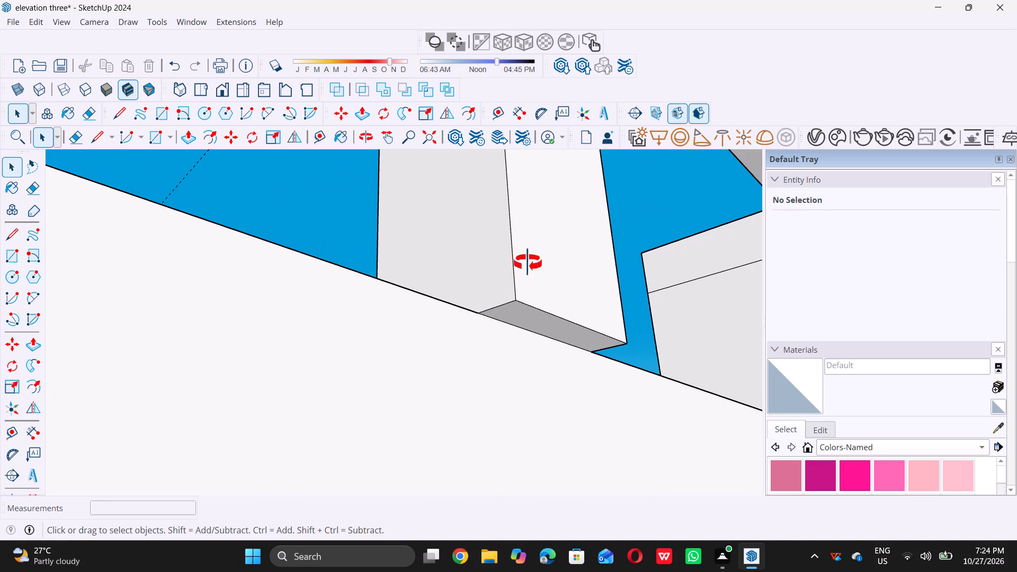
{"action": "middle_click_drag", "start_coordinate": [528, 263], "coordinate": [507, 365]}
{"action": "scroll", "coordinate": [484, 351], "scroll_direction": "down", "scroll_amount": 18}
{"action": "scroll", "coordinate": [437, 398], "scroll_direction": "up", "scroll_amount": 1}
{"action": "scroll", "coordinate": [437, 398], "scroll_direction": "down", "scroll_amount": 5}
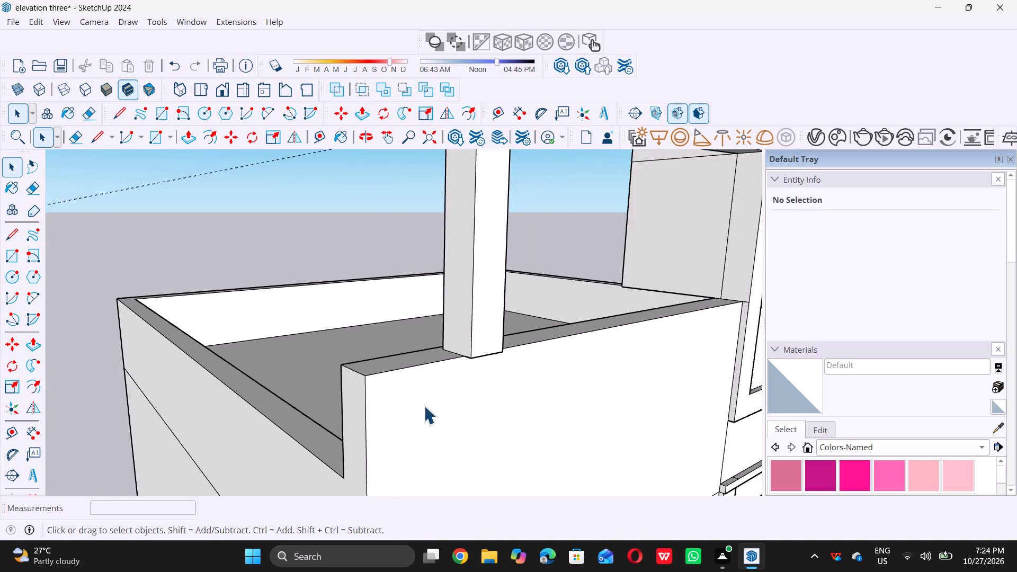
{"action": "scroll", "coordinate": [424, 406], "scroll_direction": "down", "scroll_amount": 13}
{"action": "scroll", "coordinate": [451, 337], "scroll_direction": "down", "scroll_amount": 12}
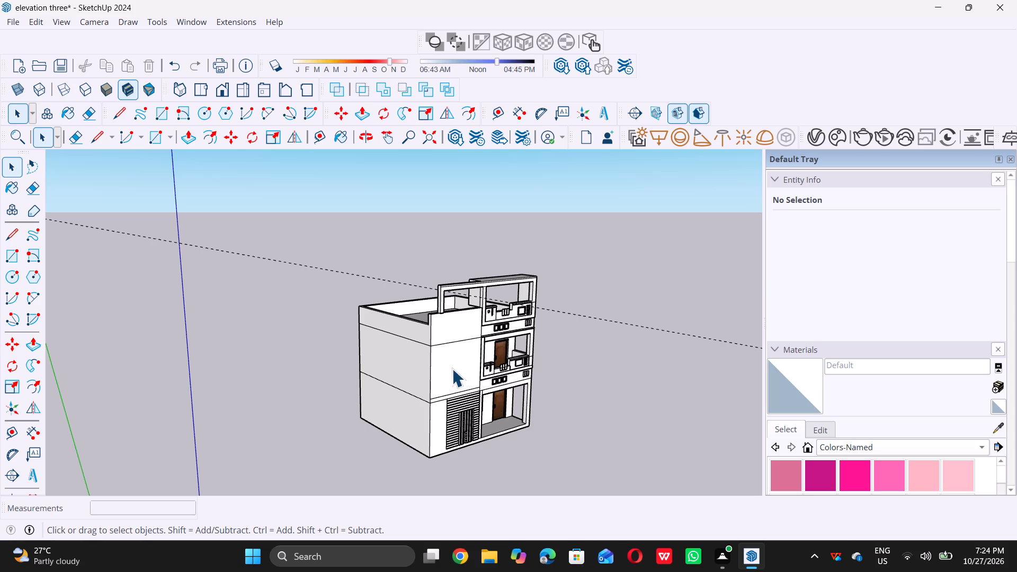
{"action": "scroll", "coordinate": [459, 415], "scroll_direction": "up", "scroll_amount": 11}
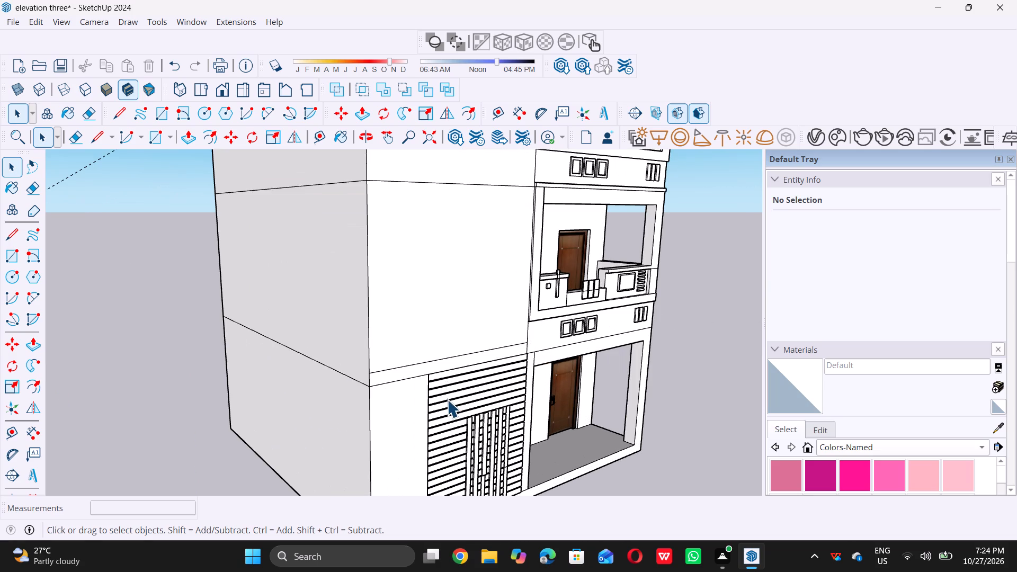
{"action": "scroll", "coordinate": [438, 401], "scroll_direction": "down", "scroll_amount": 8}
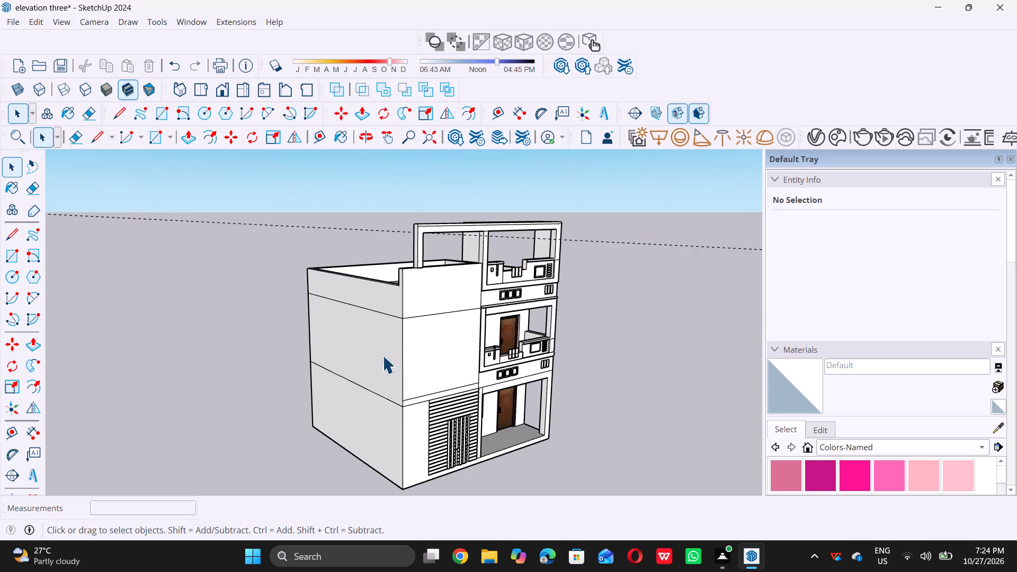
{"action": "middle_click_drag", "start_coordinate": [380, 312], "coordinate": [399, 265]}
Draw a 9" line along the wall-side edge of the end post's projecting bottom strip.
{"action": "scroll", "coordinate": [421, 253], "scroll_direction": "up", "scroll_amount": 17}
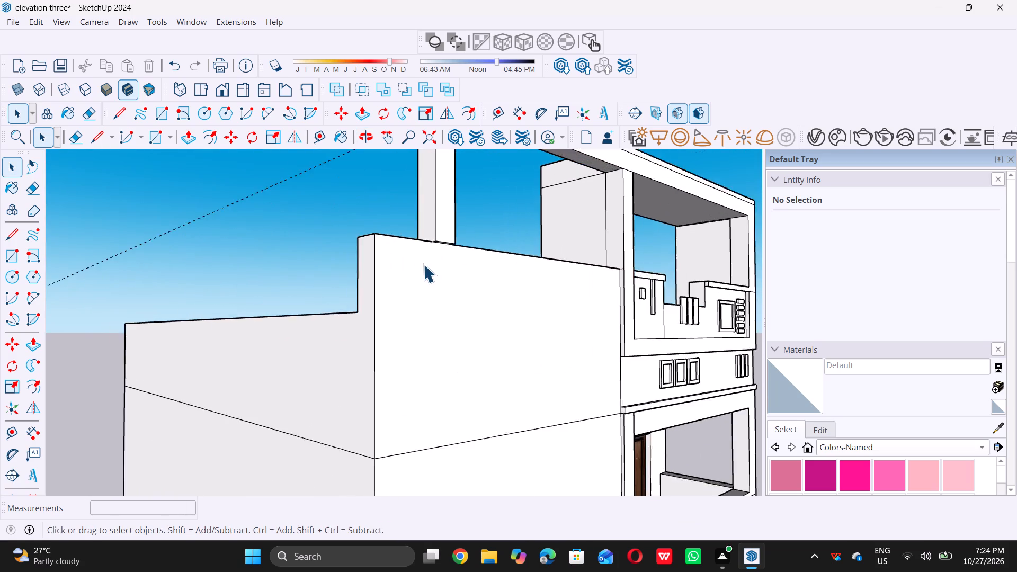
{"action": "scroll", "coordinate": [423, 264], "scroll_direction": "up", "scroll_amount": 2}
{"action": "middle_click_drag", "start_coordinate": [428, 276], "coordinate": [431, 253]}
{"action": "scroll", "coordinate": [428, 276], "scroll_direction": "up", "scroll_amount": 1}
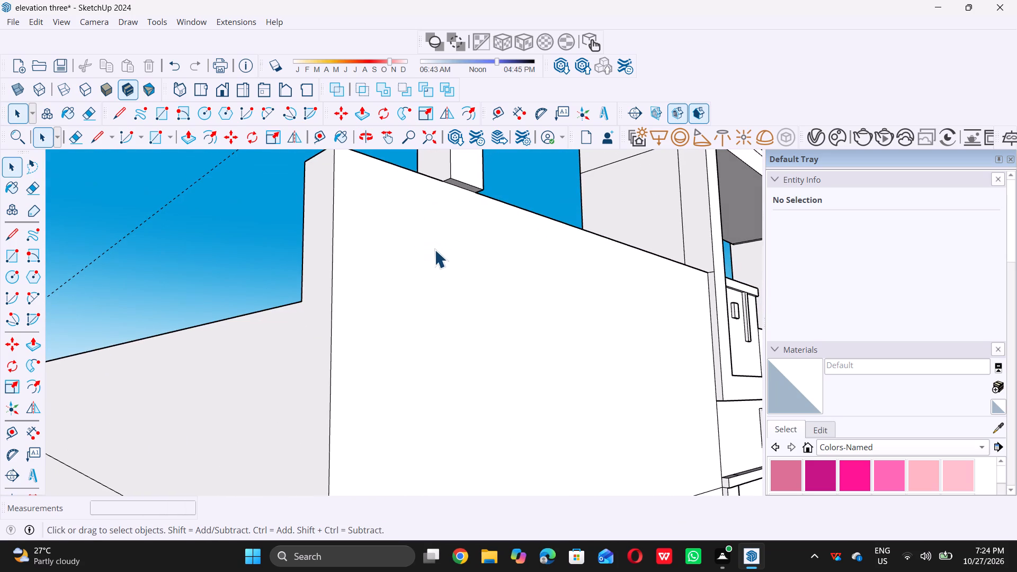
{"action": "middle_click_drag", "start_coordinate": [454, 182], "coordinate": [445, 160]}
{"action": "scroll", "coordinate": [444, 165], "scroll_direction": "up", "scroll_amount": 2}
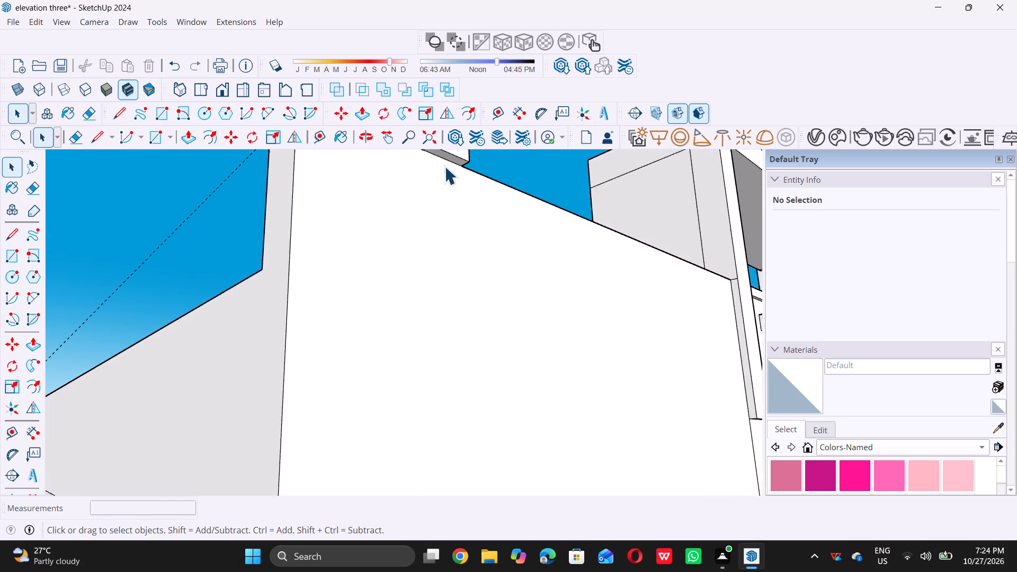
{"action": "scroll", "coordinate": [444, 166], "scroll_direction": "up", "scroll_amount": 5}
{"action": "scroll", "coordinate": [506, 328], "scroll_direction": "down", "scroll_amount": 5}
{"action": "scroll", "coordinate": [445, 242], "scroll_direction": "up", "scroll_amount": 5}
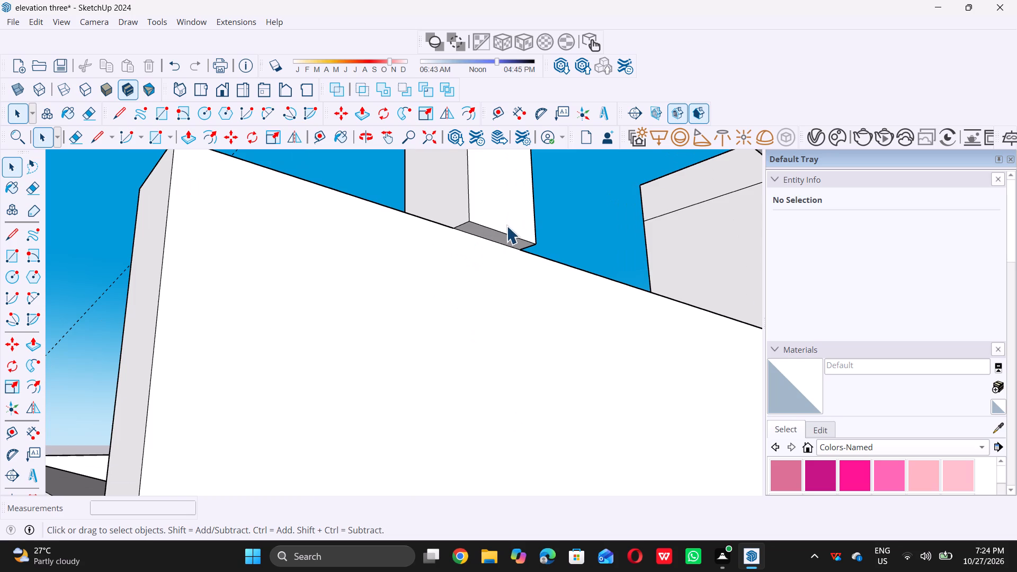
{"action": "left_click", "coordinate": [497, 240]}
{"action": "scroll", "coordinate": [488, 244], "scroll_direction": "up", "scroll_amount": 3}
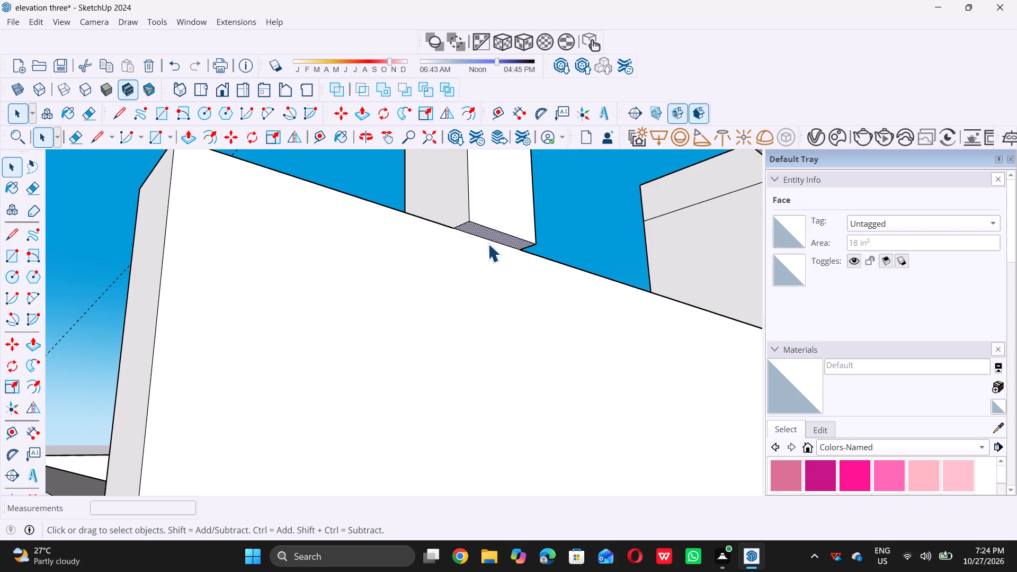
{"action": "scroll", "coordinate": [488, 244], "scroll_direction": "up", "scroll_amount": 2}
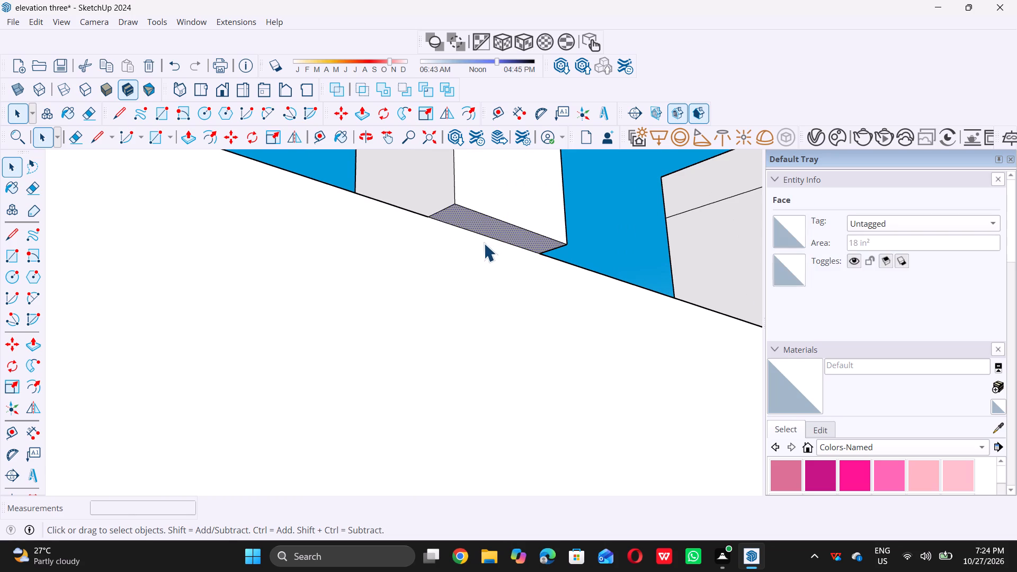
{"action": "key", "text": "l"}
{"action": "scroll", "coordinate": [494, 261], "scroll_direction": "up", "scroll_amount": 8}
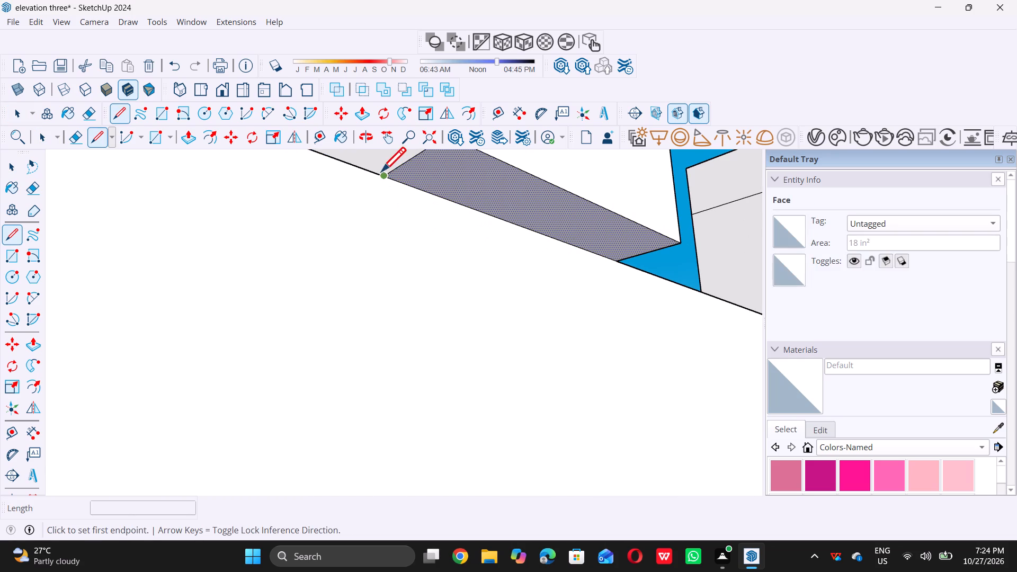
{"action": "left_click", "coordinate": [385, 175]}
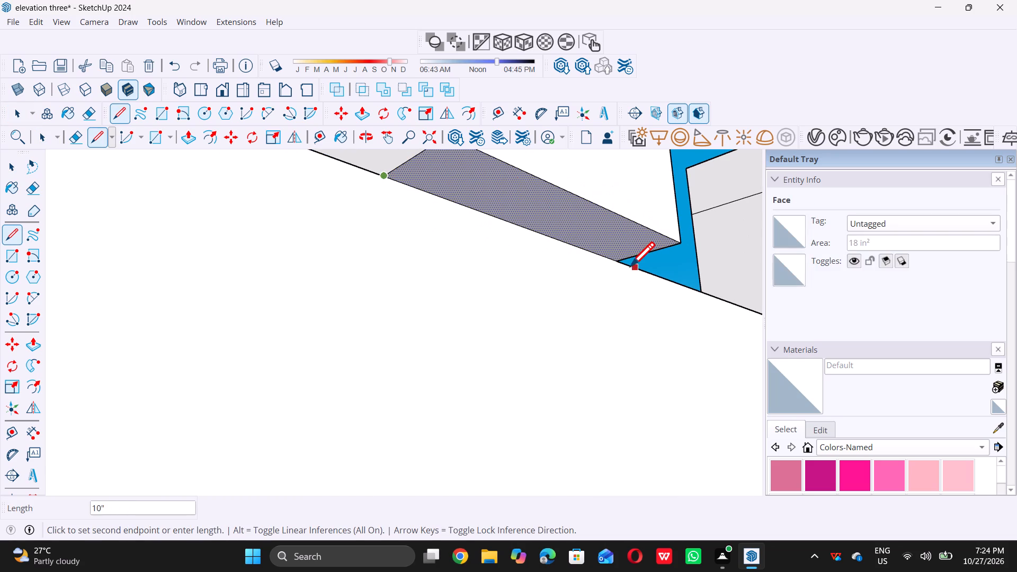
{"action": "left_click", "coordinate": [620, 262]}
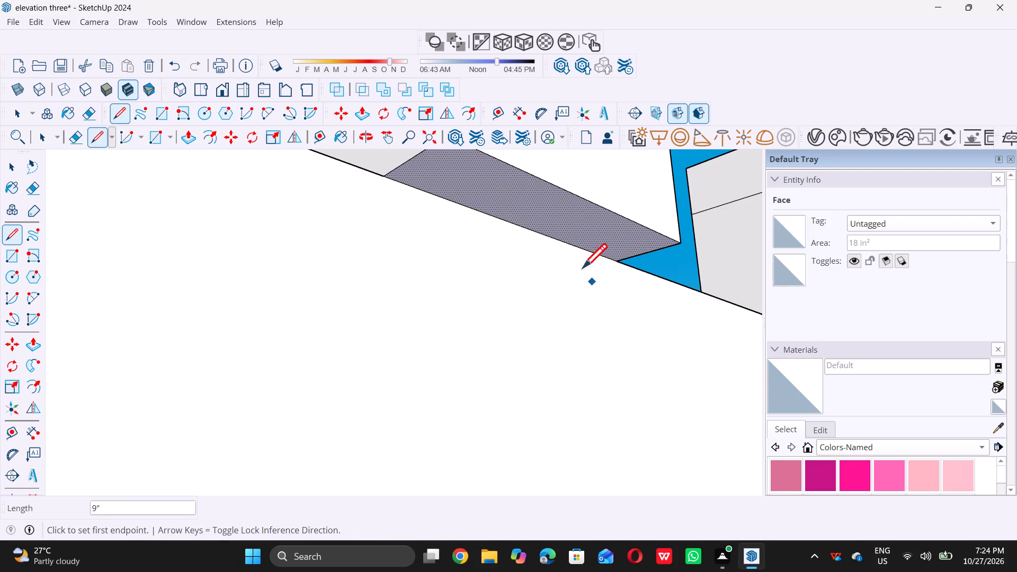
Push/pull the end post's projecting bottom strip down about 15' 8" along the front wall, to just above the band over the shutter.
{"action": "key", "text": "p"}
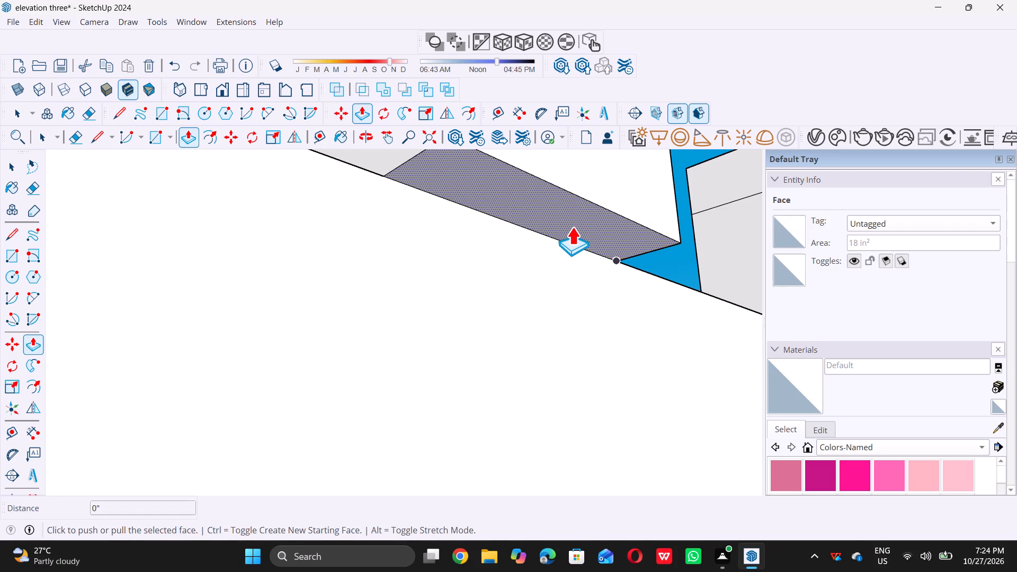
{"action": "left_click", "coordinate": [575, 221]}
{"action": "scroll", "coordinate": [548, 318], "scroll_direction": "down", "scroll_amount": 10}
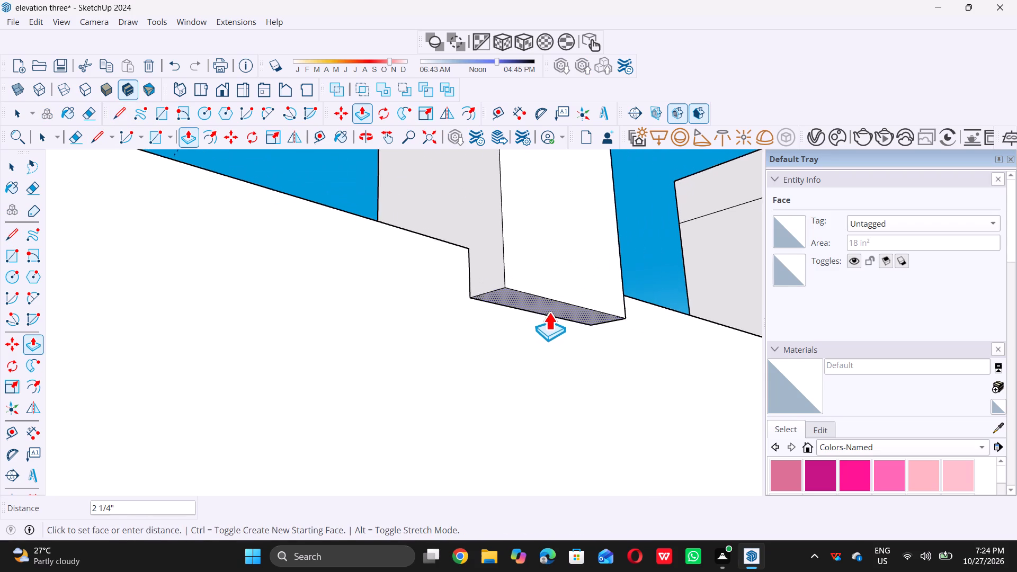
{"action": "scroll", "coordinate": [549, 312], "scroll_direction": "down", "scroll_amount": 20}
{"action": "scroll", "coordinate": [549, 312], "scroll_direction": "down", "scroll_amount": 8}
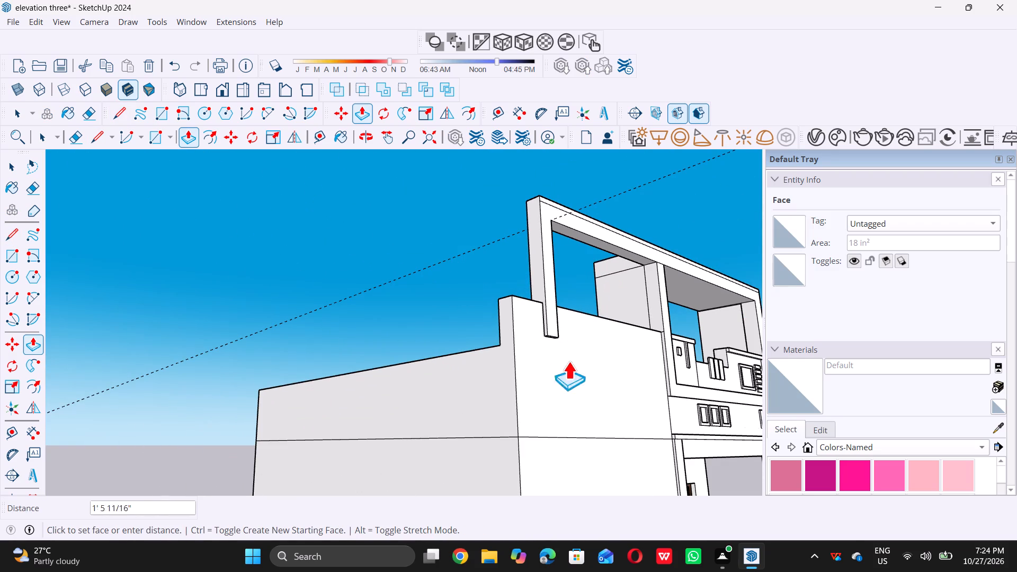
{"action": "scroll", "coordinate": [573, 393], "scroll_direction": "down", "scroll_amount": 20}
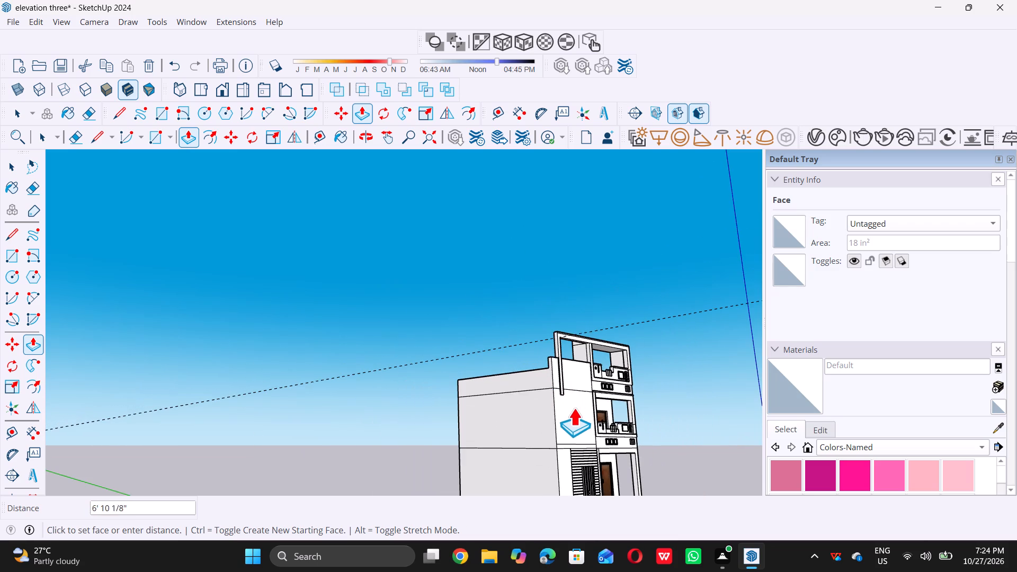
{"action": "scroll", "coordinate": [577, 427], "scroll_direction": "up", "scroll_amount": 14}
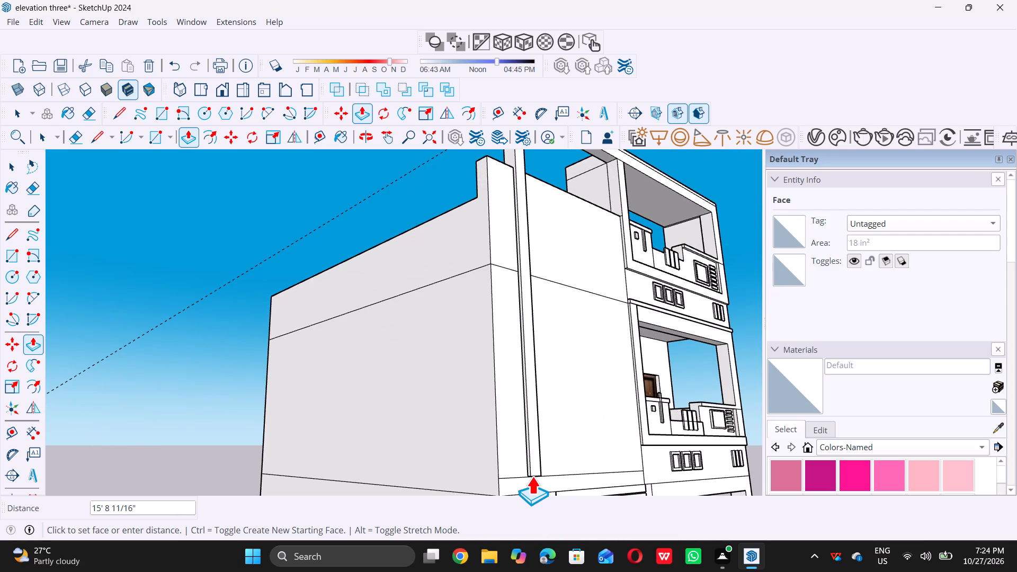
{"action": "left_click", "coordinate": [531, 476]}
{"action": "key", "text": "space"}
Draw two vertical lines about 9 5/16" long from the strip's lower back corners down to the band's bottom line.
{"action": "scroll", "coordinate": [514, 414], "scroll_direction": "down", "scroll_amount": 8}
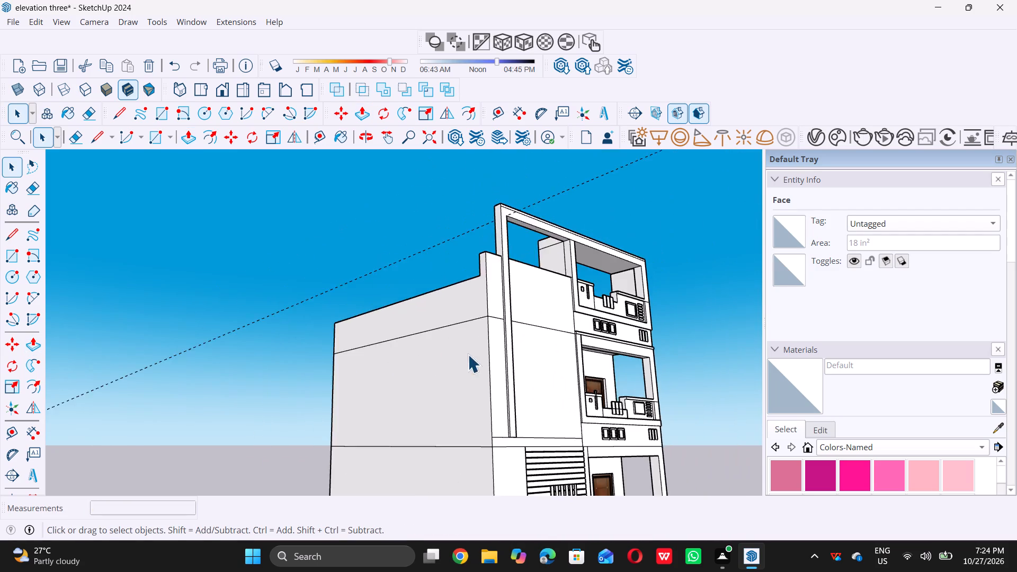
{"action": "scroll", "coordinate": [468, 354], "scroll_direction": "down", "scroll_amount": 3}
{"action": "middle_click_drag", "start_coordinate": [535, 376], "coordinate": [363, 413]}
{"action": "scroll", "coordinate": [374, 397], "scroll_direction": "down", "scroll_amount": 5}
{"action": "middle_click_drag", "start_coordinate": [409, 403], "coordinate": [405, 418]}
{"action": "scroll", "coordinate": [416, 420], "scroll_direction": "up", "scroll_amount": 8}
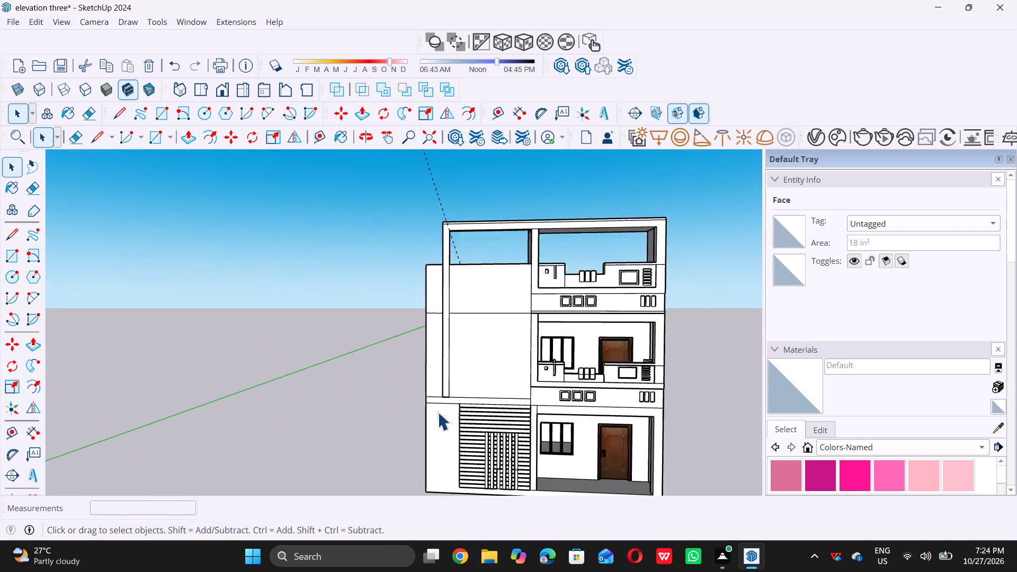
{"action": "scroll", "coordinate": [438, 412], "scroll_direction": "up", "scroll_amount": 16}
{"action": "middle_click_drag", "start_coordinate": [454, 389], "coordinate": [396, 314]}
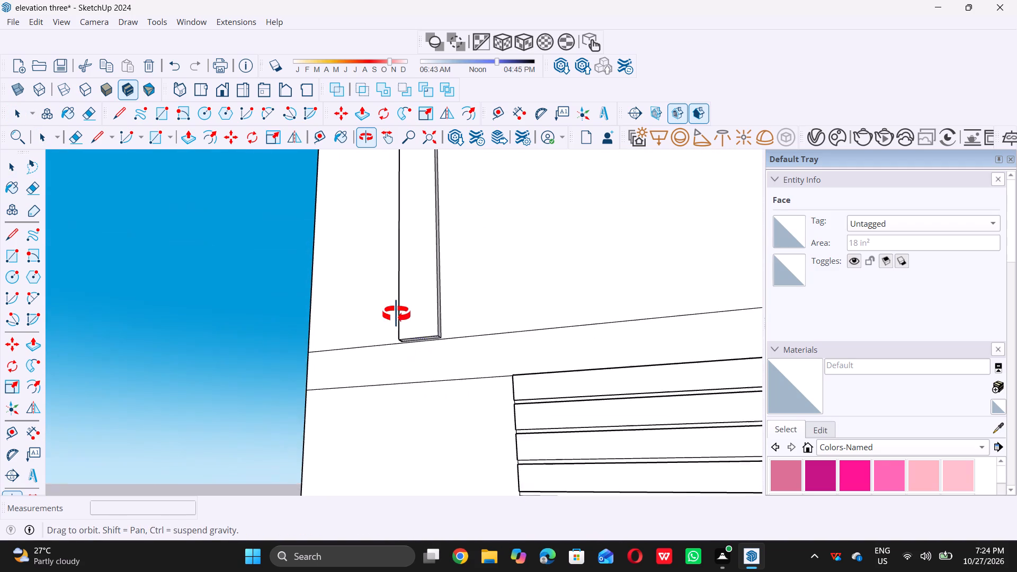
{"action": "middle_click_drag", "start_coordinate": [396, 314], "coordinate": [396, 314]}
{"action": "scroll", "coordinate": [411, 343], "scroll_direction": "up", "scroll_amount": 9}
{"action": "scroll", "coordinate": [344, 353], "scroll_direction": "up", "scroll_amount": 1}
{"action": "middle_click_drag", "start_coordinate": [346, 351], "coordinate": [419, 352]}
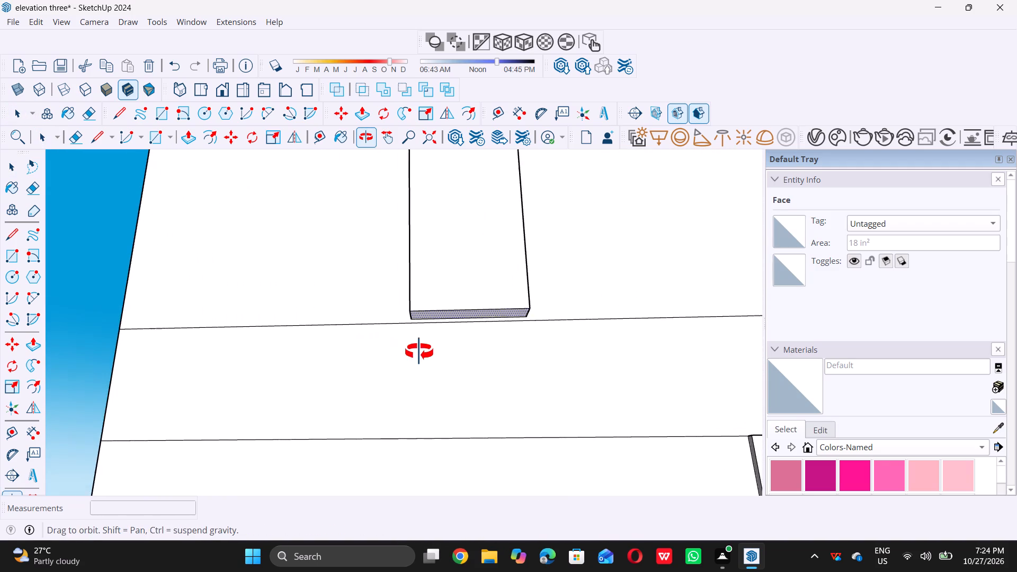
{"action": "middle_click_drag", "start_coordinate": [419, 352], "coordinate": [420, 352]}
{"action": "scroll", "coordinate": [419, 353], "scroll_direction": "up", "scroll_amount": 5}
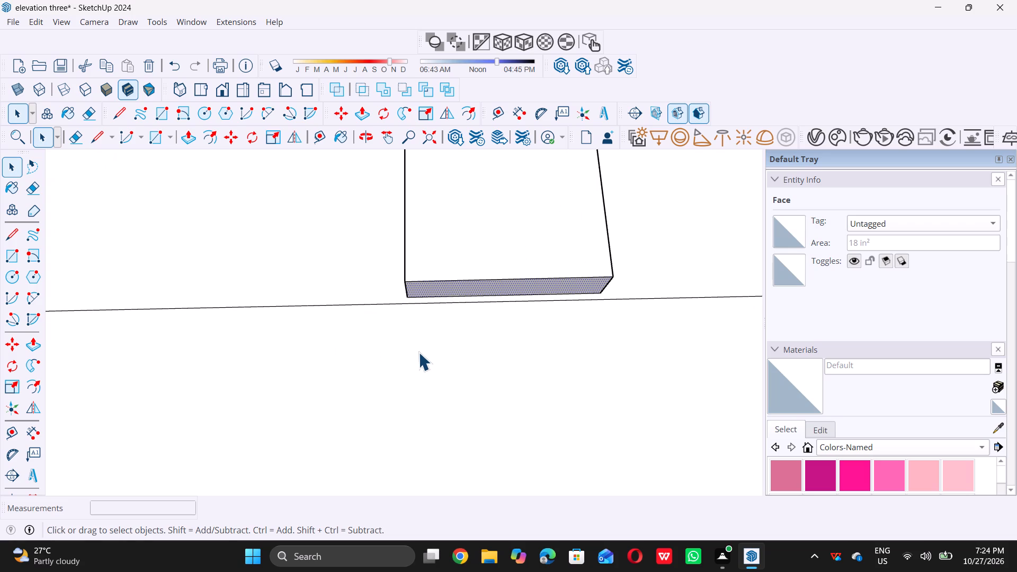
{"action": "key", "text": "l"}
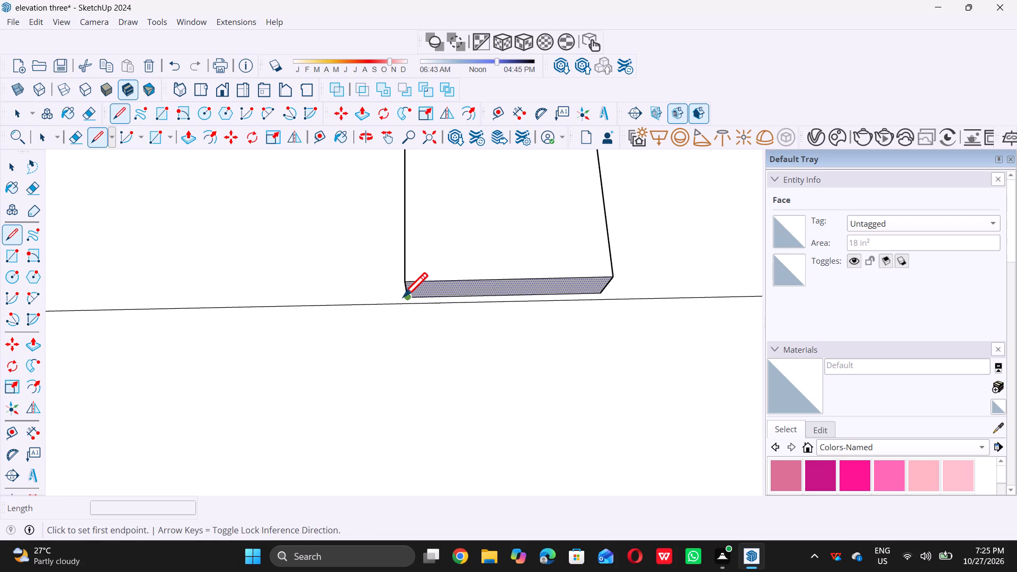
{"action": "left_click", "coordinate": [404, 297]}
{"action": "scroll", "coordinate": [405, 297], "scroll_direction": "down", "scroll_amount": 10}
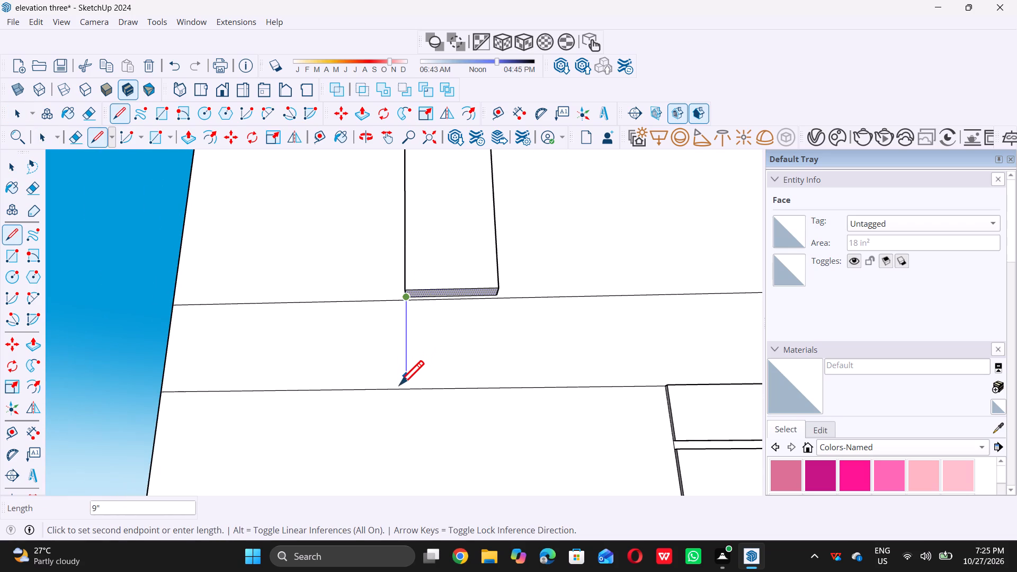
{"action": "left_click", "coordinate": [399, 386]}
{"action": "scroll", "coordinate": [513, 308], "scroll_direction": "up", "scroll_amount": 8}
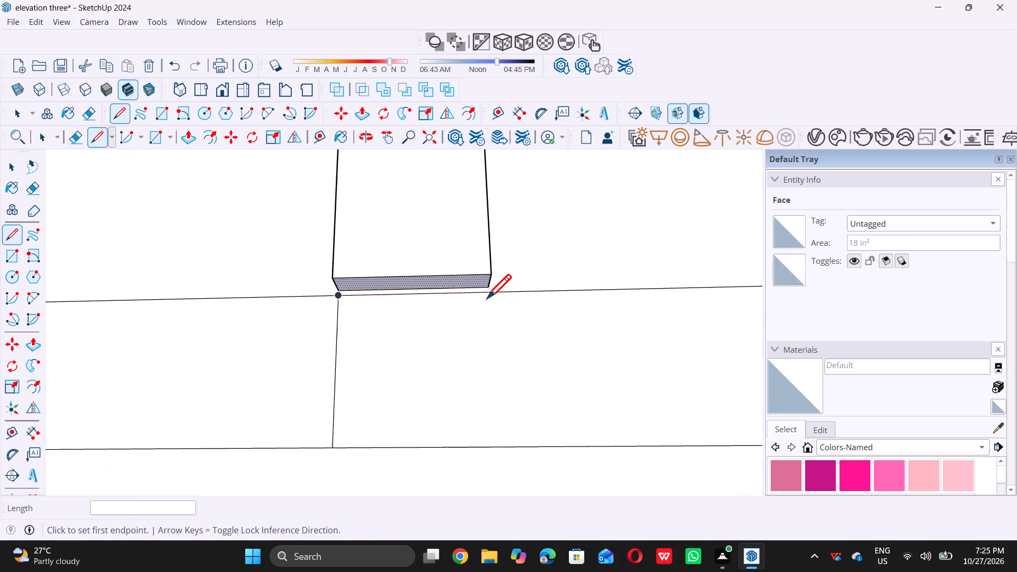
{"action": "left_click", "coordinate": [488, 284]}
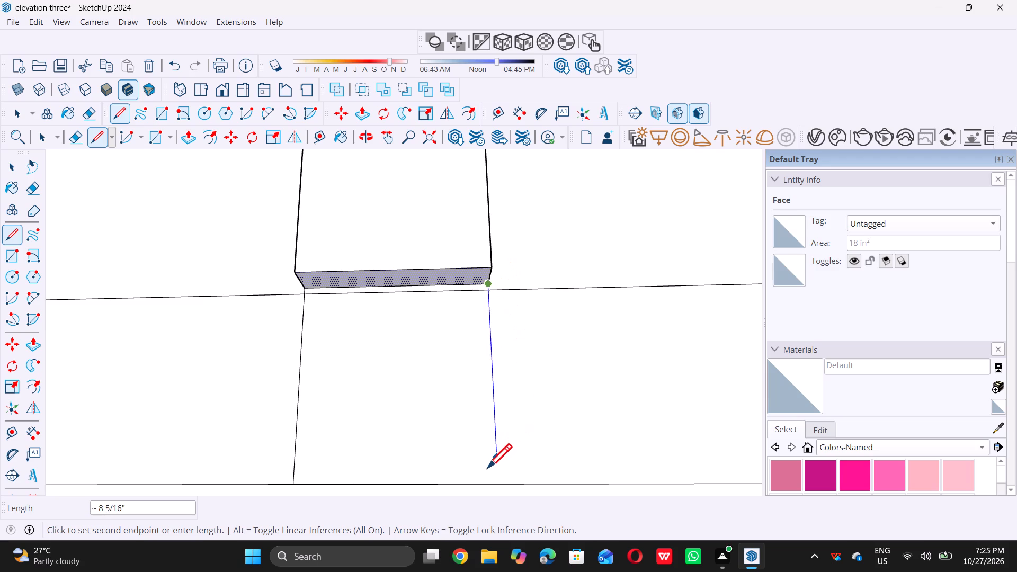
{"action": "left_click", "coordinate": [495, 482]}
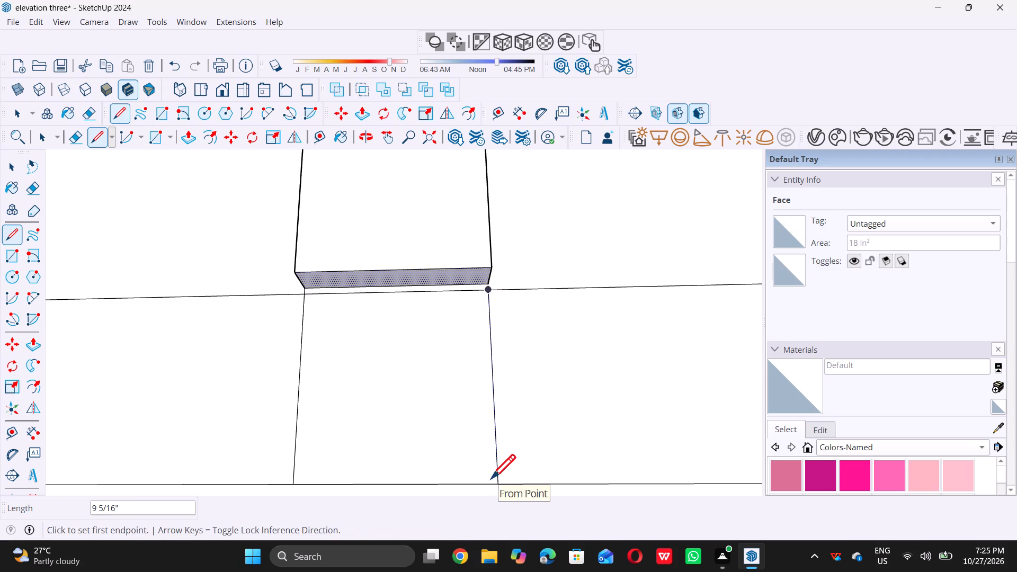
Erase the vertical line below the strip's lower back corner nearer the balconies, within the band.
{"action": "key", "text": "space"}
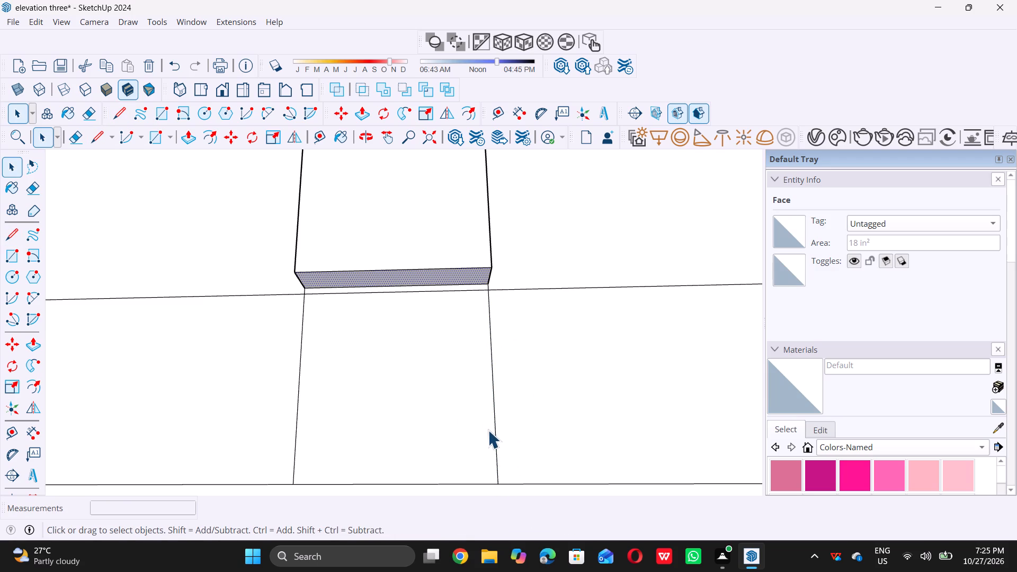
{"action": "key", "text": "e"}
{"action": "left_click", "coordinate": [494, 406]}
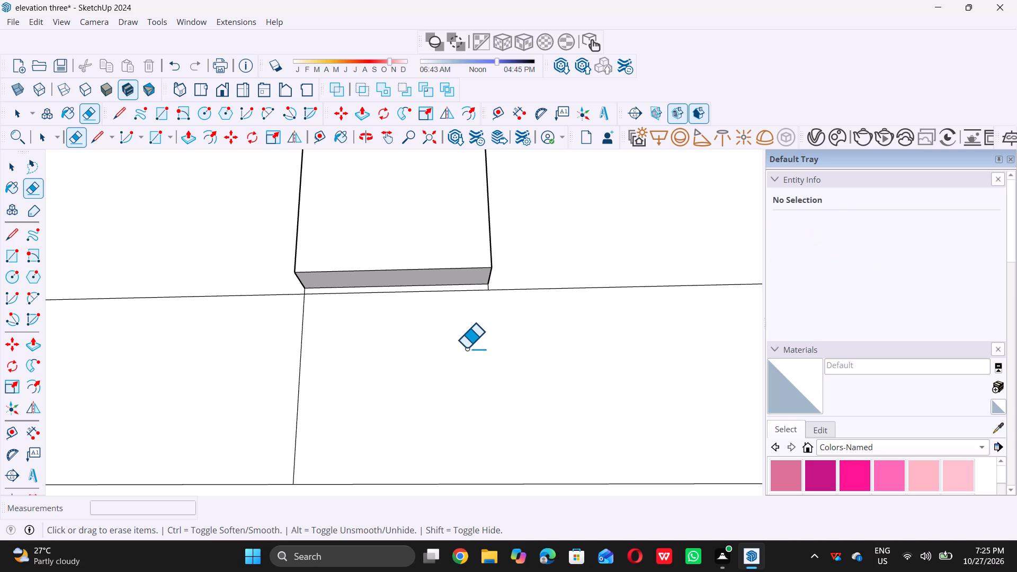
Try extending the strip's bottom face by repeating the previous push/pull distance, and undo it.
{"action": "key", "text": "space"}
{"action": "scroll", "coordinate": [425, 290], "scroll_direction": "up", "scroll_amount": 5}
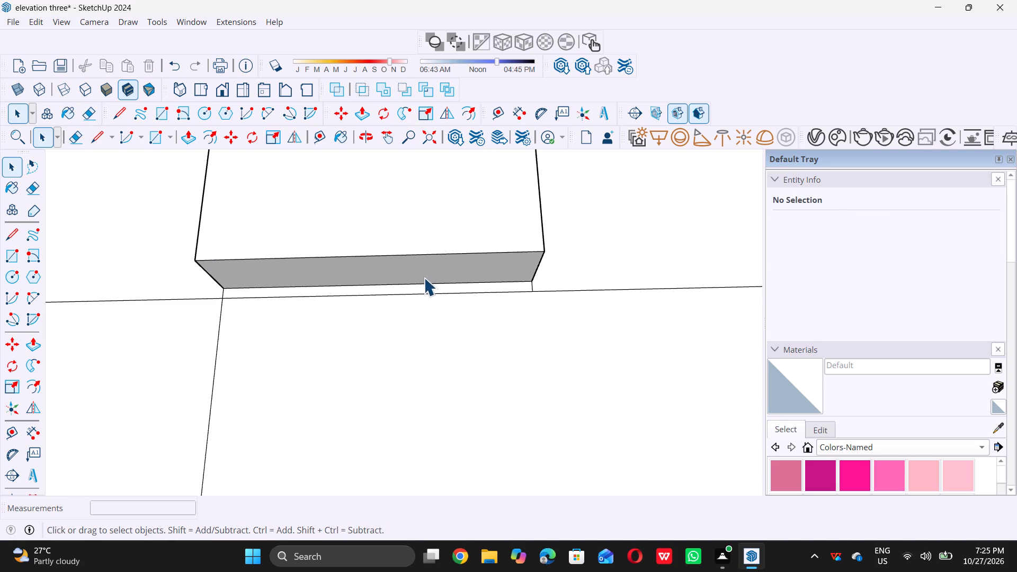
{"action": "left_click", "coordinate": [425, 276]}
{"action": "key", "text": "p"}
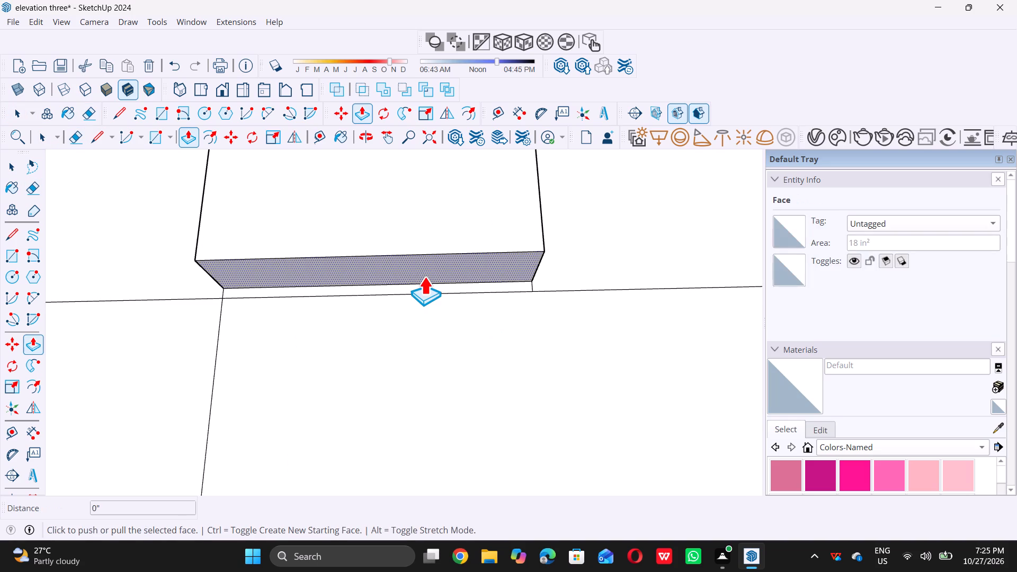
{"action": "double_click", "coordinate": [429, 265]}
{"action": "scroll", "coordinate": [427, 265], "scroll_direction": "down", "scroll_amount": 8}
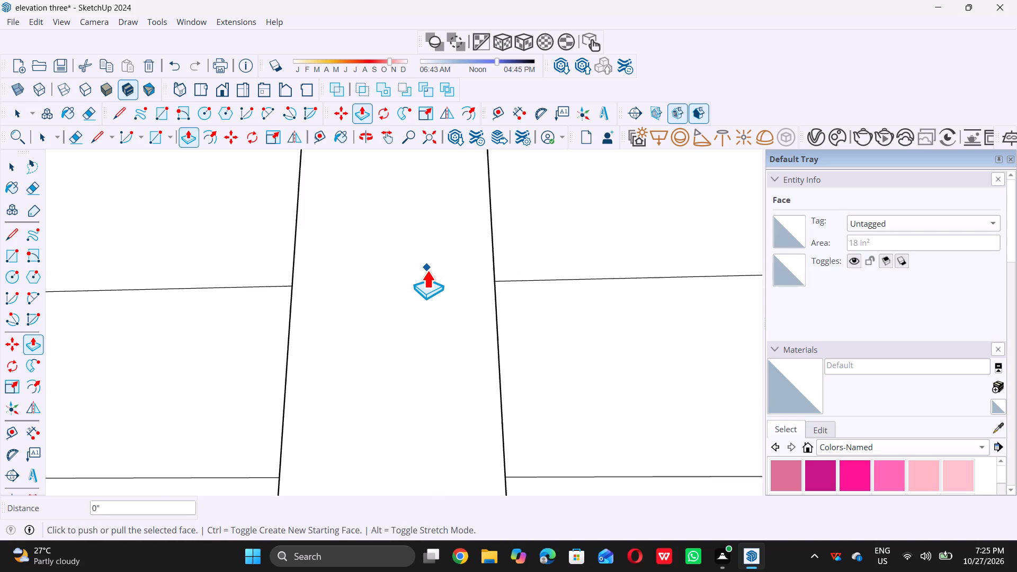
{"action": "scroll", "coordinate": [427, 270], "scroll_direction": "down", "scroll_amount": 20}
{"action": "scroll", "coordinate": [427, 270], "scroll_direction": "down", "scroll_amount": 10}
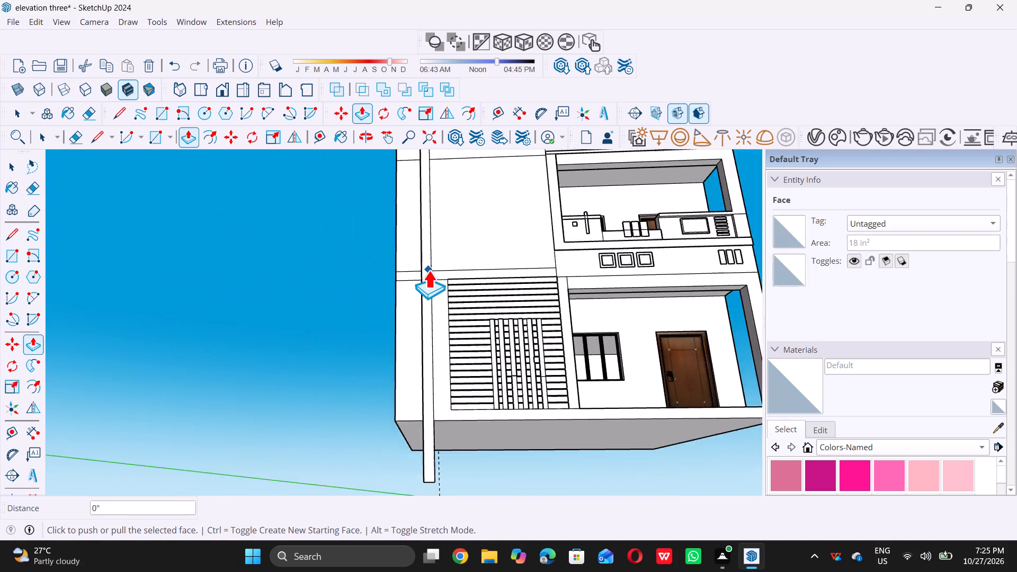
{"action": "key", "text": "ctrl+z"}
Push/pull the strip's bottom face down about 9 1/4" to meet the band's bottom line above the shutter.
{"action": "middle_click_drag", "start_coordinate": [420, 276], "coordinate": [417, 248]}
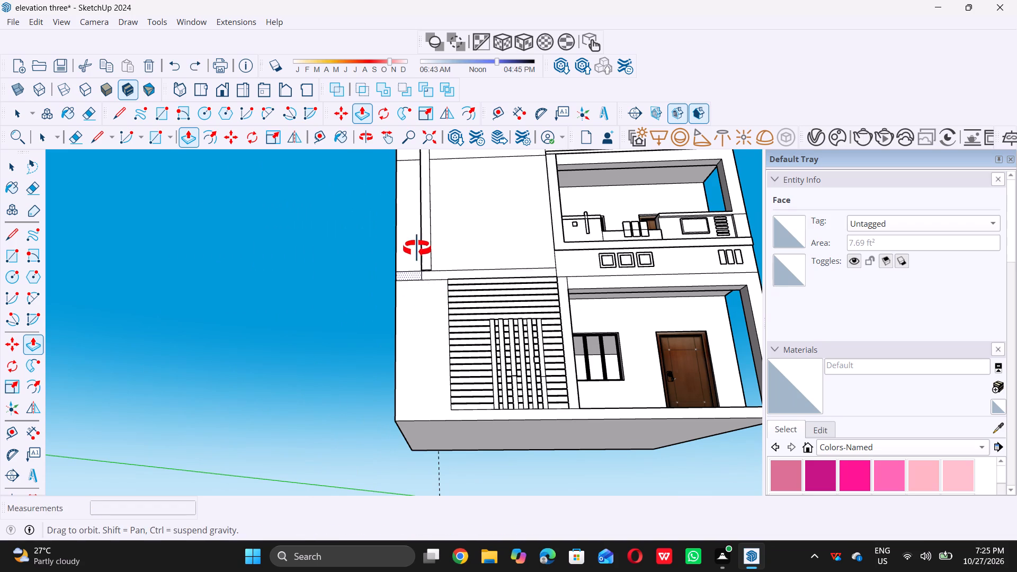
{"action": "middle_click_drag", "start_coordinate": [417, 248], "coordinate": [418, 230]}
{"action": "scroll", "coordinate": [441, 270], "scroll_direction": "up", "scroll_amount": 20}
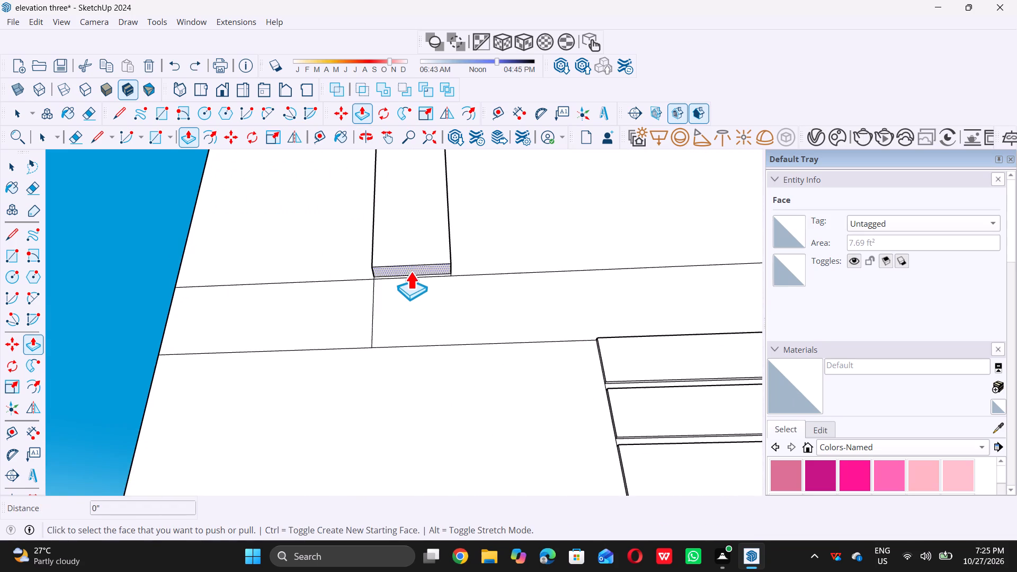
{"action": "scroll", "coordinate": [411, 269], "scroll_direction": "up", "scroll_amount": 5}
{"action": "left_click", "coordinate": [411, 268]}
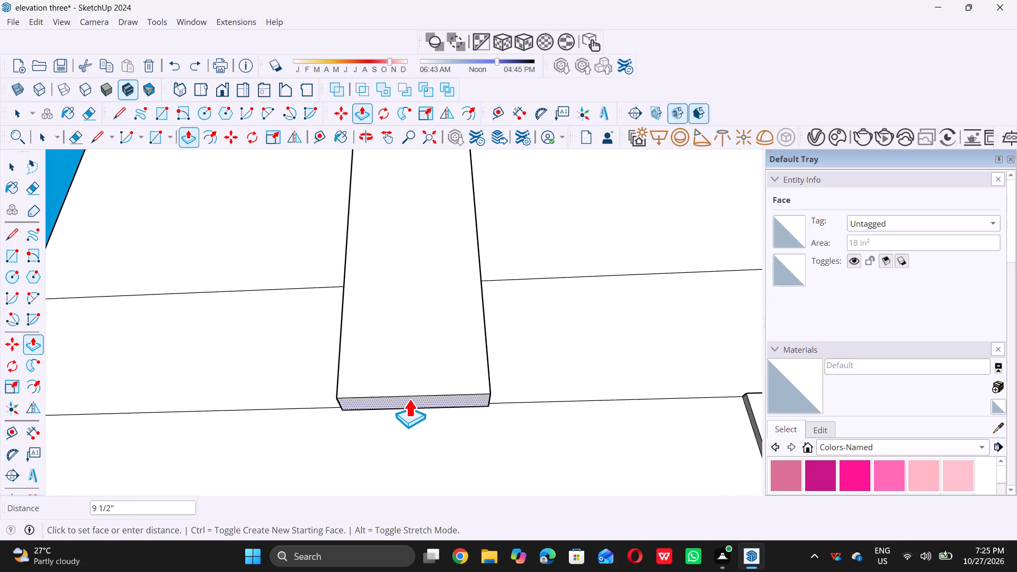
{"action": "middle_click_drag", "start_coordinate": [409, 392], "coordinate": [488, 365]}
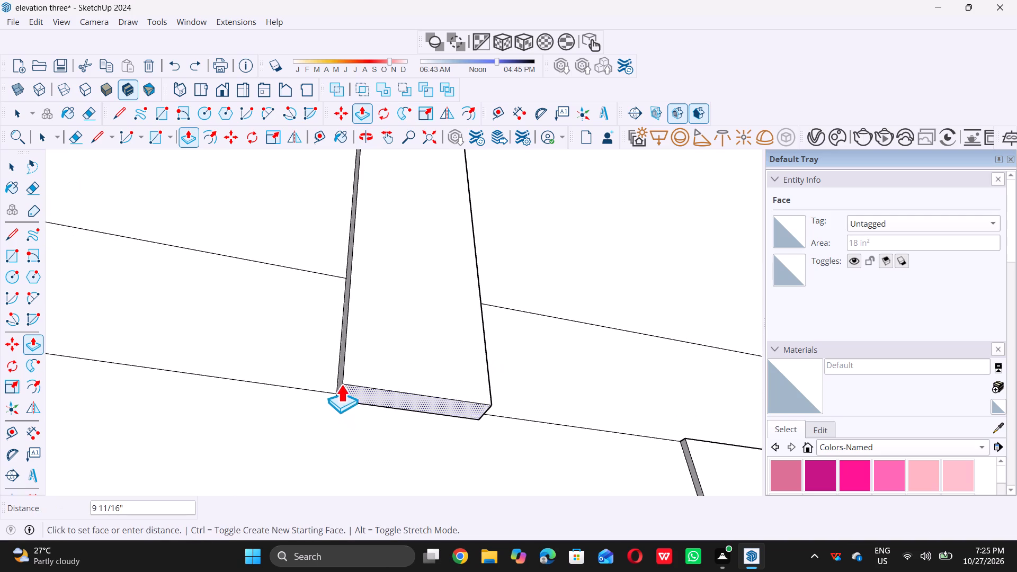
{"action": "scroll", "coordinate": [322, 385], "scroll_direction": "up", "scroll_amount": 10}
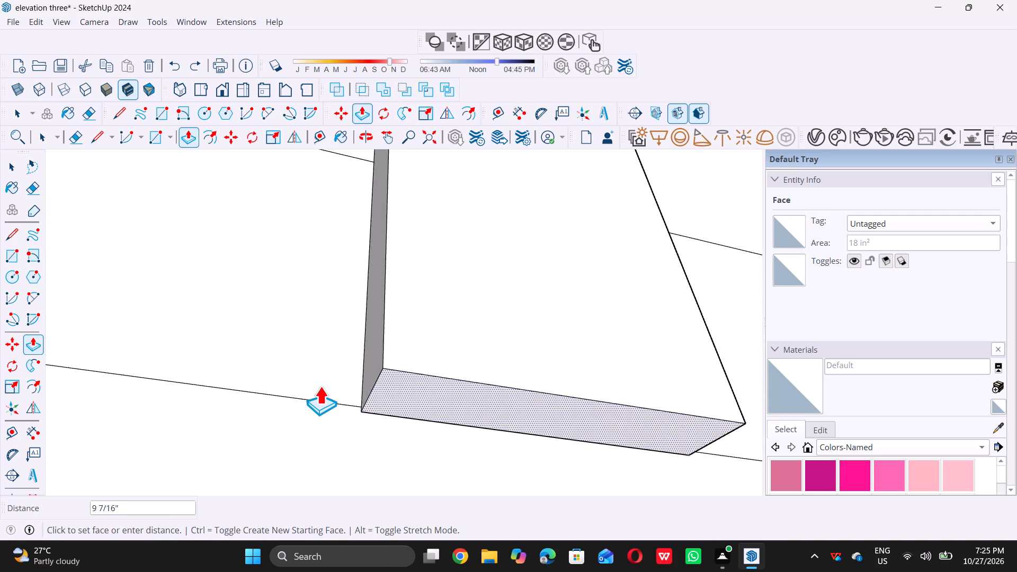
{"action": "triple_click", "coordinate": [371, 396]}
{"action": "middle_click_drag", "start_coordinate": [378, 398], "coordinate": [395, 384]}
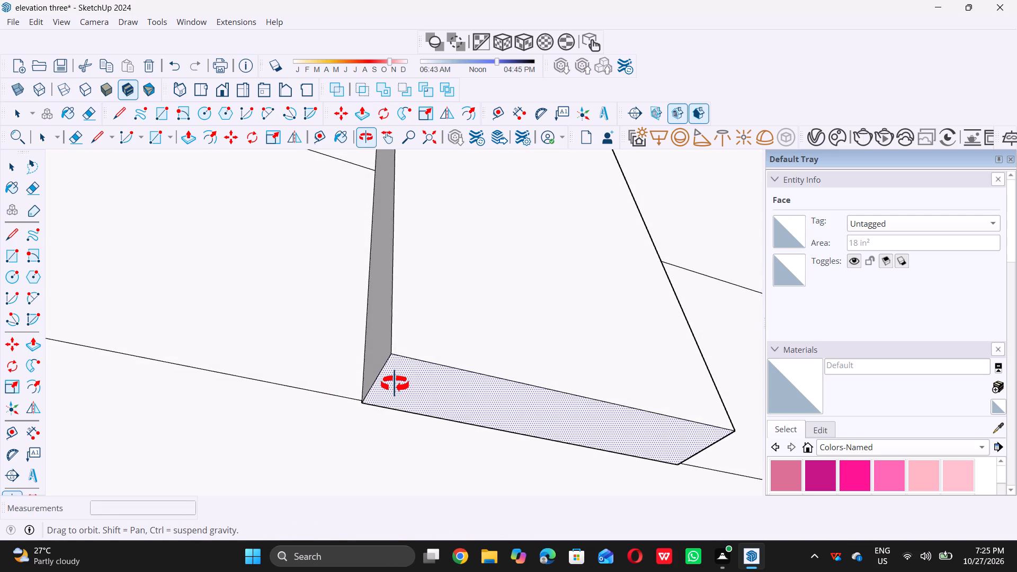
{"action": "middle_click_drag", "start_coordinate": [395, 384], "coordinate": [412, 372]}
{"action": "scroll", "coordinate": [412, 372], "scroll_direction": "up", "scroll_amount": 1}
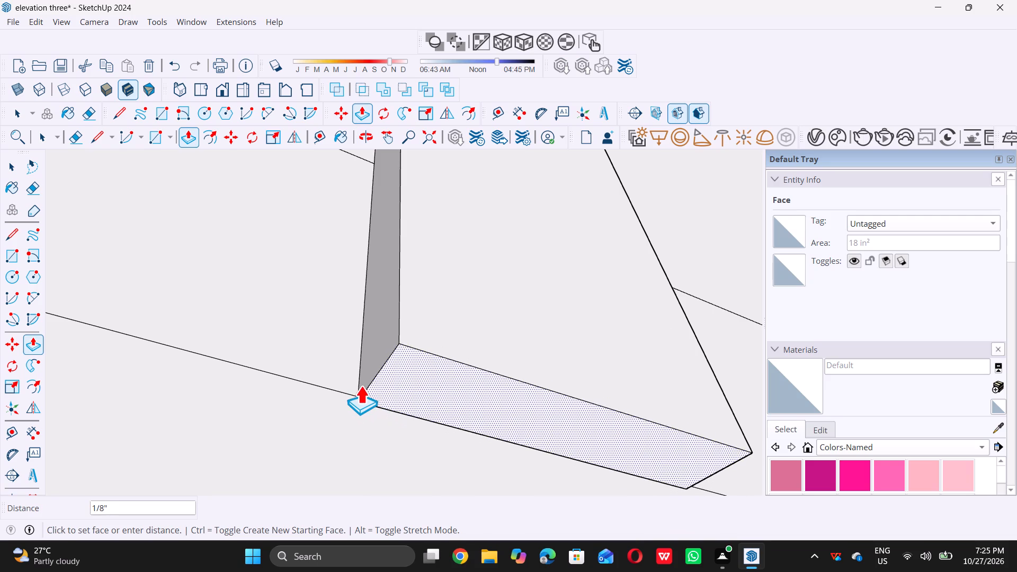
{"action": "double_click", "coordinate": [362, 383]}
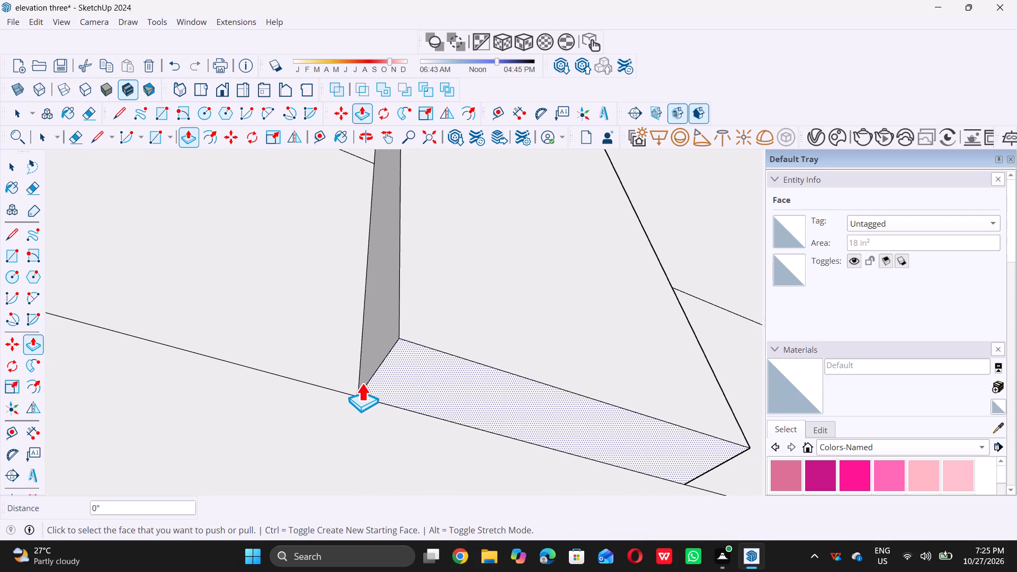
{"action": "key", "text": "space"}
Draw a 2" line across the strip's balcony-facing side, level with the band's top line.
{"action": "scroll", "coordinate": [390, 416], "scroll_direction": "down", "scroll_amount": 9}
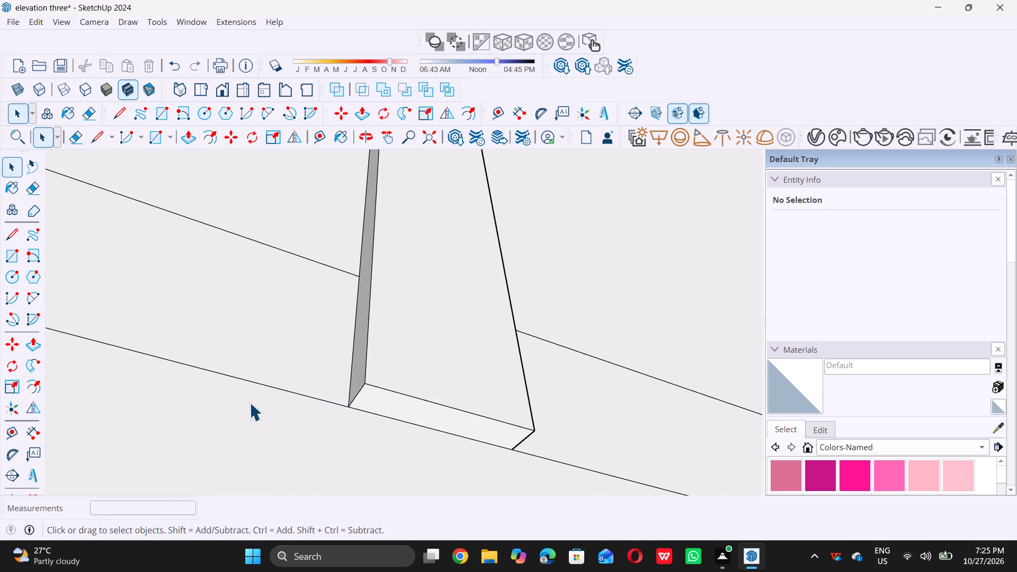
{"action": "scroll", "coordinate": [249, 403], "scroll_direction": "down", "scroll_amount": 20}
{"action": "scroll", "coordinate": [249, 403], "scroll_direction": "down", "scroll_amount": 11}
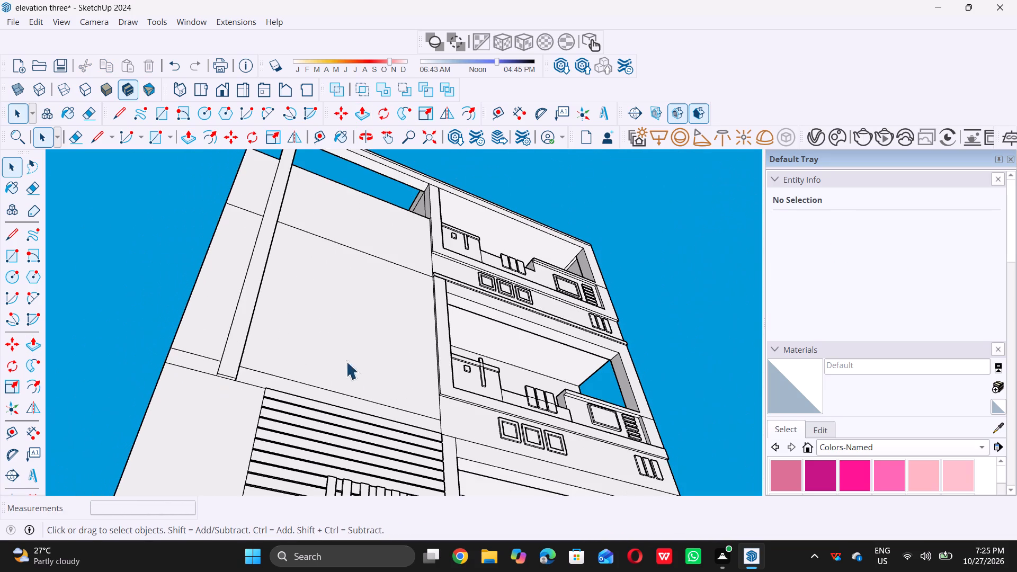
{"action": "middle_click_drag", "start_coordinate": [371, 375], "coordinate": [204, 446]}
{"action": "middle_click_drag", "start_coordinate": [328, 412], "coordinate": [210, 457]}
{"action": "scroll", "coordinate": [318, 454], "scroll_direction": "up", "scroll_amount": 17}
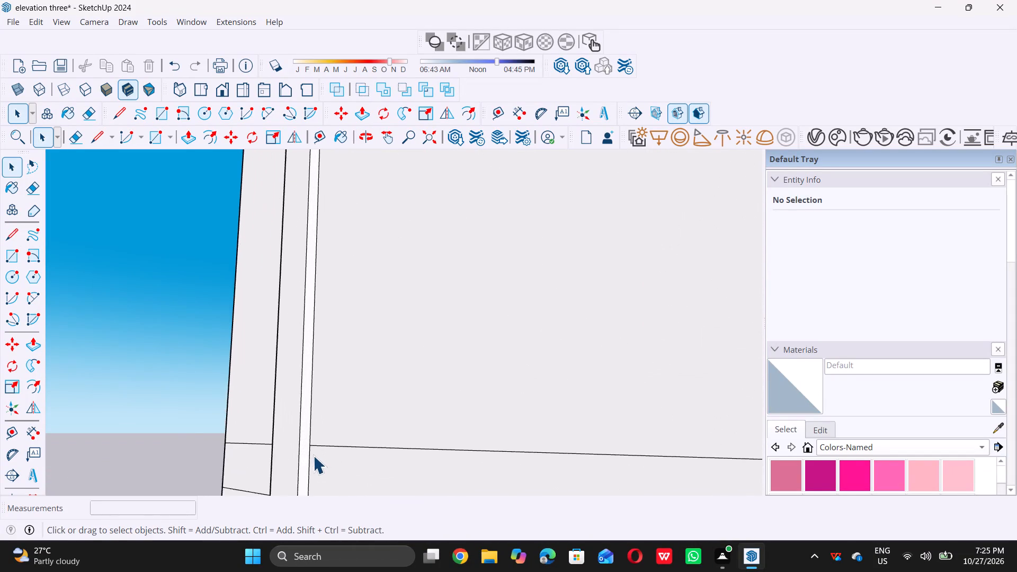
{"action": "scroll", "coordinate": [313, 455], "scroll_direction": "up", "scroll_amount": 2}
{"action": "key", "text": "l"}
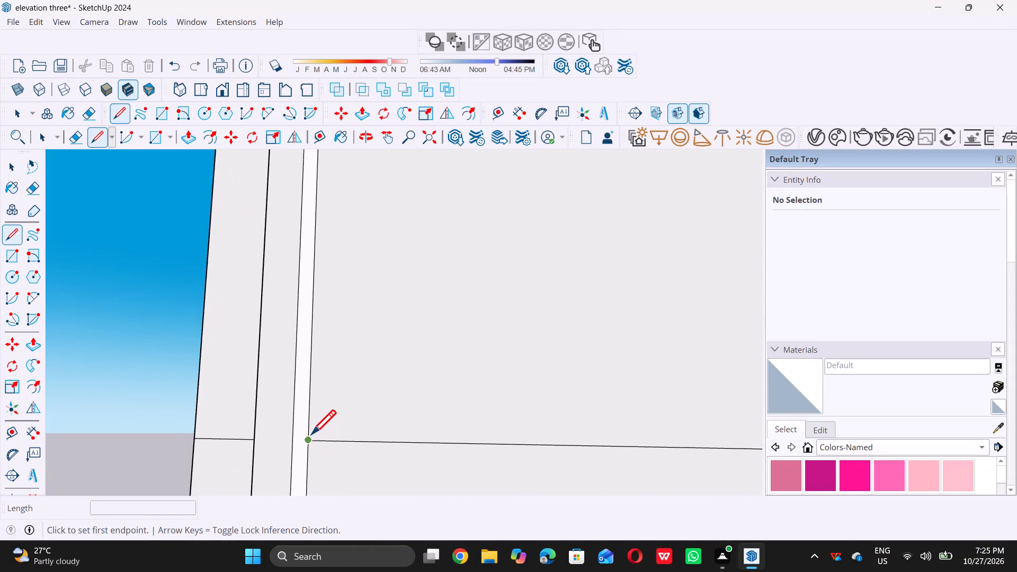
{"action": "left_click", "coordinate": [310, 437]}
{"action": "left_click", "coordinate": [292, 441]}
Push/pull the strip's side face below that line 9' 6" along the band over the shutter to the balcony block.
{"action": "scroll", "coordinate": [310, 448], "scroll_direction": "down", "scroll_amount": 10}
{"action": "scroll", "coordinate": [323, 319], "scroll_direction": "down", "scroll_amount": 5}
{"action": "scroll", "coordinate": [336, 413], "scroll_direction": "up", "scroll_amount": 8}
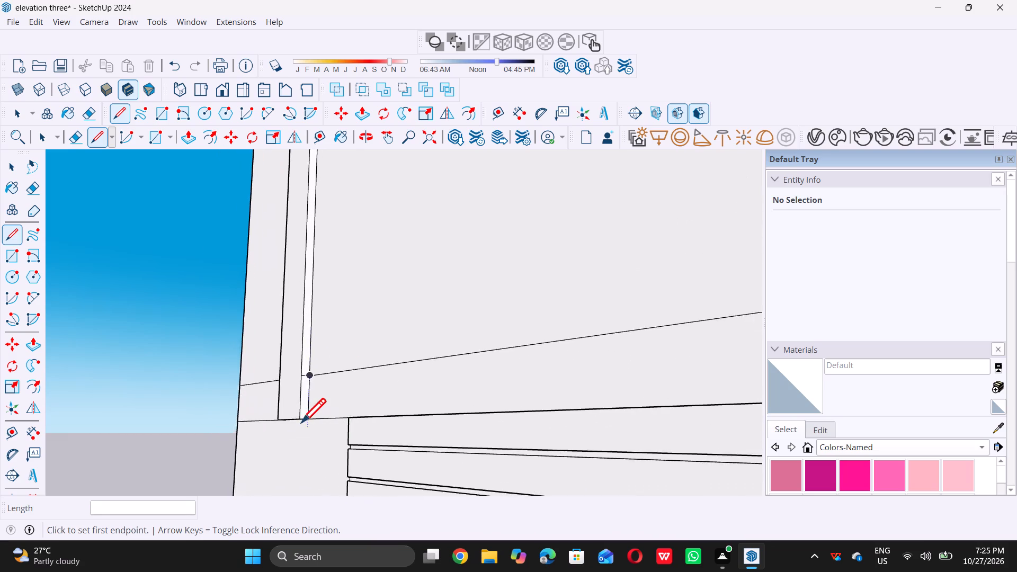
{"action": "scroll", "coordinate": [301, 422], "scroll_direction": "up", "scroll_amount": 2}
{"action": "key", "text": "space"}
{"action": "scroll", "coordinate": [300, 424], "scroll_direction": "up", "scroll_amount": 9}
{"action": "left_click", "coordinate": [310, 384]}
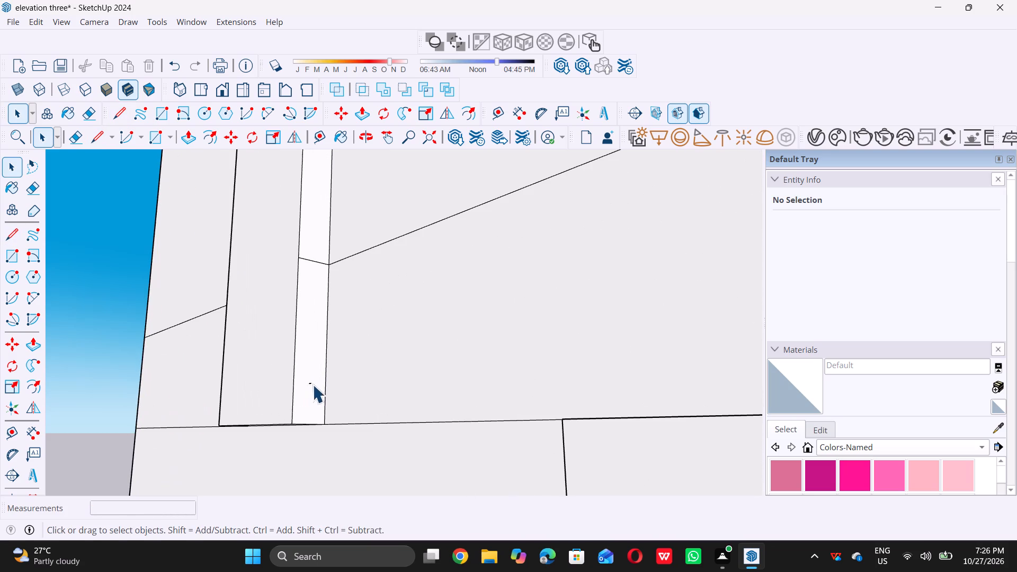
{"action": "key", "text": "p"}
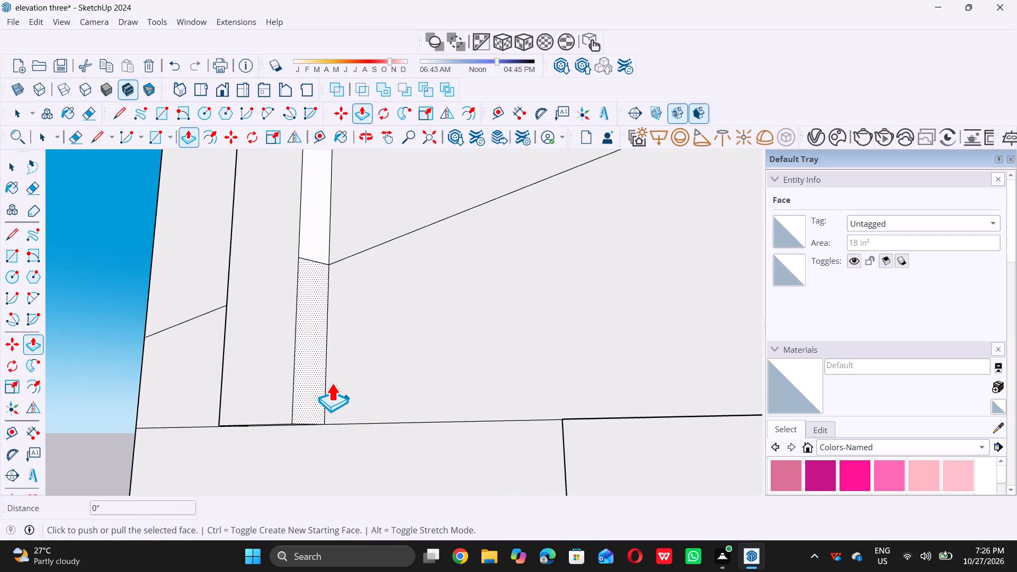
{"action": "left_click", "coordinate": [319, 379]}
{"action": "scroll", "coordinate": [318, 378], "scroll_direction": "down", "scroll_amount": 15}
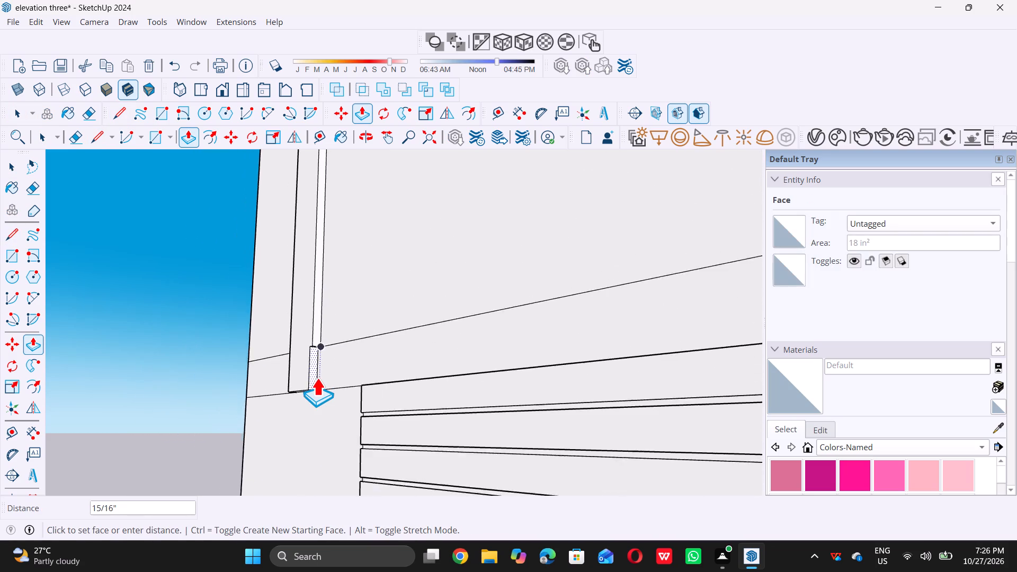
{"action": "scroll", "coordinate": [317, 378], "scroll_direction": "down", "scroll_amount": 8}
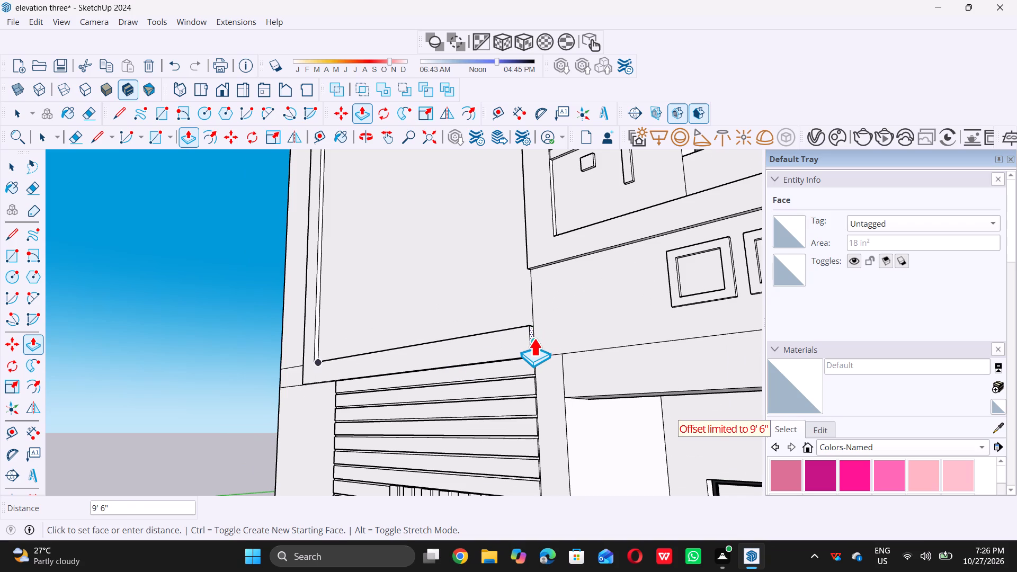
{"action": "left_click", "coordinate": [534, 338]}
{"action": "key", "text": "space"}
Examine the frame around the side block's front wall within the whole elevation.
{"action": "scroll", "coordinate": [539, 346], "scroll_direction": "down", "scroll_amount": 10}
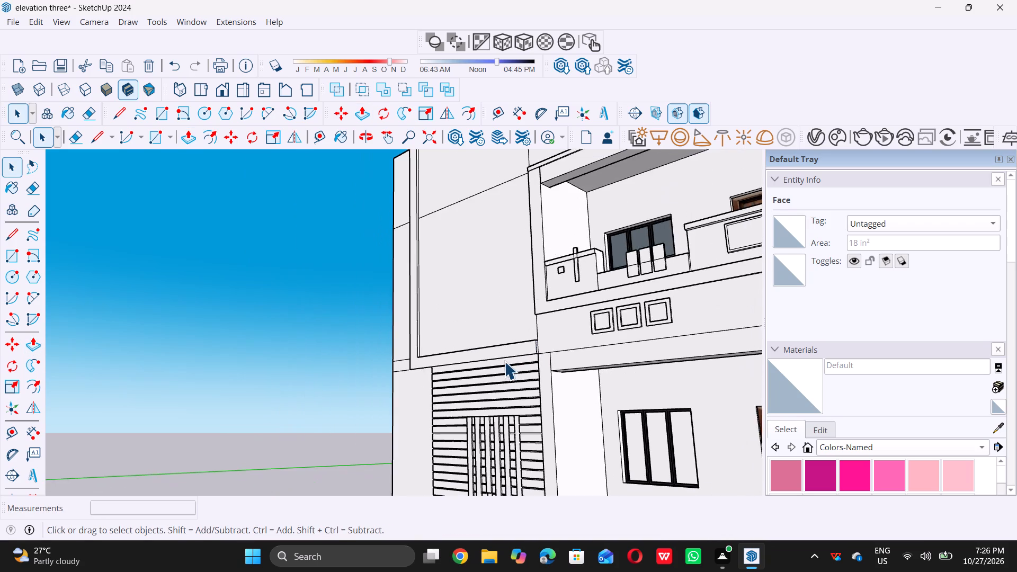
{"action": "middle_click_drag", "start_coordinate": [507, 361], "coordinate": [664, 417]}
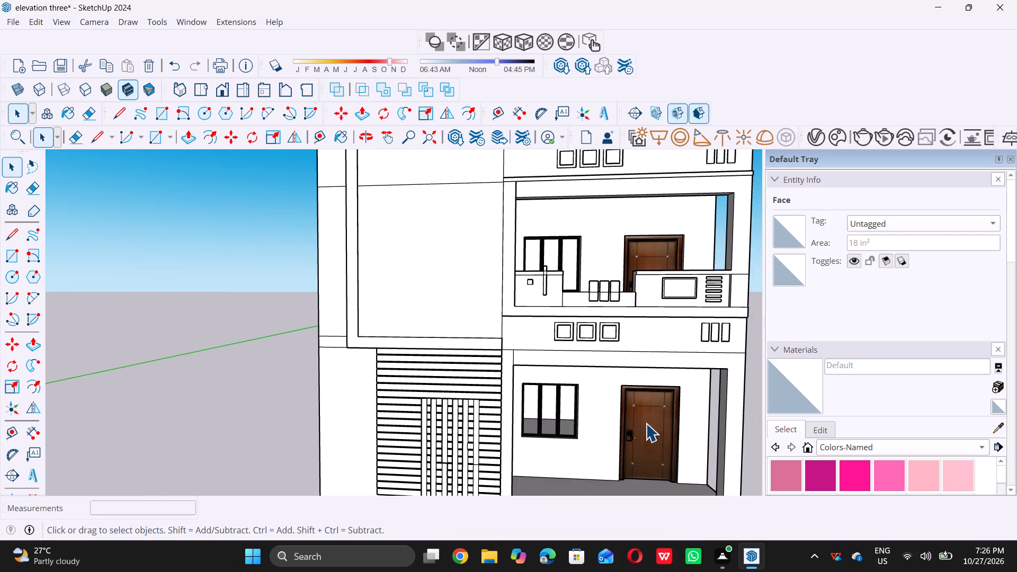
{"action": "scroll", "coordinate": [596, 445], "scroll_direction": "down", "scroll_amount": 8}
{"action": "middle_click_drag", "start_coordinate": [595, 449], "coordinate": [609, 452]}
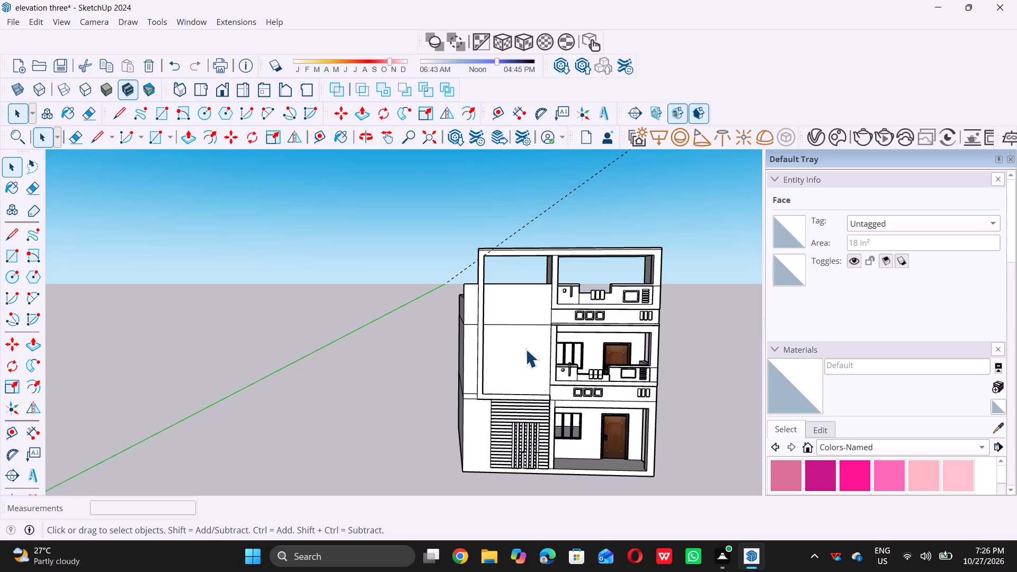
{"action": "scroll", "coordinate": [524, 351], "scroll_direction": "down", "scroll_amount": 1}
{"action": "middle_click_drag", "start_coordinate": [521, 351], "coordinate": [521, 360]}
{"action": "scroll", "coordinate": [521, 355], "scroll_direction": "up", "scroll_amount": 5}
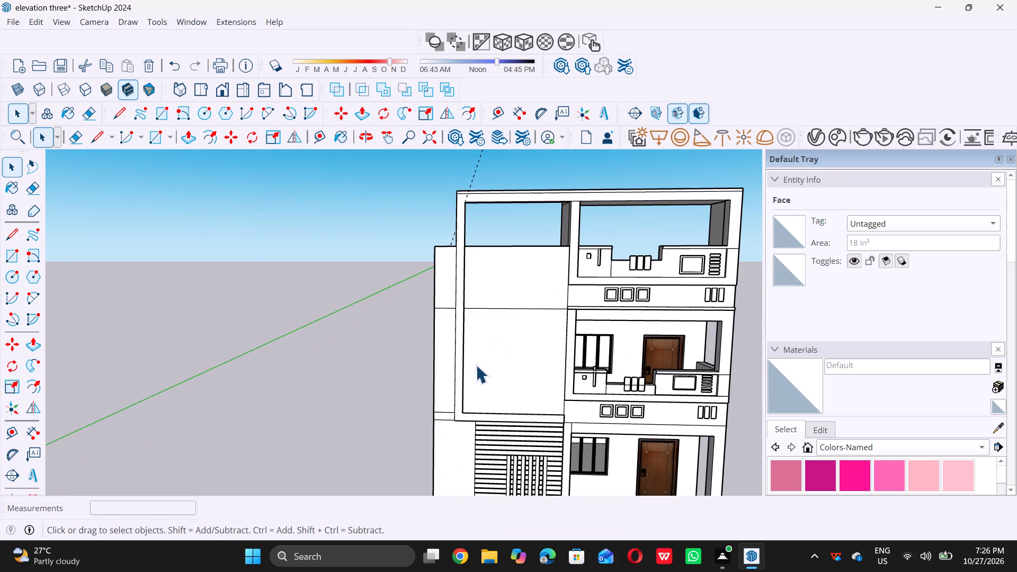
{"action": "middle_click_drag", "start_coordinate": [476, 365], "coordinate": [483, 356]}
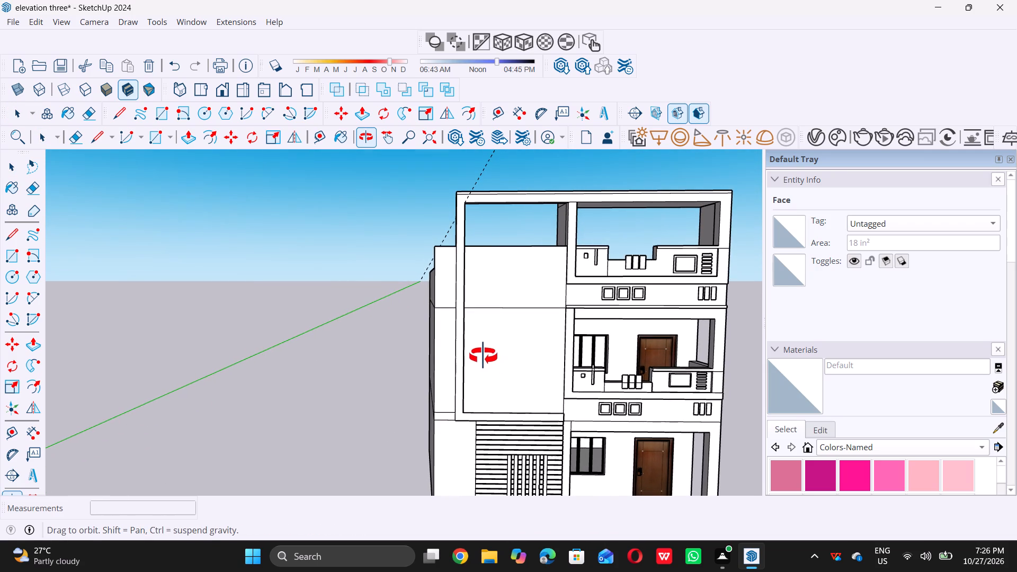
{"action": "middle_click_drag", "start_coordinate": [483, 356], "coordinate": [482, 355]}
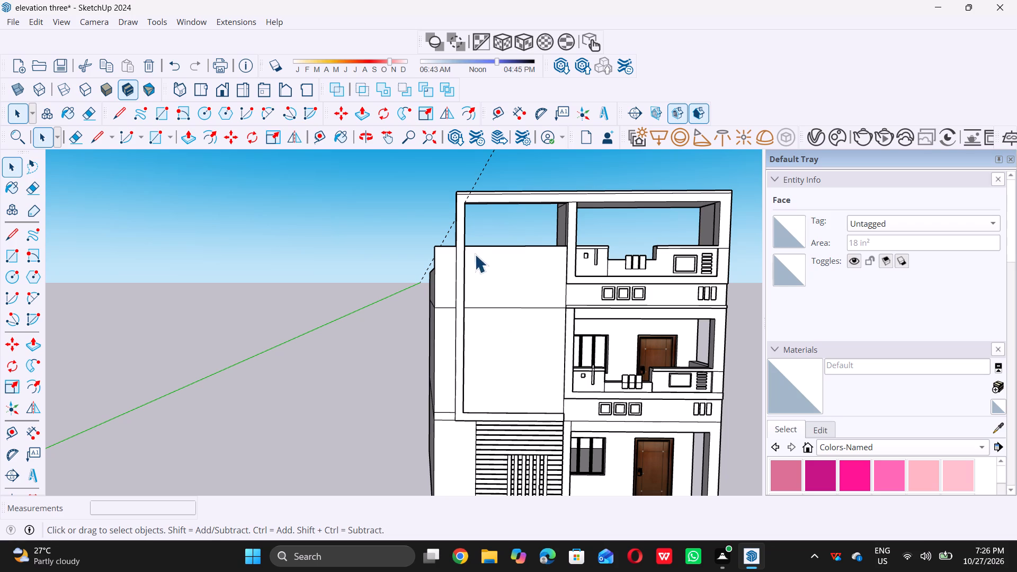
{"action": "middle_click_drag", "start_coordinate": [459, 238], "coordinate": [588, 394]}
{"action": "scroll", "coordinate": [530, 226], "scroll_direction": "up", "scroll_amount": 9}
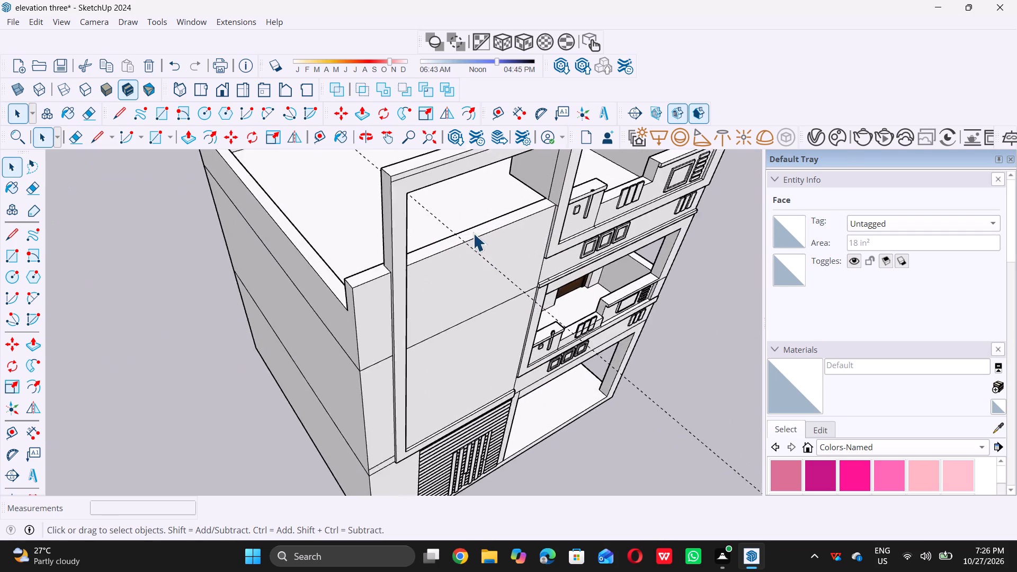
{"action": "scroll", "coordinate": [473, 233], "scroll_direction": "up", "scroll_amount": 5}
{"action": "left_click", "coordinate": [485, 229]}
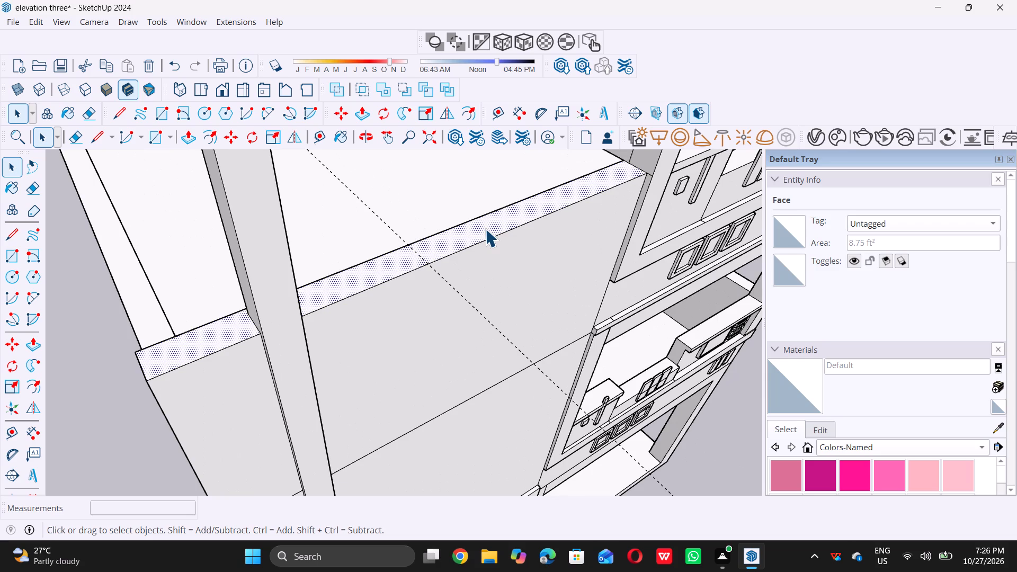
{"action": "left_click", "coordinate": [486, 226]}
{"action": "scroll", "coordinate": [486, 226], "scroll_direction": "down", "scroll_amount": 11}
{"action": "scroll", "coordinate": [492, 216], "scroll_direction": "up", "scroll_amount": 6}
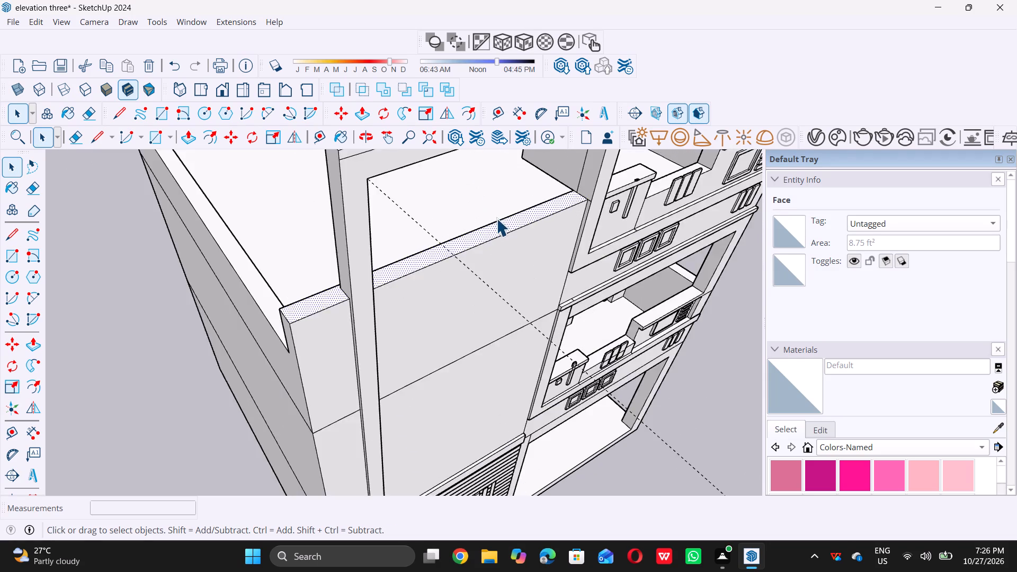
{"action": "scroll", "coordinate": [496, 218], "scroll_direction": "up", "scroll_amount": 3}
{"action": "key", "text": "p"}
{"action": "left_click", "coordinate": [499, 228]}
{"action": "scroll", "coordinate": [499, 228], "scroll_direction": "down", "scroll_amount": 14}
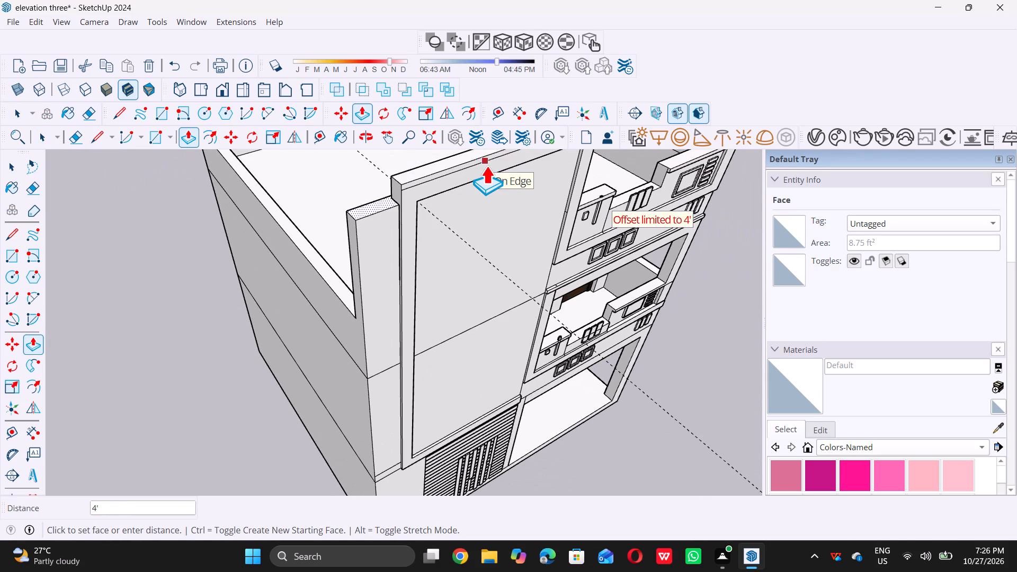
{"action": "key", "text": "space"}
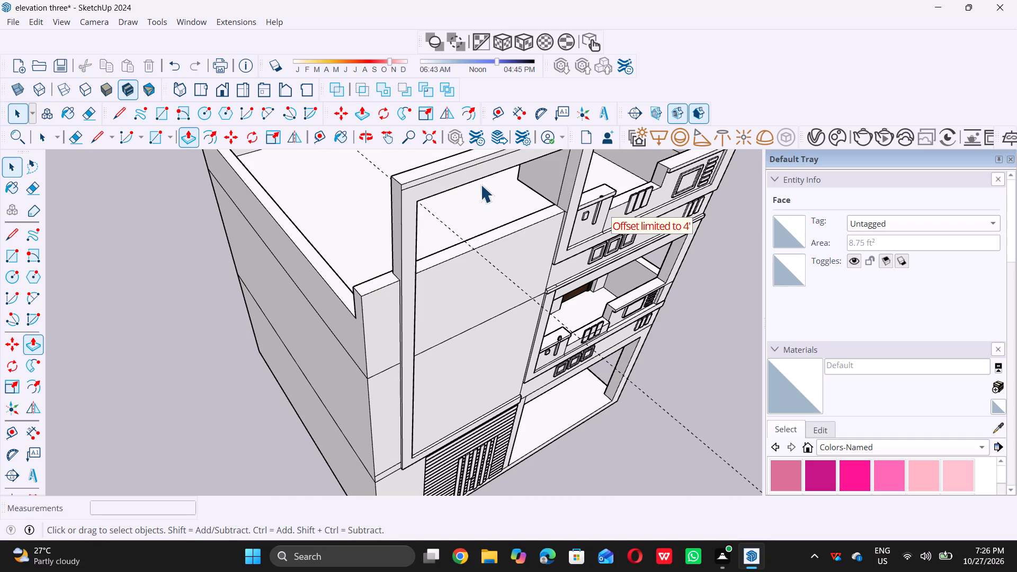
Draw a 9" line across the side block's parapet top, starting where the frame's outer post meets it.
{"action": "middle_click_drag", "start_coordinate": [486, 208], "coordinate": [279, 276]}
{"action": "scroll", "coordinate": [236, 336], "scroll_direction": "up", "scroll_amount": 5}
{"action": "scroll", "coordinate": [232, 294], "scroll_direction": "up", "scroll_amount": 1}
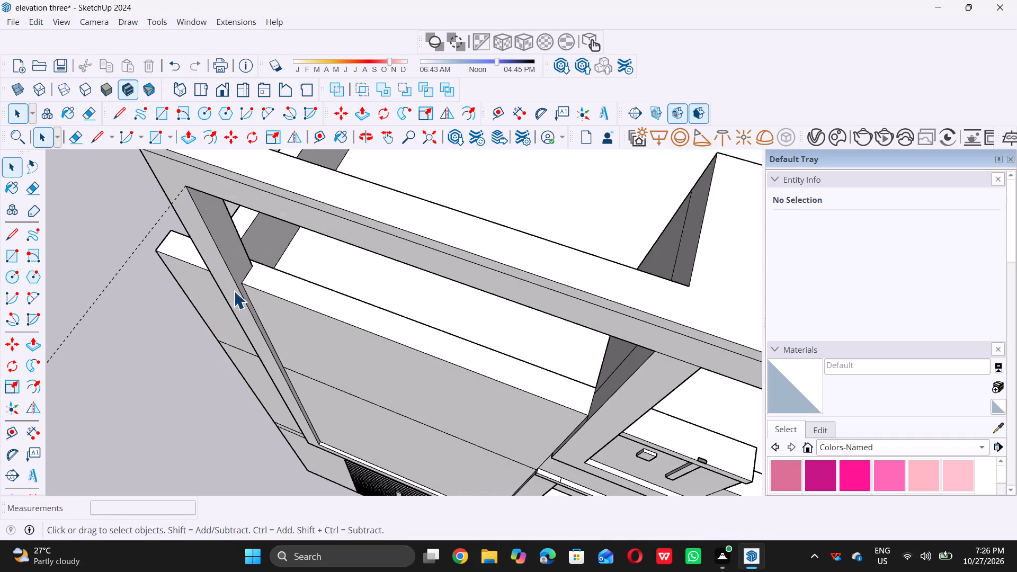
{"action": "scroll", "coordinate": [234, 291], "scroll_direction": "up", "scroll_amount": 10}
{"action": "key", "text": "l"}
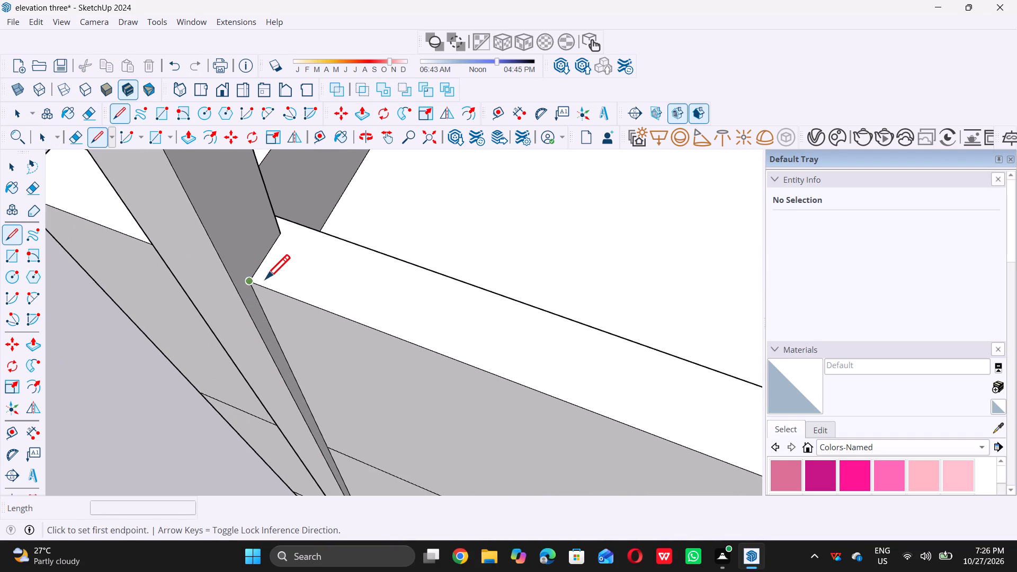
{"action": "left_click", "coordinate": [254, 280]}
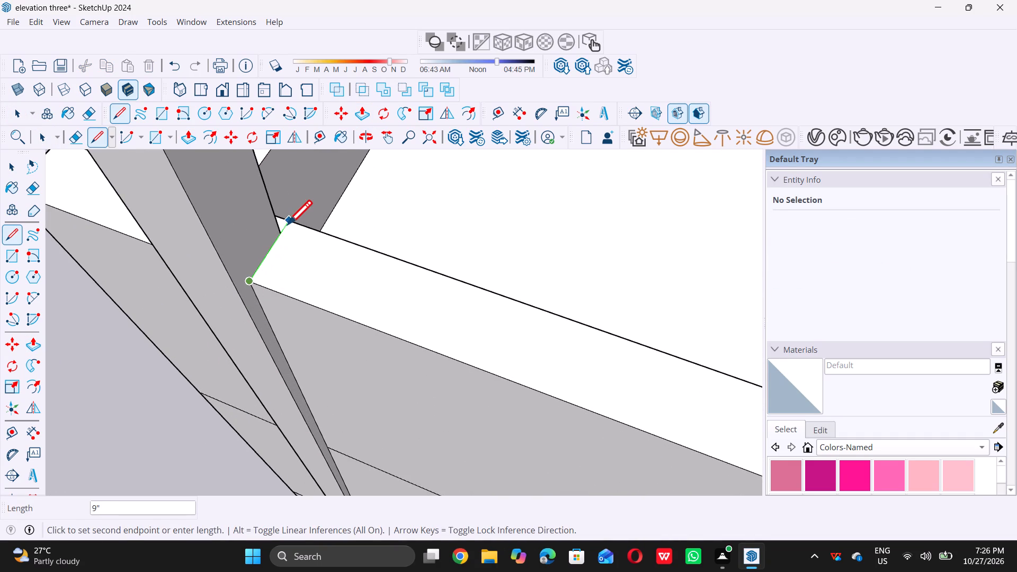
{"action": "left_click", "coordinate": [289, 223]}
{"action": "key", "text": "space"}
Draw a 9" line across the side block's parapet top at its balcony-block end.
{"action": "scroll", "coordinate": [306, 256], "scroll_direction": "down", "scroll_amount": 15}
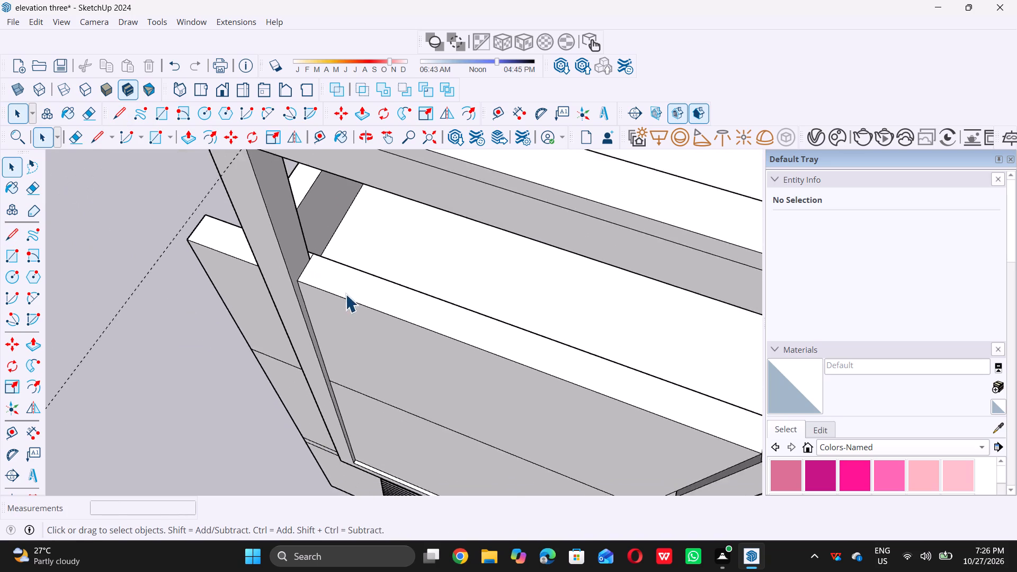
{"action": "scroll", "coordinate": [345, 294], "scroll_direction": "down", "scroll_amount": 2}
{"action": "middle_click_drag", "start_coordinate": [423, 320], "coordinate": [589, 362]}
{"action": "scroll", "coordinate": [700, 285], "scroll_direction": "up", "scroll_amount": 5}
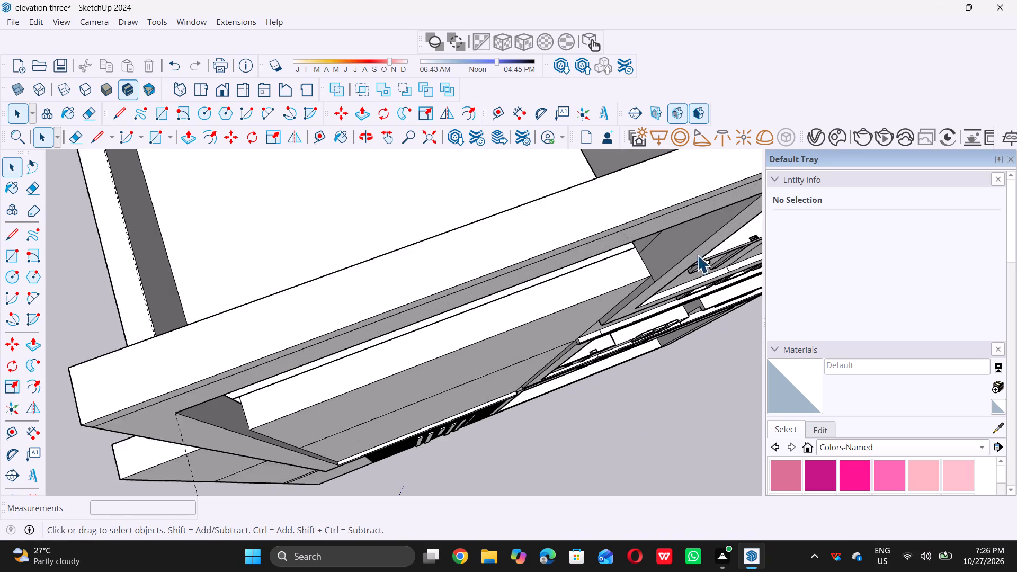
{"action": "scroll", "coordinate": [666, 243], "scroll_direction": "up", "scroll_amount": 5}
{"action": "key", "text": "l"}
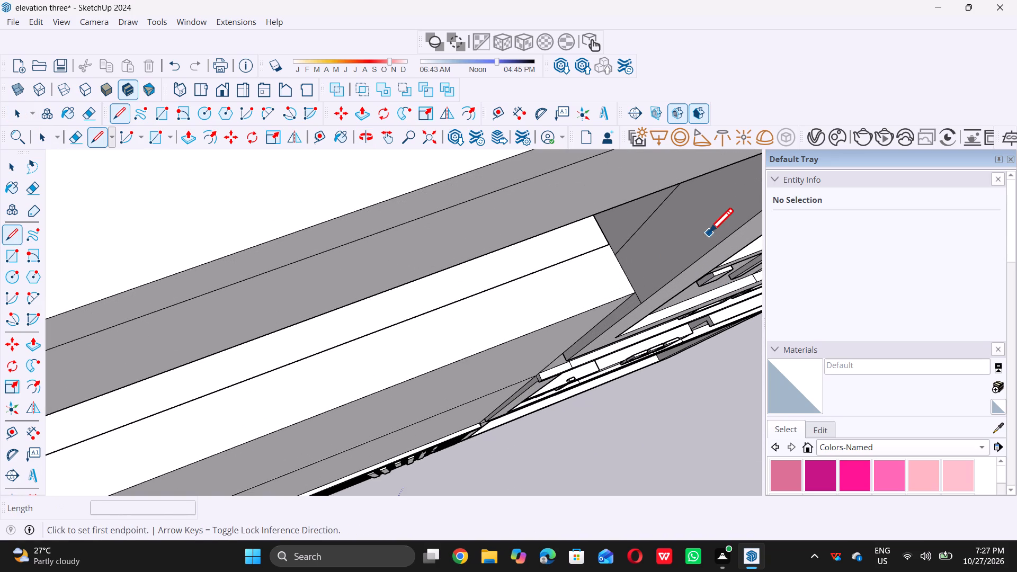
{"action": "left_click", "coordinate": [630, 293]}
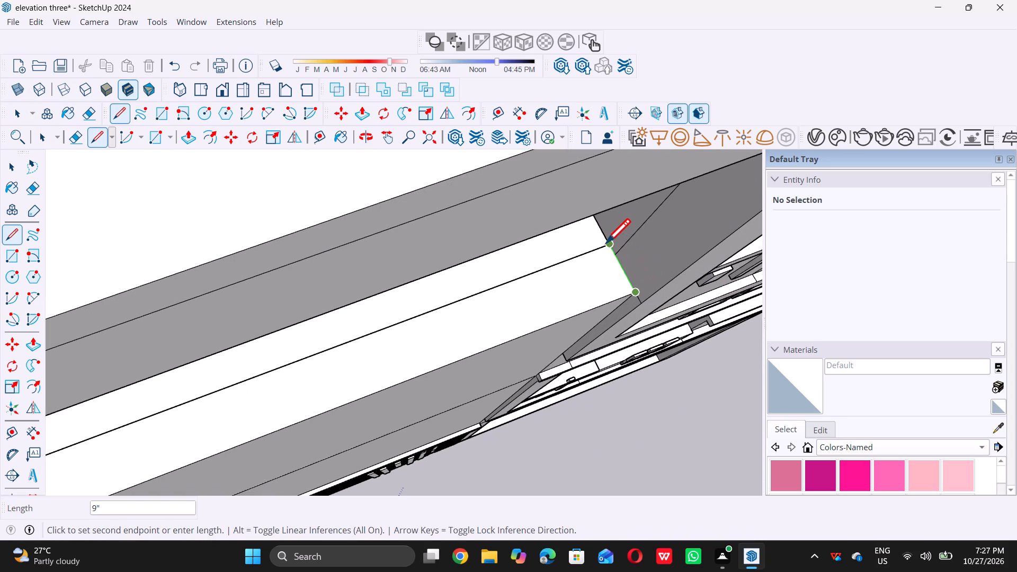
{"action": "double_click", "coordinate": [606, 243]}
{"action": "key", "text": "space"}
Push/pull the parapet's top face inside the frame up 4' to meet the frame's top beam.
{"action": "scroll", "coordinate": [605, 272], "scroll_direction": "down", "scroll_amount": 15}
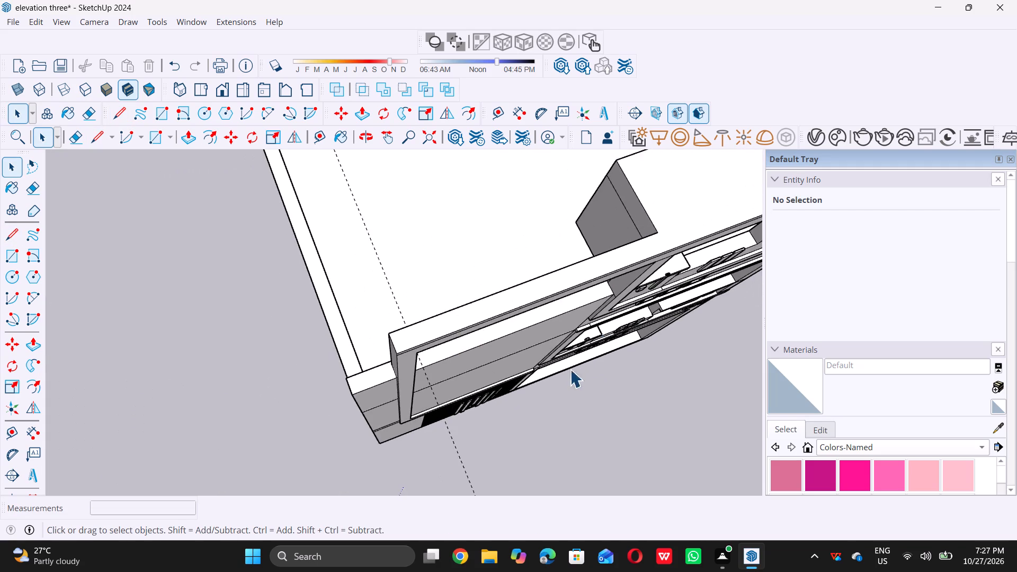
{"action": "middle_click_drag", "start_coordinate": [513, 360], "coordinate": [337, 306]}
{"action": "scroll", "coordinate": [316, 231], "scroll_direction": "up", "scroll_amount": 9}
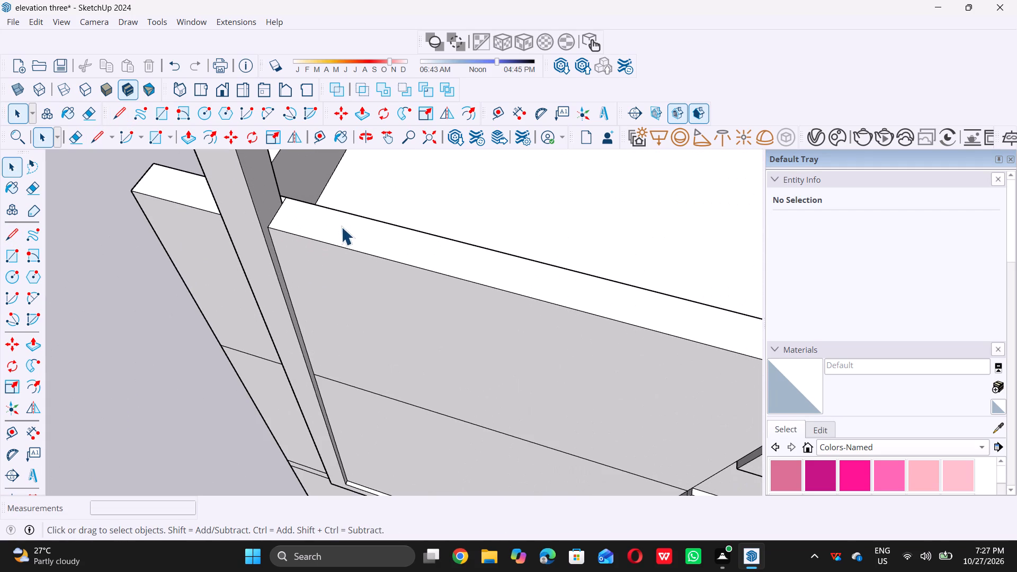
{"action": "double_click", "coordinate": [342, 227]}
{"action": "key", "text": "p"}
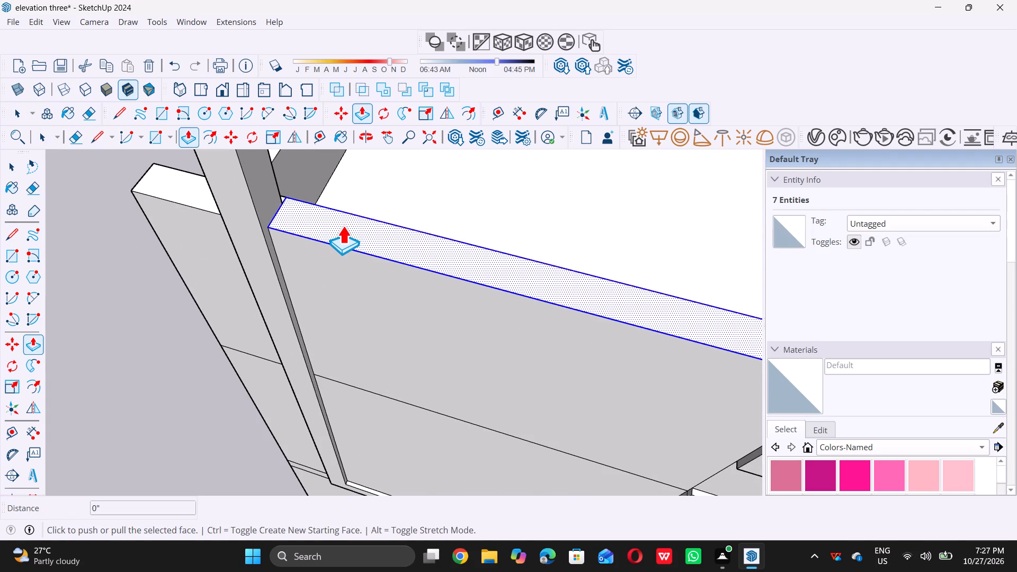
{"action": "left_click", "coordinate": [343, 226]}
{"action": "scroll", "coordinate": [344, 226], "scroll_direction": "down", "scroll_amount": 15}
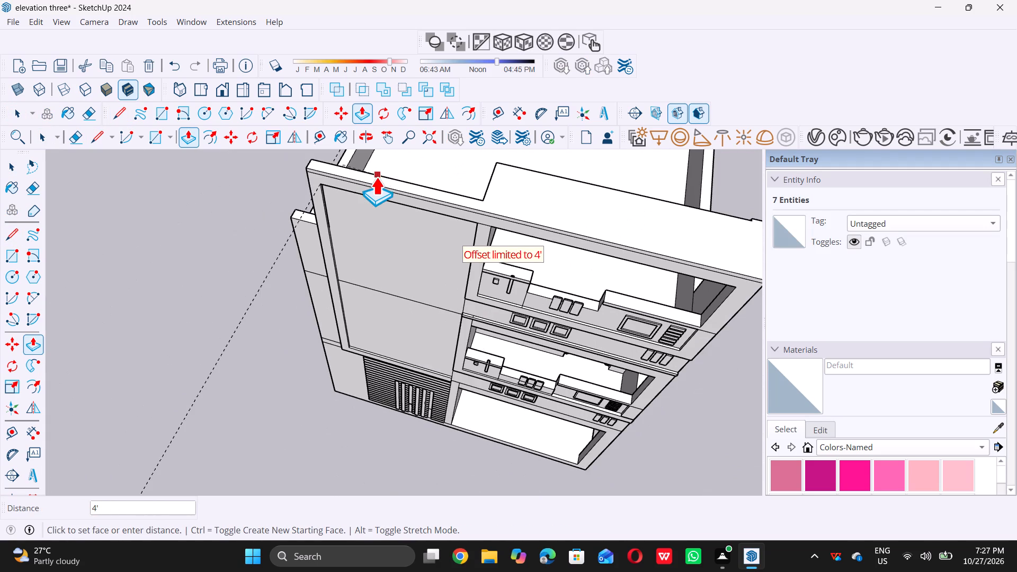
{"action": "left_click", "coordinate": [376, 177]}
{"action": "key", "text": "space"}
Delete all the guide lines in the model.
{"action": "scroll", "coordinate": [404, 221], "scroll_direction": "down", "scroll_amount": 4}
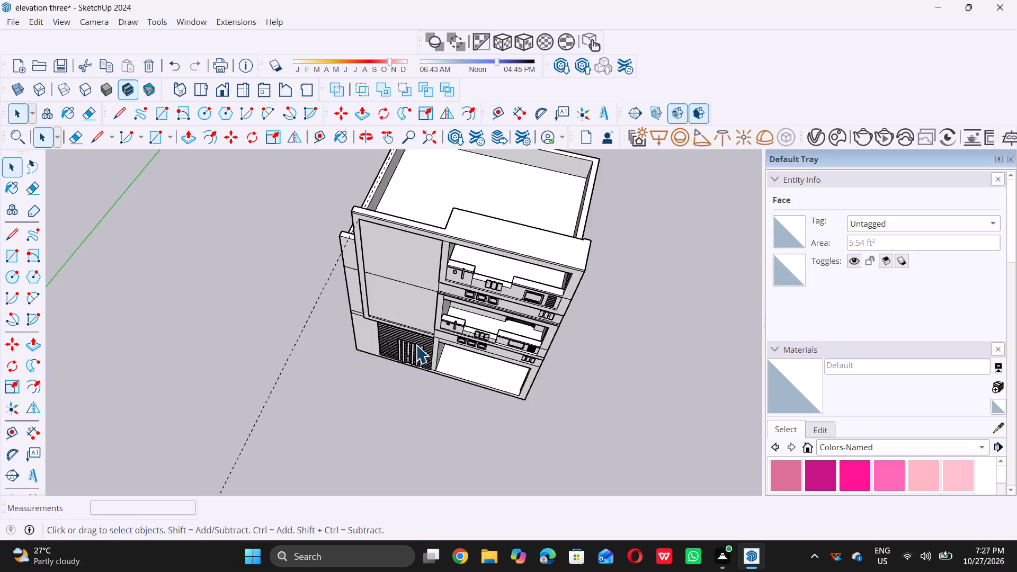
{"action": "scroll", "coordinate": [416, 345], "scroll_direction": "down", "scroll_amount": 3}
{"action": "middle_click_drag", "start_coordinate": [409, 353], "coordinate": [477, 172]}
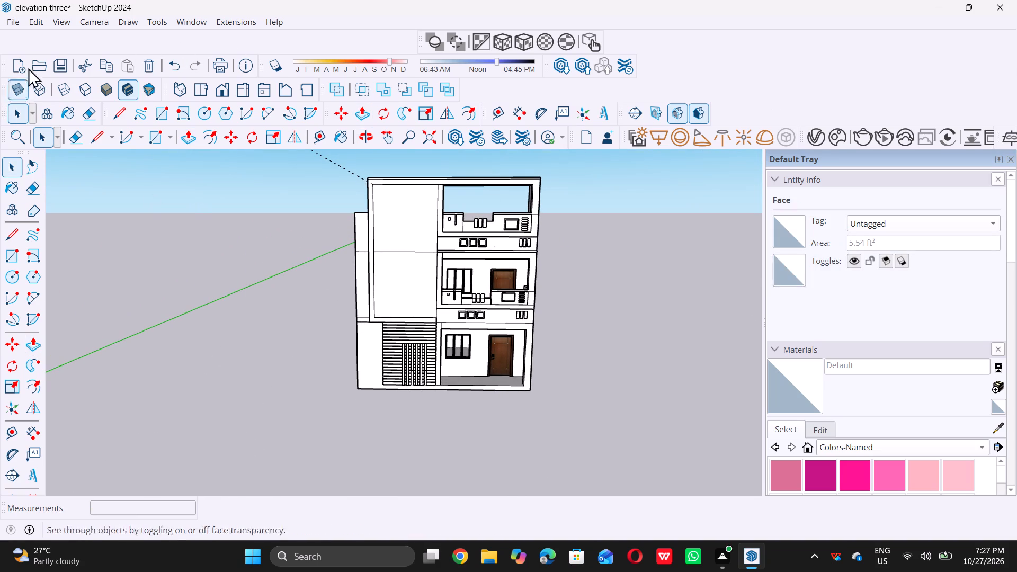
{"action": "double_click", "coordinate": [34, 22]}
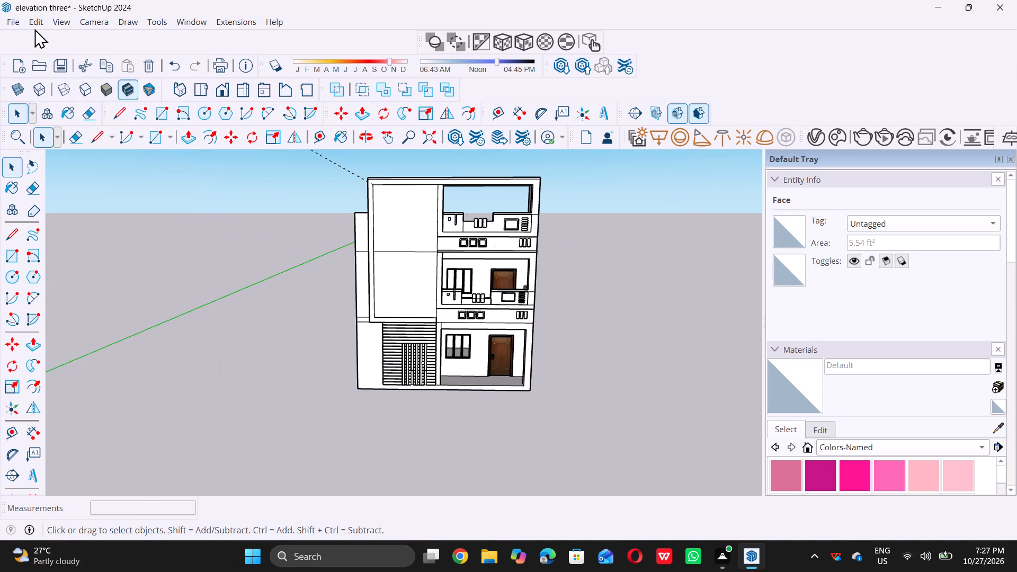
{"action": "left_click", "coordinate": [33, 23]}
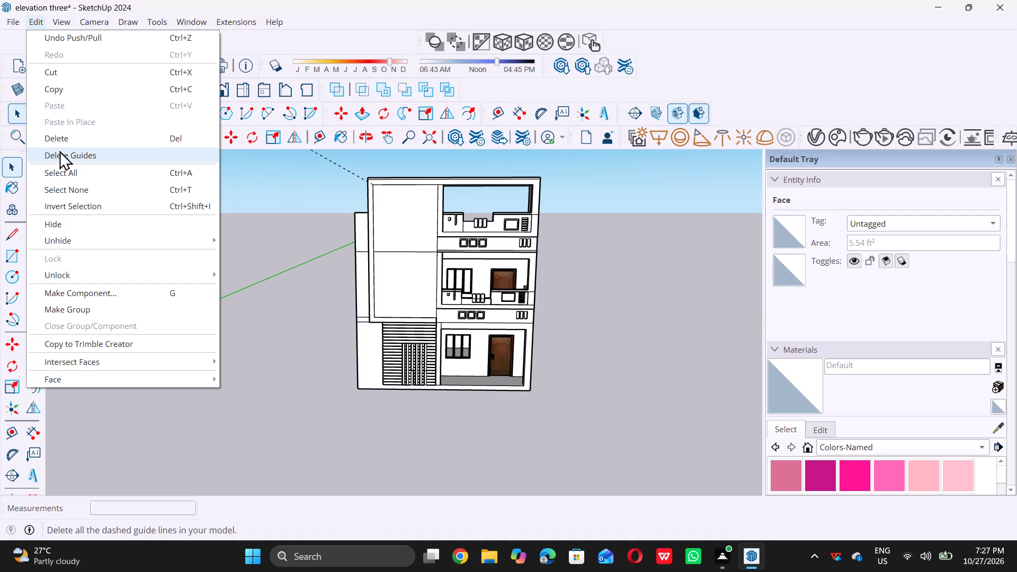
{"action": "left_click", "coordinate": [61, 157]}
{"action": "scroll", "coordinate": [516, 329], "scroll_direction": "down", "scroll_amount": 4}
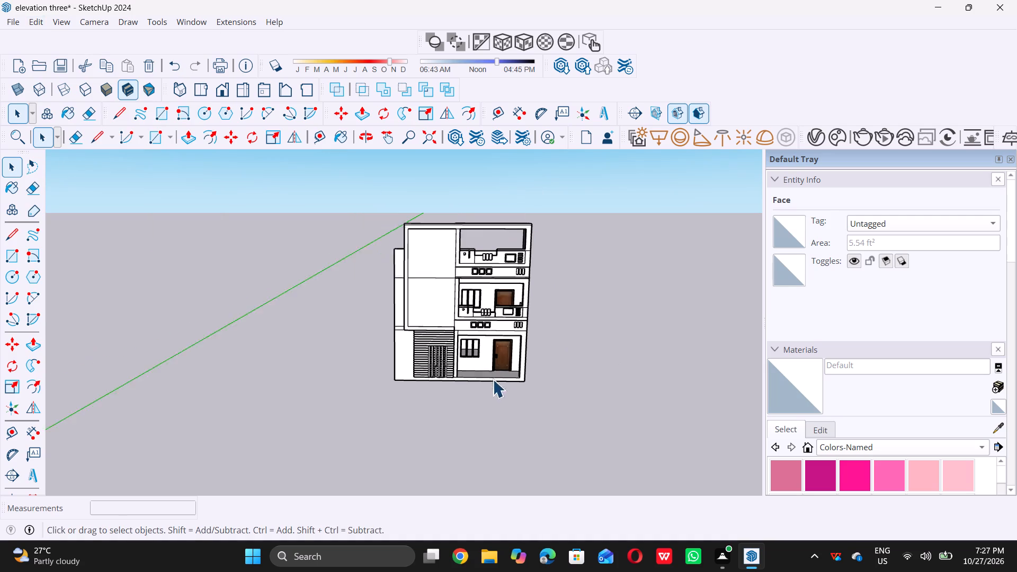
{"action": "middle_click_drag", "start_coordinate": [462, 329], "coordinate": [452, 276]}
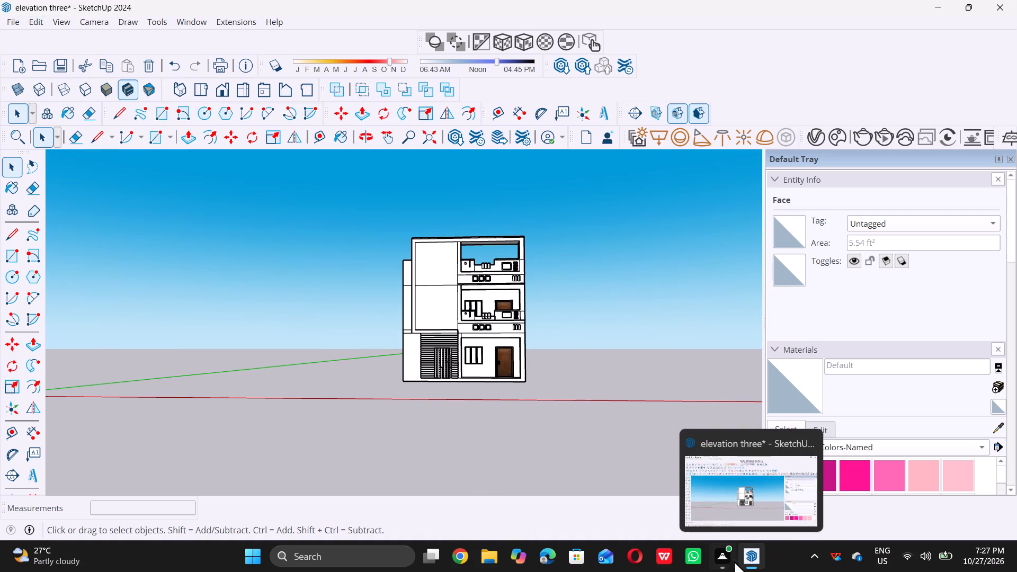
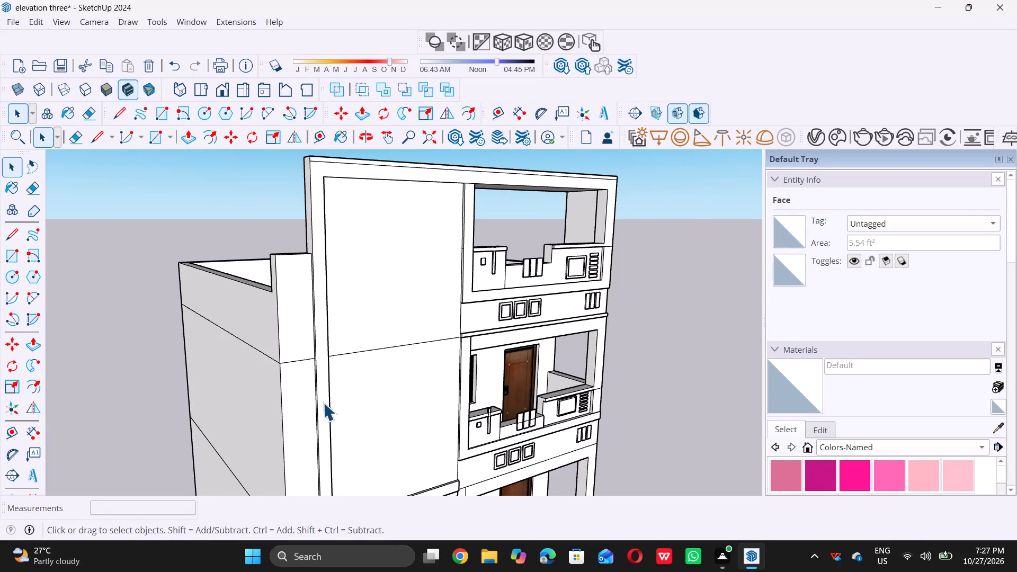
Delete the horizontal edge that divides the tall blank panel on the building's front facade.
{"action": "scroll", "coordinate": [333, 388], "scroll_direction": "up", "scroll_amount": 4}
{"action": "triple_click", "coordinate": [376, 335]}
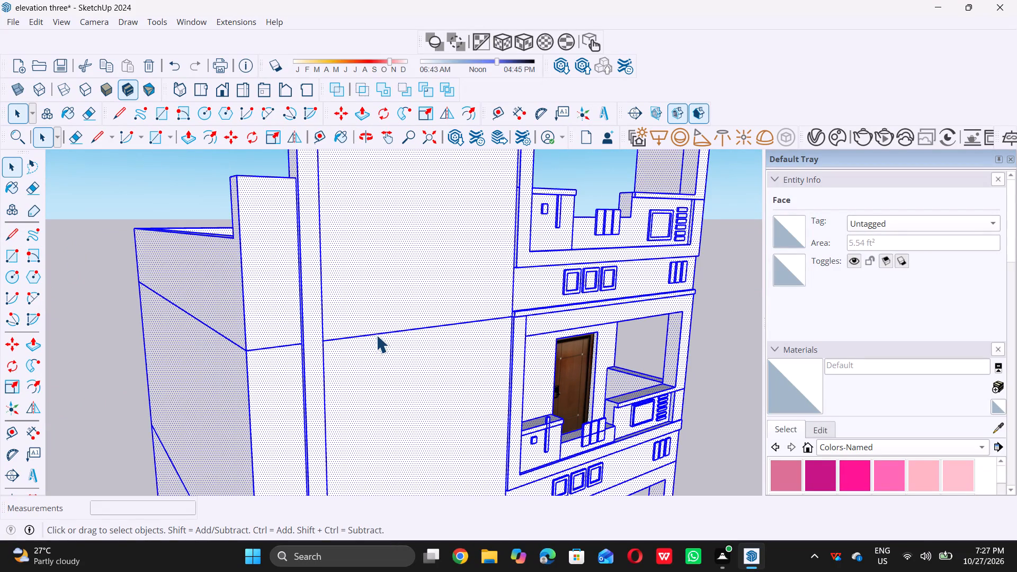
{"action": "scroll", "coordinate": [374, 339], "scroll_direction": "down", "scroll_amount": 5}
{"action": "triple_click", "coordinate": [73, 345]}
{"action": "scroll", "coordinate": [430, 355], "scroll_direction": "up", "scroll_amount": 4}
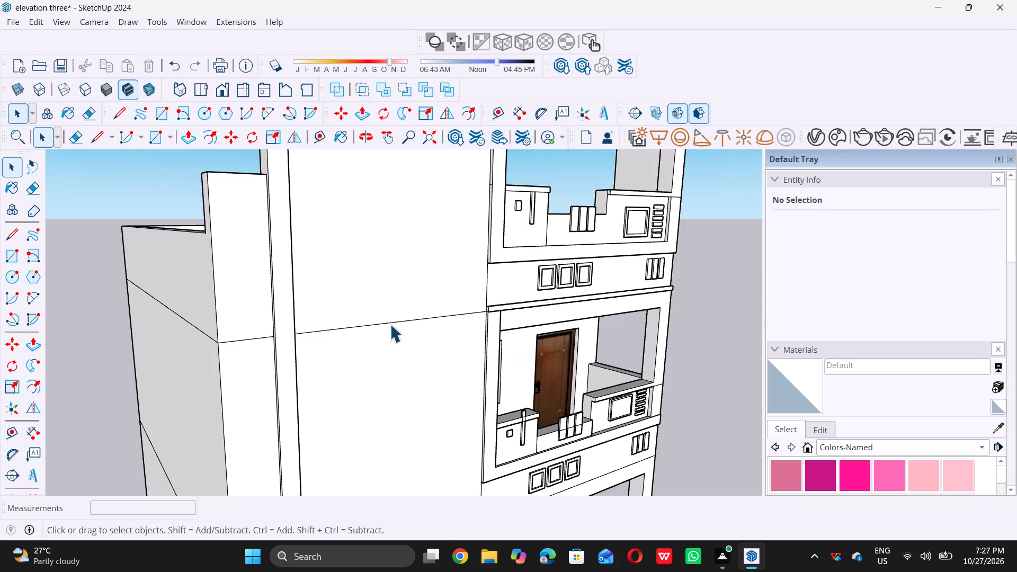
{"action": "double_click", "coordinate": [390, 323]}
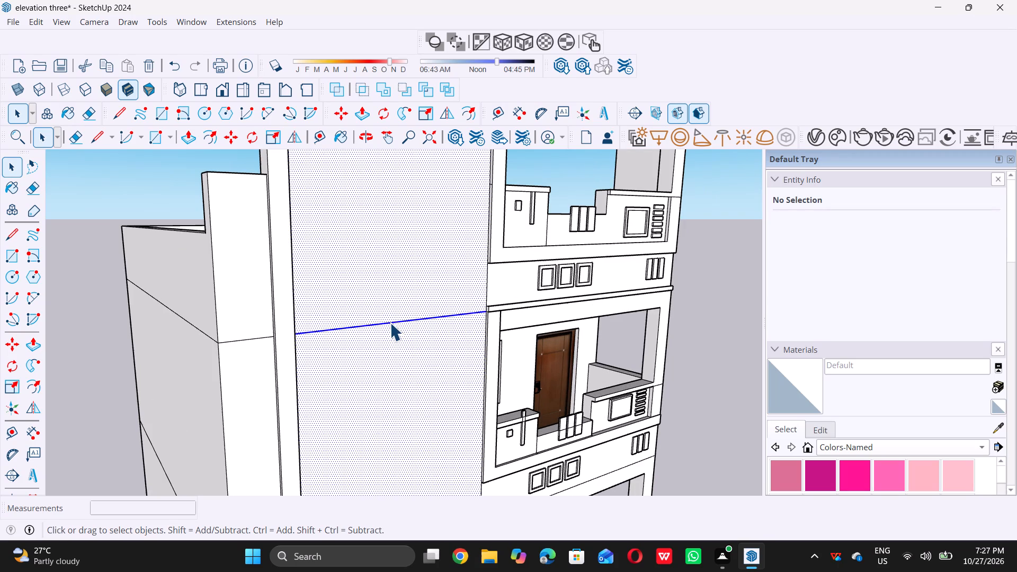
{"action": "double_click", "coordinate": [81, 363]}
{"action": "scroll", "coordinate": [446, 337], "scroll_direction": "up", "scroll_amount": 3}
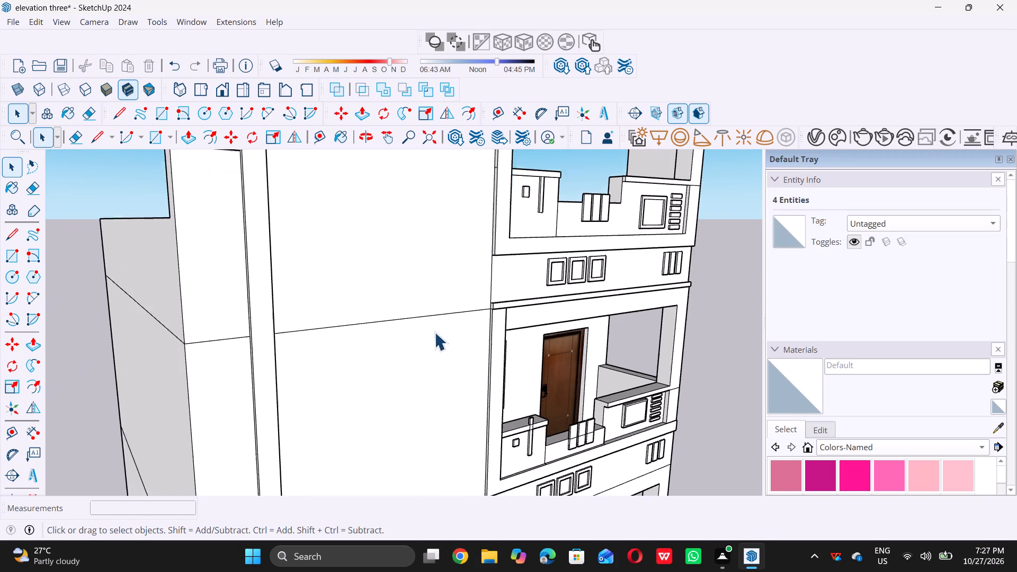
{"action": "scroll", "coordinate": [434, 332], "scroll_direction": "up", "scroll_amount": 1}
{"action": "left_click", "coordinate": [421, 309]}
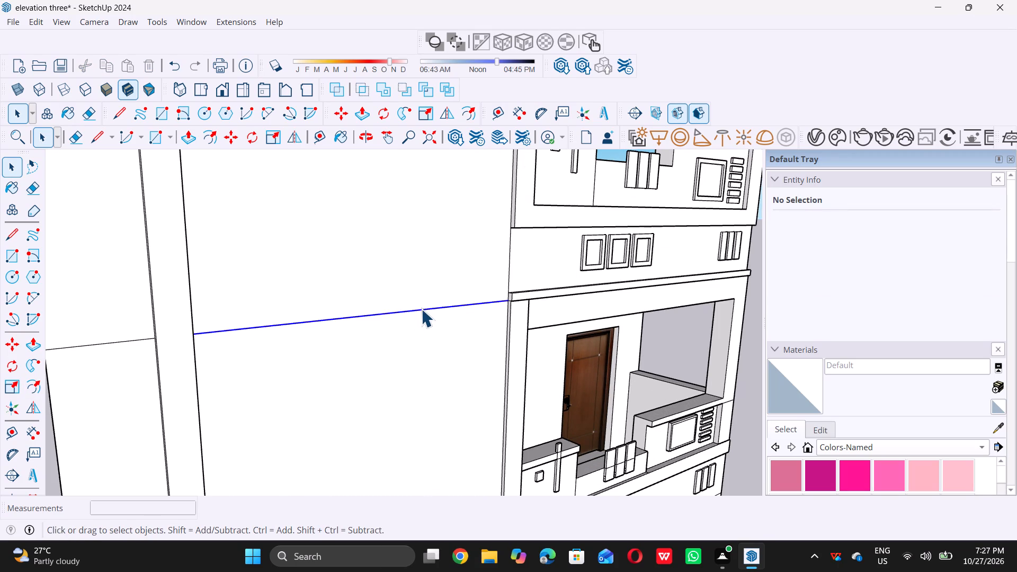
{"action": "key", "text": "Delete"}
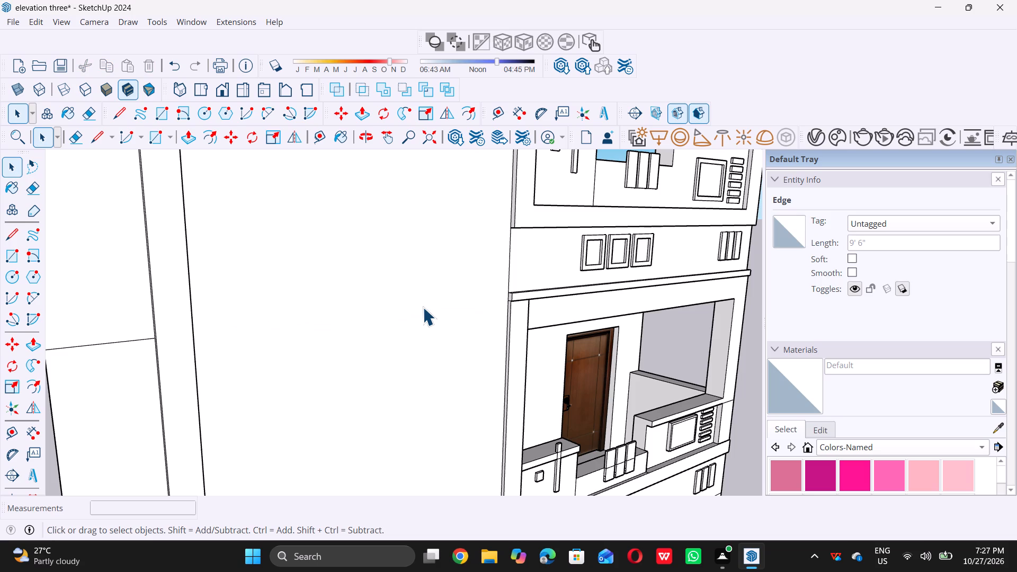
Draw a tall vertical rectangle, about 3' 4" by 13' 11", on the blank front panel near its outer side.
{"action": "scroll", "coordinate": [423, 307], "scroll_direction": "down", "scroll_amount": 11}
{"action": "scroll", "coordinate": [409, 354], "scroll_direction": "down", "scroll_amount": 5}
{"action": "middle_click_drag", "start_coordinate": [405, 357], "coordinate": [339, 314]}
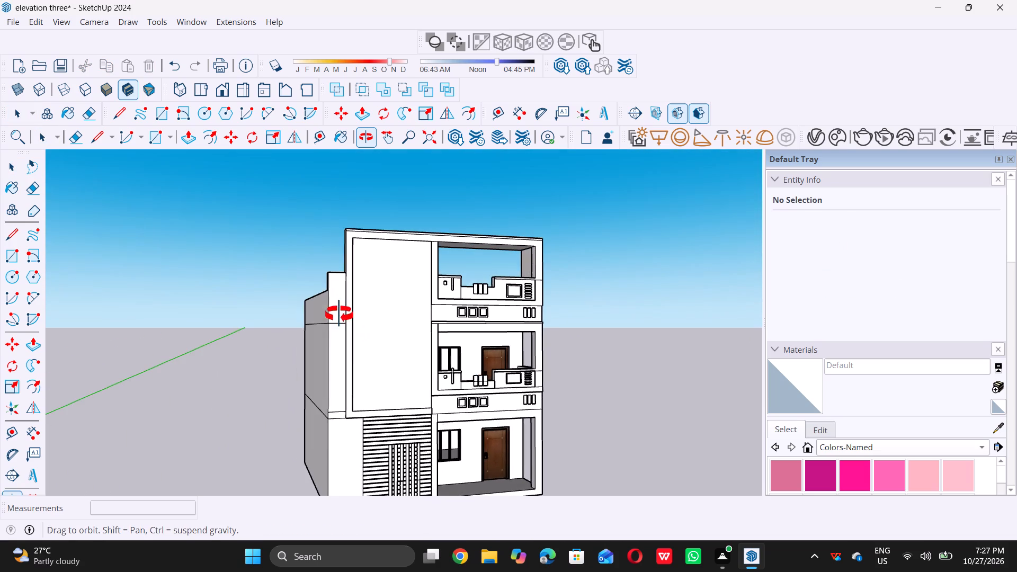
{"action": "middle_click_drag", "start_coordinate": [339, 314], "coordinate": [338, 314]}
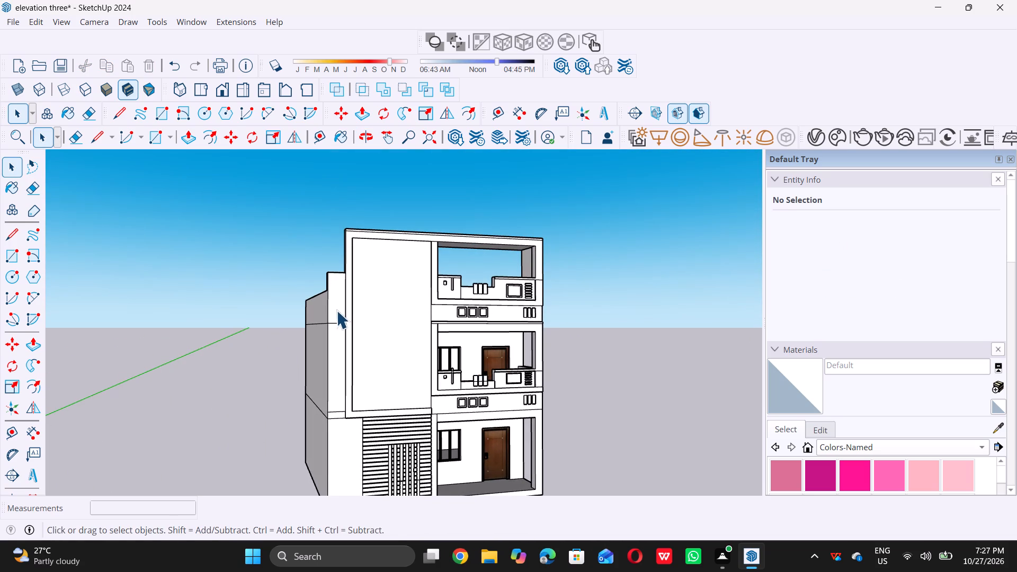
{"action": "key", "text": "r"}
{"action": "middle_click_drag", "start_coordinate": [390, 292], "coordinate": [346, 288]}
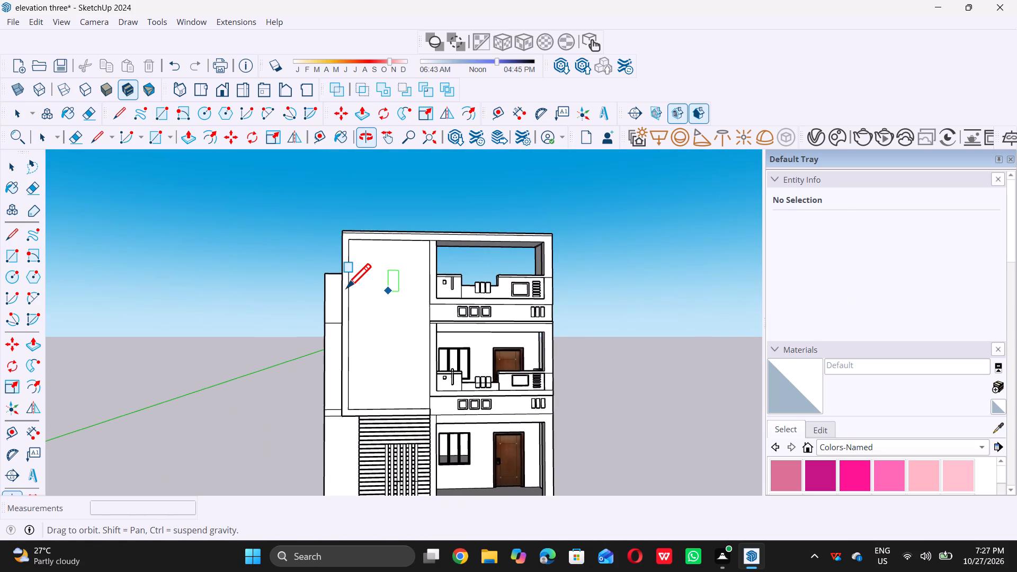
{"action": "middle_click_drag", "start_coordinate": [347, 289], "coordinate": [306, 273]}
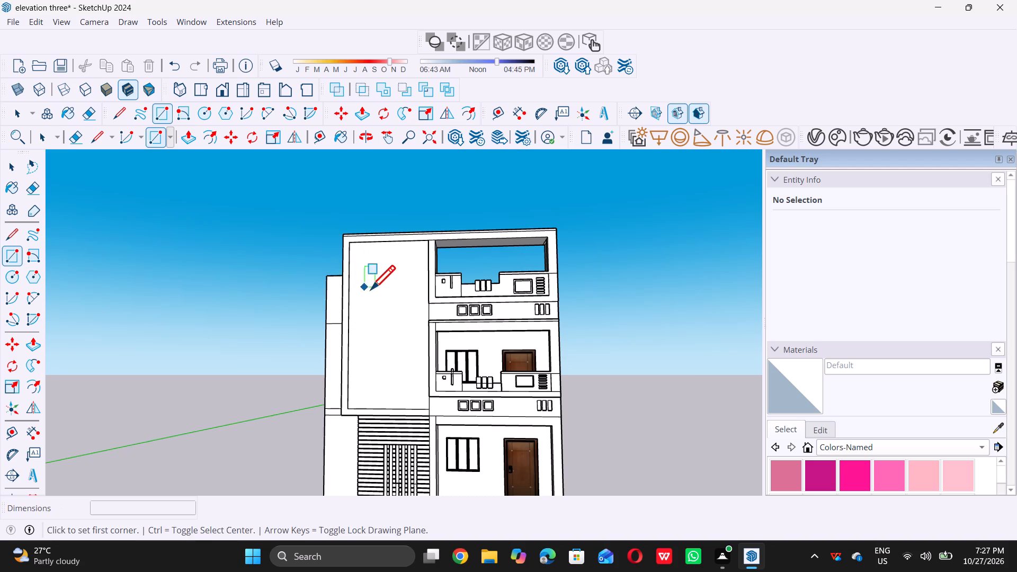
{"action": "middle_click_drag", "start_coordinate": [374, 291], "coordinate": [392, 293]}
{"action": "scroll", "coordinate": [379, 293], "scroll_direction": "up", "scroll_amount": 3}
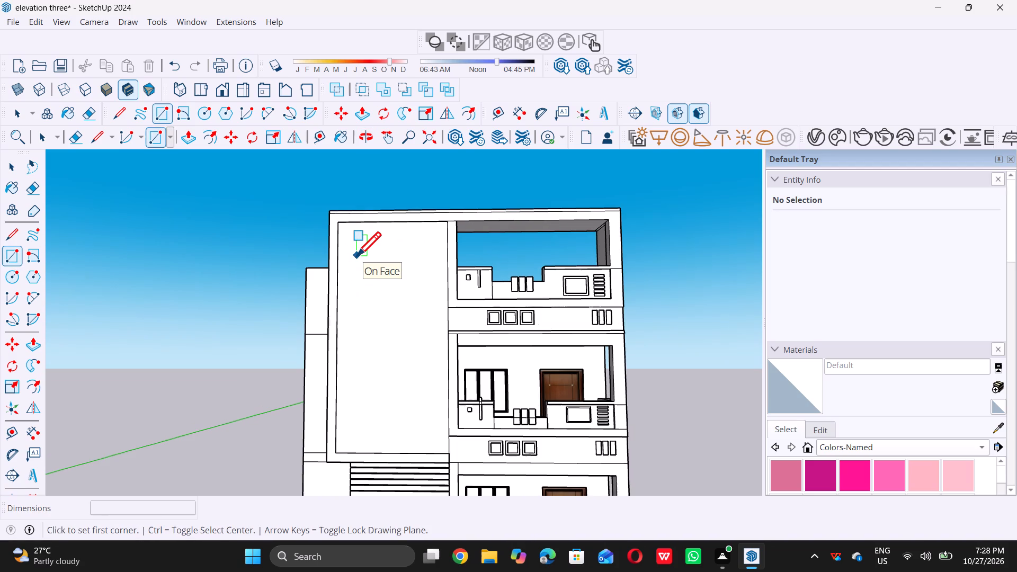
{"action": "double_click", "coordinate": [353, 253]}
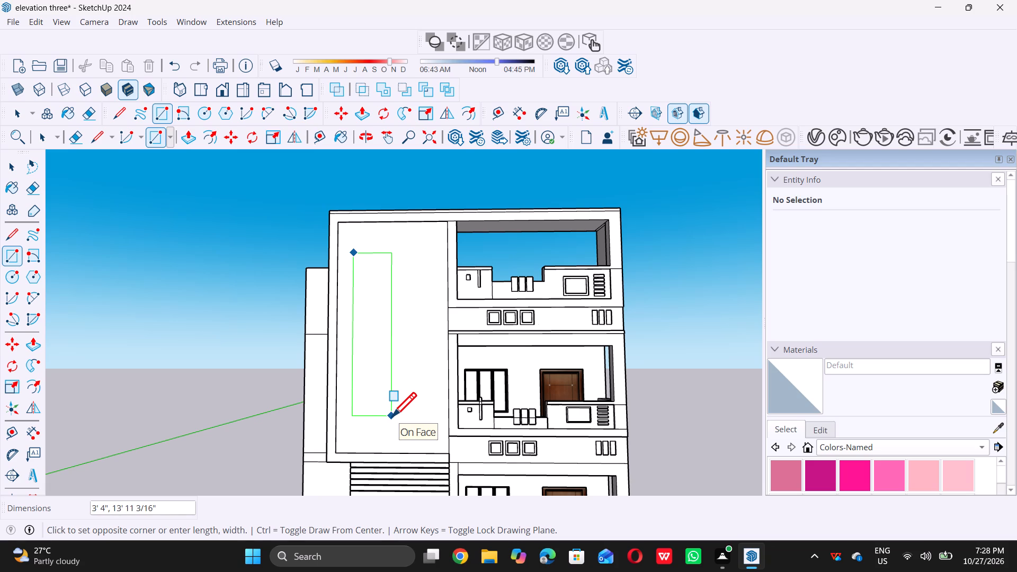
{"action": "triple_click", "coordinate": [392, 416]}
{"action": "left_click", "coordinate": [392, 417]}
{"action": "key", "text": "space"}
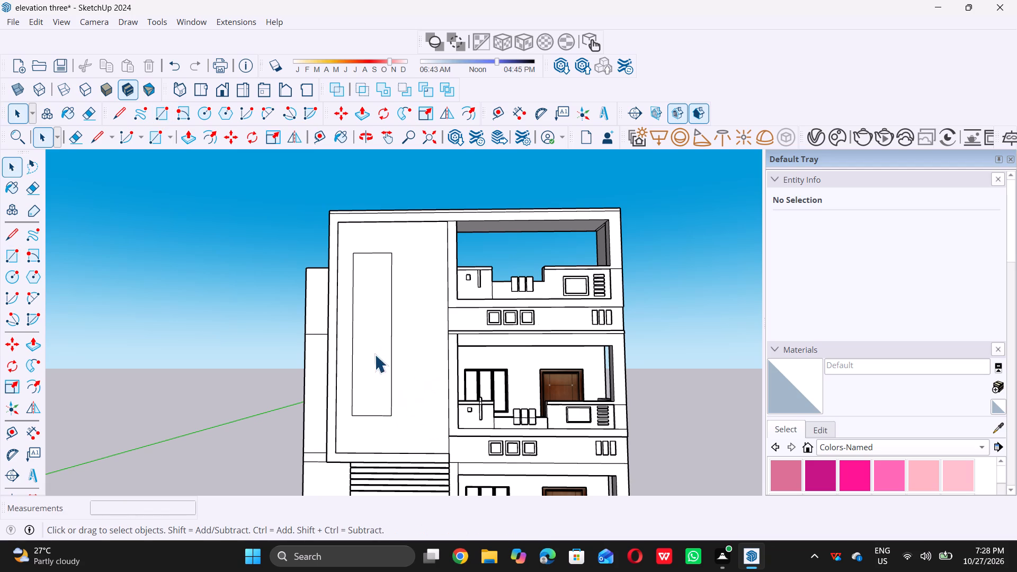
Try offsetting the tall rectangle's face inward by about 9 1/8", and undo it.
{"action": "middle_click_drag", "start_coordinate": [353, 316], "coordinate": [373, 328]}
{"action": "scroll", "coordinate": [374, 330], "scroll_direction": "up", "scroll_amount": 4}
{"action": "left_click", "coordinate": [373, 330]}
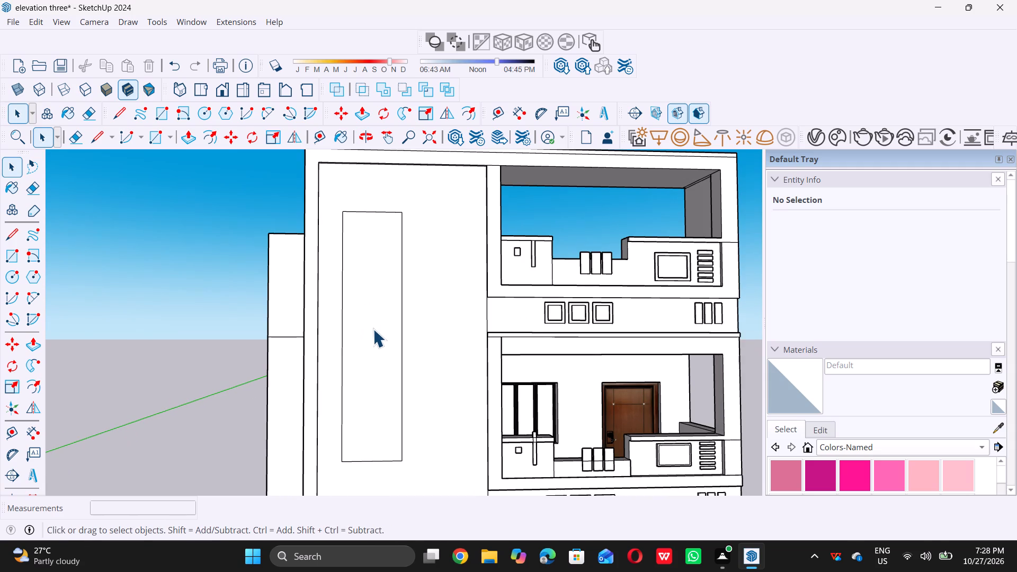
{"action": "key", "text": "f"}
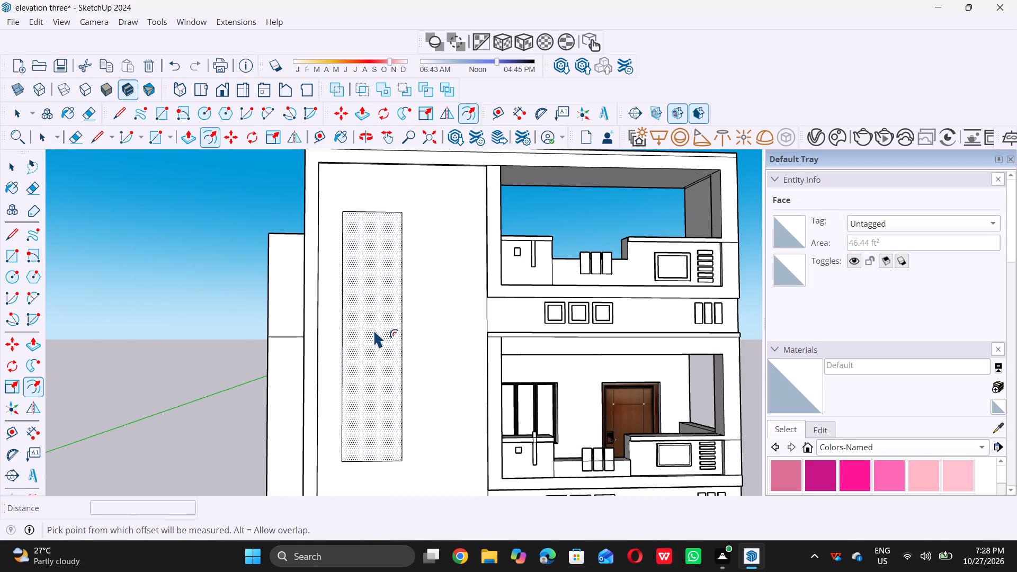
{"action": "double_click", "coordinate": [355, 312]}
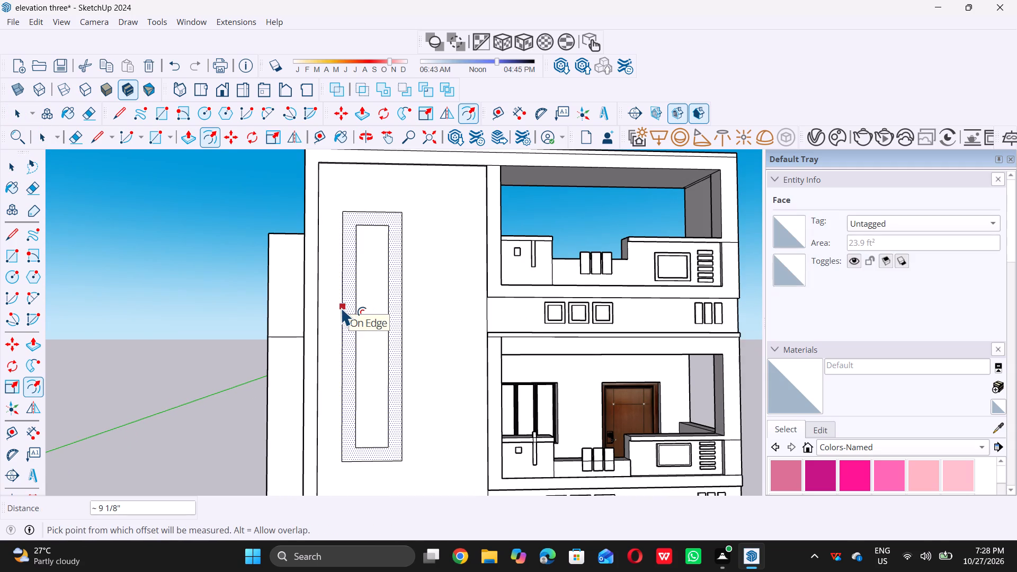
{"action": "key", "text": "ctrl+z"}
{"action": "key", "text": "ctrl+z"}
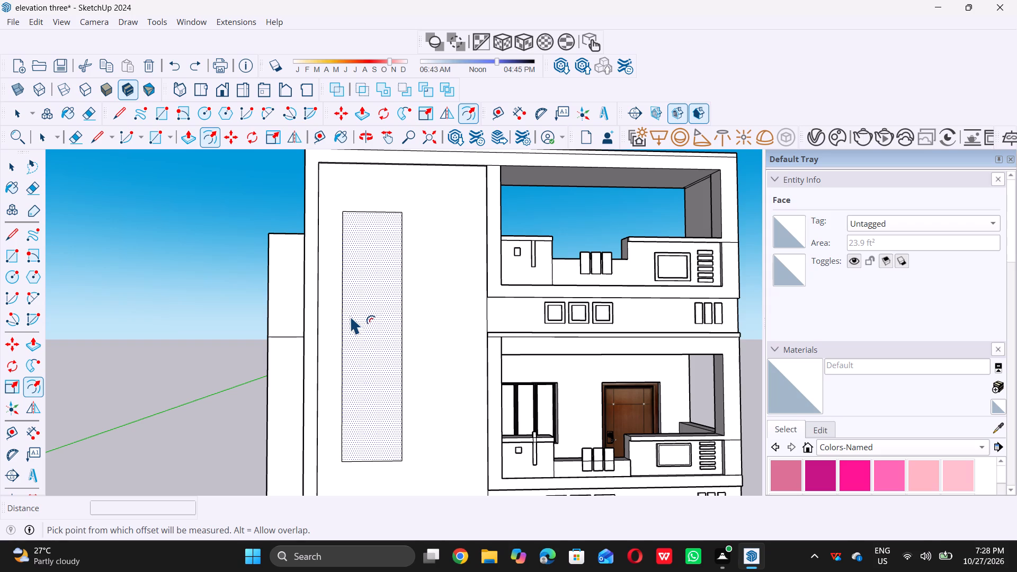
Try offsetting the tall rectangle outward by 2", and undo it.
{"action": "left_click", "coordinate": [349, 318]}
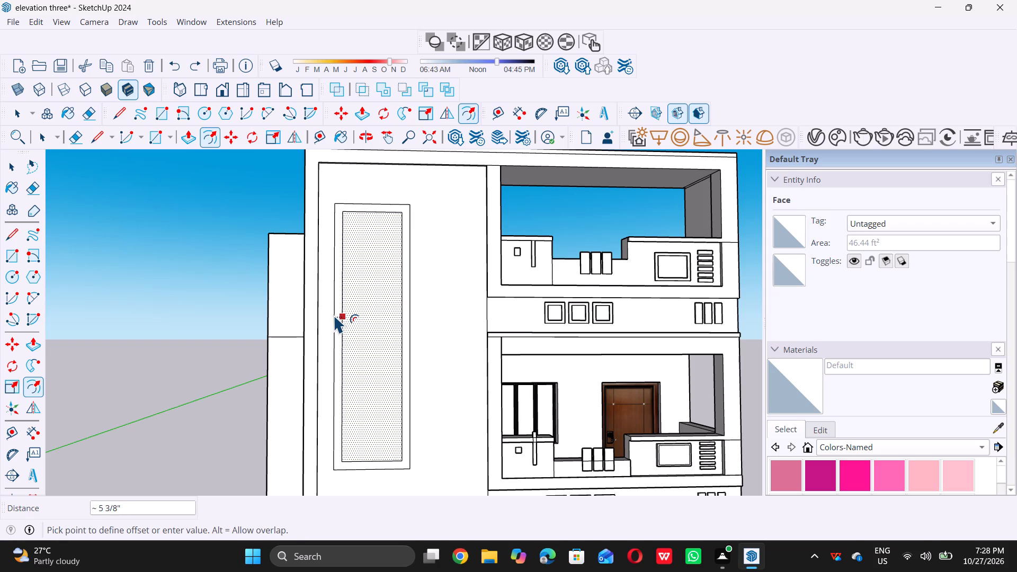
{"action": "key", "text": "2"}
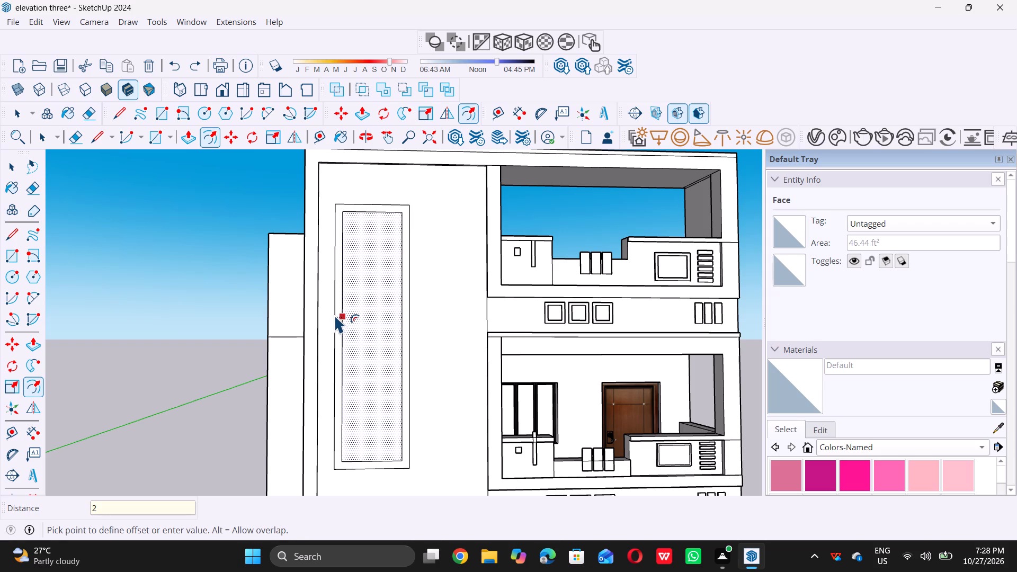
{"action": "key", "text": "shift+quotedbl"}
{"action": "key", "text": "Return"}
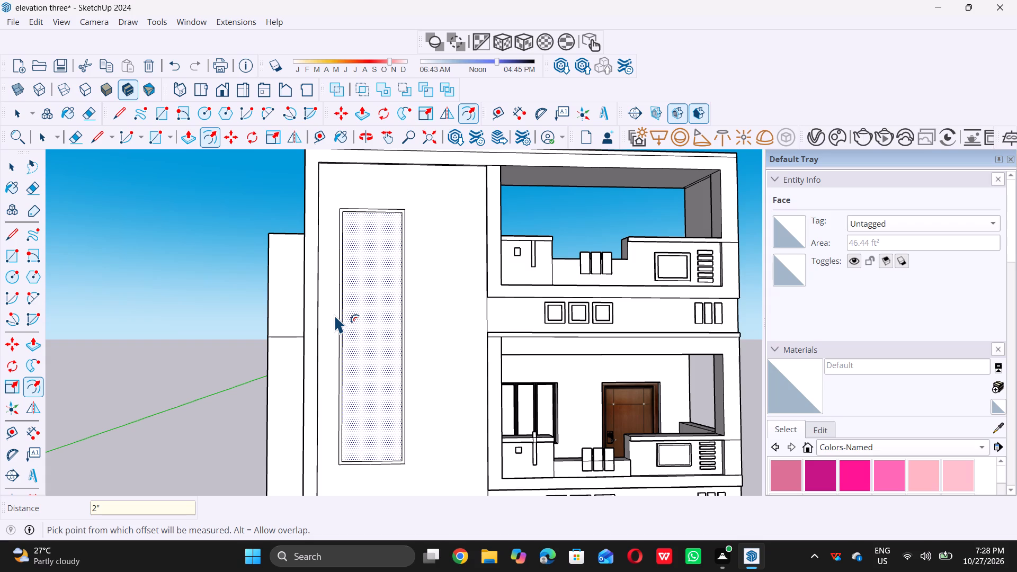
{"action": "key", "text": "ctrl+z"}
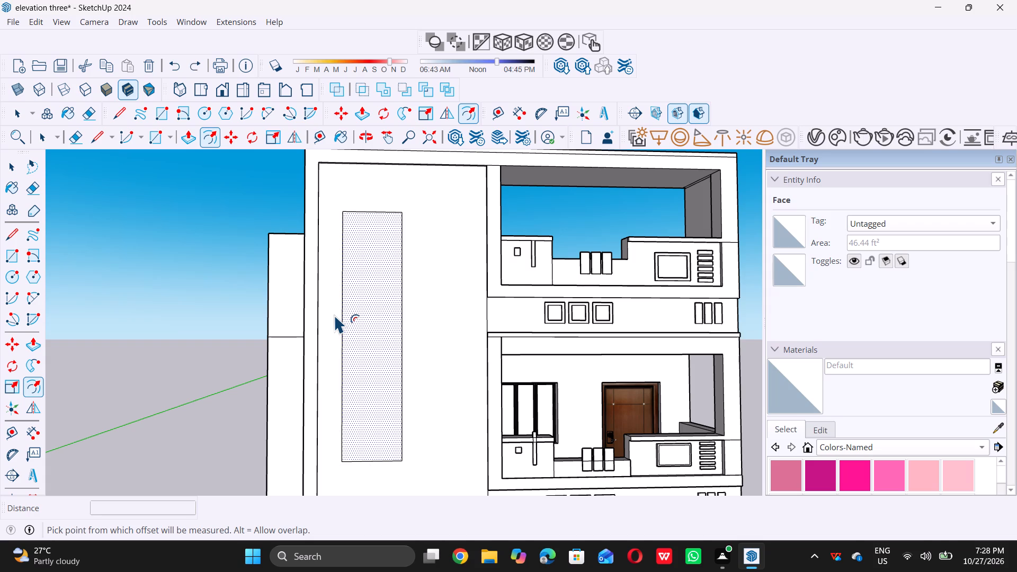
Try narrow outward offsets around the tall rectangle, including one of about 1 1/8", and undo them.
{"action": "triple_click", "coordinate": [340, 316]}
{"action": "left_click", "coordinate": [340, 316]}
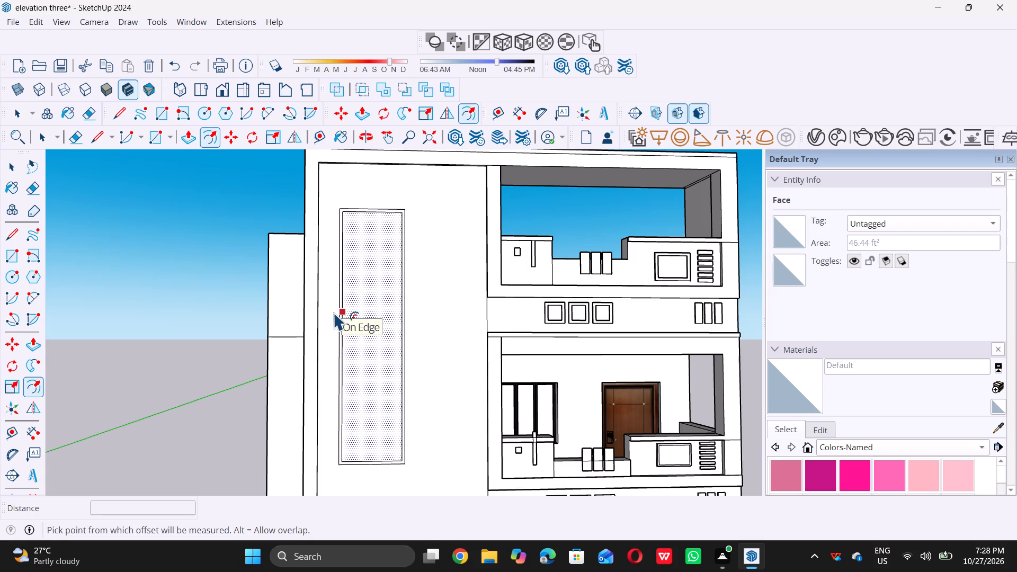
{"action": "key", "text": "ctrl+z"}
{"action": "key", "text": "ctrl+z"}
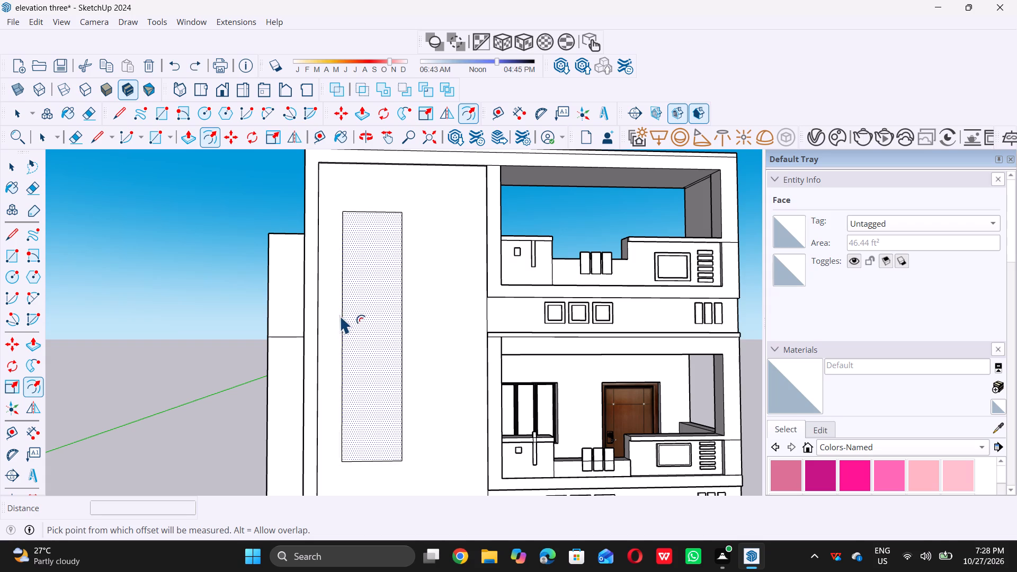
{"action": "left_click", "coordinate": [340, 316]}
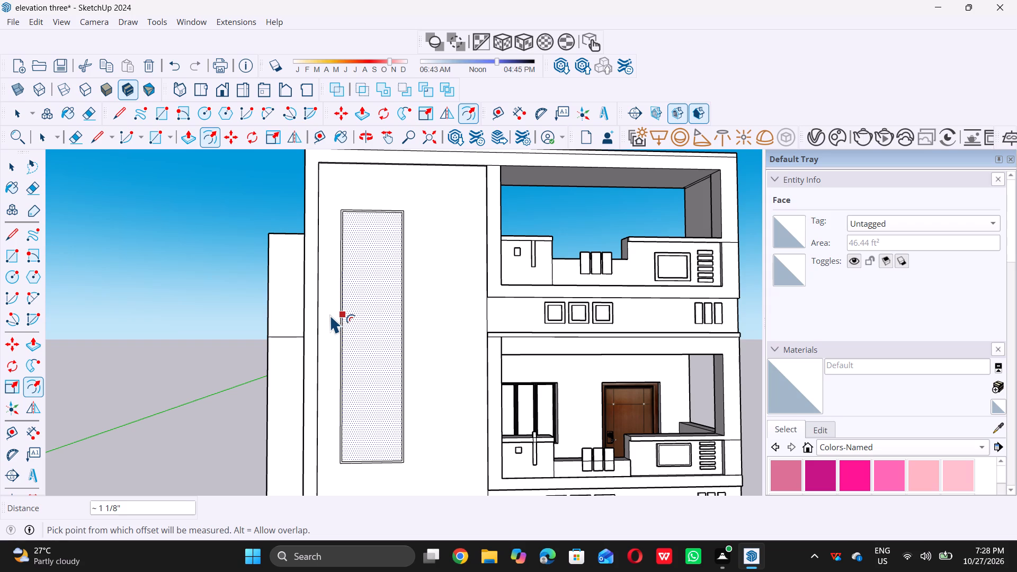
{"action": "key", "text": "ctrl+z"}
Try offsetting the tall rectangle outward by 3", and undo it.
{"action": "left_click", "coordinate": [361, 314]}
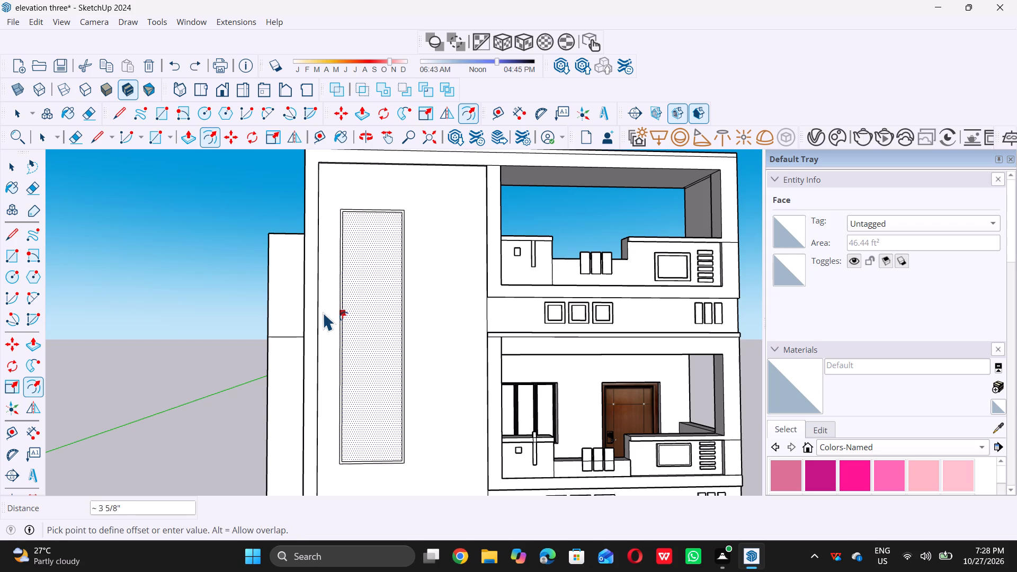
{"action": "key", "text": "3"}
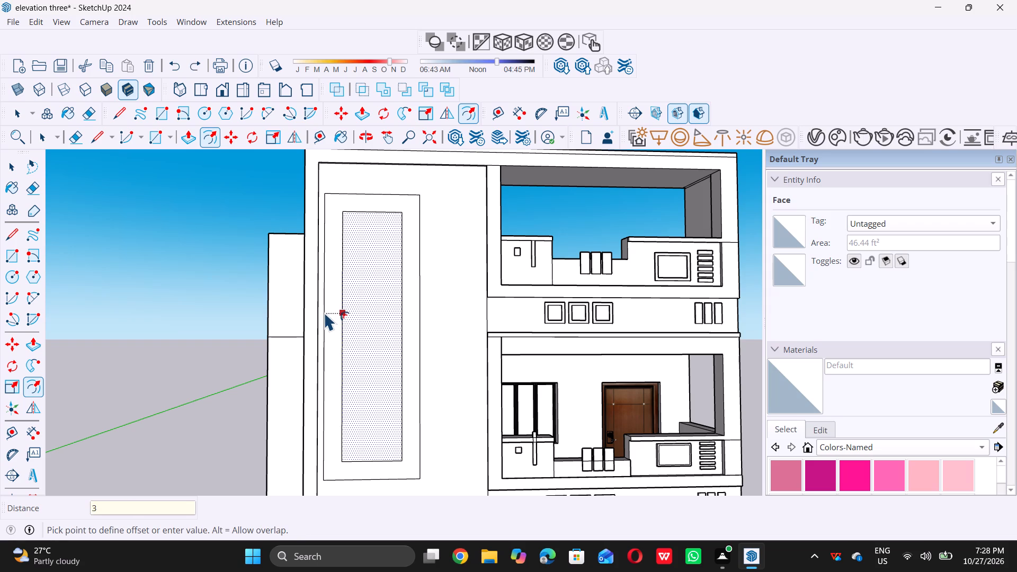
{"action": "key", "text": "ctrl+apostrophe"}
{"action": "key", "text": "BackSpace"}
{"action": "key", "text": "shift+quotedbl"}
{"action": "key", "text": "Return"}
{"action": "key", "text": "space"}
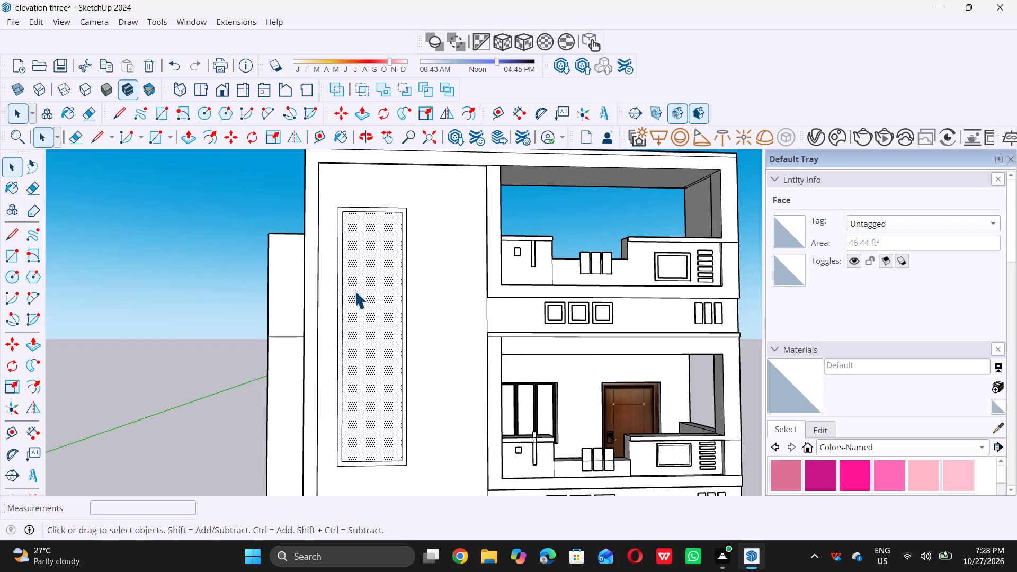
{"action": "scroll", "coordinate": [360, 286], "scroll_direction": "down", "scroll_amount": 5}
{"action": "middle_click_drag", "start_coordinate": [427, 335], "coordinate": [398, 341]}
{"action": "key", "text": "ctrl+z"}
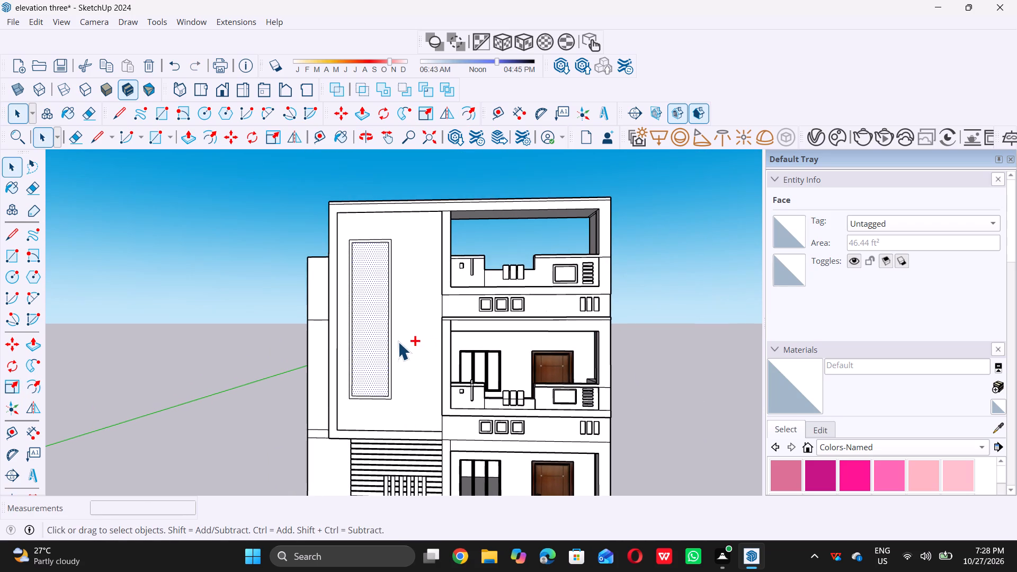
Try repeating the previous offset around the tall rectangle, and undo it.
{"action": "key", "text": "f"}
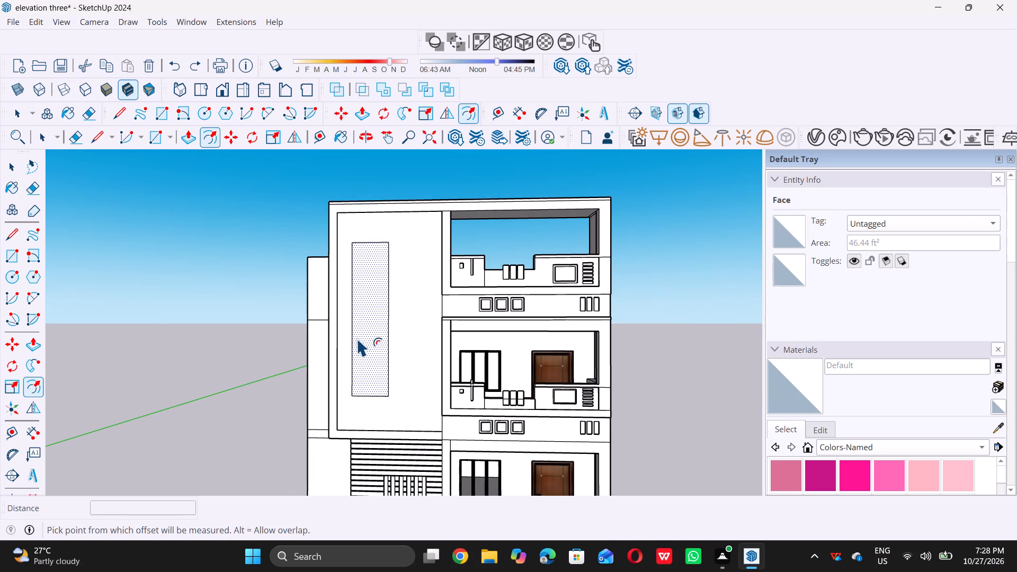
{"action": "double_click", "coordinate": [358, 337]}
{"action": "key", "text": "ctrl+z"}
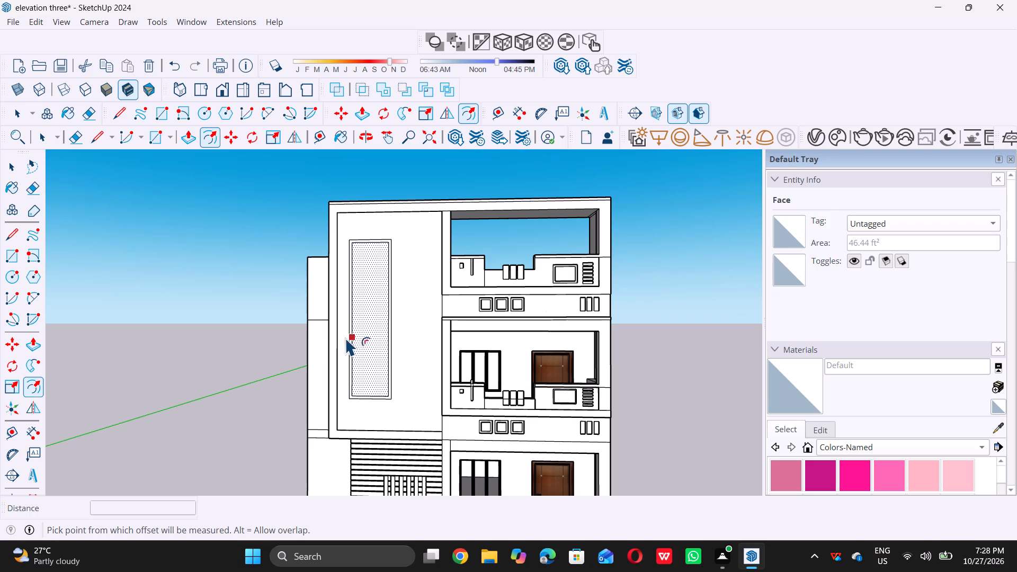
Offset the tall rectangle's outline outward by 6" on the blank front panel.
{"action": "left_click", "coordinate": [355, 340]}
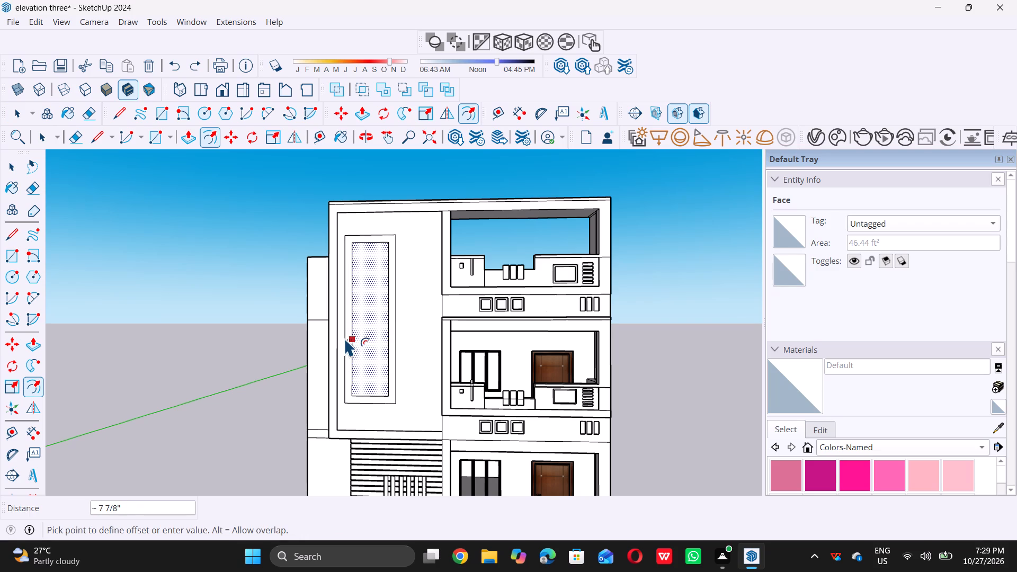
{"action": "key", "text": "6"}
{"action": "key", "text": "shift+quotedbl"}
{"action": "key", "text": "Return"}
{"action": "key", "text": "space"}
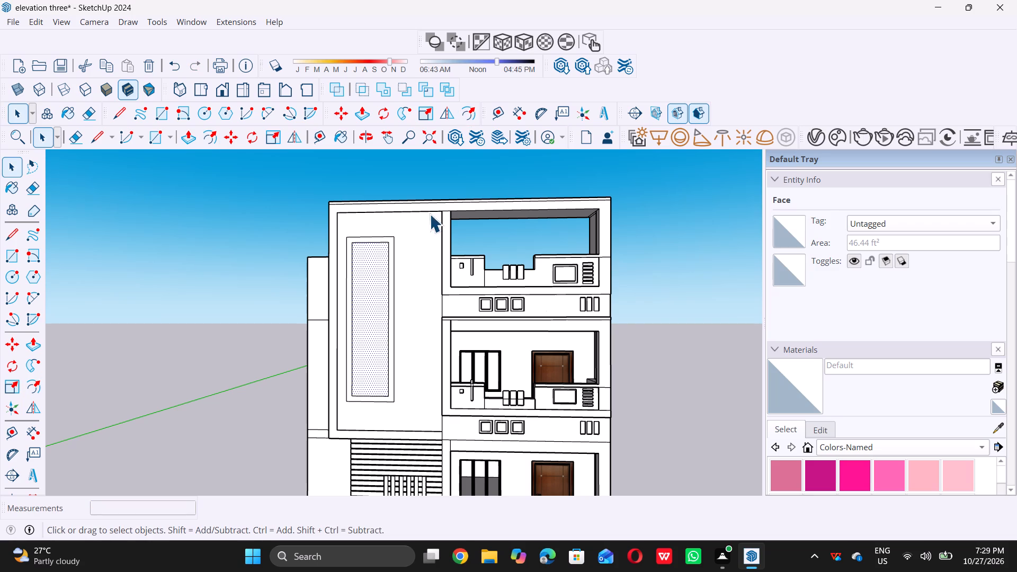
{"action": "left_click", "coordinate": [228, 296]}
Recess the face inside the tall bordered rectangle in two pushes, the second about 3 11/16".
{"action": "scroll", "coordinate": [228, 296], "scroll_direction": "down", "scroll_amount": 2}
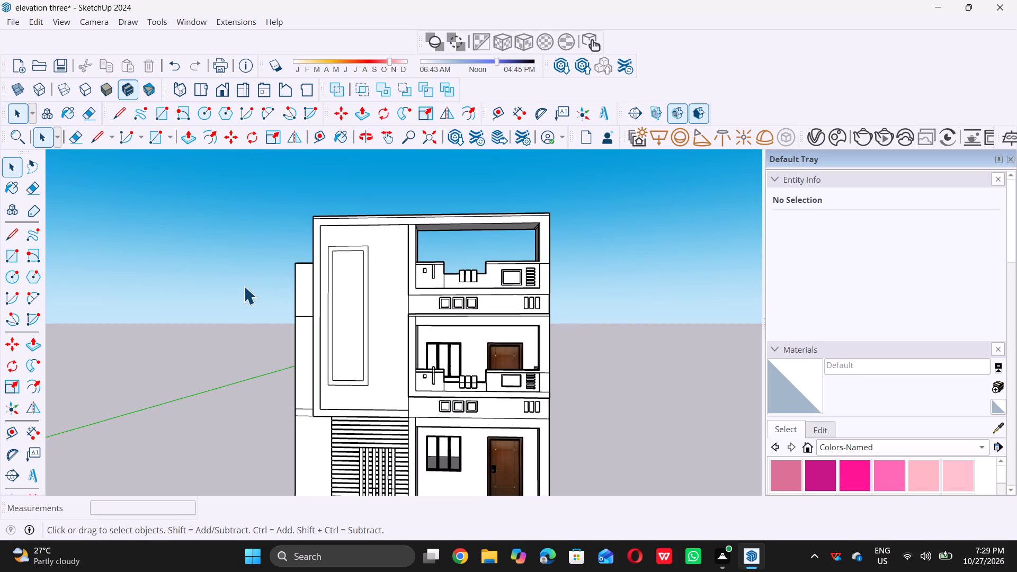
{"action": "scroll", "coordinate": [358, 236], "scroll_direction": "down", "scroll_amount": 5}
{"action": "middle_click_drag", "start_coordinate": [342, 263], "coordinate": [256, 395]}
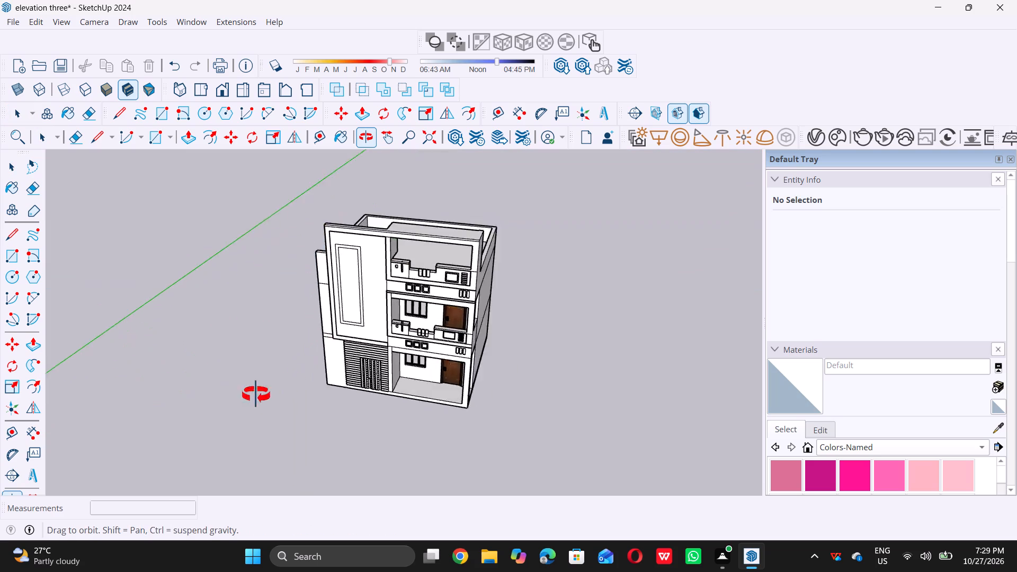
{"action": "middle_click_drag", "start_coordinate": [256, 395], "coordinate": [185, 405]}
{"action": "scroll", "coordinate": [296, 303], "scroll_direction": "up", "scroll_amount": 7}
{"action": "left_click", "coordinate": [368, 264]}
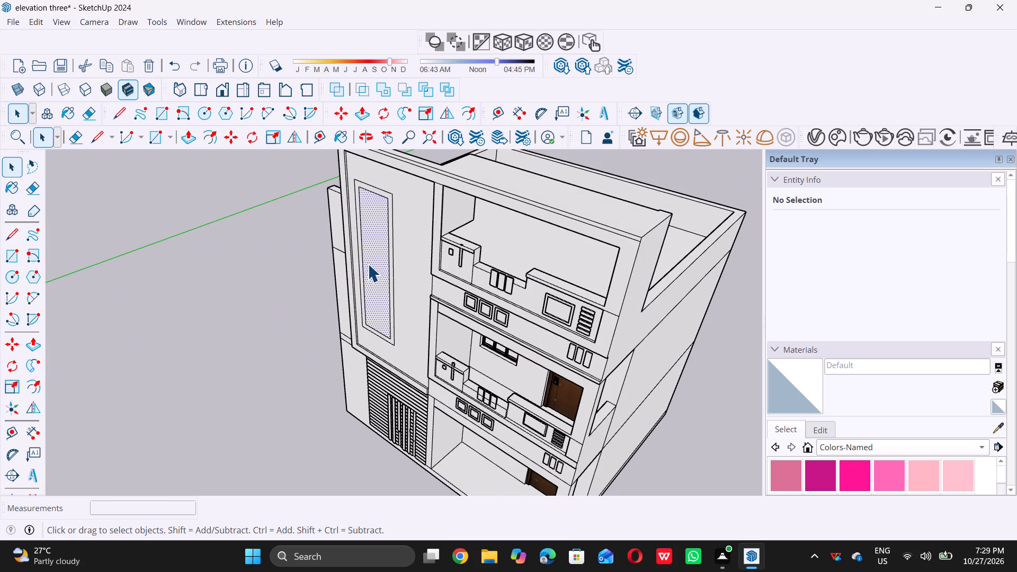
{"action": "key", "text": "p"}
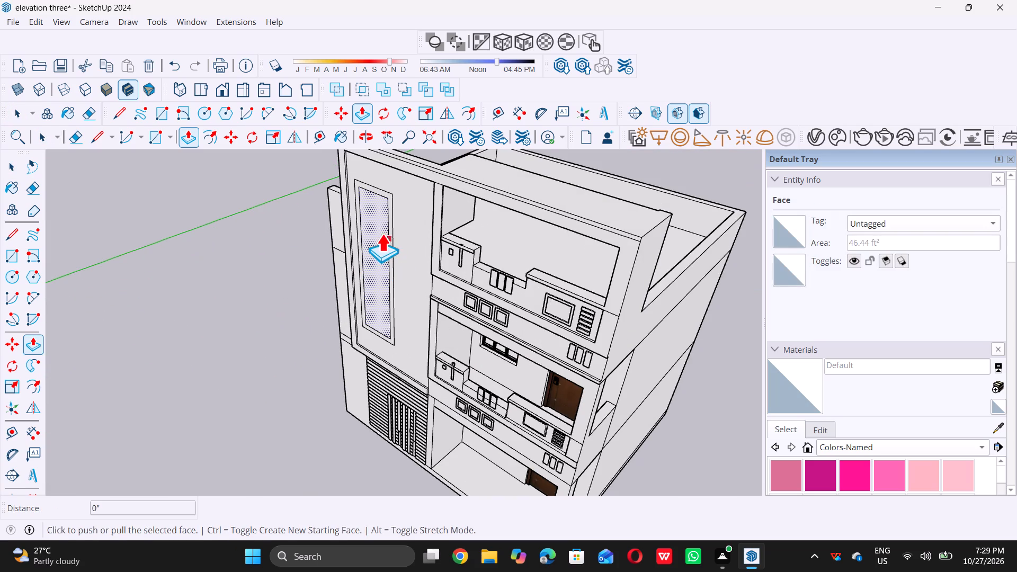
{"action": "left_click", "coordinate": [365, 216]}
{"action": "scroll", "coordinate": [396, 142], "scroll_direction": "up", "scroll_amount": 10}
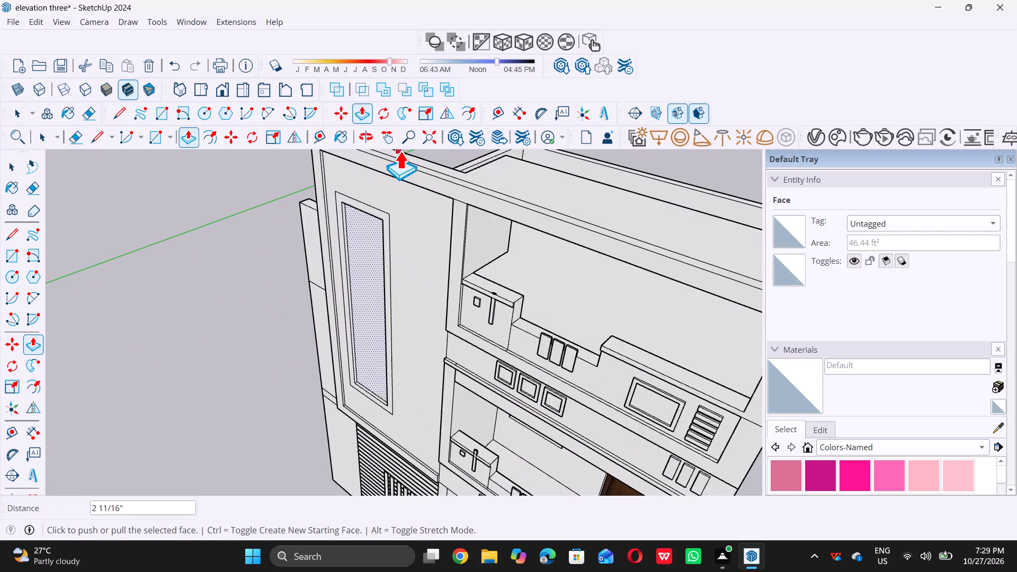
{"action": "scroll", "coordinate": [400, 151], "scroll_direction": "up", "scroll_amount": 9}
{"action": "left_click", "coordinate": [403, 163]}
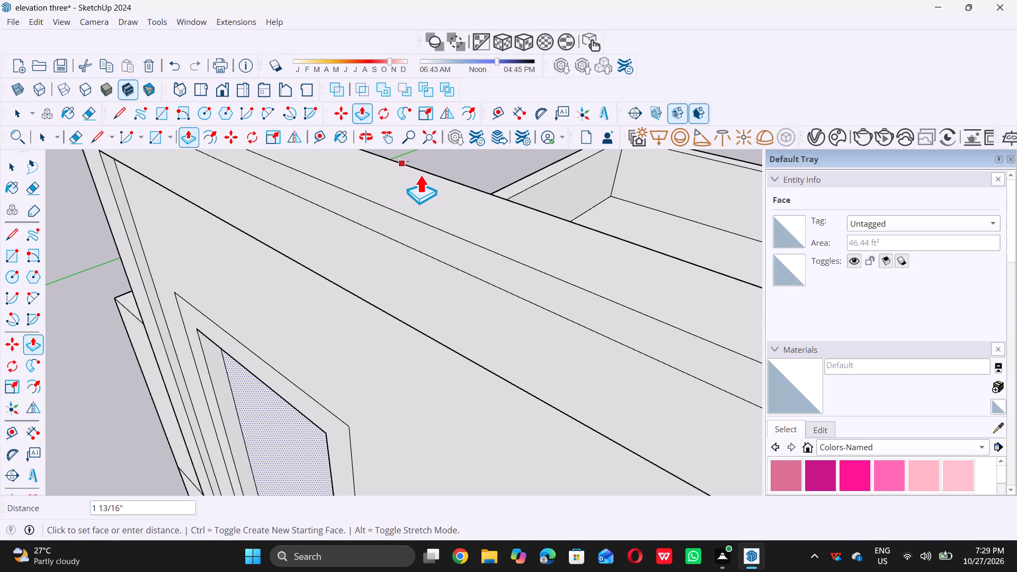
{"action": "left_click", "coordinate": [472, 188]}
{"action": "key", "text": "space"}
{"action": "scroll", "coordinate": [471, 260], "scroll_direction": "down", "scroll_amount": 5}
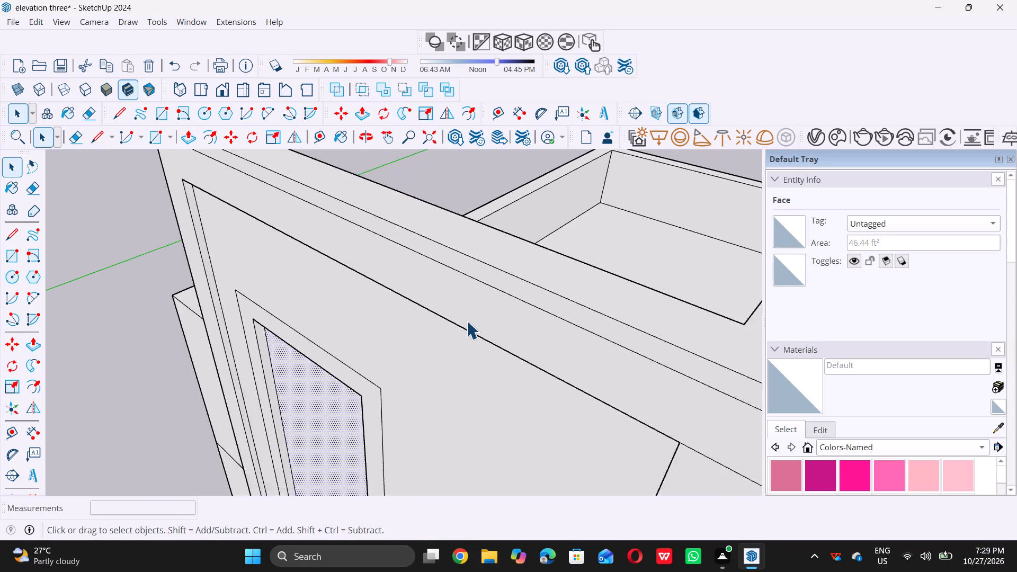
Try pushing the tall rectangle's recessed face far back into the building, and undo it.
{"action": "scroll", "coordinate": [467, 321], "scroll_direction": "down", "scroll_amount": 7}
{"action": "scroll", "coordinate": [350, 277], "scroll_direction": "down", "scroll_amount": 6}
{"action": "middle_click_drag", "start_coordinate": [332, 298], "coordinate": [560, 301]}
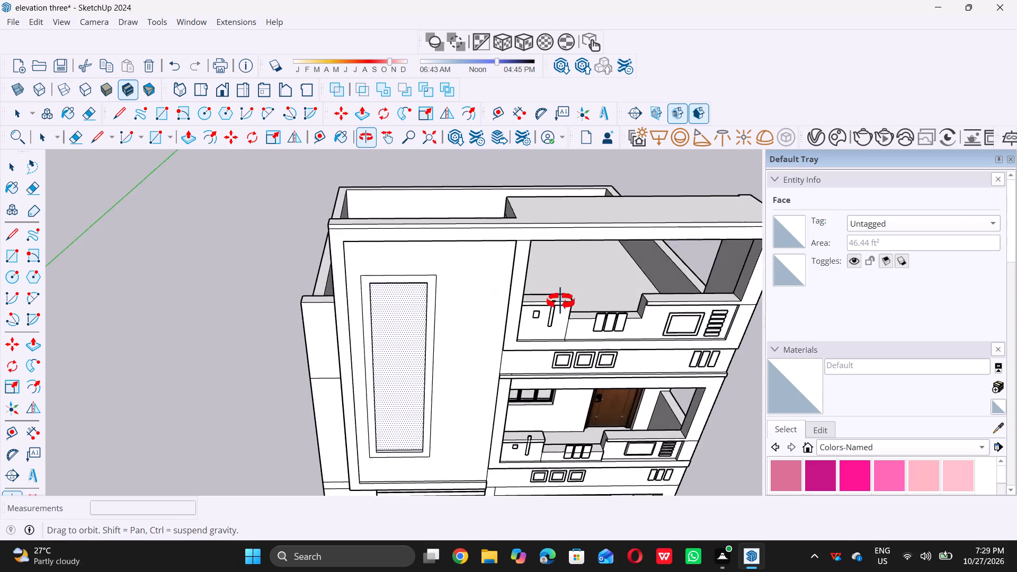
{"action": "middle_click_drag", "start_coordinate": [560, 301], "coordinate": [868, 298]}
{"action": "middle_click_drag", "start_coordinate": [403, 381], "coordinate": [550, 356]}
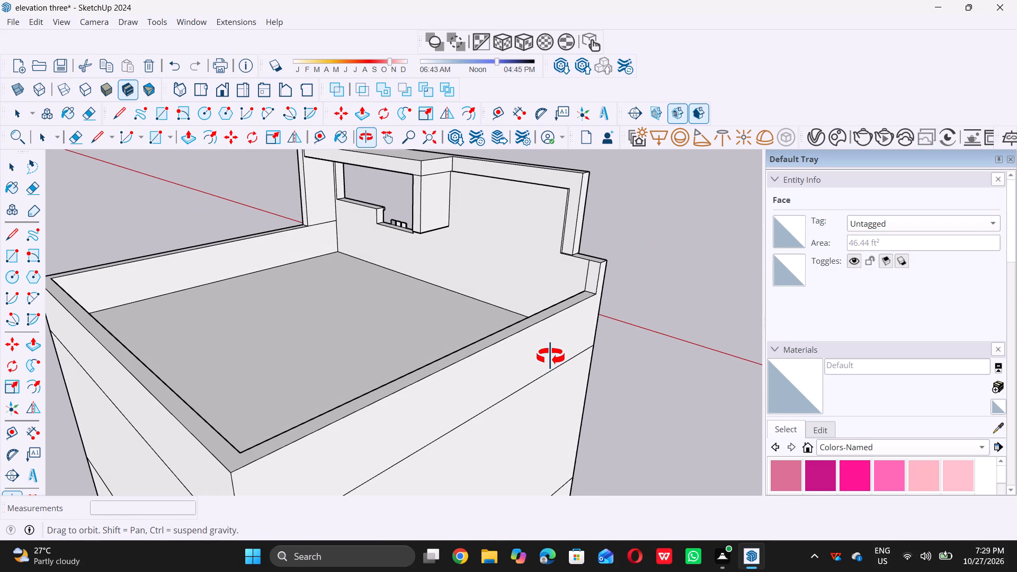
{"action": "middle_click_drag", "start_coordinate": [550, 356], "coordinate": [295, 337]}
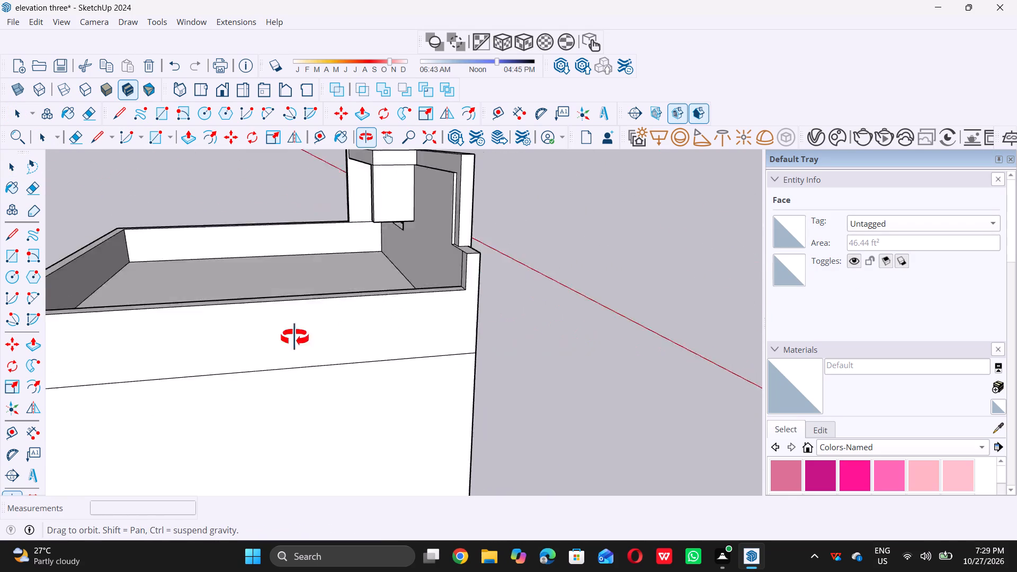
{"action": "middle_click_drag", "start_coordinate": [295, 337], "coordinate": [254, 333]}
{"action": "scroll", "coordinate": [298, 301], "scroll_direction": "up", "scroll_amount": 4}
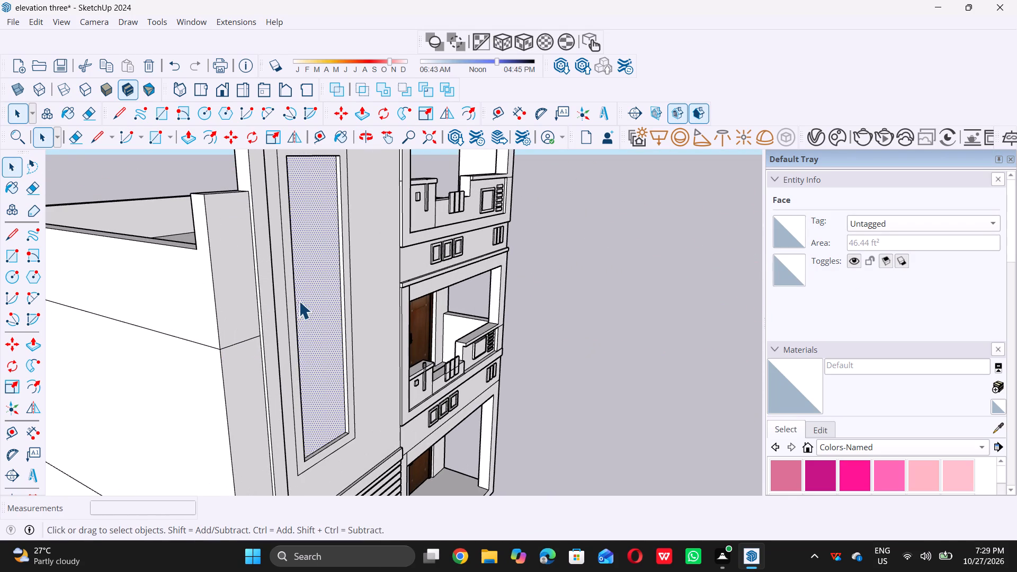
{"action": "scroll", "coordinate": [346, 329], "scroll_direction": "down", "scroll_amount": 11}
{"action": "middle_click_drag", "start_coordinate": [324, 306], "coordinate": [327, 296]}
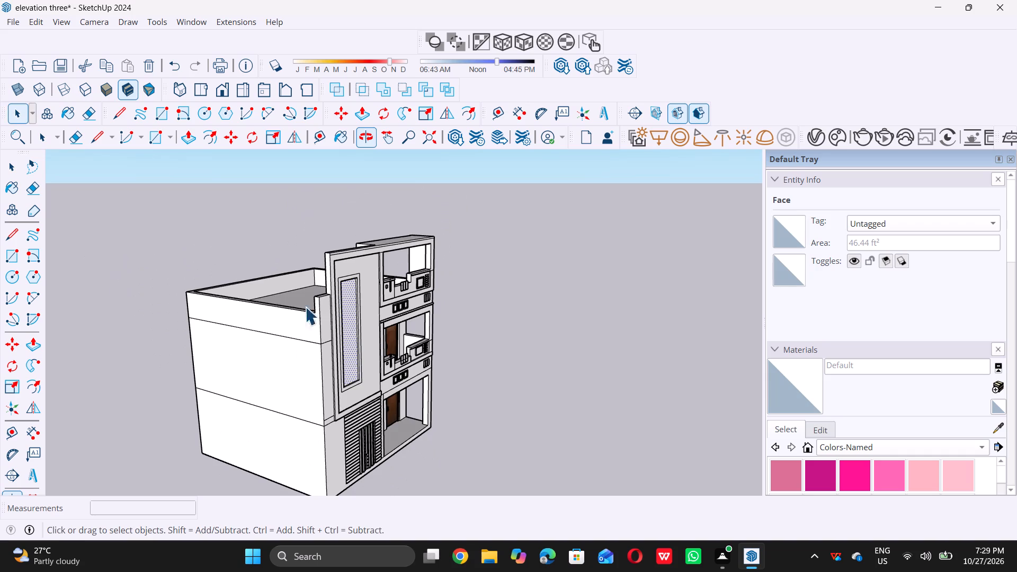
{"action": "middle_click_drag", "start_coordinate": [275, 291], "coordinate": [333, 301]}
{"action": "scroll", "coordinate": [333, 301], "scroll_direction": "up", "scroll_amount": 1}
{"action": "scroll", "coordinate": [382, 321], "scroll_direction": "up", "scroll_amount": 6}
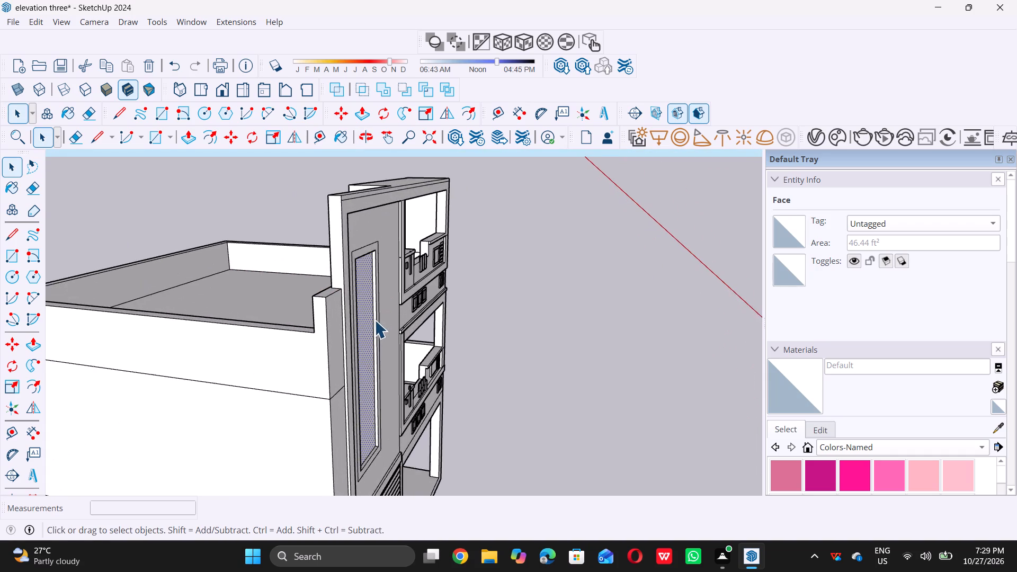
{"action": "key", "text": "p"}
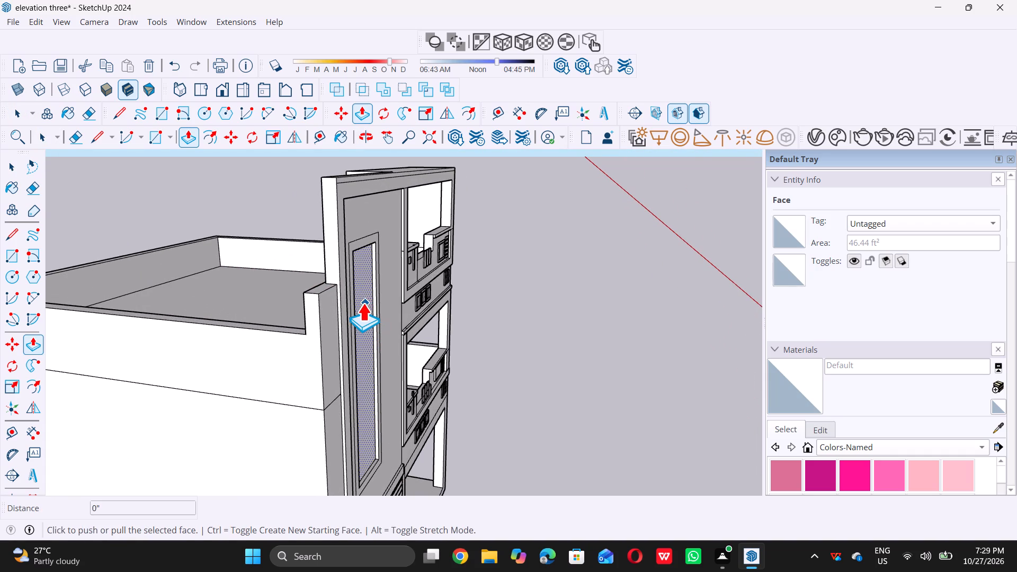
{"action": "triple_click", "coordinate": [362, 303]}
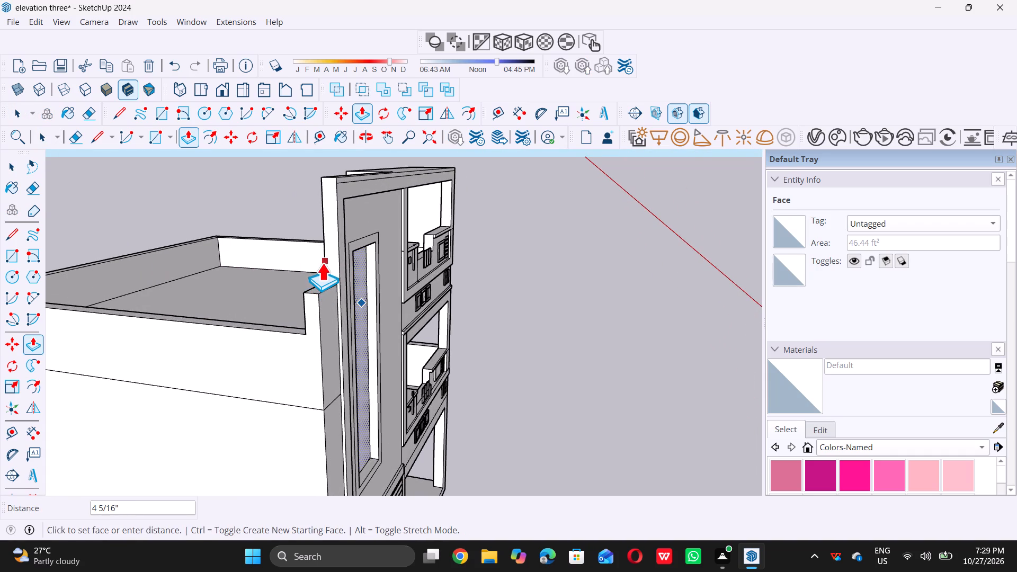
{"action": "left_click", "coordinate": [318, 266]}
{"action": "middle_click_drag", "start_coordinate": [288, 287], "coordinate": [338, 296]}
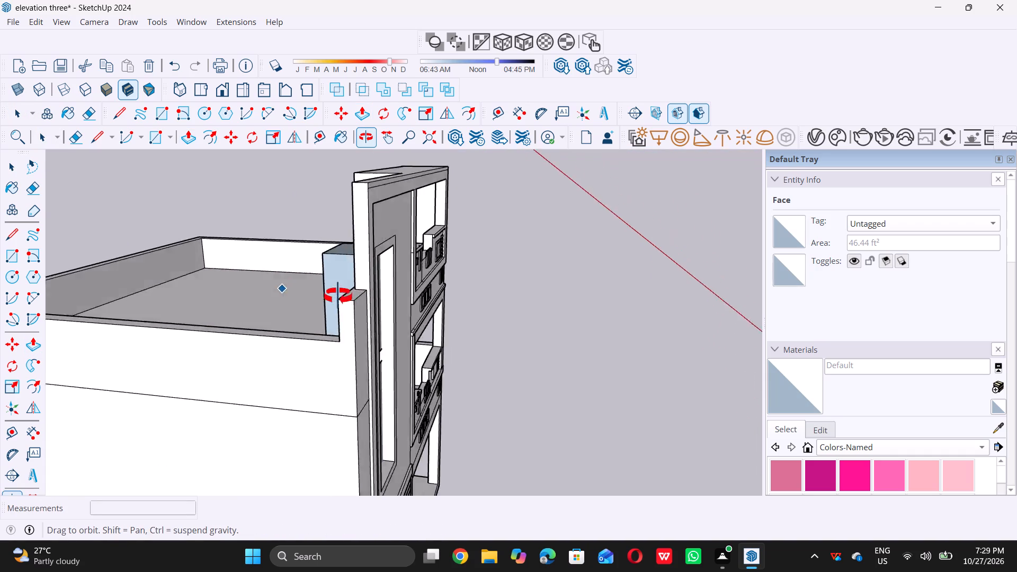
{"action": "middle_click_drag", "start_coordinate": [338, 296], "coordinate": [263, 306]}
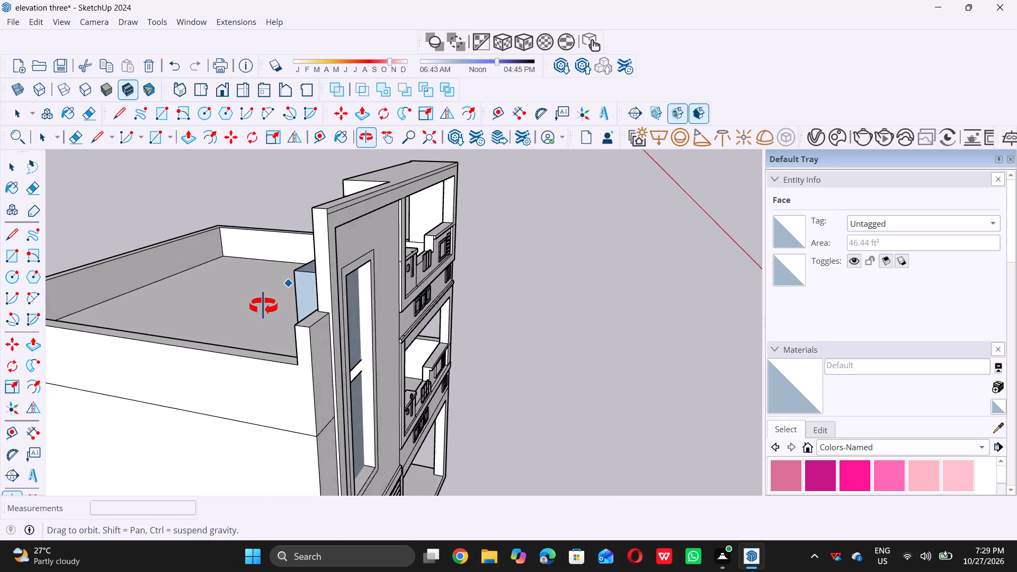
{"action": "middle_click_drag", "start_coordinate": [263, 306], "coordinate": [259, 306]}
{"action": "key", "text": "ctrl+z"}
Push the tall rectangle's recessed face in by about another 5 1/4".
{"action": "scroll", "coordinate": [333, 293], "scroll_direction": "up", "scroll_amount": 8}
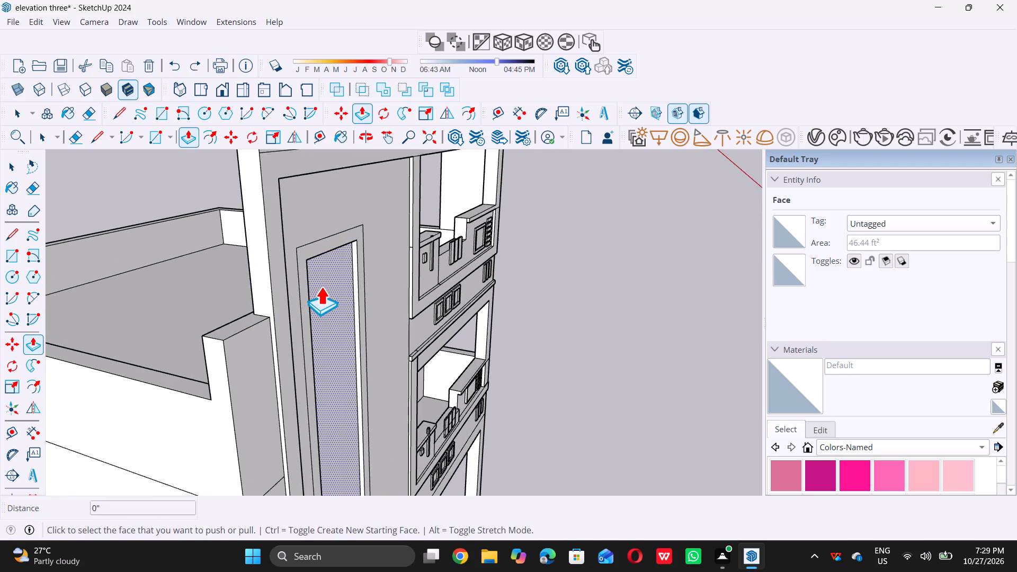
{"action": "left_click", "coordinate": [322, 284]}
{"action": "left_click", "coordinate": [325, 287]}
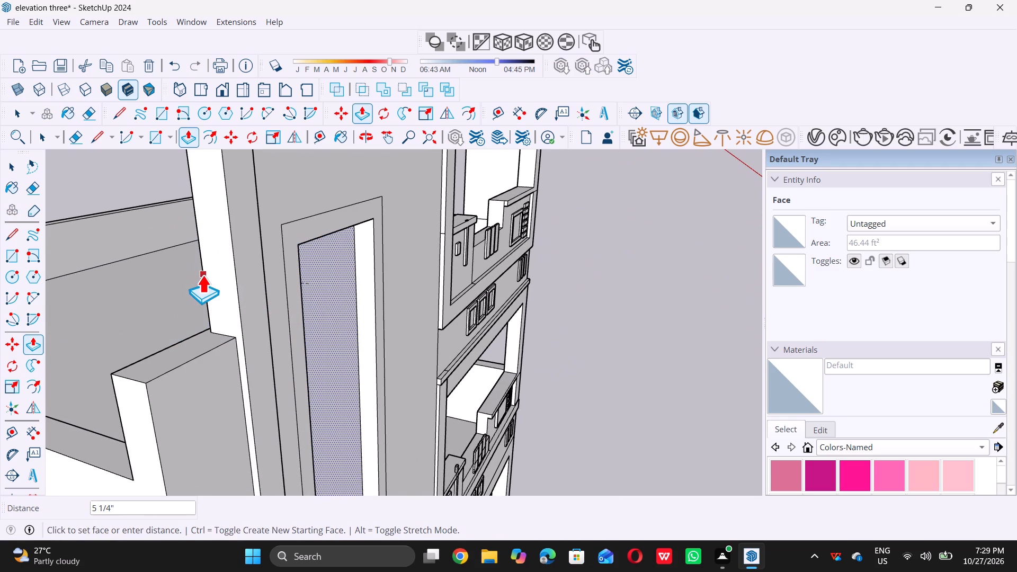
{"action": "double_click", "coordinate": [202, 275]}
{"action": "key", "text": "space"}
Examine the tall recess from the building's side and front.
{"action": "scroll", "coordinate": [291, 359], "scroll_direction": "down", "scroll_amount": 5}
{"action": "middle_click_drag", "start_coordinate": [228, 288], "coordinate": [275, 282]}
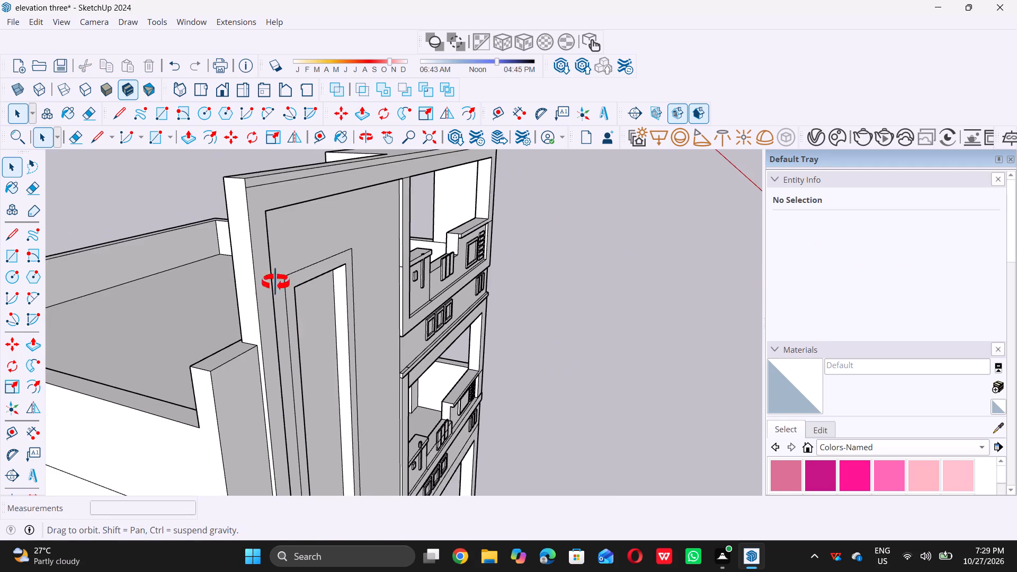
{"action": "middle_click_drag", "start_coordinate": [275, 282], "coordinate": [356, 293]}
{"action": "scroll", "coordinate": [351, 293], "scroll_direction": "down", "scroll_amount": 12}
{"action": "middle_click_drag", "start_coordinate": [385, 297], "coordinate": [346, 303]}
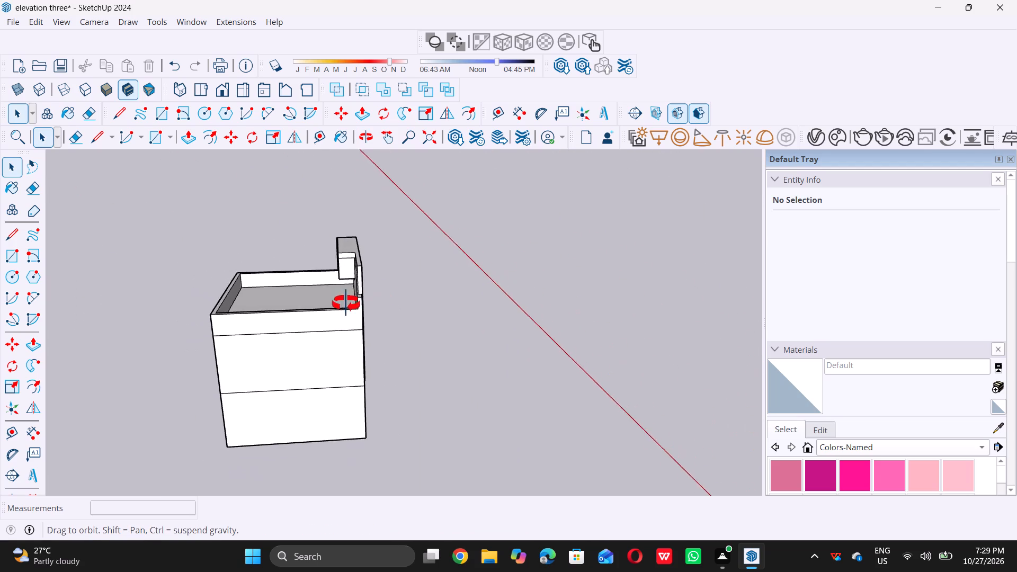
{"action": "middle_click_drag", "start_coordinate": [346, 303], "coordinate": [247, 292]}
{"action": "scroll", "coordinate": [301, 295], "scroll_direction": "up", "scroll_amount": 5}
{"action": "scroll", "coordinate": [343, 283], "scroll_direction": "up", "scroll_amount": 8}
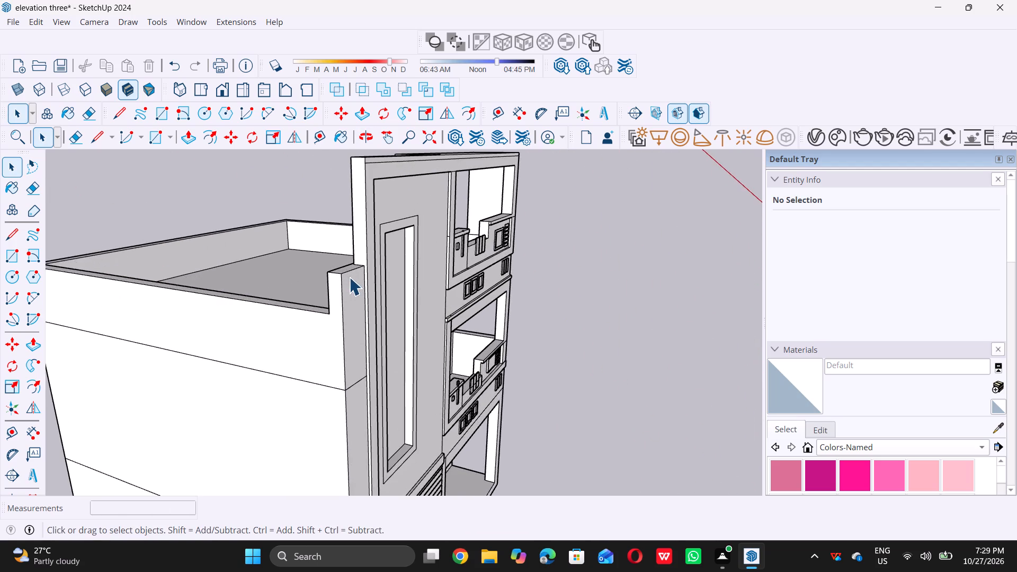
{"action": "scroll", "coordinate": [350, 276], "scroll_direction": "down", "scroll_amount": 19}
{"action": "middle_click_drag", "start_coordinate": [408, 323], "coordinate": [151, 269]}
{"action": "scroll", "coordinate": [325, 320], "scroll_direction": "up", "scroll_amount": 5}
{"action": "middle_click_drag", "start_coordinate": [474, 316], "coordinate": [436, 306]}
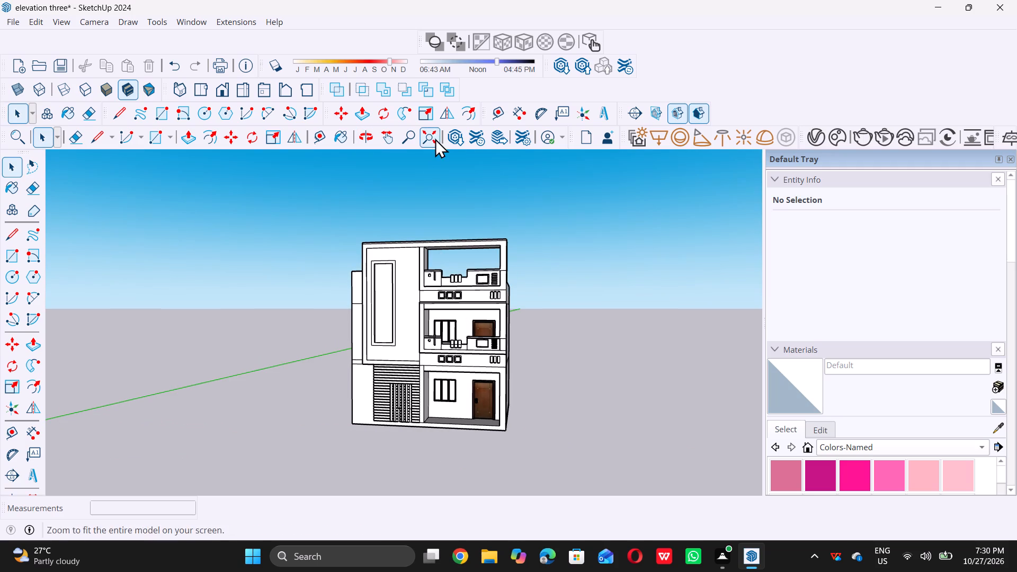
Open 3D Warehouse and search its models for "window".
{"action": "triple_click", "coordinate": [450, 138]}
{"action": "triple_click", "coordinate": [450, 138]}
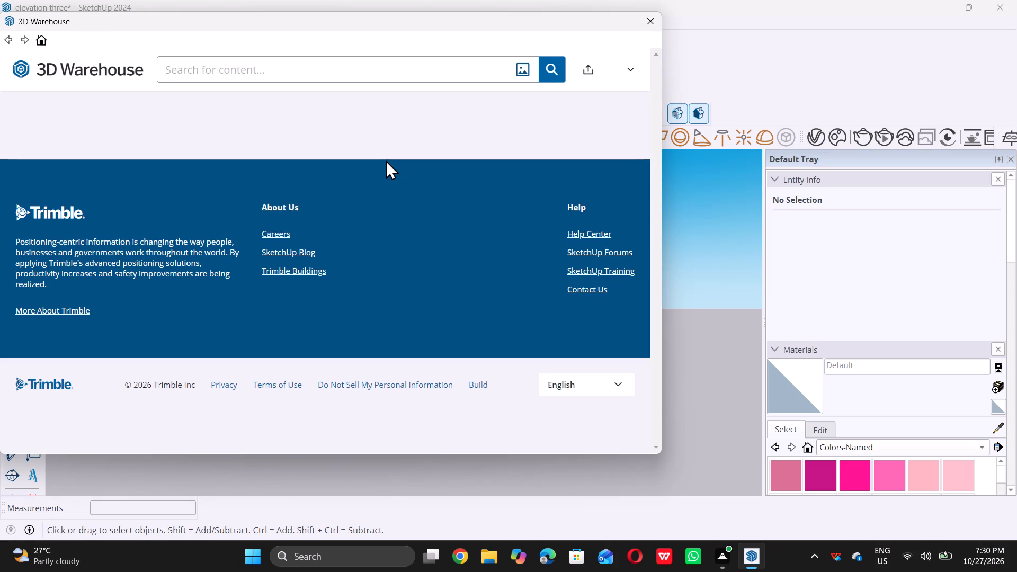
{"action": "double_click", "coordinate": [300, 70]}
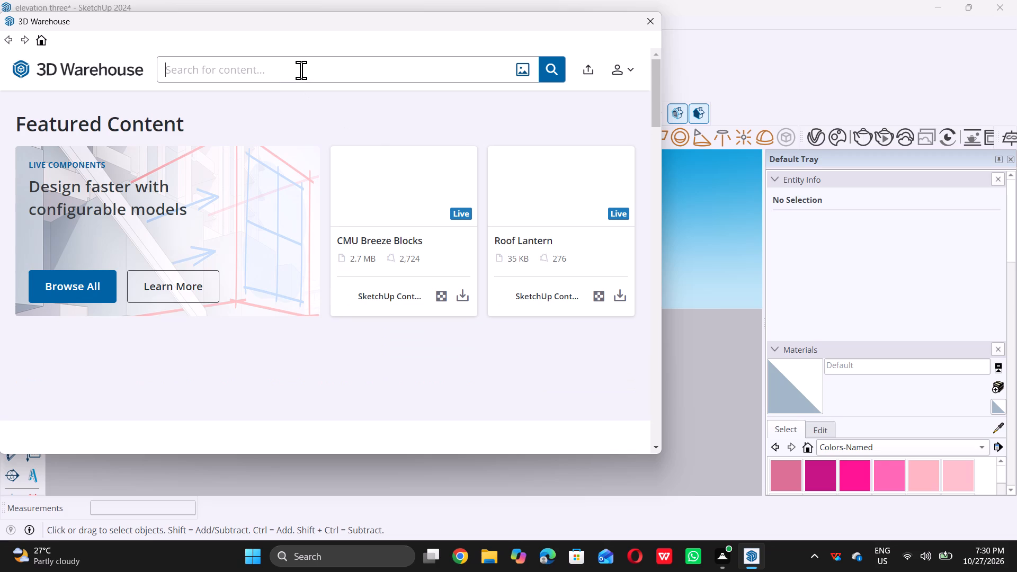
{"action": "key", "text": "w"}
{"action": "type", "text": "in"}
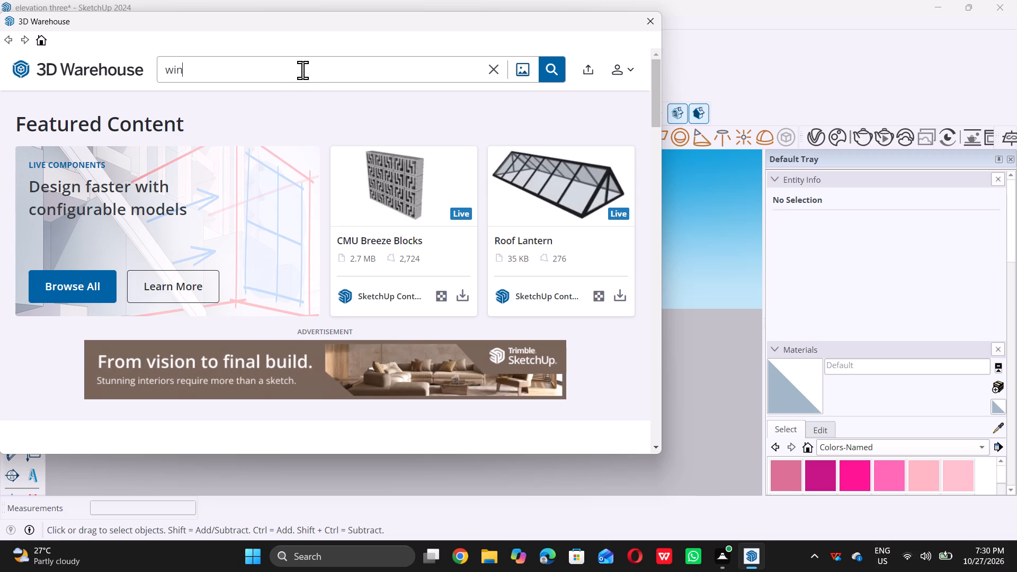
{"action": "type", "text": "do"}
{"action": "key", "text": "w"}
{"action": "key", "text": "Return"}
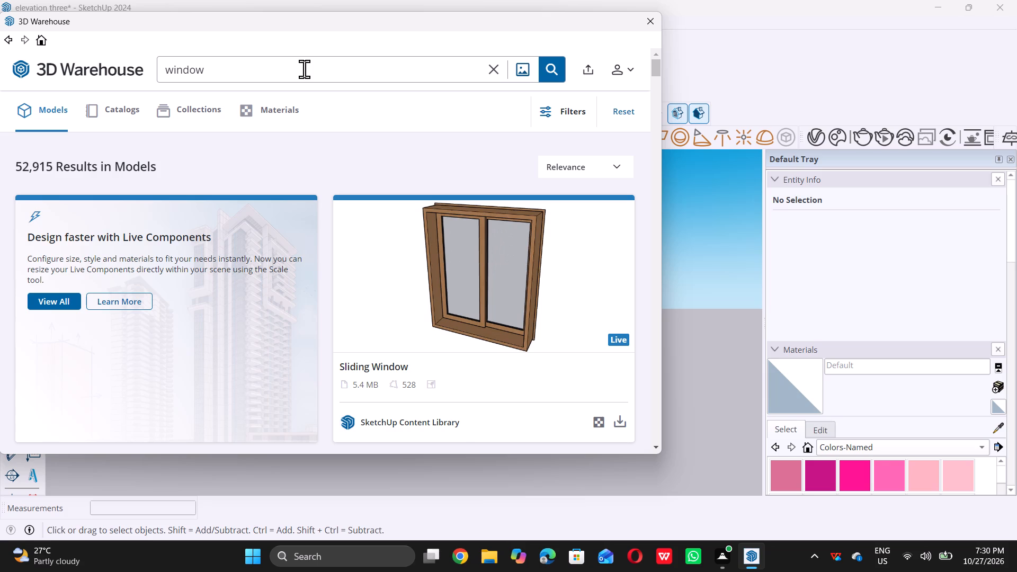
Browse the "window" model results for a tall, narrow window suited to the facade's tall recess.
{"action": "scroll", "coordinate": [396, 321], "scroll_direction": "down", "scroll_amount": 6}
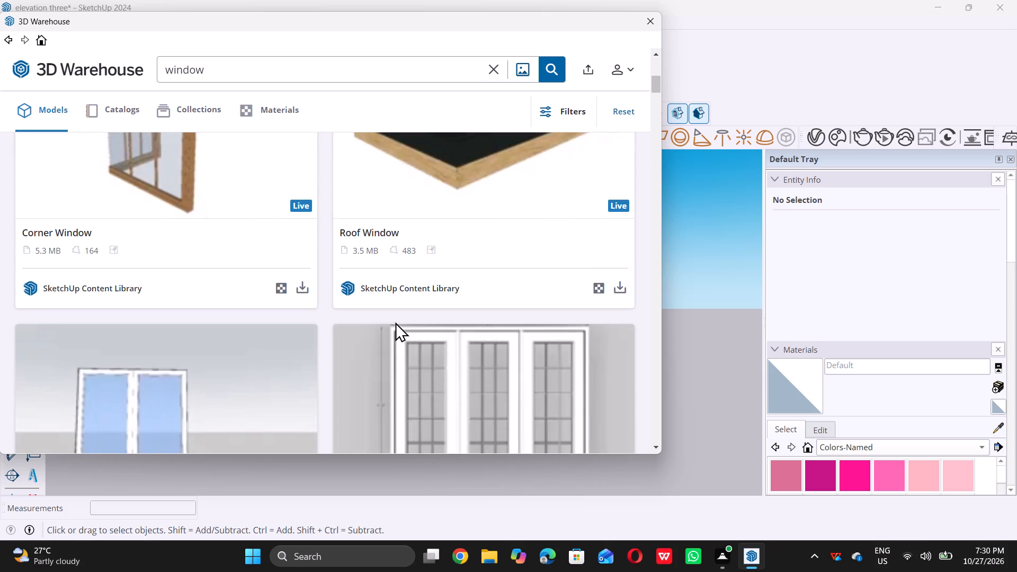
{"action": "scroll", "coordinate": [395, 322], "scroll_direction": "down", "scroll_amount": 16}
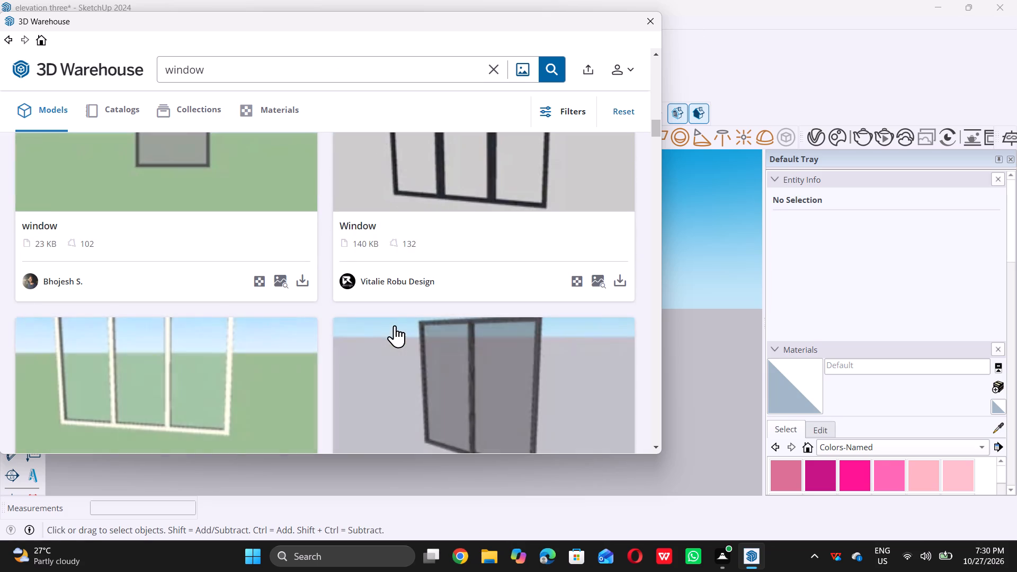
{"action": "scroll", "coordinate": [395, 325], "scroll_direction": "down", "scroll_amount": 11}
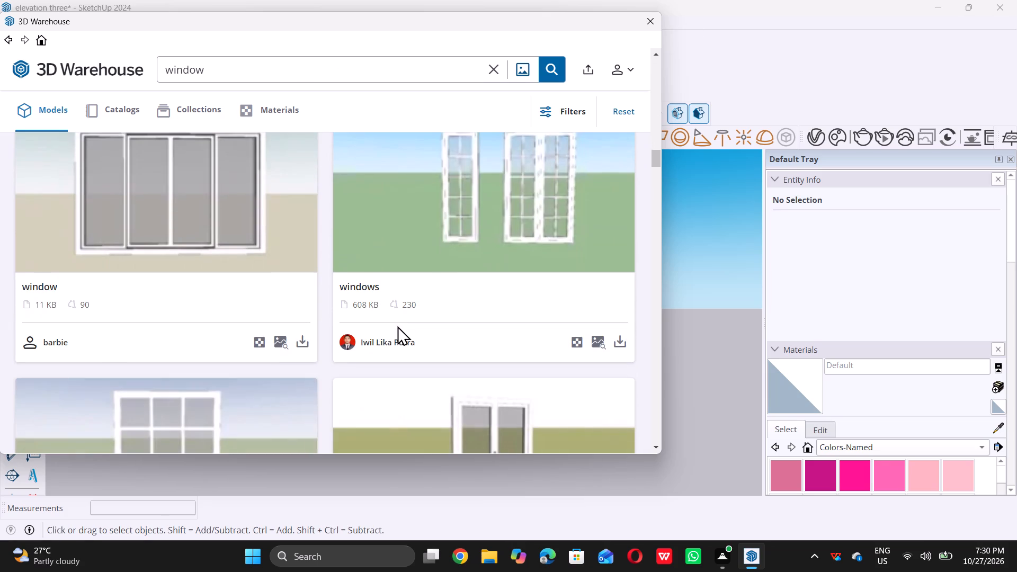
{"action": "scroll", "coordinate": [397, 326], "scroll_direction": "down", "scroll_amount": 5}
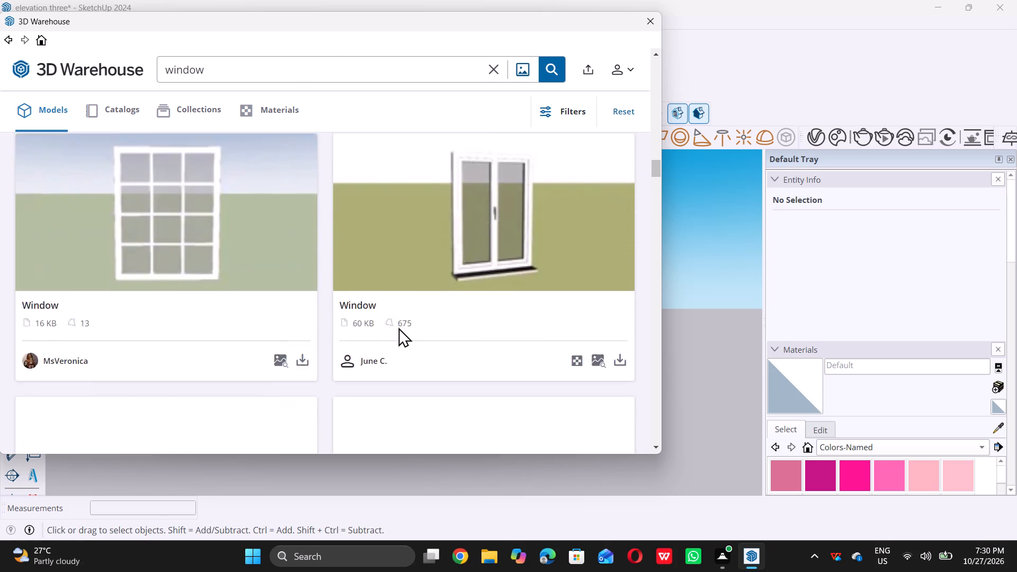
{"action": "scroll", "coordinate": [398, 327], "scroll_direction": "down", "scroll_amount": 6}
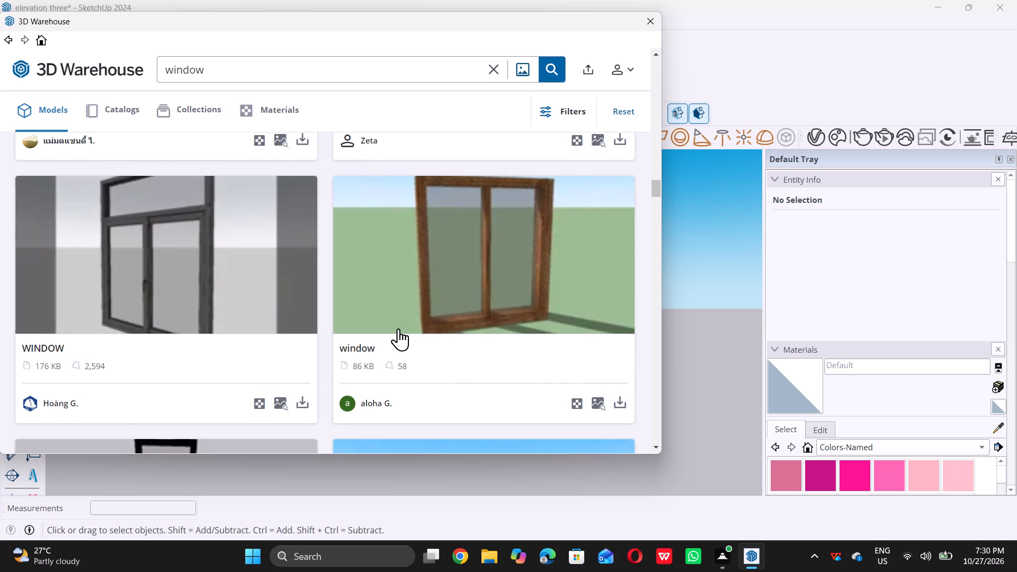
{"action": "scroll", "coordinate": [398, 328], "scroll_direction": "down", "scroll_amount": 8}
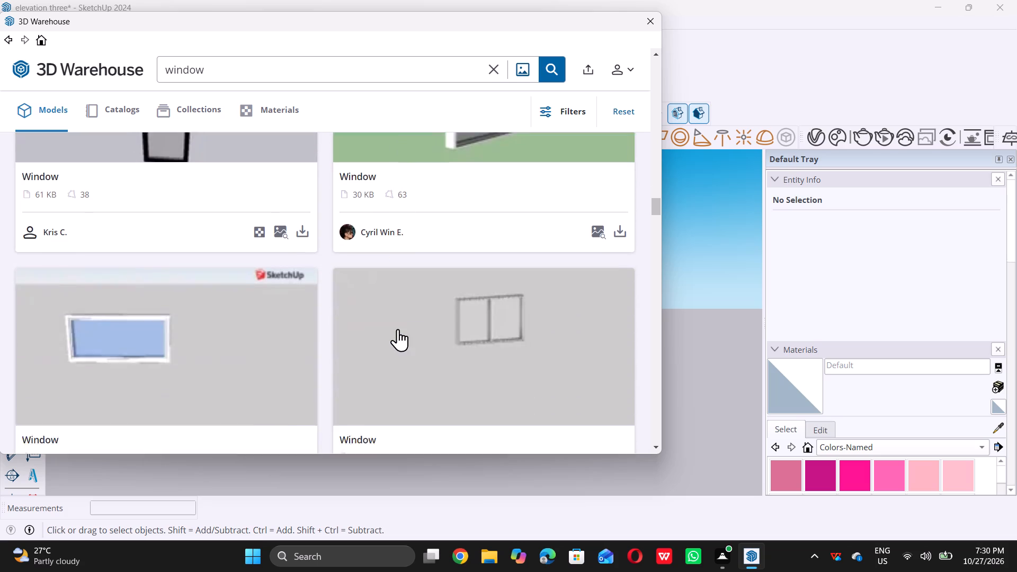
{"action": "scroll", "coordinate": [398, 329], "scroll_direction": "down", "scroll_amount": 8}
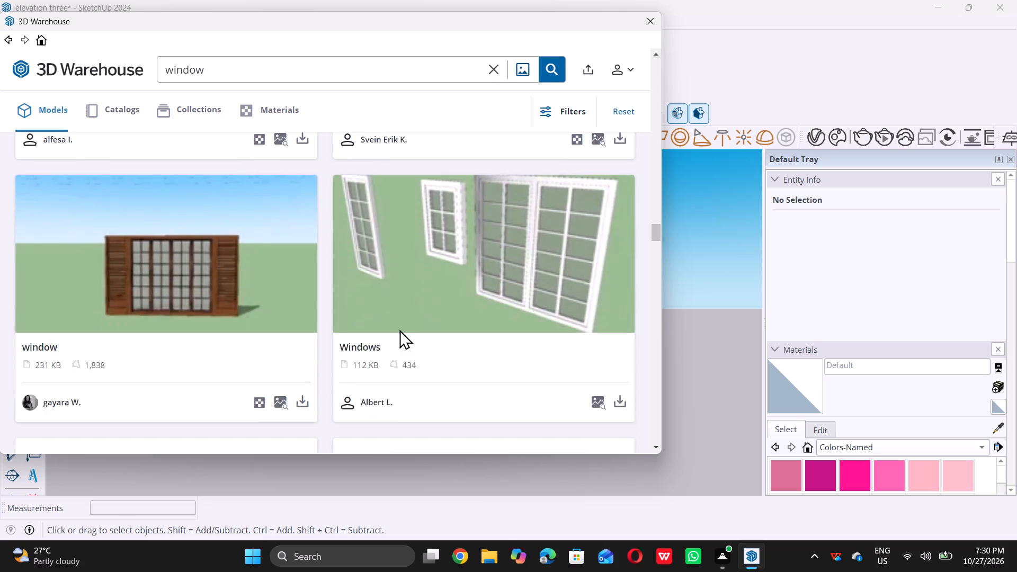
{"action": "scroll", "coordinate": [399, 329], "scroll_direction": "down", "scroll_amount": 10}
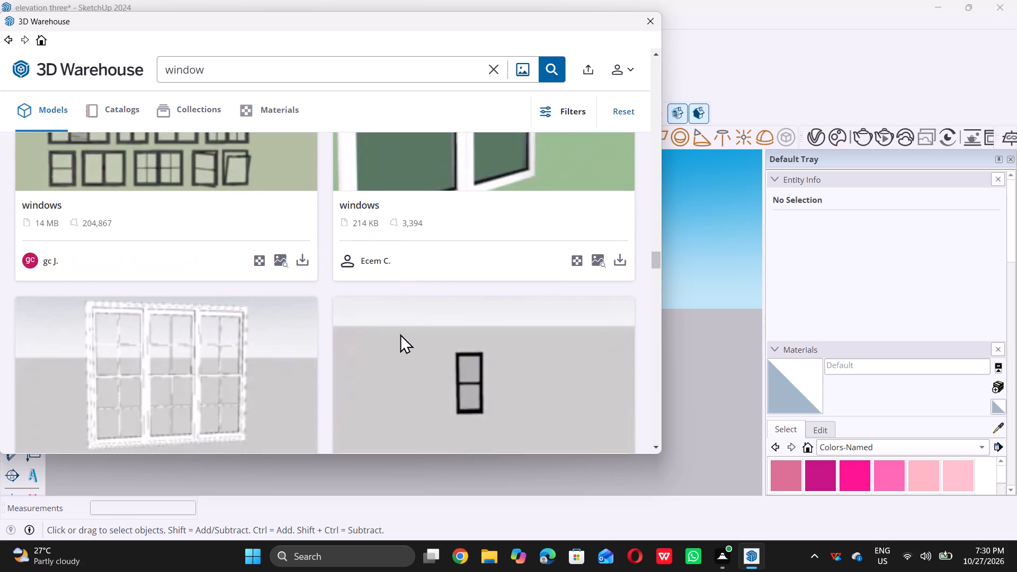
{"action": "scroll", "coordinate": [400, 334], "scroll_direction": "down", "scroll_amount": 14}
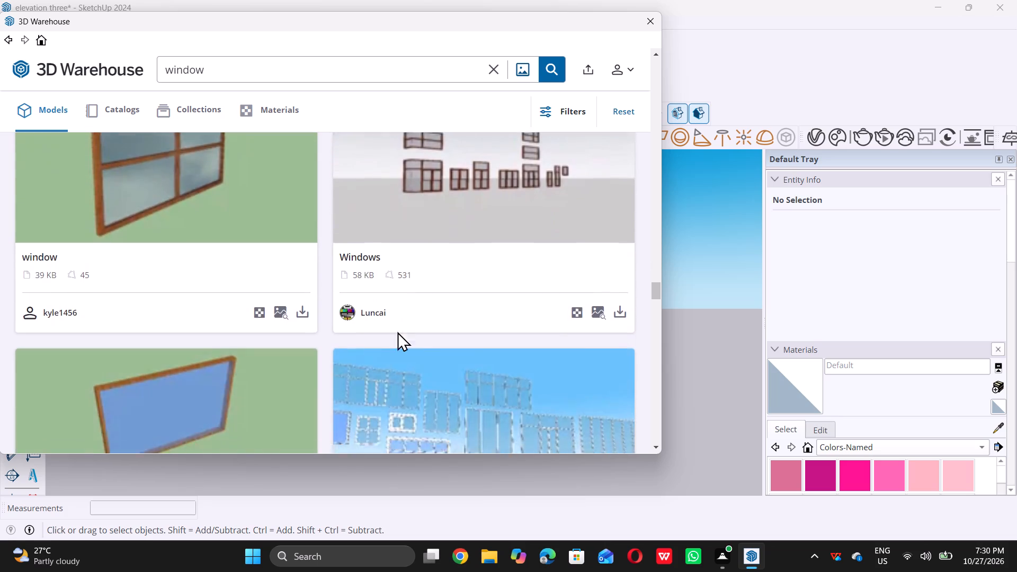
{"action": "scroll", "coordinate": [397, 332], "scroll_direction": "down", "scroll_amount": 16}
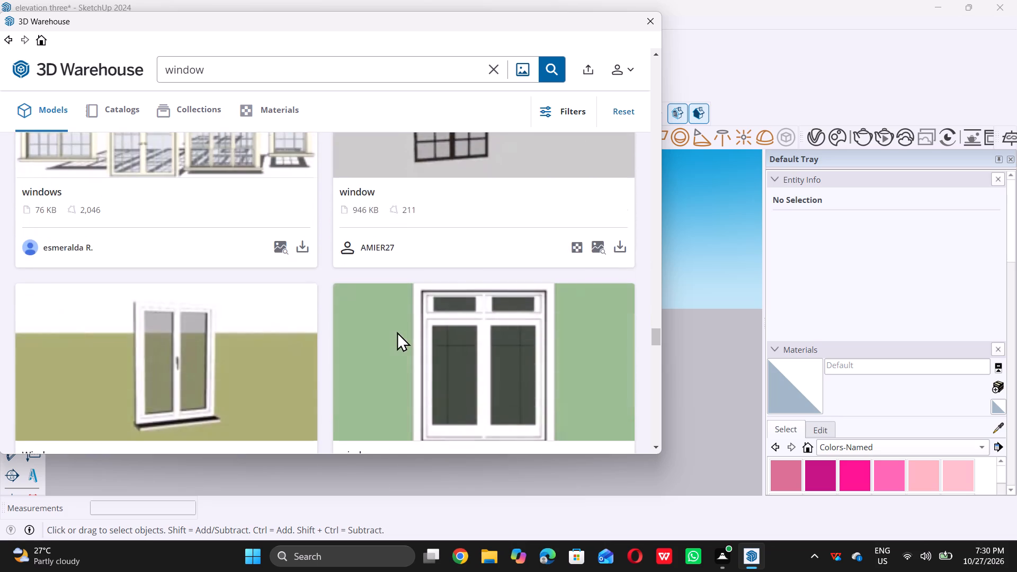
{"action": "scroll", "coordinate": [397, 332], "scroll_direction": "down", "scroll_amount": 16}
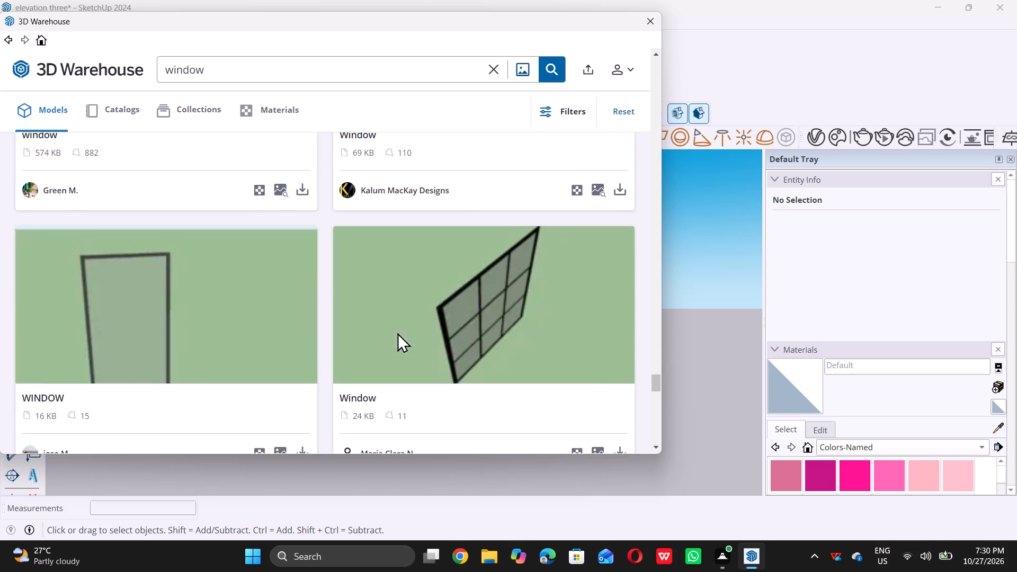
{"action": "scroll", "coordinate": [397, 333], "scroll_direction": "down", "scroll_amount": 15}
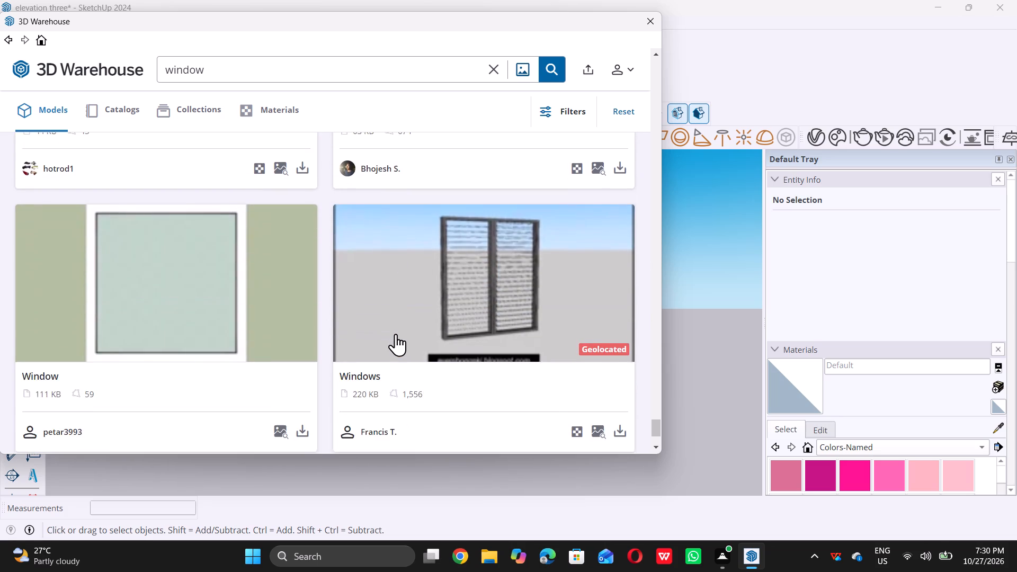
{"action": "scroll", "coordinate": [396, 334], "scroll_direction": "down", "scroll_amount": 8}
{"action": "triple_click", "coordinate": [358, 364]}
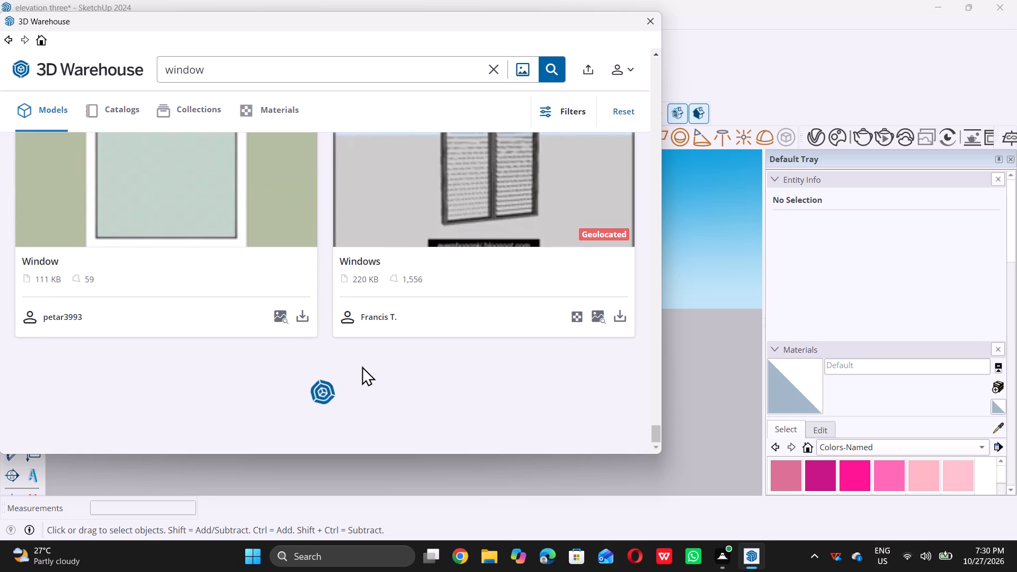
{"action": "scroll", "coordinate": [362, 366], "scroll_direction": "down", "scroll_amount": 10}
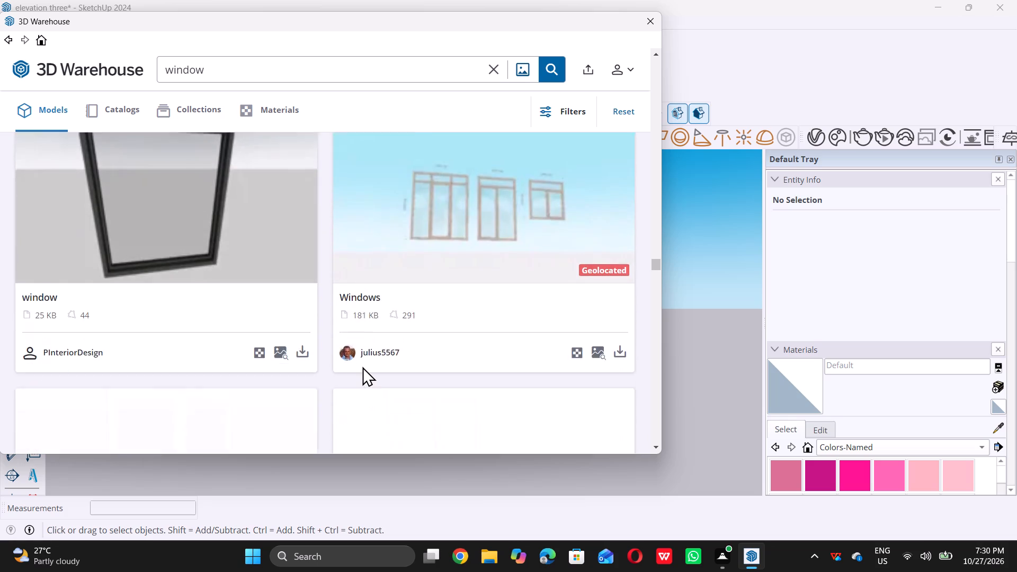
{"action": "scroll", "coordinate": [362, 367], "scroll_direction": "down", "scroll_amount": 15}
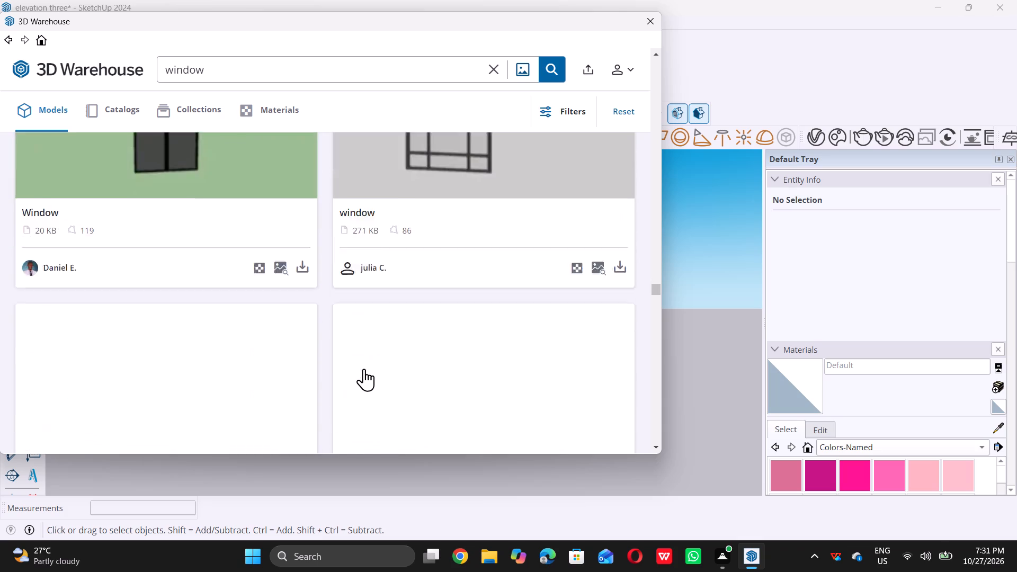
{"action": "scroll", "coordinate": [364, 369], "scroll_direction": "down", "scroll_amount": 3}
{"action": "scroll", "coordinate": [365, 369], "scroll_direction": "up", "scroll_amount": 7}
{"action": "scroll", "coordinate": [365, 369], "scroll_direction": "down", "scroll_amount": 7}
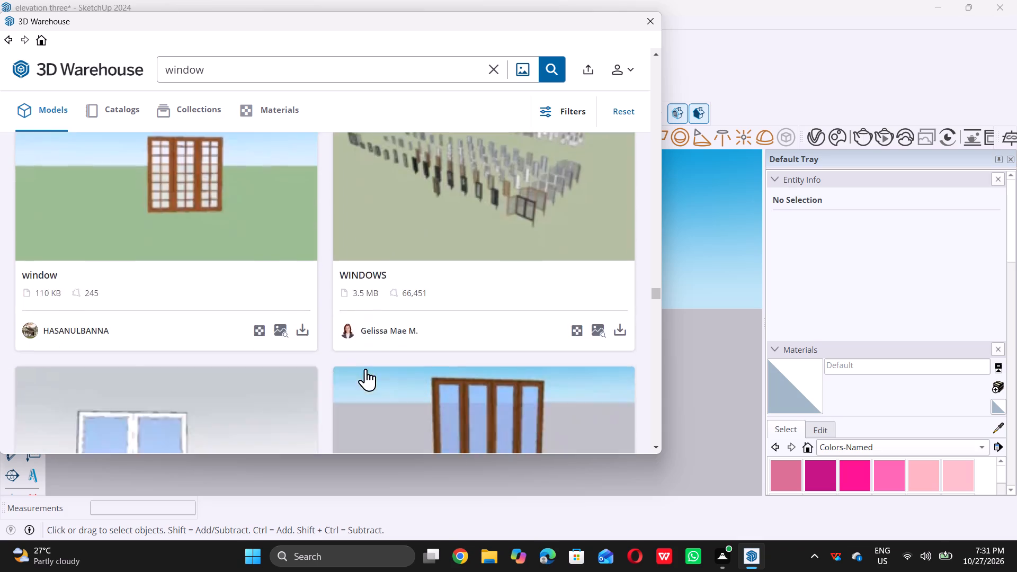
{"action": "scroll", "coordinate": [365, 369], "scroll_direction": "down", "scroll_amount": 16}
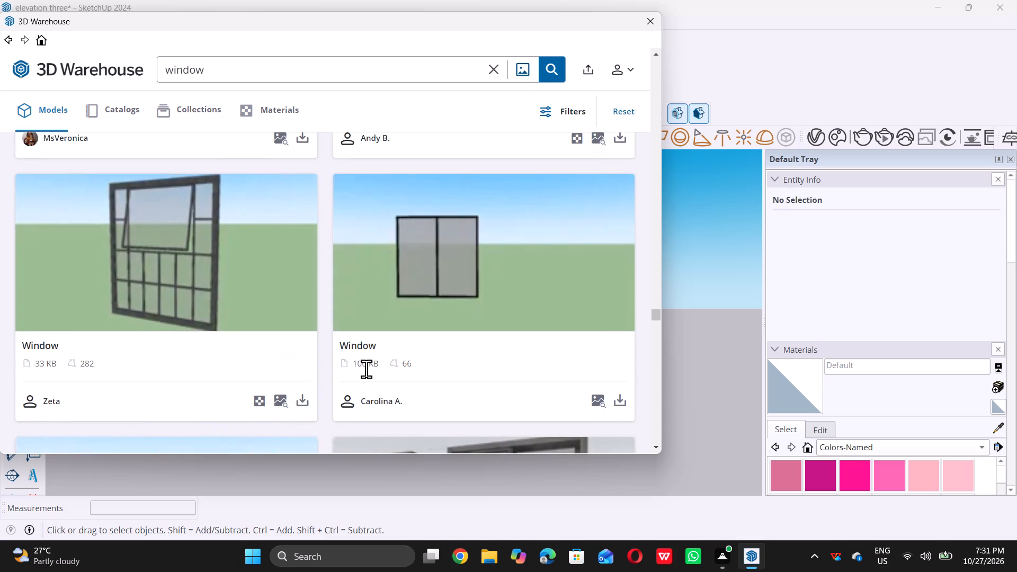
{"action": "scroll", "coordinate": [366, 369], "scroll_direction": "down", "scroll_amount": 12}
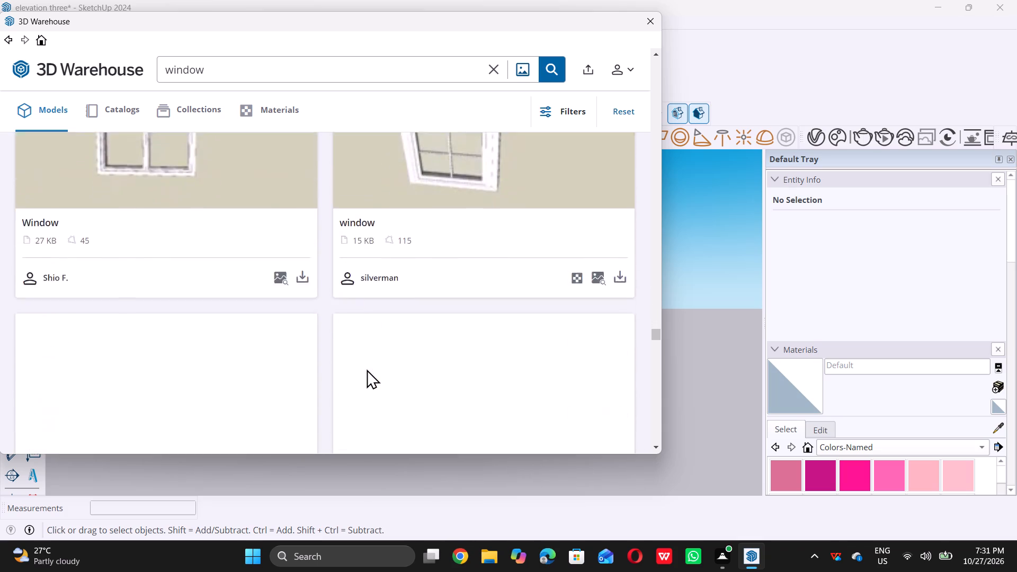
{"action": "scroll", "coordinate": [367, 369], "scroll_direction": "down", "scroll_amount": 15}
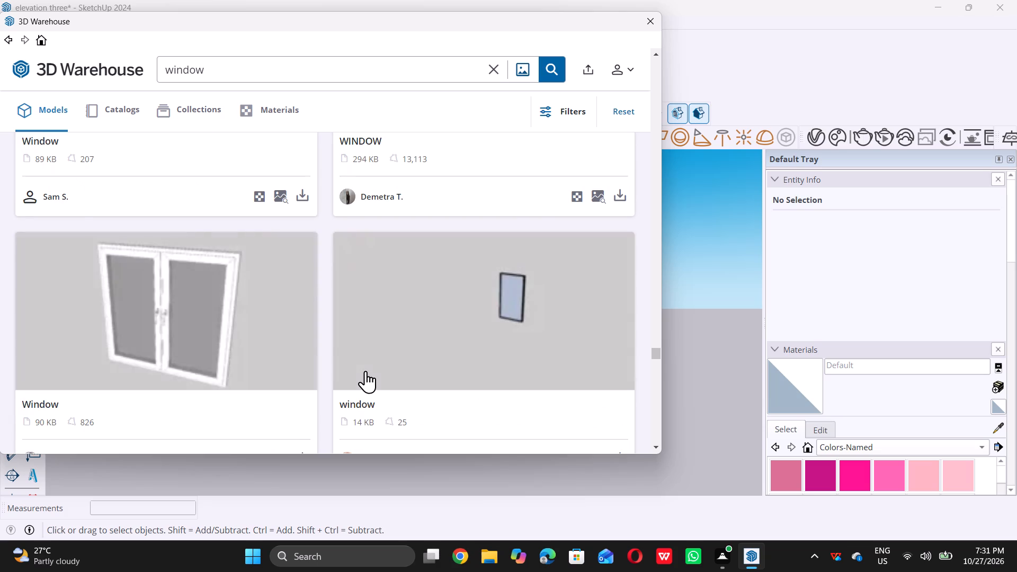
{"action": "scroll", "coordinate": [365, 371], "scroll_direction": "down", "scroll_amount": 8}
{"action": "scroll", "coordinate": [367, 371], "scroll_direction": "up", "scroll_amount": 4}
{"action": "scroll", "coordinate": [367, 371], "scroll_direction": "down", "scroll_amount": 4}
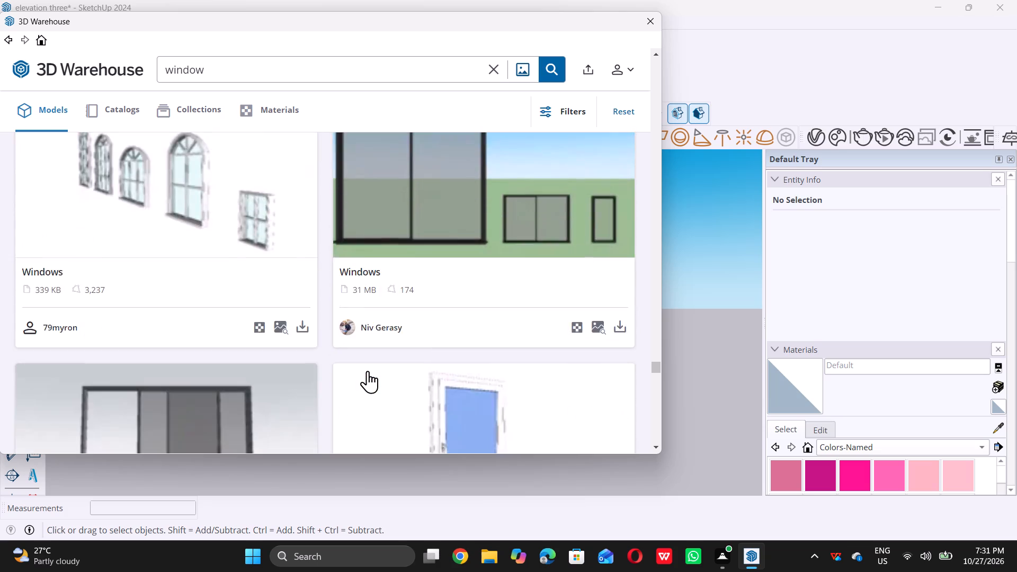
{"action": "scroll", "coordinate": [368, 371], "scroll_direction": "down", "scroll_amount": 15}
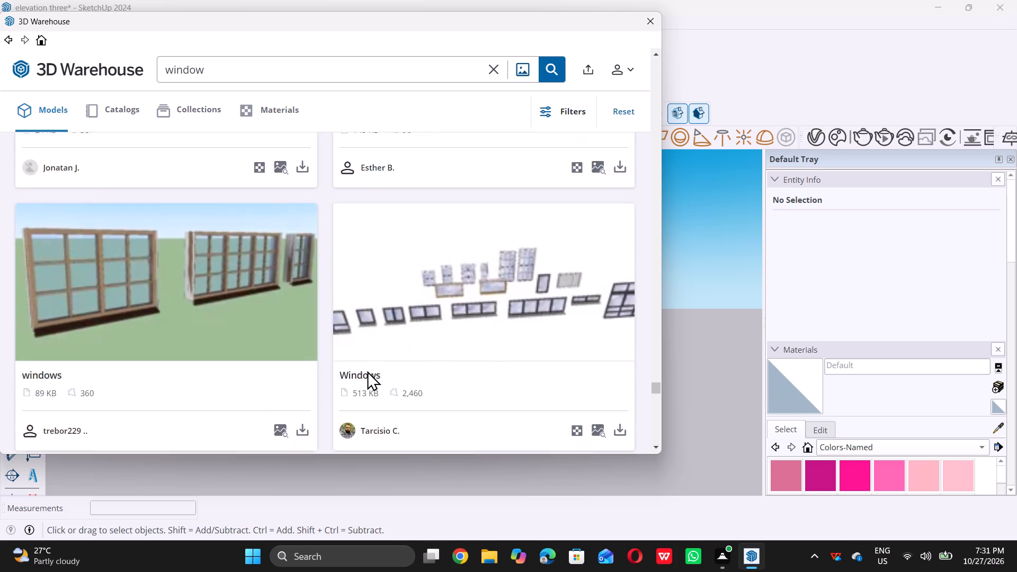
{"action": "scroll", "coordinate": [367, 371], "scroll_direction": "down", "scroll_amount": 10}
{"action": "scroll", "coordinate": [367, 371], "scroll_direction": "up", "scroll_amount": 2}
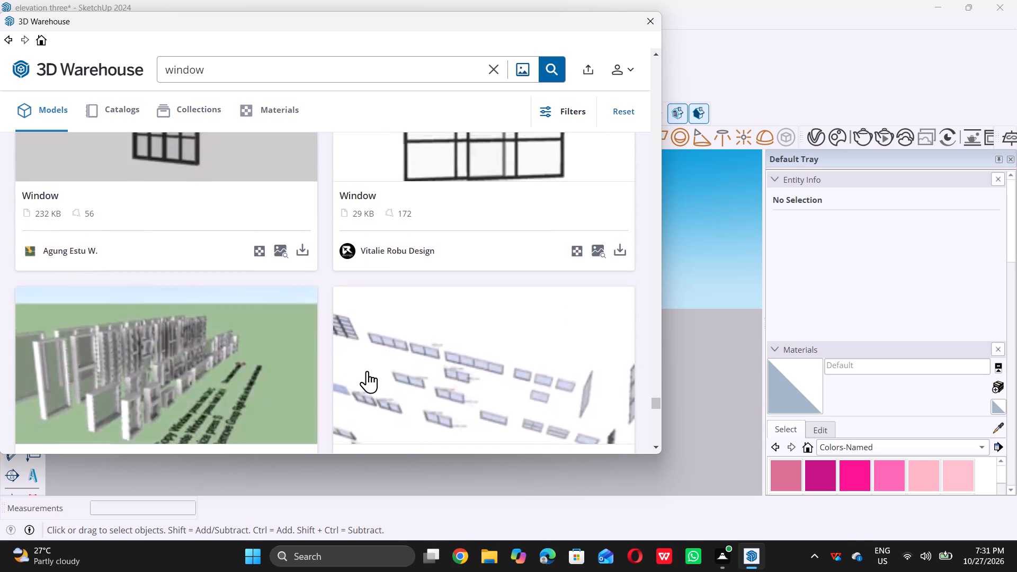
{"action": "scroll", "coordinate": [367, 371], "scroll_direction": "up", "scroll_amount": 4}
{"action": "scroll", "coordinate": [366, 371], "scroll_direction": "down", "scroll_amount": 10}
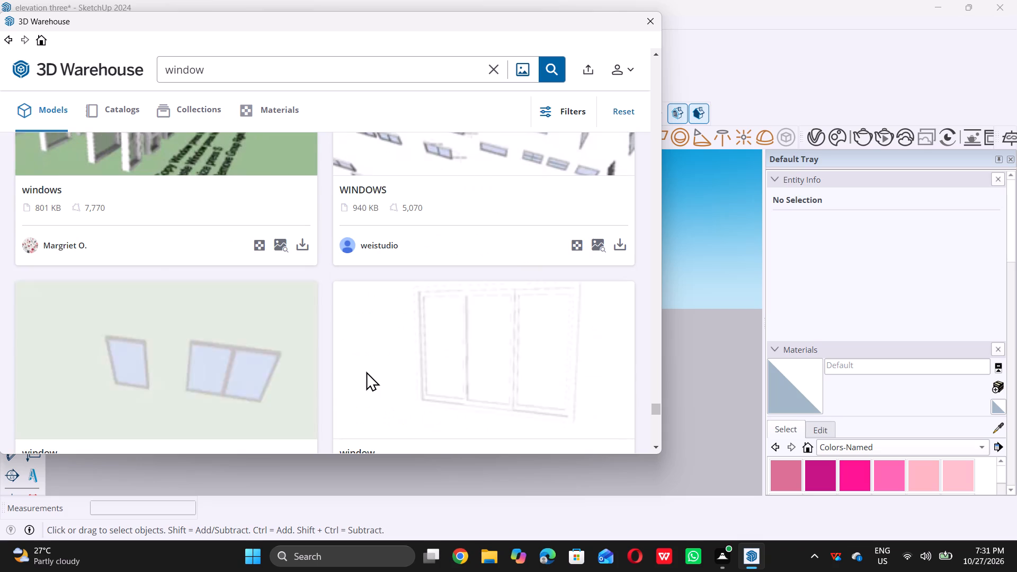
{"action": "scroll", "coordinate": [366, 371], "scroll_direction": "down", "scroll_amount": 7}
{"action": "scroll", "coordinate": [366, 372], "scroll_direction": "up", "scroll_amount": 1}
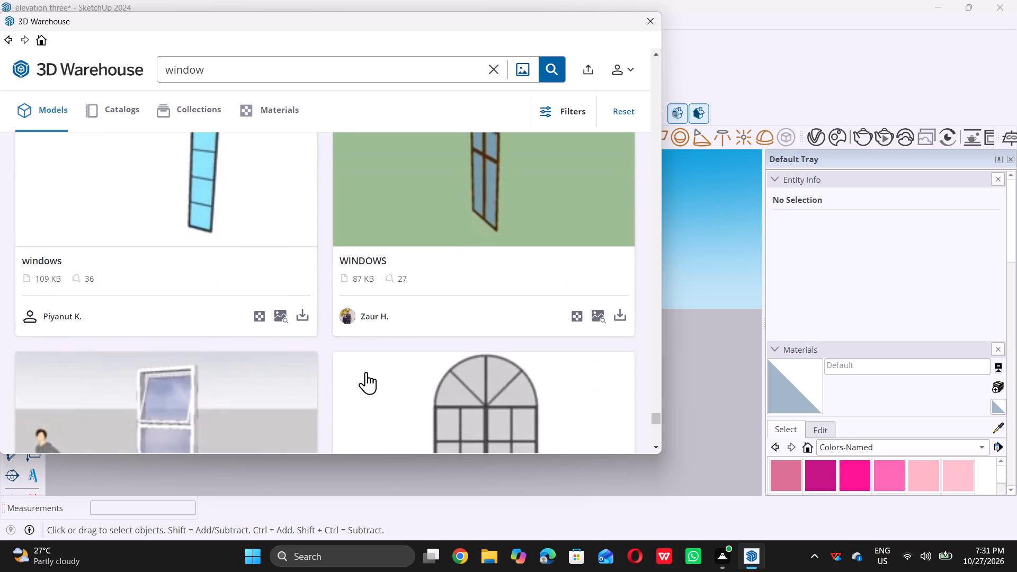
{"action": "scroll", "coordinate": [366, 372], "scroll_direction": "up", "scroll_amount": 1}
{"action": "scroll", "coordinate": [366, 372], "scroll_direction": "down", "scroll_amount": 1}
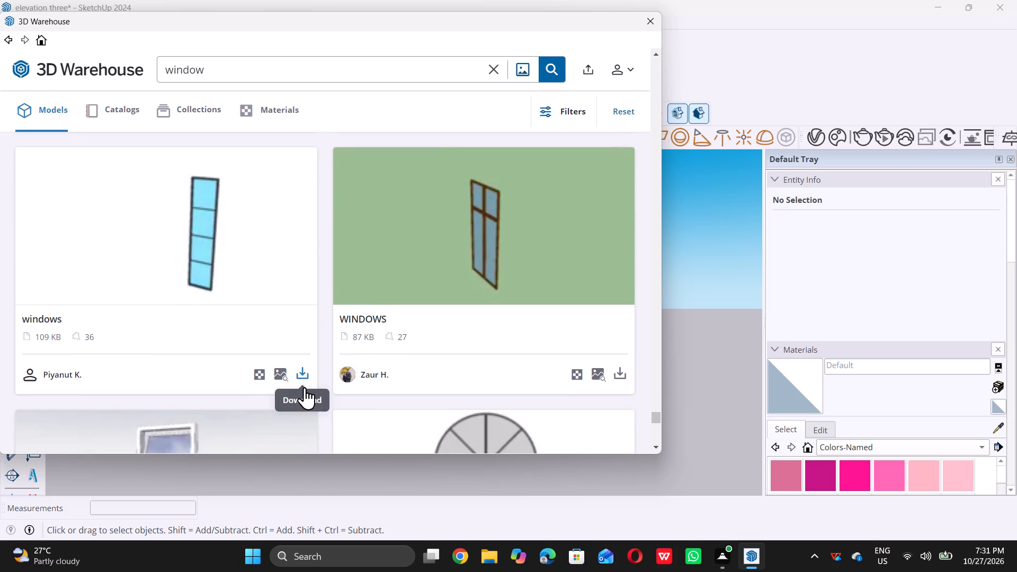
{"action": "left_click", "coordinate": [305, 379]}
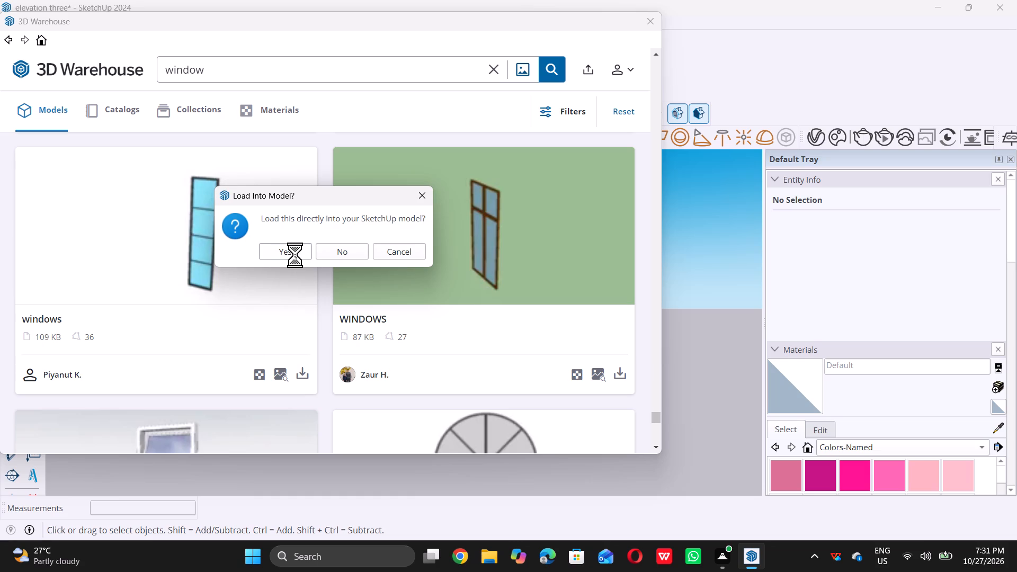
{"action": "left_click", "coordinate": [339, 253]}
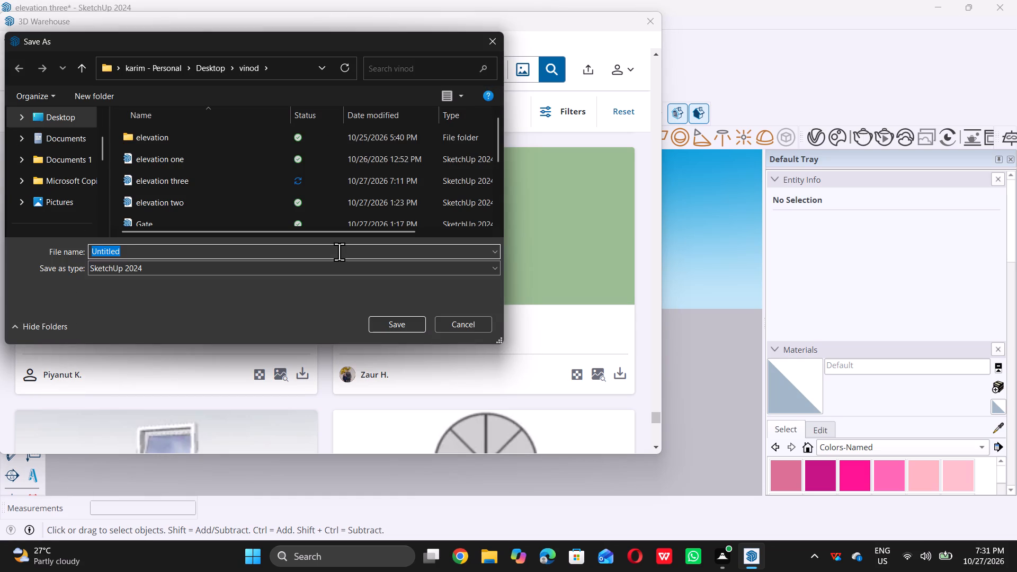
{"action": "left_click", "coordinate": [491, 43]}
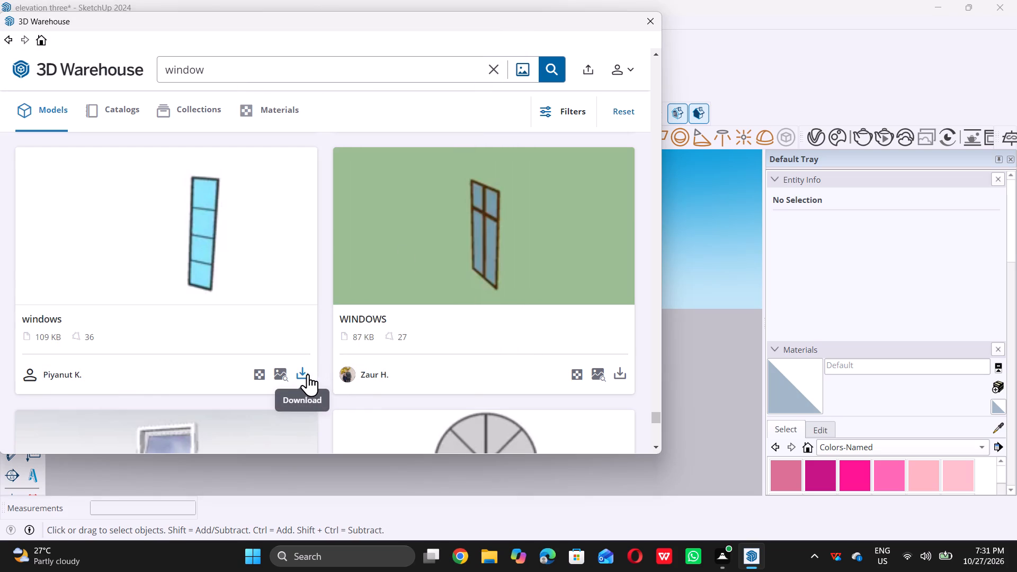
Download the four-pane "windows" model from 3D Warehouse without loading it directly, save it as "window" in Pictures, and close 3D Warehouse.
{"action": "double_click", "coordinate": [306, 373]}
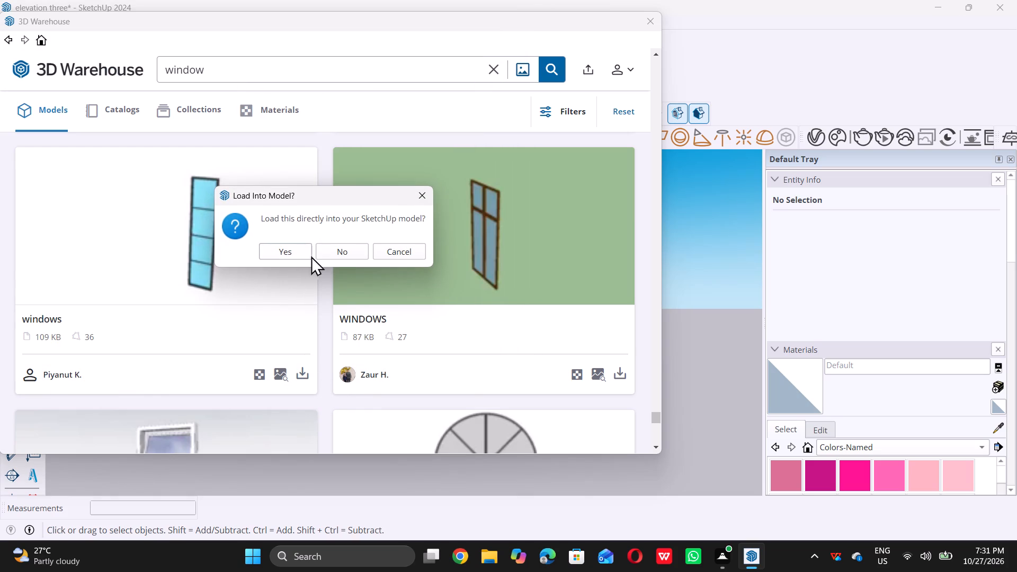
{"action": "left_click", "coordinate": [334, 248]}
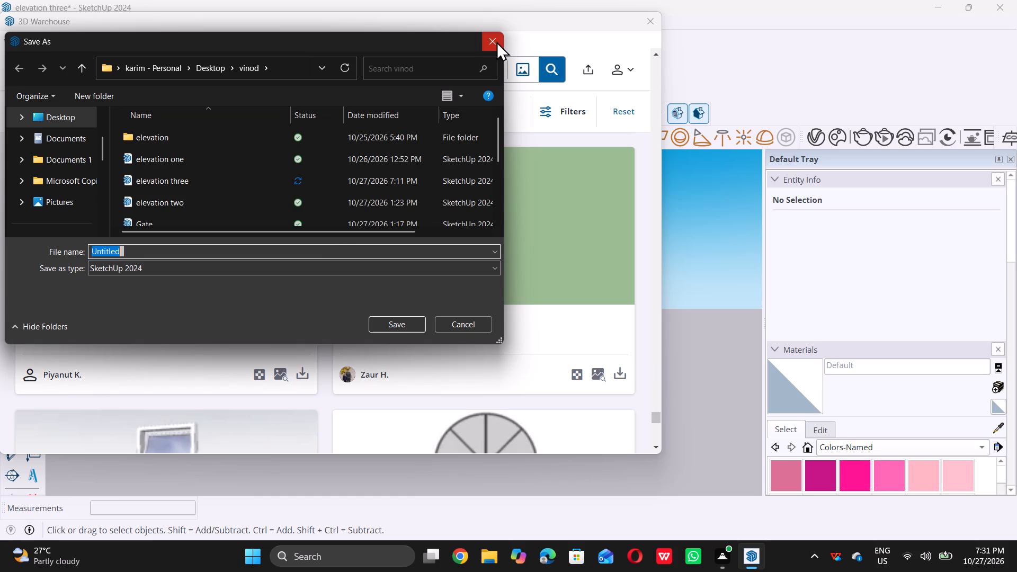
{"action": "left_click", "coordinate": [496, 41]}
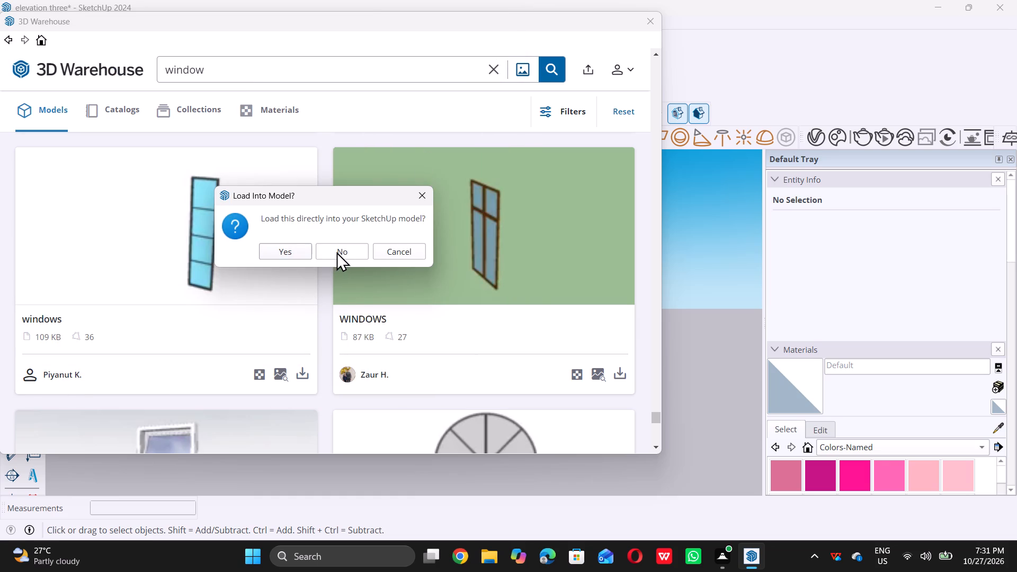
{"action": "left_click", "coordinate": [336, 252]}
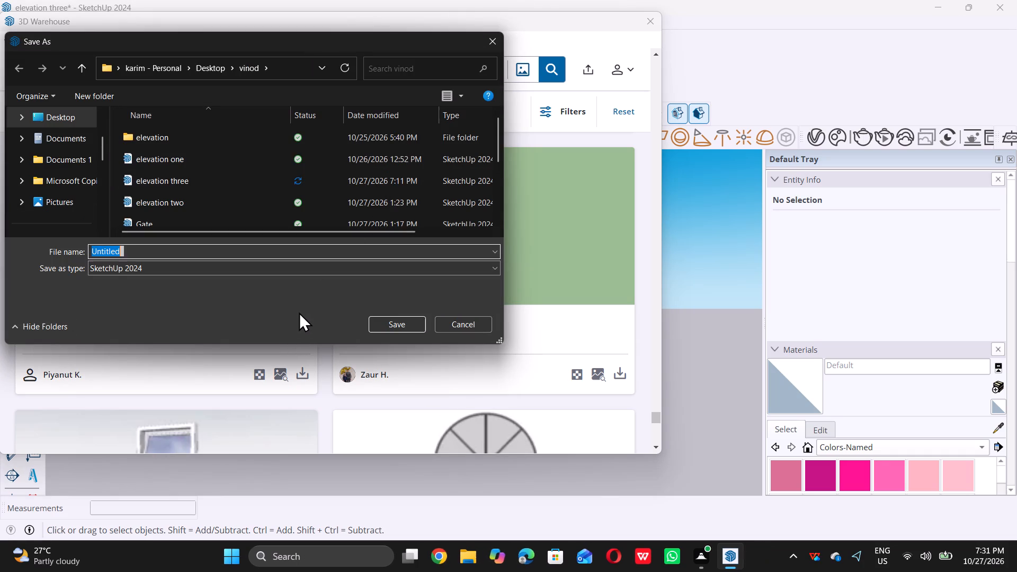
{"action": "key", "text": "BackSpace"}
{"action": "key", "text": "BackSpace"}
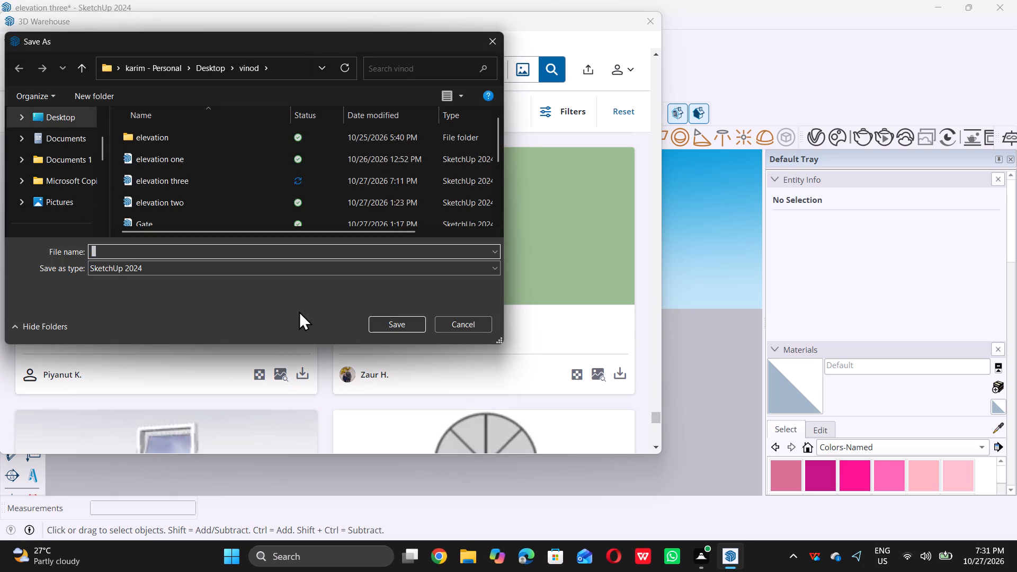
{"action": "key", "text": "BackSpace"}
{"action": "key", "text": "BackSpace"}
{"action": "key", "text": "BackSpace"}
{"action": "key", "text": "BackSpace"}
{"action": "key", "text": "BackSpace"}
{"action": "type", "text": "windo"}
{"action": "key", "text": "w"}
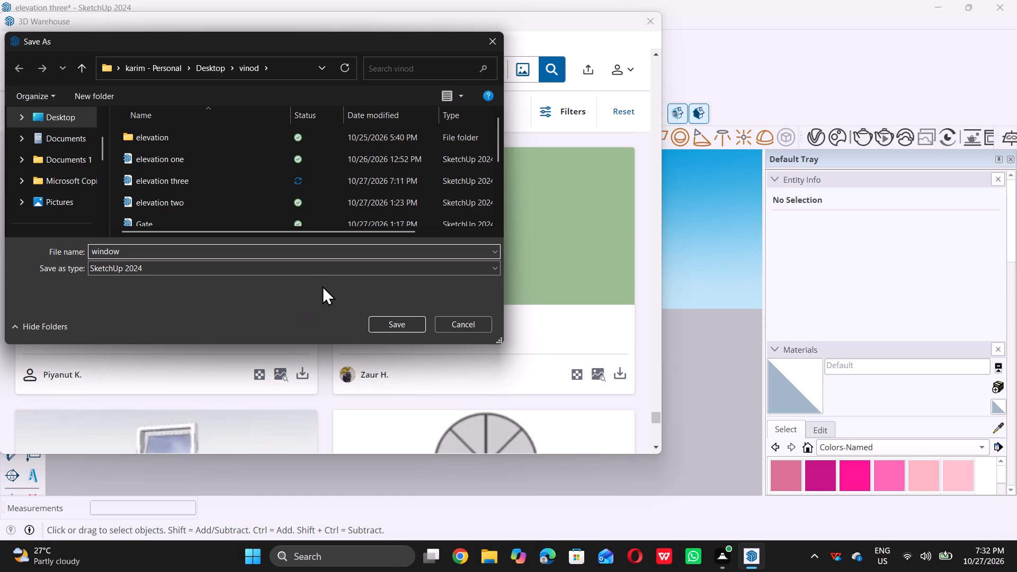
{"action": "scroll", "coordinate": [187, 204], "scroll_direction": "down", "scroll_amount": 2}
{"action": "scroll", "coordinate": [186, 203], "scroll_direction": "up", "scroll_amount": 1}
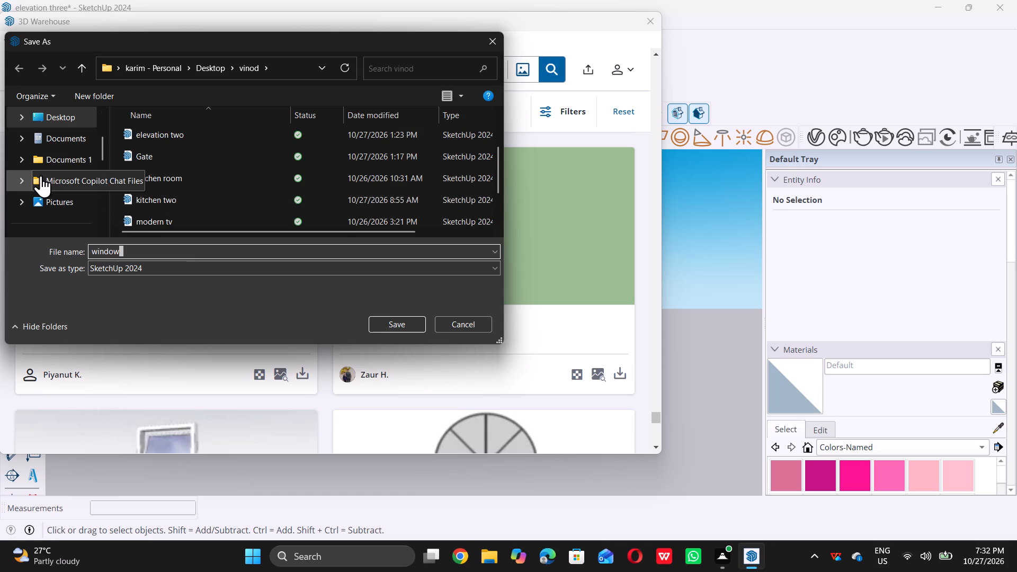
{"action": "left_click", "coordinate": [35, 197]}
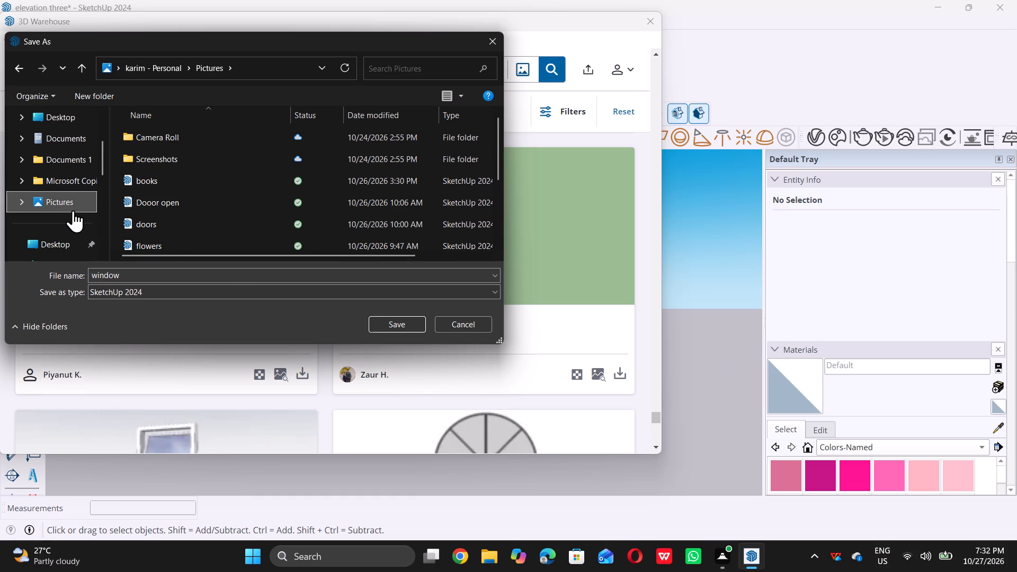
{"action": "triple_click", "coordinate": [396, 327]}
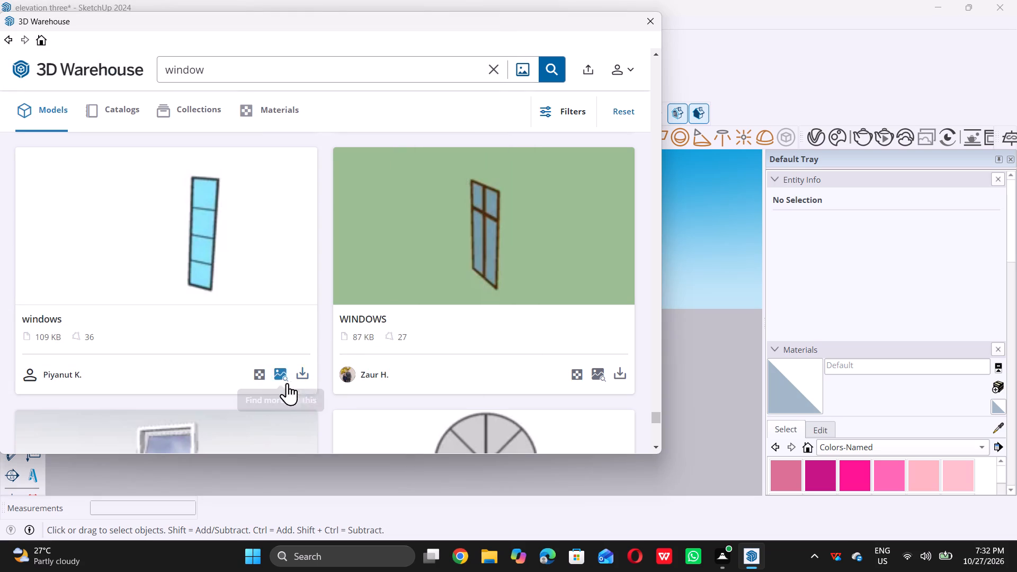
{"action": "left_click", "coordinate": [646, 22]}
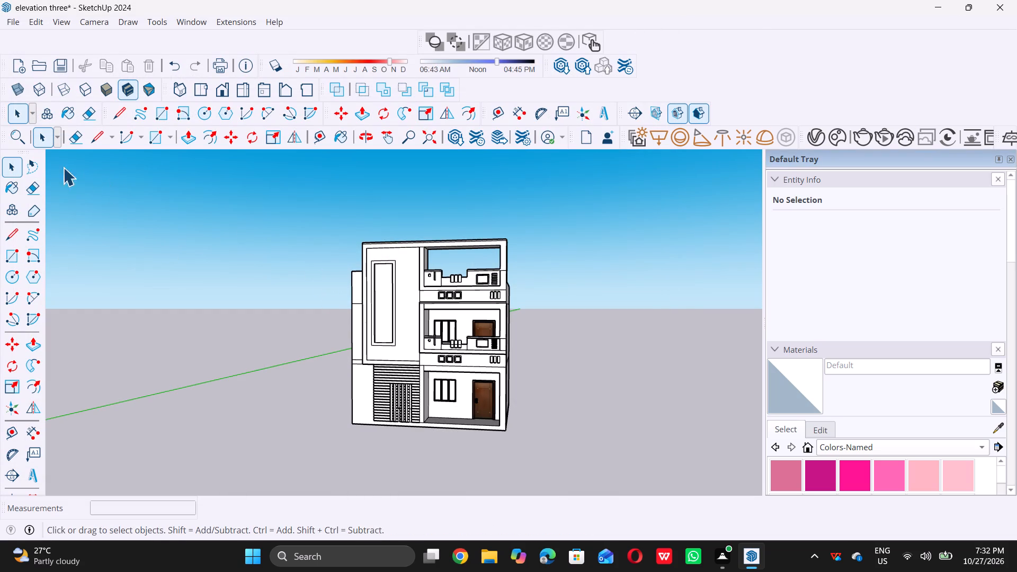
Import the "window" model from Pictures and place it on the open ground beside the building.
{"action": "left_click", "coordinate": [11, 21]}
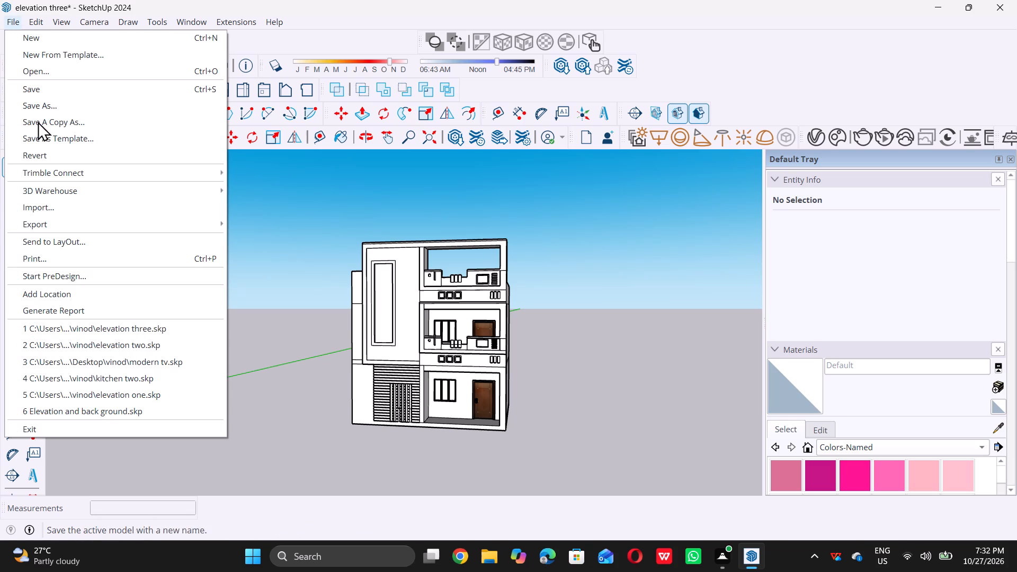
{"action": "left_click", "coordinate": [54, 213]}
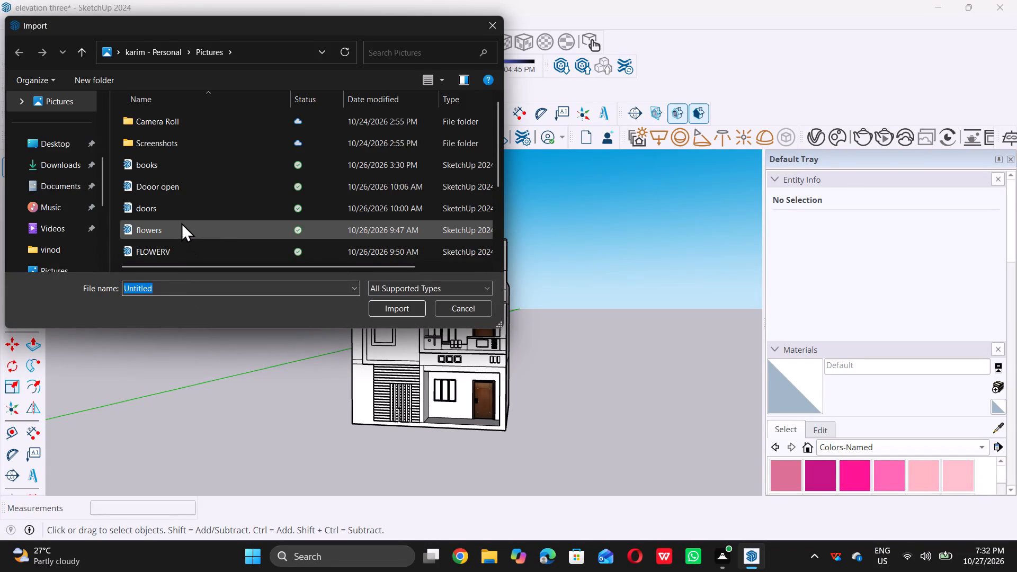
{"action": "scroll", "coordinate": [181, 222], "scroll_direction": "down", "scroll_amount": 3}
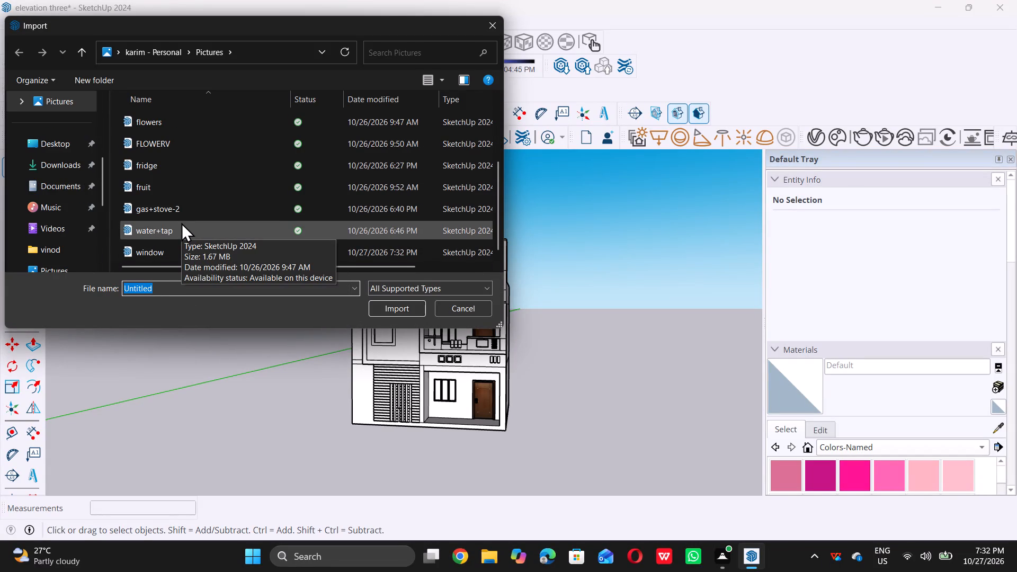
{"action": "scroll", "coordinate": [181, 222], "scroll_direction": "down", "scroll_amount": 1}
{"action": "left_click", "coordinate": [142, 253]}
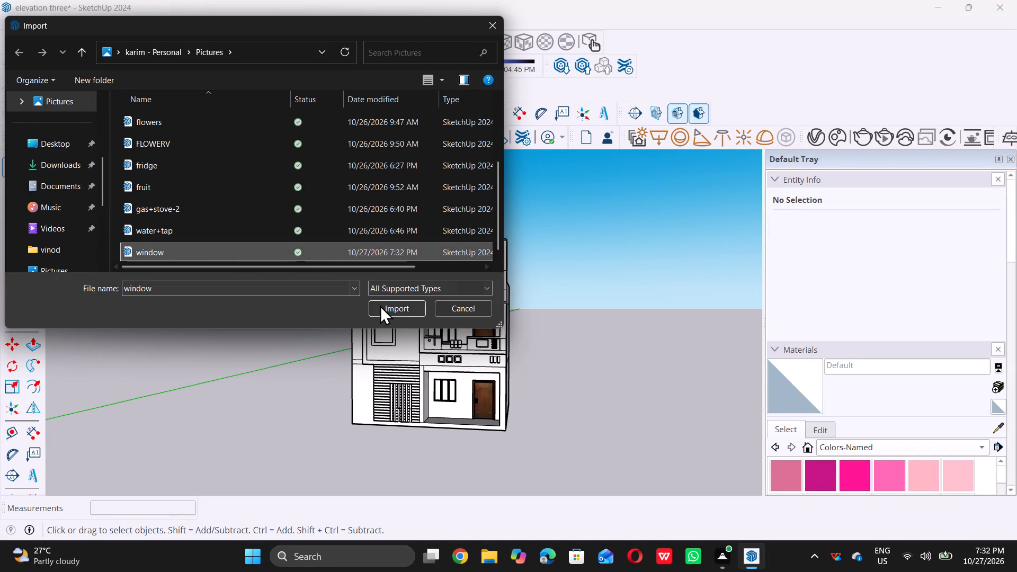
{"action": "left_click", "coordinate": [382, 307]}
{"action": "scroll", "coordinate": [221, 381], "scroll_direction": "down", "scroll_amount": 3}
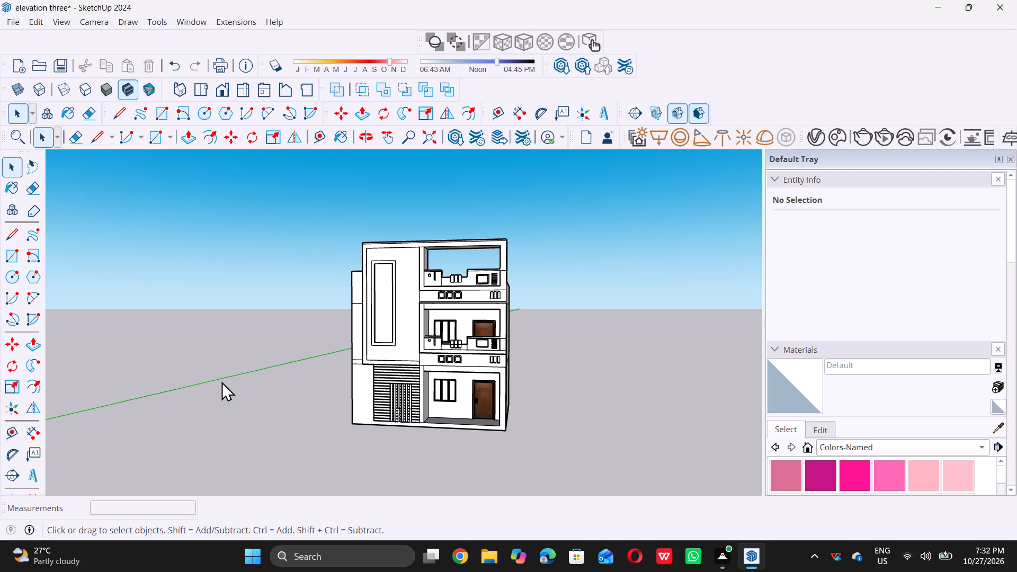
{"action": "scroll", "coordinate": [221, 381], "scroll_direction": "down", "scroll_amount": 6}
{"action": "left_click", "coordinate": [243, 362]}
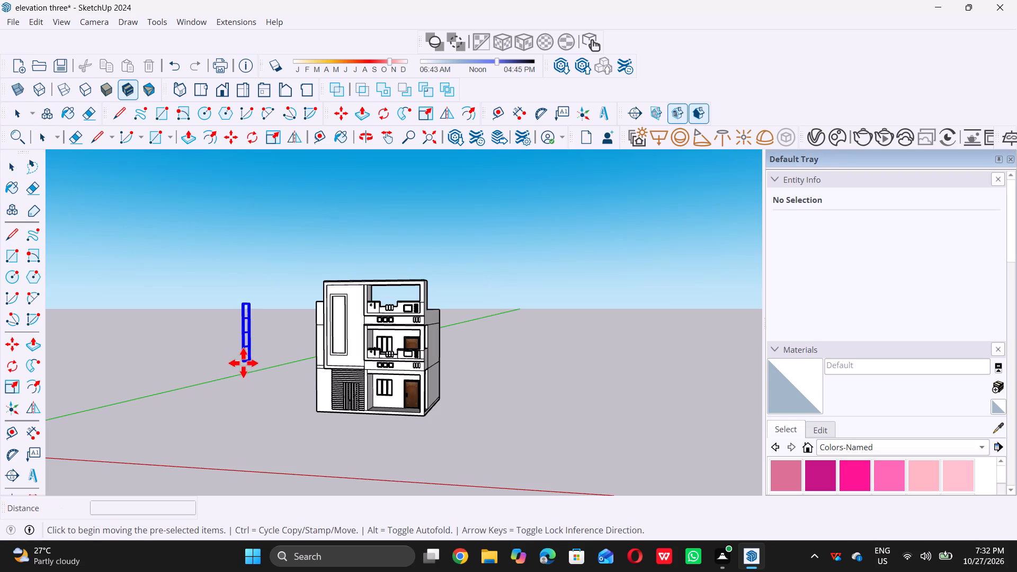
Examine the imported window's orientation relative to the building's front from several angles.
{"action": "middle_click_drag", "start_coordinate": [255, 352], "coordinate": [307, 373]}
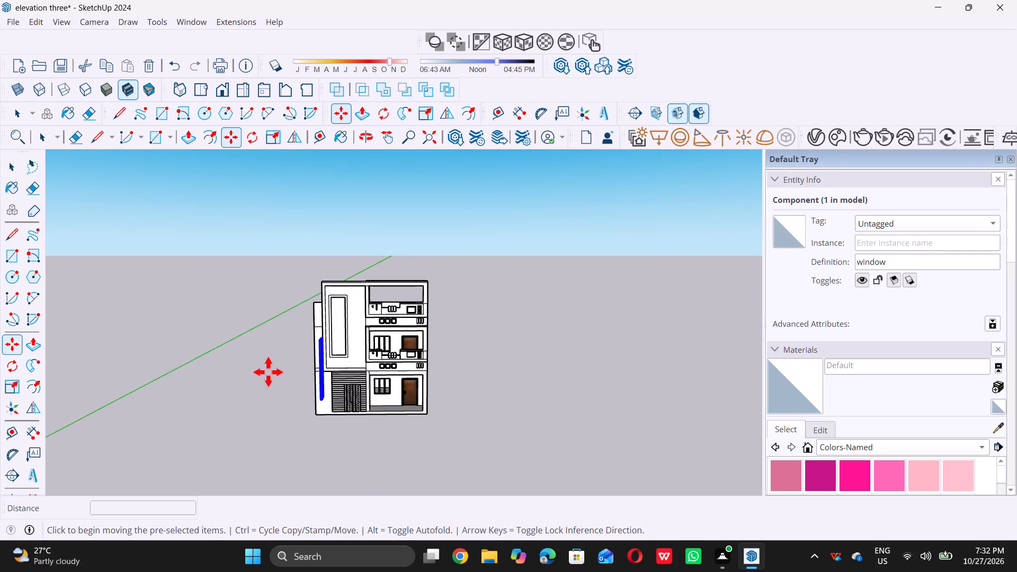
{"action": "middle_click_drag", "start_coordinate": [255, 372], "coordinate": [131, 356]}
{"action": "scroll", "coordinate": [151, 354], "scroll_direction": "up", "scroll_amount": 6}
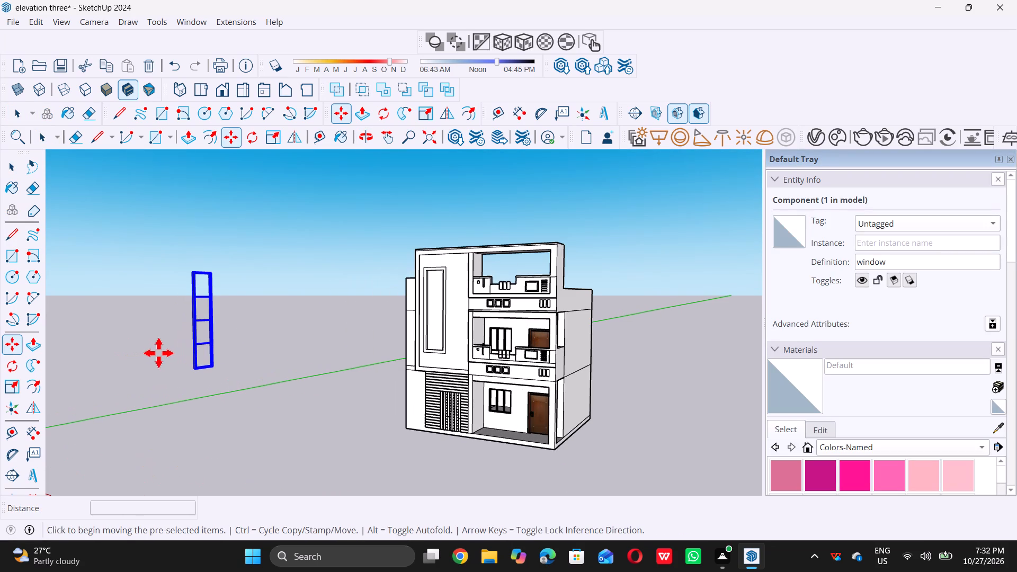
{"action": "key", "text": "space"}
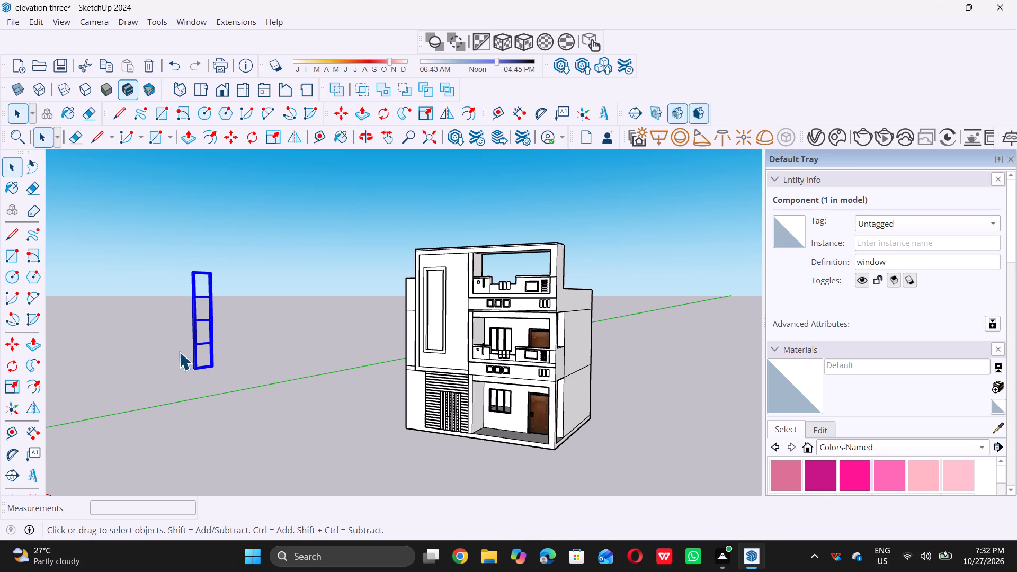
{"action": "middle_click_drag", "start_coordinate": [216, 306], "coordinate": [355, 352]}
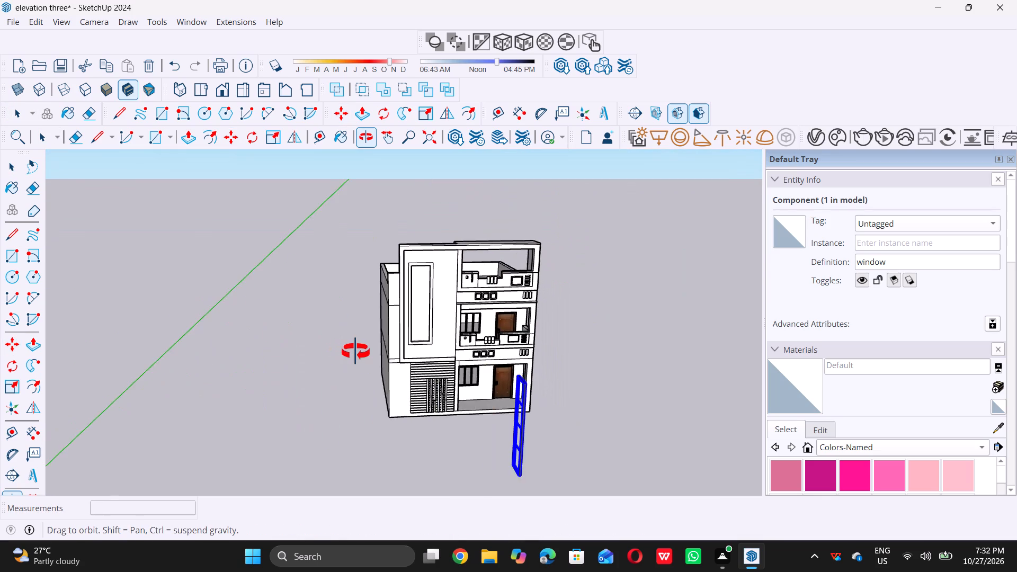
{"action": "middle_click_drag", "start_coordinate": [355, 352], "coordinate": [251, 317]}
{"action": "scroll", "coordinate": [257, 320], "scroll_direction": "down", "scroll_amount": 10}
{"action": "middle_click_drag", "start_coordinate": [353, 396], "coordinate": [347, 395]}
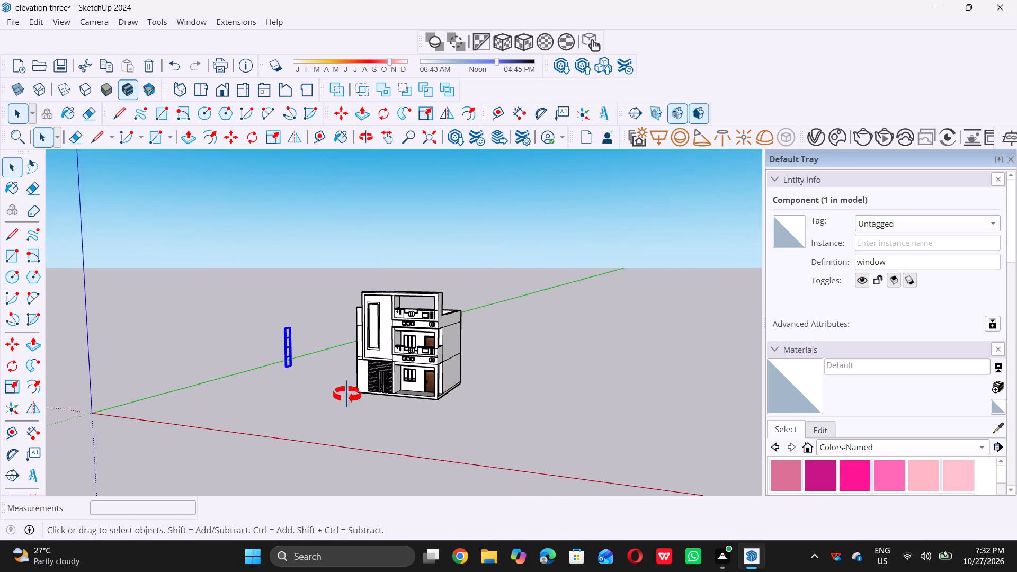
{"action": "middle_click_drag", "start_coordinate": [347, 395], "coordinate": [312, 399]}
{"action": "scroll", "coordinate": [256, 375], "scroll_direction": "up", "scroll_amount": 10}
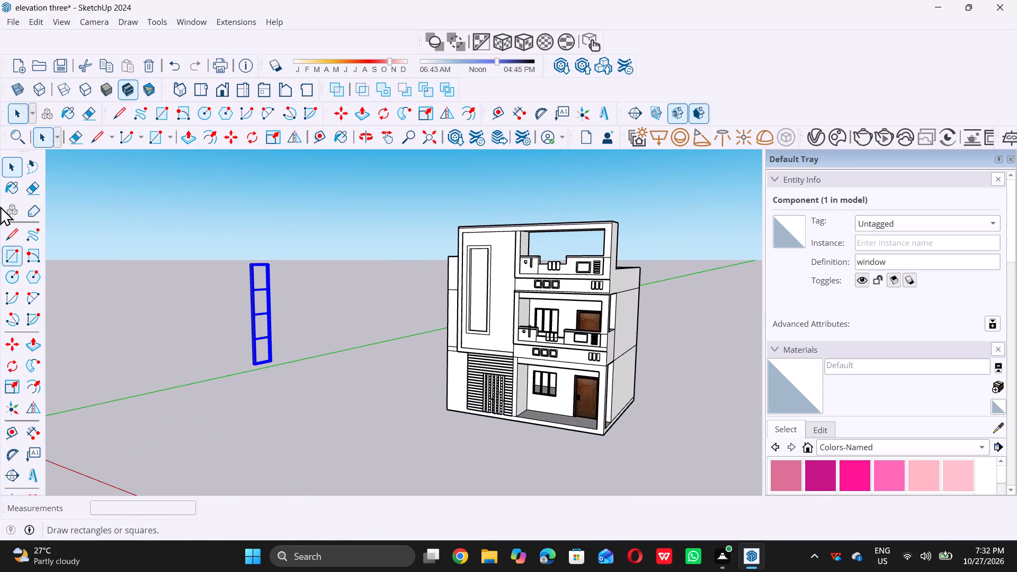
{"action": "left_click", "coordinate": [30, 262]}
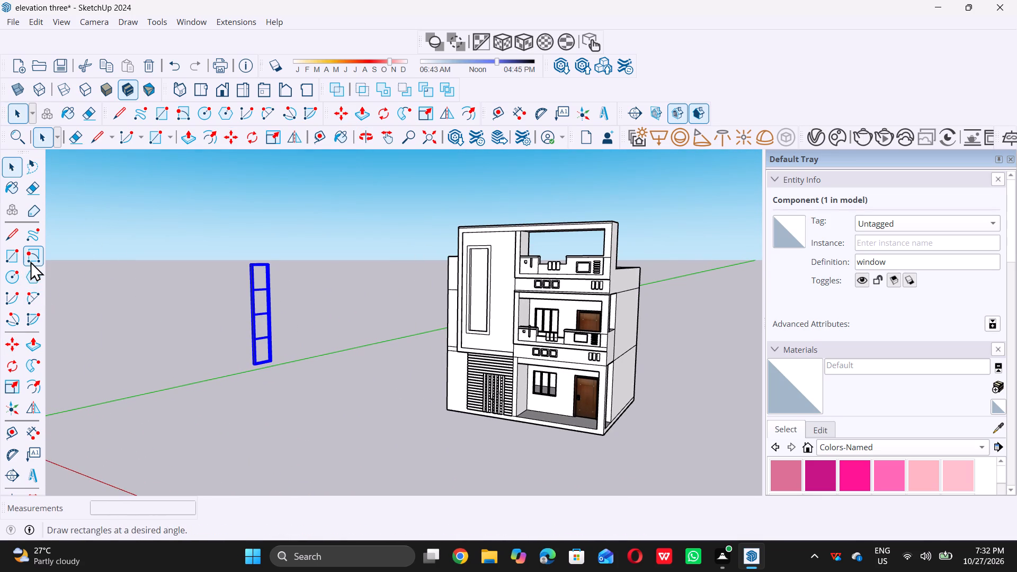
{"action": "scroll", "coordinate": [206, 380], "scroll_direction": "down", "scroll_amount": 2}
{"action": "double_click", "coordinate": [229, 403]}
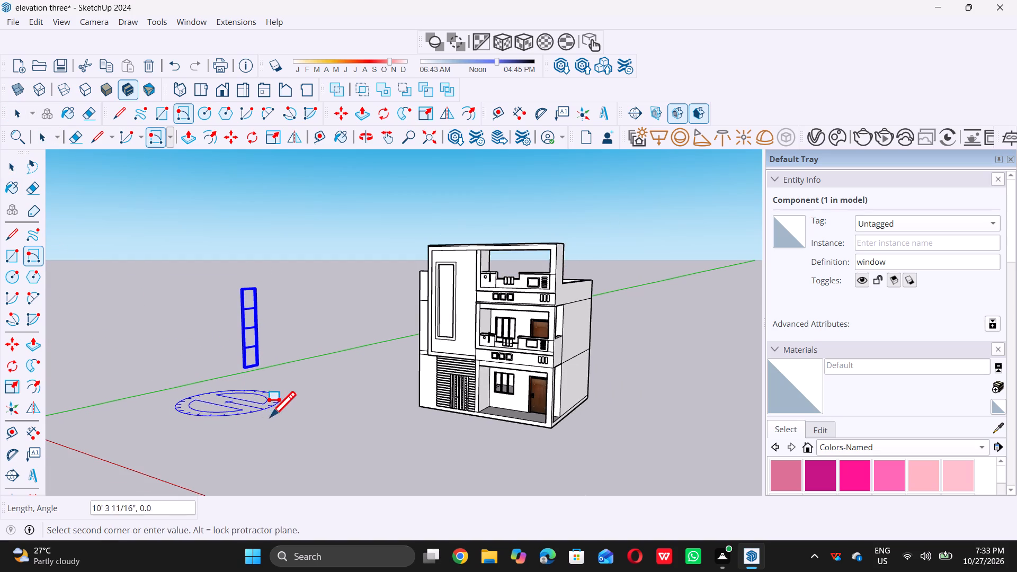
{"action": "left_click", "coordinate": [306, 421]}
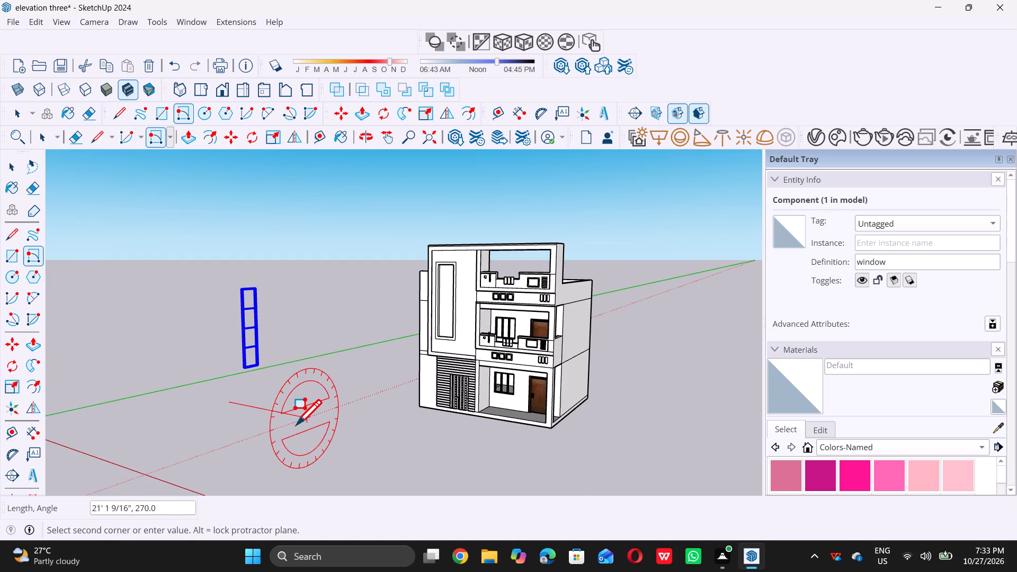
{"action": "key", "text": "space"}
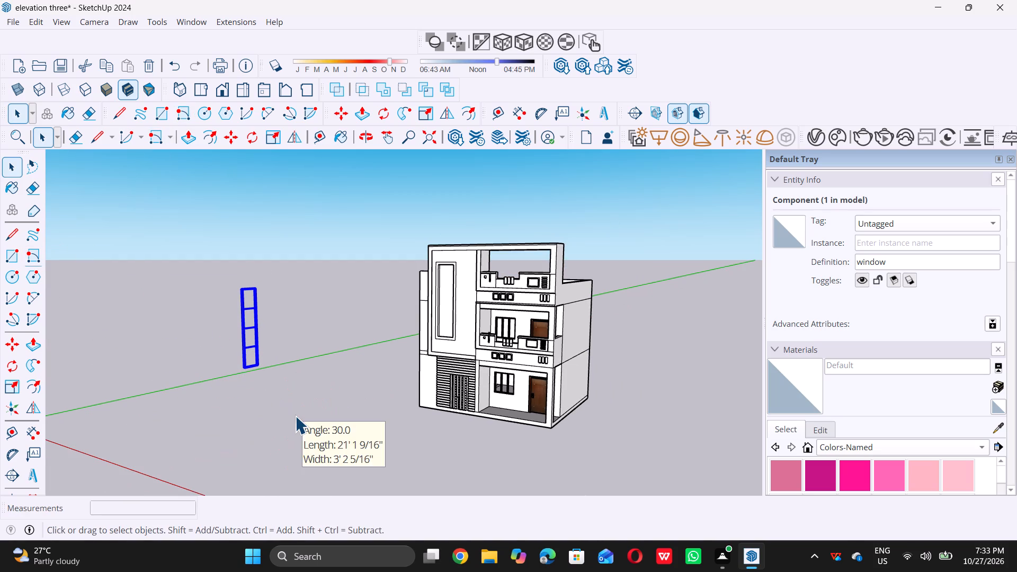
Rotate the imported window horizontally about a point on the ground near it toward the facade's orientation.
{"action": "key", "text": "q"}
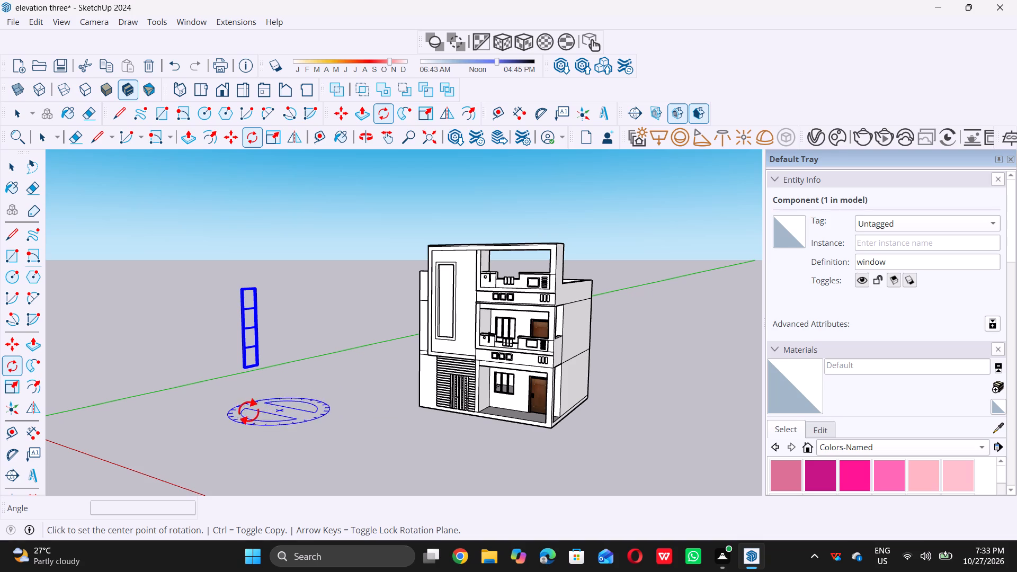
{"action": "left_click", "coordinate": [240, 409]}
{"action": "left_click", "coordinate": [335, 427]}
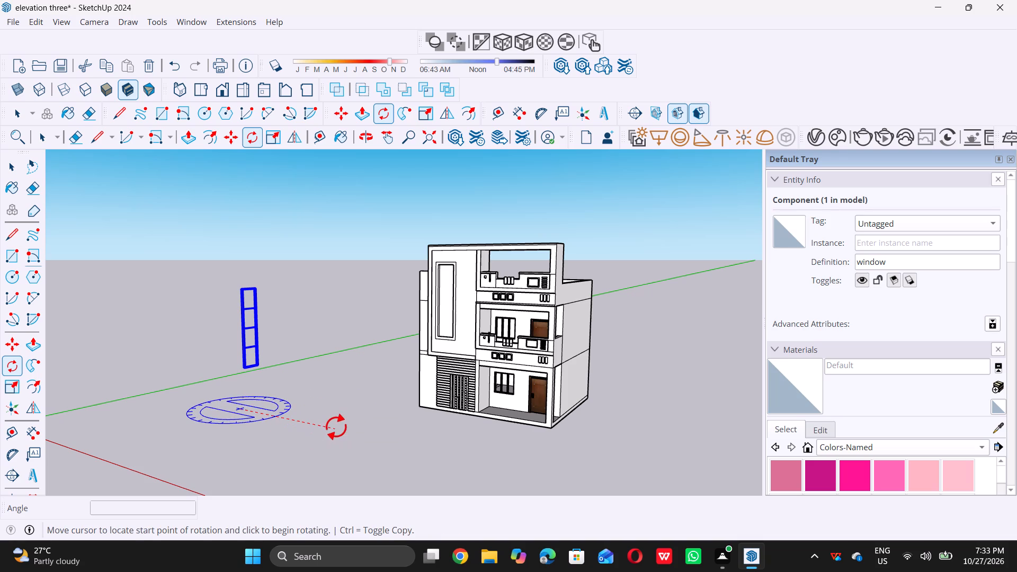
{"action": "left_click", "coordinate": [193, 415]}
{"action": "key", "text": "space"}
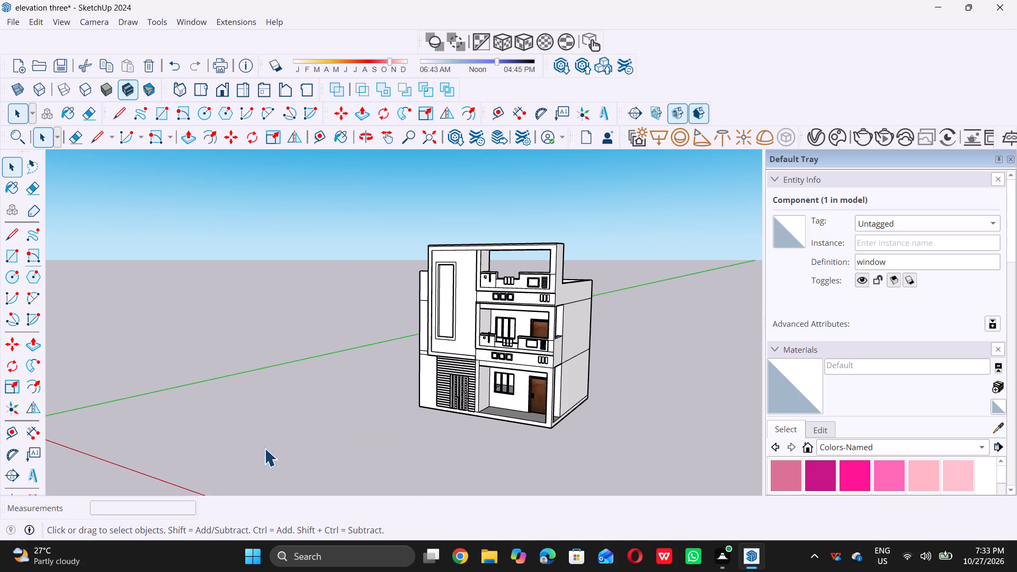
Move the window by its bottom corner to the lower corner of the facade's tall recess and check its position.
{"action": "scroll", "coordinate": [264, 448], "scroll_direction": "down", "scroll_amount": 8}
{"action": "key", "text": "m"}
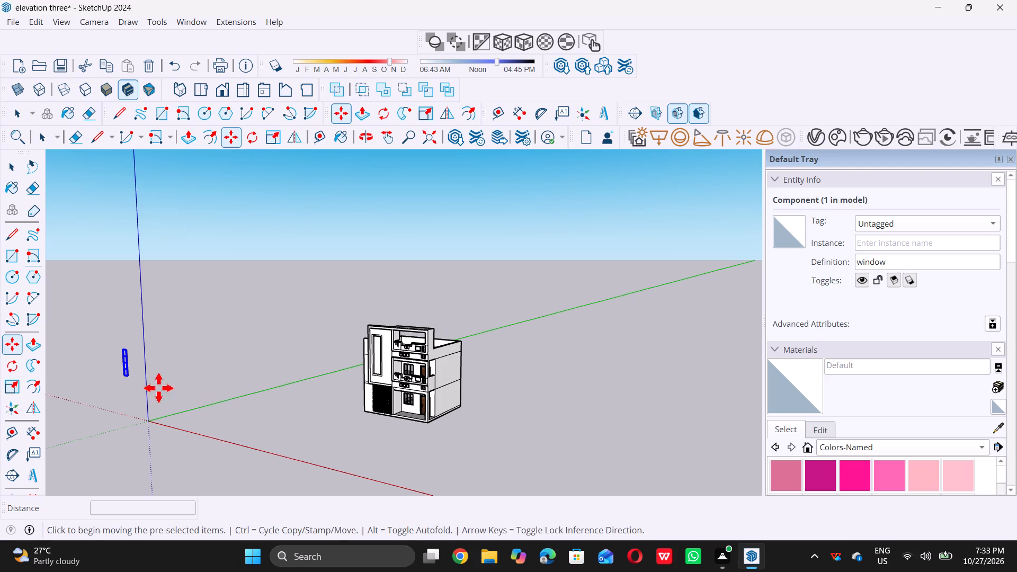
{"action": "scroll", "coordinate": [126, 380], "scroll_direction": "up", "scroll_amount": 20}
{"action": "scroll", "coordinate": [126, 380], "scroll_direction": "up", "scroll_amount": 5}
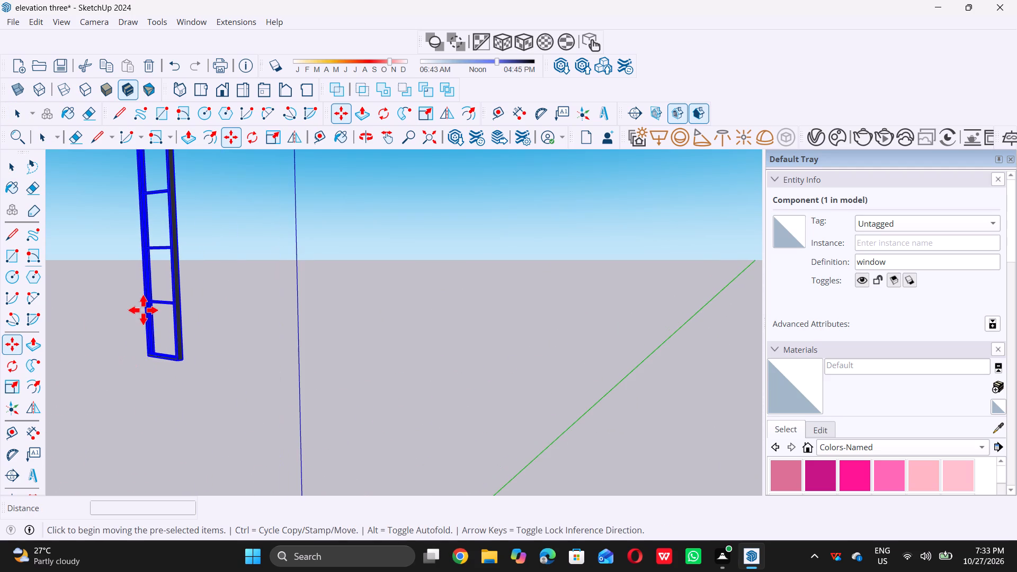
{"action": "left_click", "coordinate": [148, 355]}
{"action": "scroll", "coordinate": [148, 355], "scroll_direction": "down", "scroll_amount": 20}
{"action": "scroll", "coordinate": [148, 355], "scroll_direction": "down", "scroll_amount": 1}
{"action": "scroll", "coordinate": [501, 350], "scroll_direction": "up", "scroll_amount": 4}
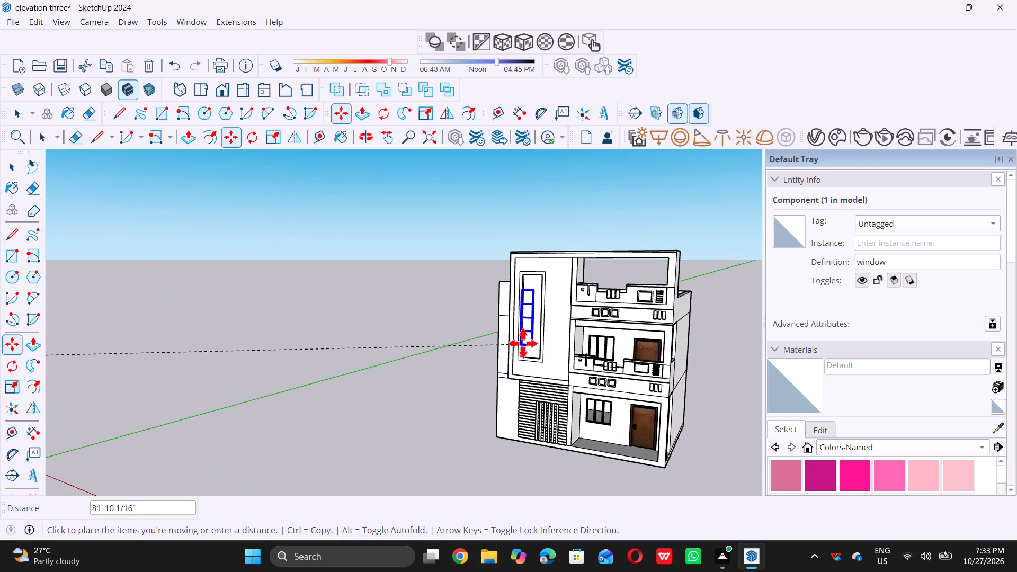
{"action": "scroll", "coordinate": [523, 343], "scroll_direction": "up", "scroll_amount": 18}
{"action": "scroll", "coordinate": [515, 365], "scroll_direction": "up", "scroll_amount": 6}
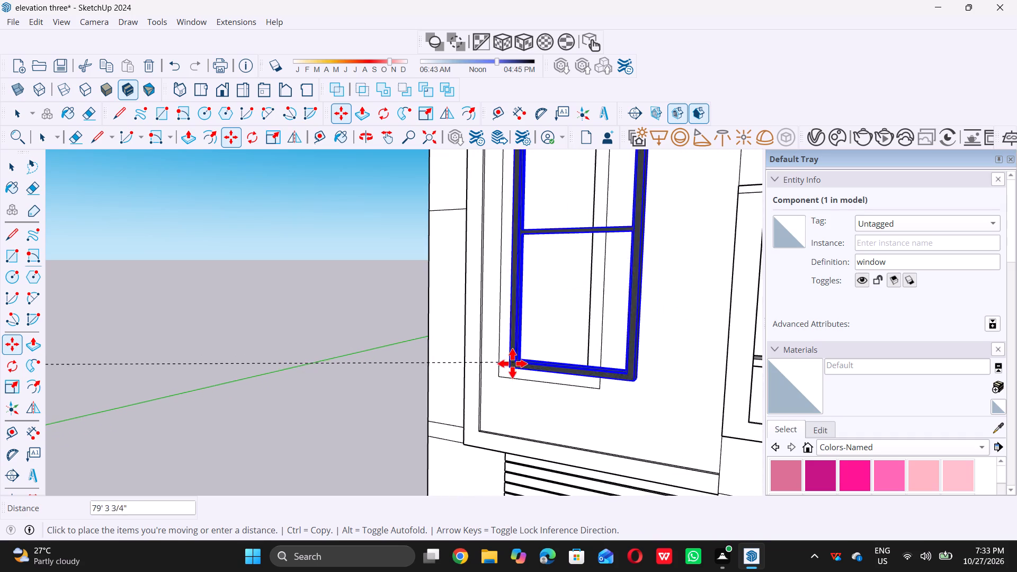
{"action": "scroll", "coordinate": [512, 363], "scroll_direction": "up", "scroll_amount": 4}
{"action": "left_click", "coordinate": [507, 360]}
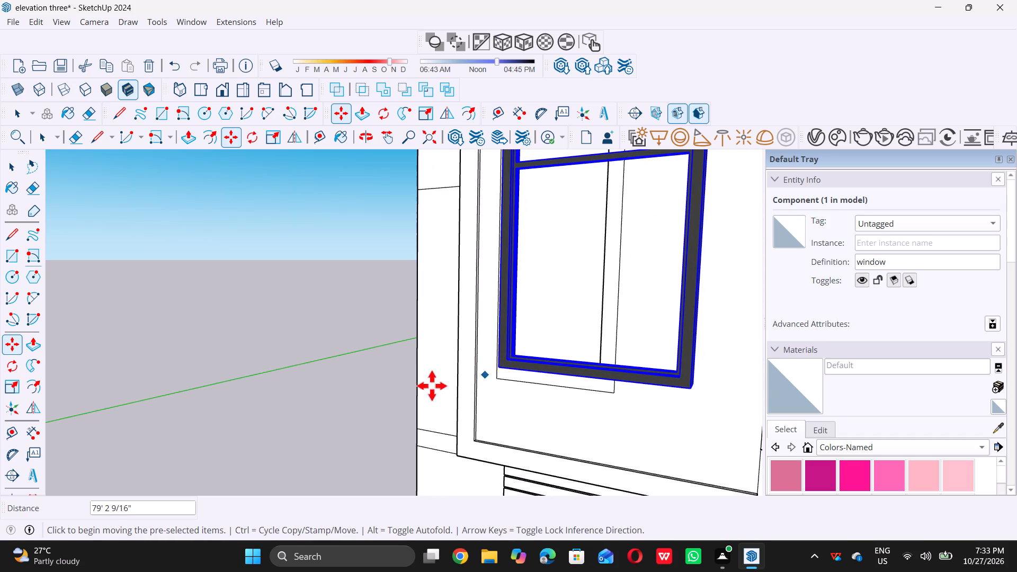
{"action": "middle_click_drag", "start_coordinate": [431, 385], "coordinate": [505, 415]}
{"action": "scroll", "coordinate": [500, 393], "scroll_direction": "down", "scroll_amount": 10}
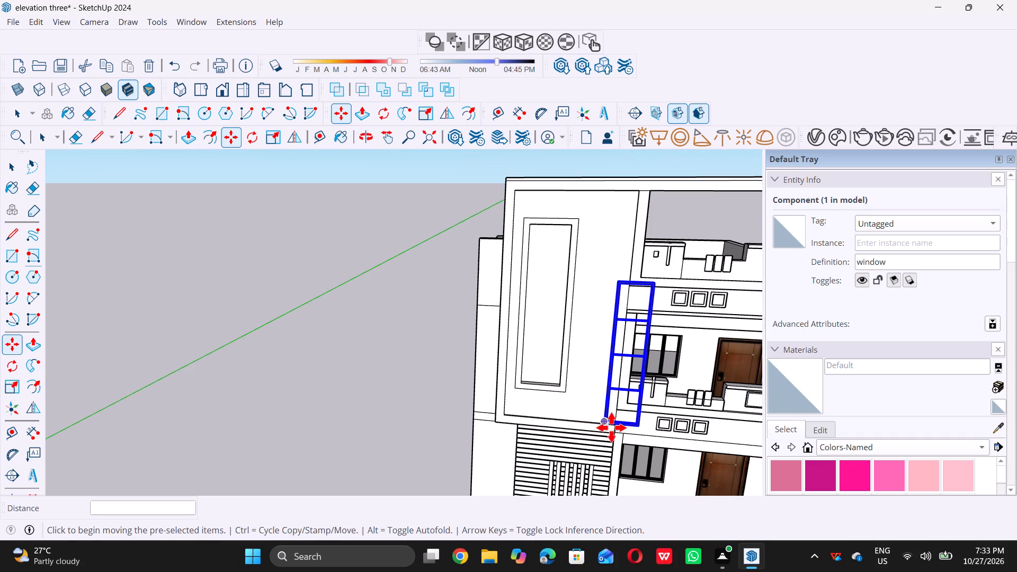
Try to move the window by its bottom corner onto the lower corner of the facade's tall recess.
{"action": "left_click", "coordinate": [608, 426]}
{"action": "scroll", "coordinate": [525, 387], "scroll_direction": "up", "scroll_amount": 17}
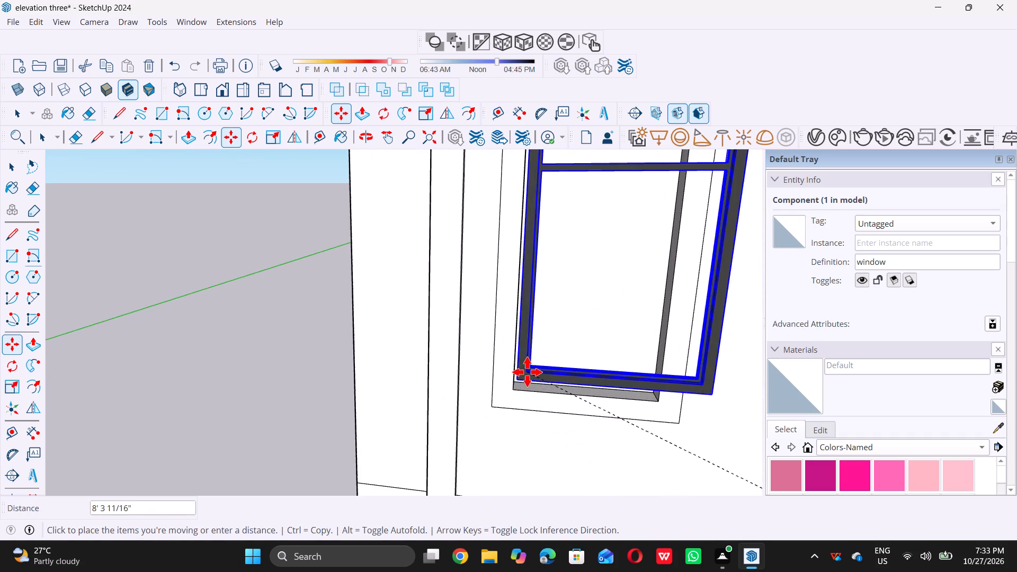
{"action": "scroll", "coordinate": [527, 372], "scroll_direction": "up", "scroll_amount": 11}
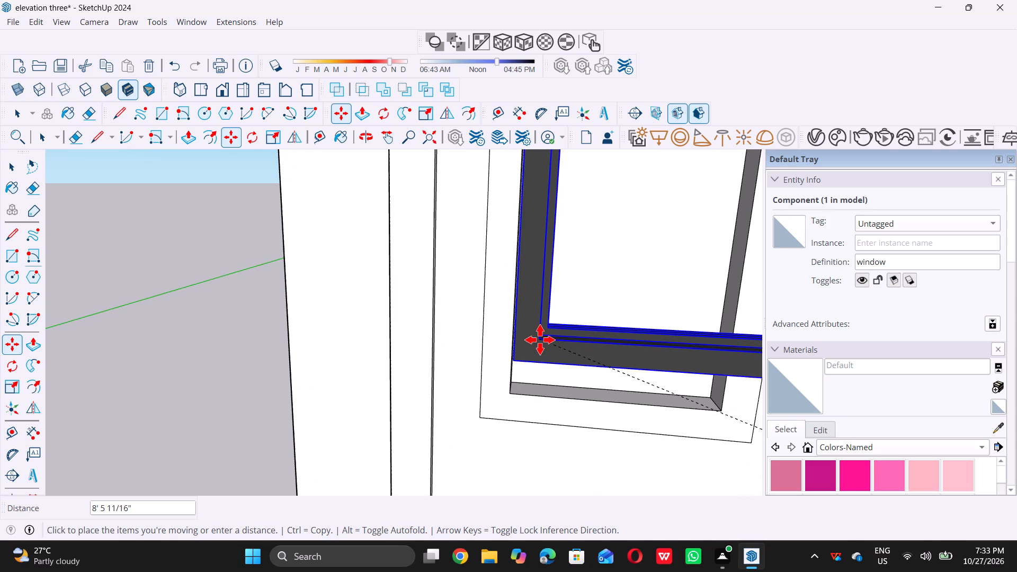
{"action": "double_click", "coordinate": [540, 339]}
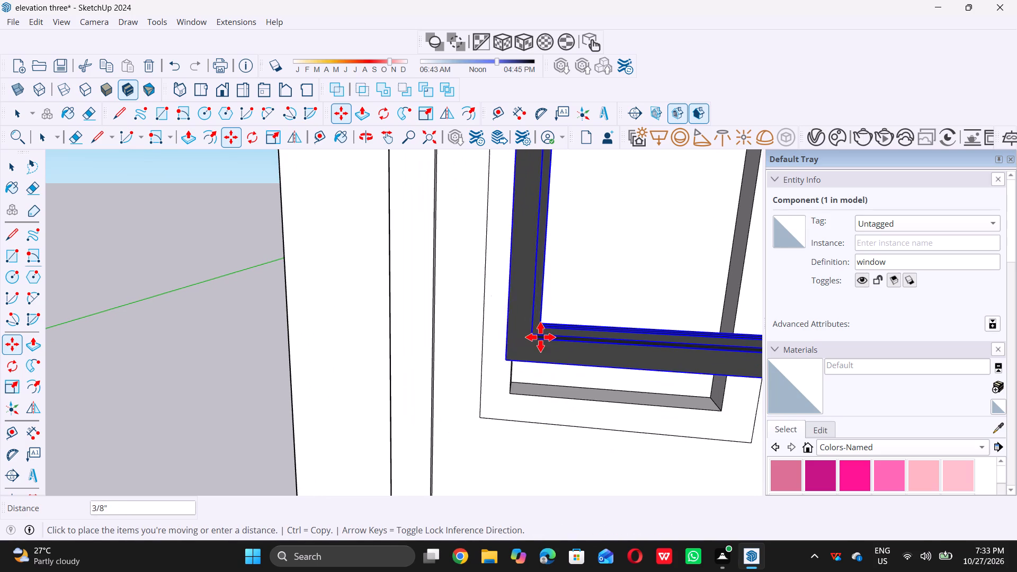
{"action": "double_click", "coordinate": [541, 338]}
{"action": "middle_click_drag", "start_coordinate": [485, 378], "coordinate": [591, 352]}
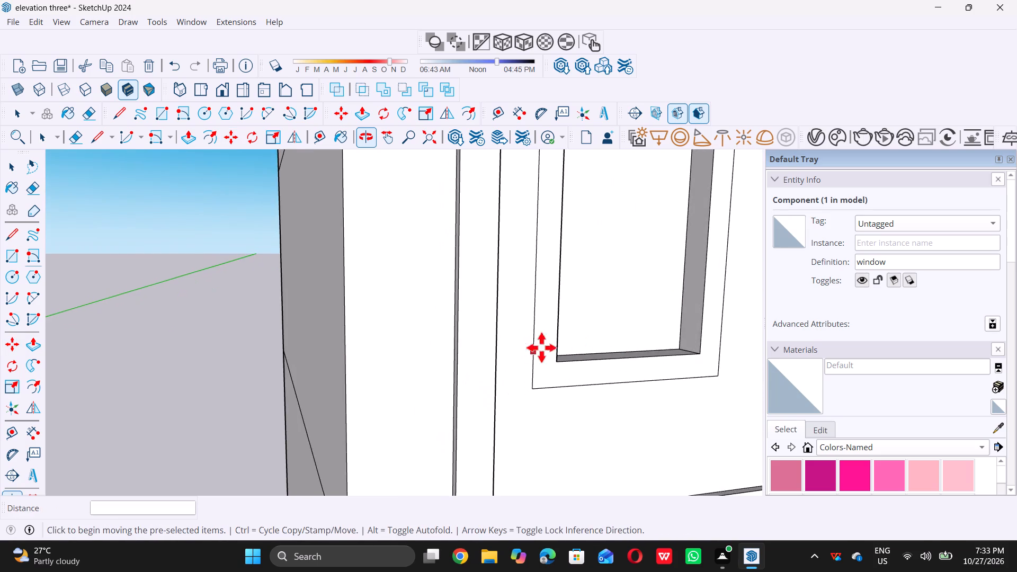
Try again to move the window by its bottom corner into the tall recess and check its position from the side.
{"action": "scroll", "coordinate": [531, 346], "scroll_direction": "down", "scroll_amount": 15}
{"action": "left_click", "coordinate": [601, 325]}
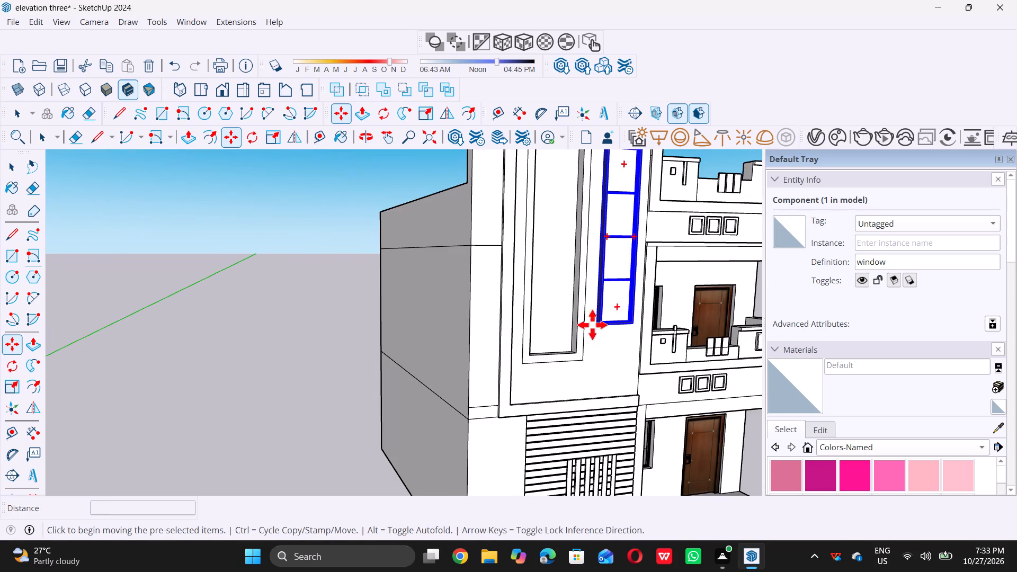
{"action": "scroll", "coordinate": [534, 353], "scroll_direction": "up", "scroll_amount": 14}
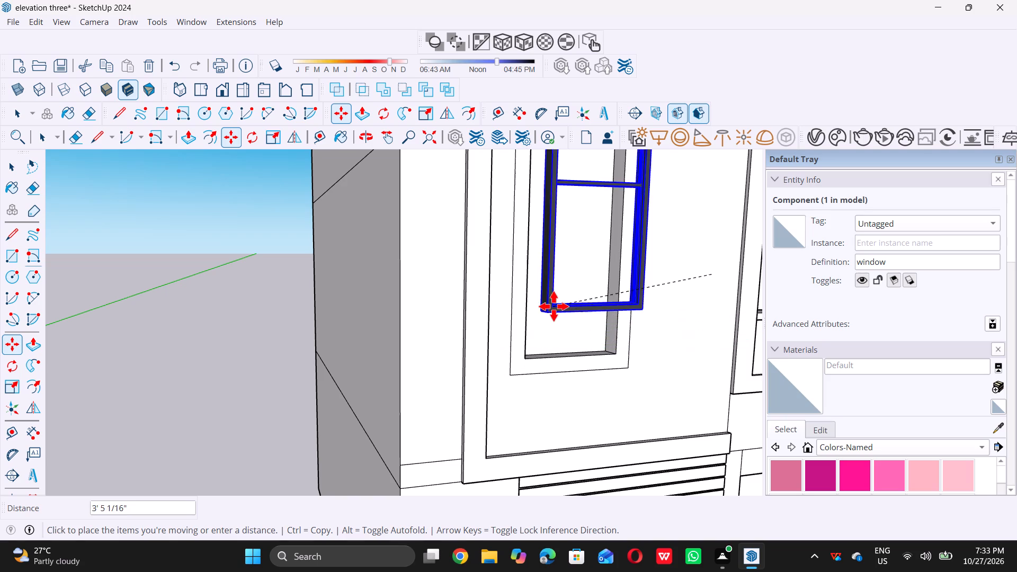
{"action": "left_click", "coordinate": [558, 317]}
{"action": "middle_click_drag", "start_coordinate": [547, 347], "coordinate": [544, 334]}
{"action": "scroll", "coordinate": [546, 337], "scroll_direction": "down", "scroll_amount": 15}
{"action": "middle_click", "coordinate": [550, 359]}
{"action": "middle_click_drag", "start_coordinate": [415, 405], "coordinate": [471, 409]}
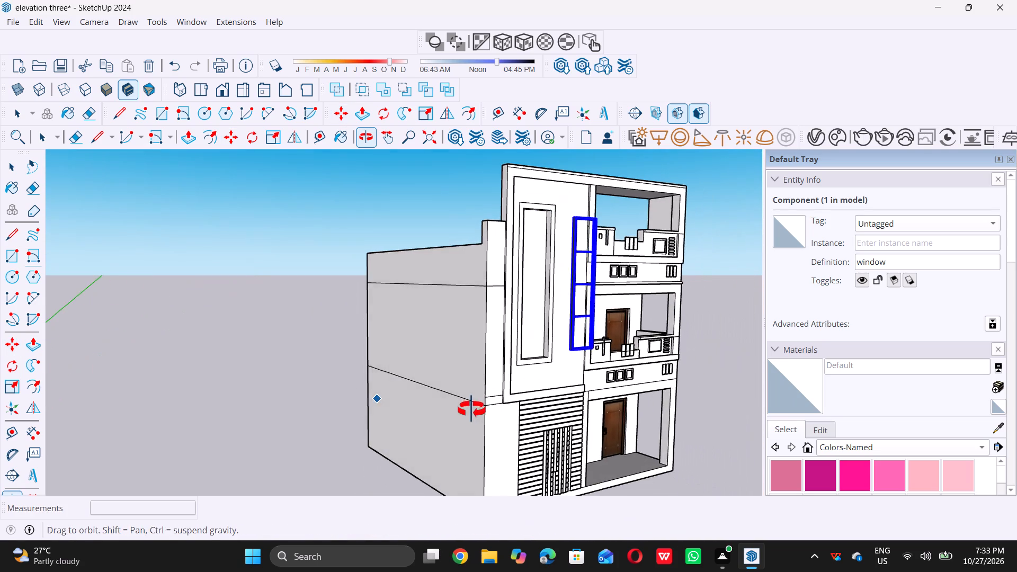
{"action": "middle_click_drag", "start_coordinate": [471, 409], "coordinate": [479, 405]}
Move the window by its bottom outer corner exactly onto the tall recess's lower front corner.
{"action": "scroll", "coordinate": [546, 364], "scroll_direction": "up", "scroll_amount": 4}
{"action": "left_click", "coordinate": [596, 335]}
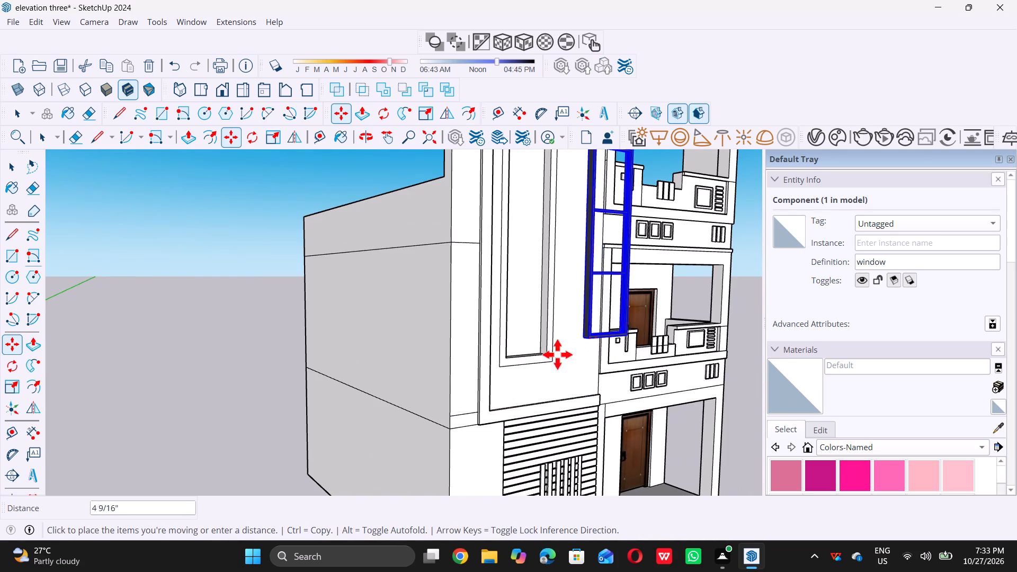
{"action": "scroll", "coordinate": [538, 364], "scroll_direction": "up", "scroll_amount": 20}
{"action": "scroll", "coordinate": [538, 364], "scroll_direction": "up", "scroll_amount": 1}
{"action": "scroll", "coordinate": [463, 370], "scroll_direction": "up", "scroll_amount": 4}
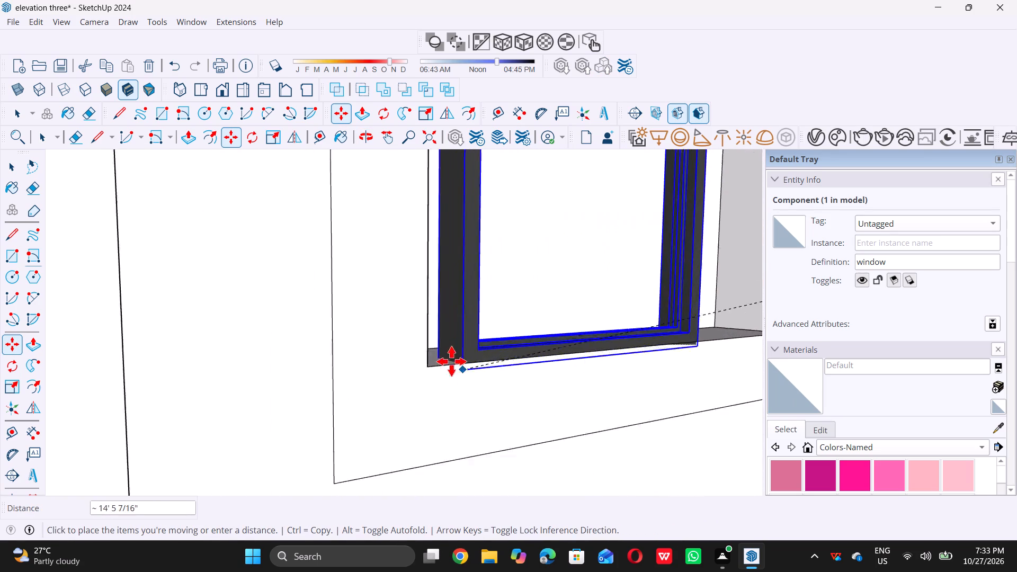
{"action": "scroll", "coordinate": [451, 361], "scroll_direction": "up", "scroll_amount": 5}
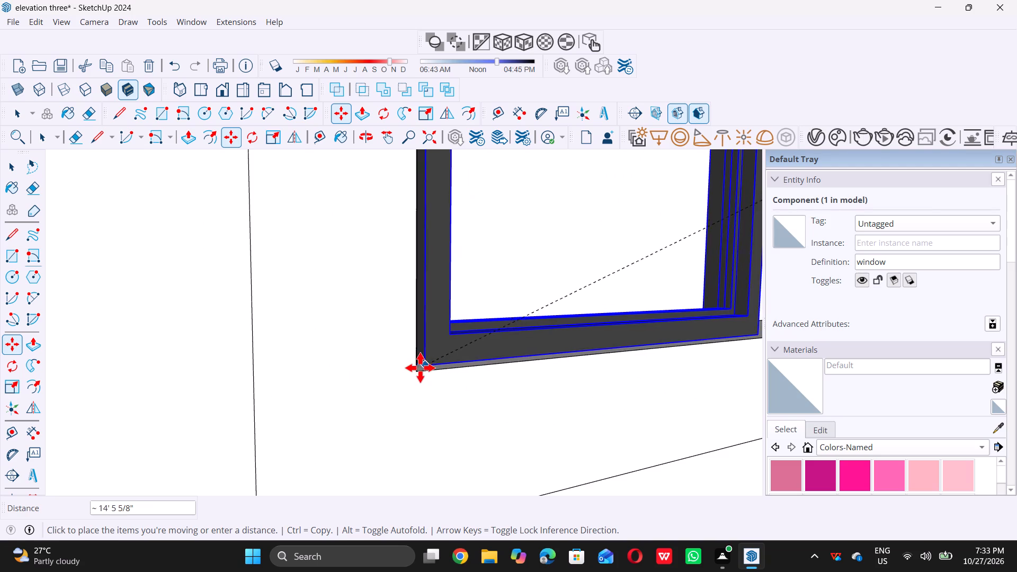
{"action": "left_click", "coordinate": [420, 368]}
{"action": "scroll", "coordinate": [391, 393], "scroll_direction": "down", "scroll_amount": 15}
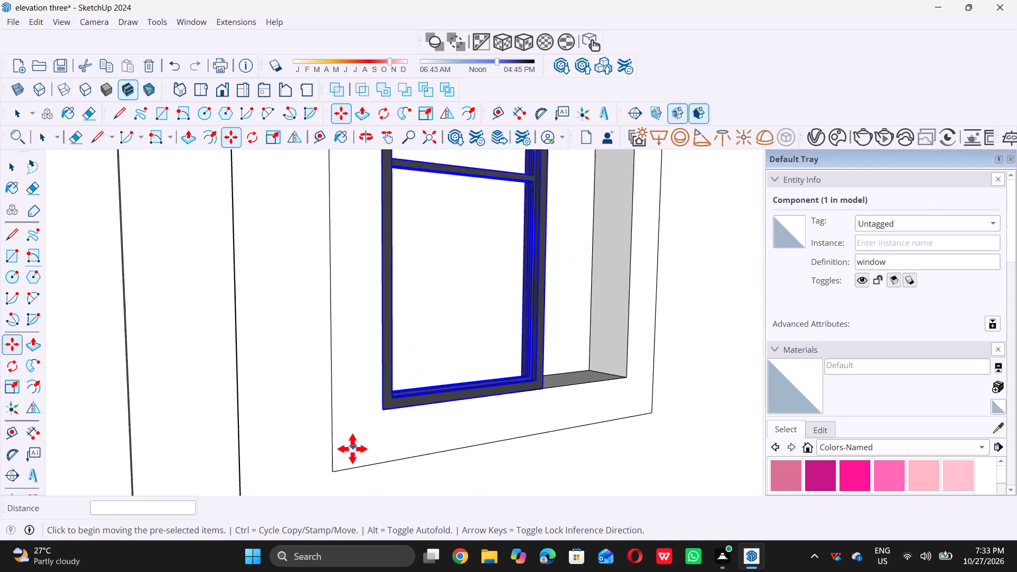
{"action": "scroll", "coordinate": [352, 449], "scroll_direction": "down", "scroll_amount": 20}
{"action": "scroll", "coordinate": [352, 449], "scroll_direction": "down", "scroll_amount": 2}
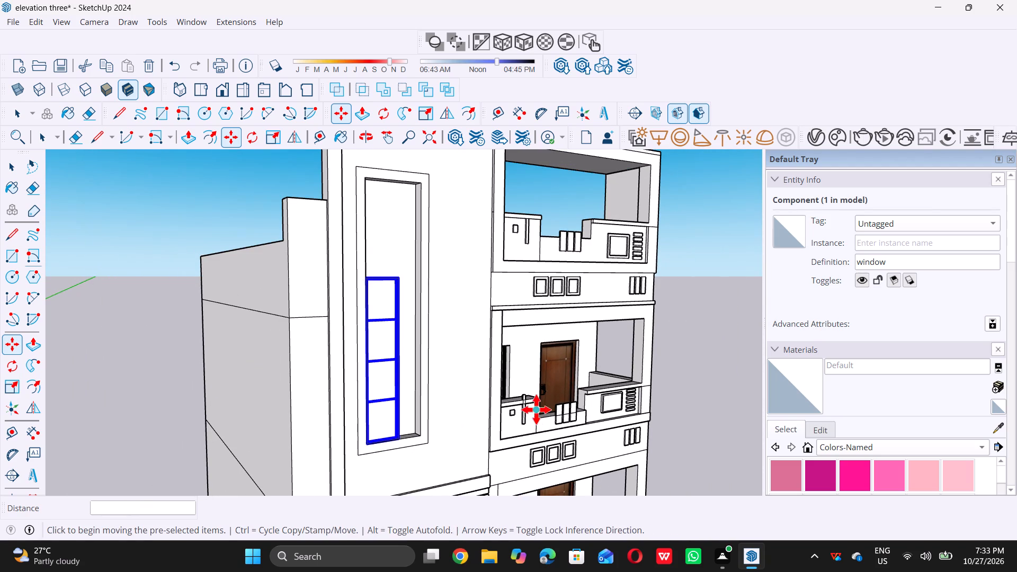
{"action": "key", "text": "space"}
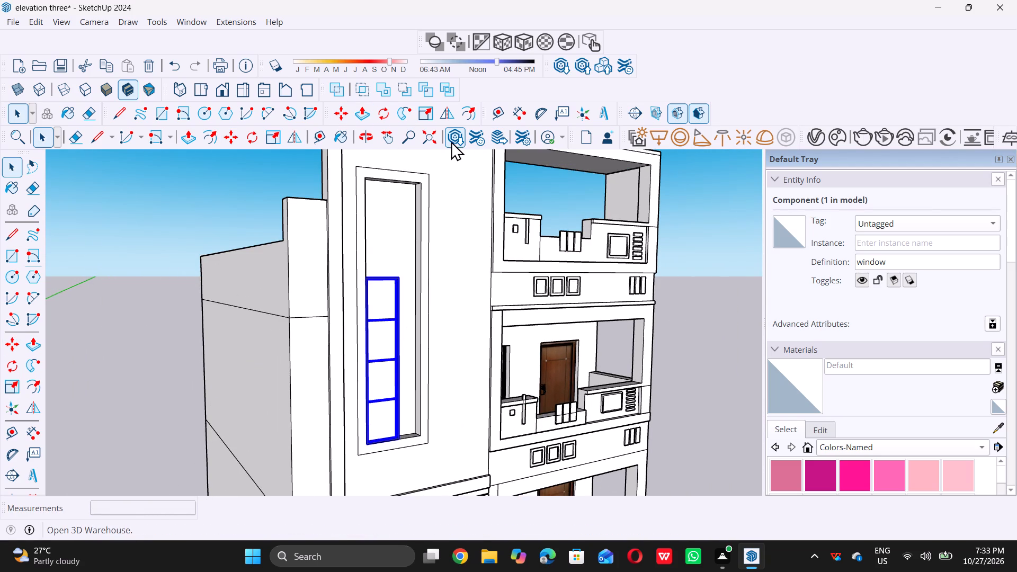
Open 3D Warehouse and search its models for "window".
{"action": "triple_click", "coordinate": [456, 137]}
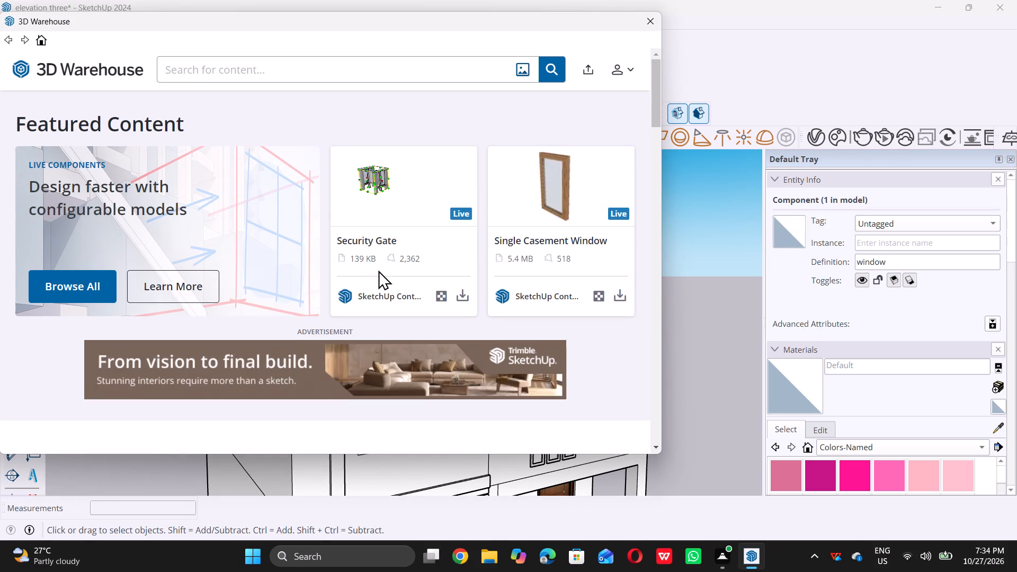
{"action": "scroll", "coordinate": [378, 270], "scroll_direction": "down", "scroll_amount": 6}
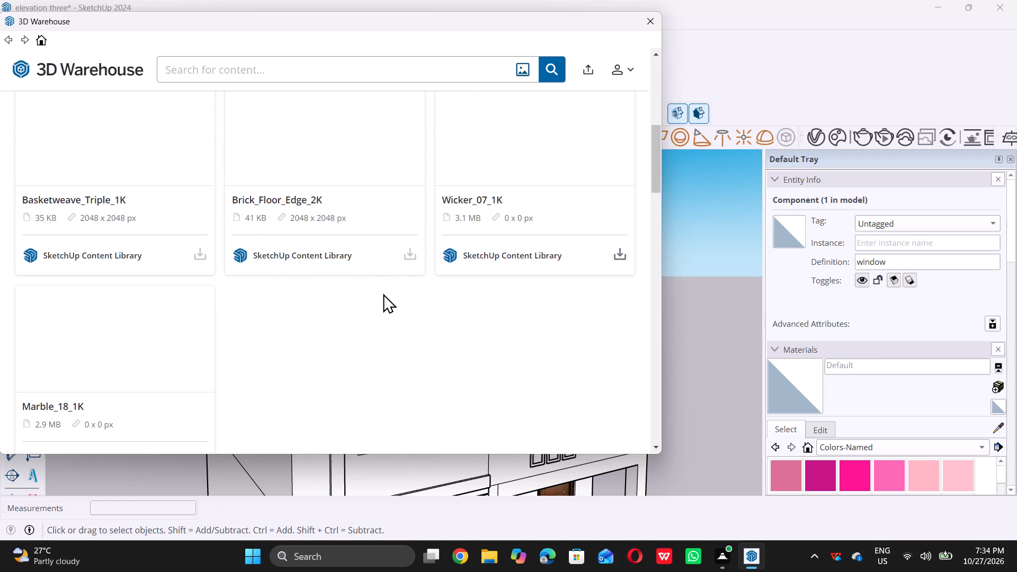
{"action": "left_click", "coordinate": [244, 75]}
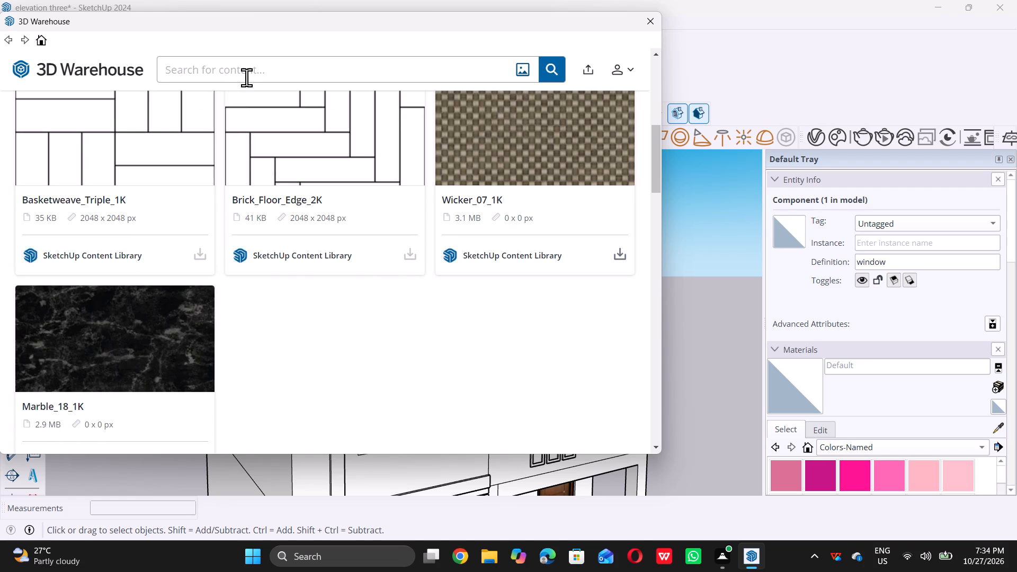
{"action": "key", "text": "w"}
{"action": "type", "text": "im"}
{"action": "key", "text": "BackSpace"}
{"action": "type", "text": "ndow"}
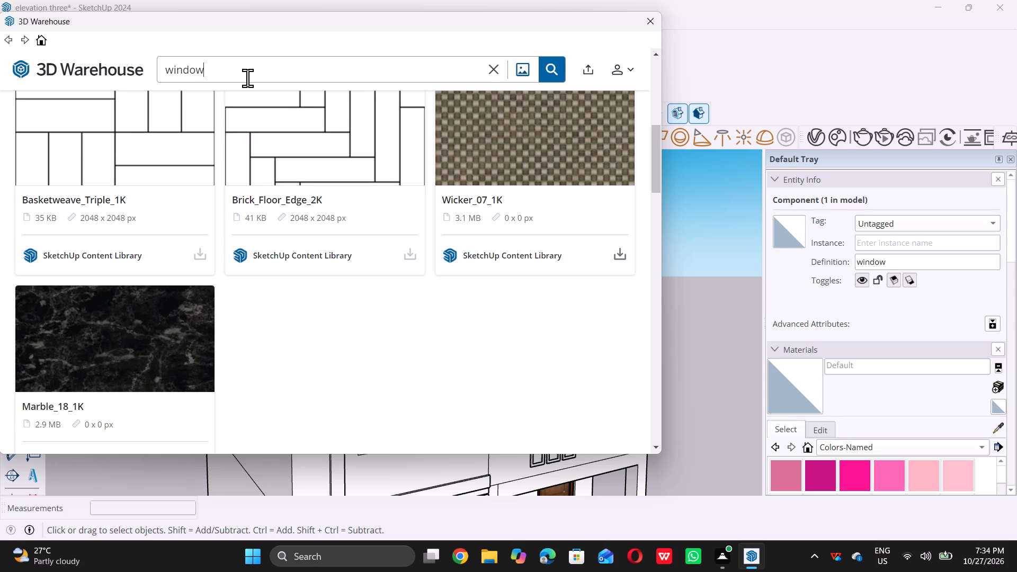
{"action": "key", "text": "Return"}
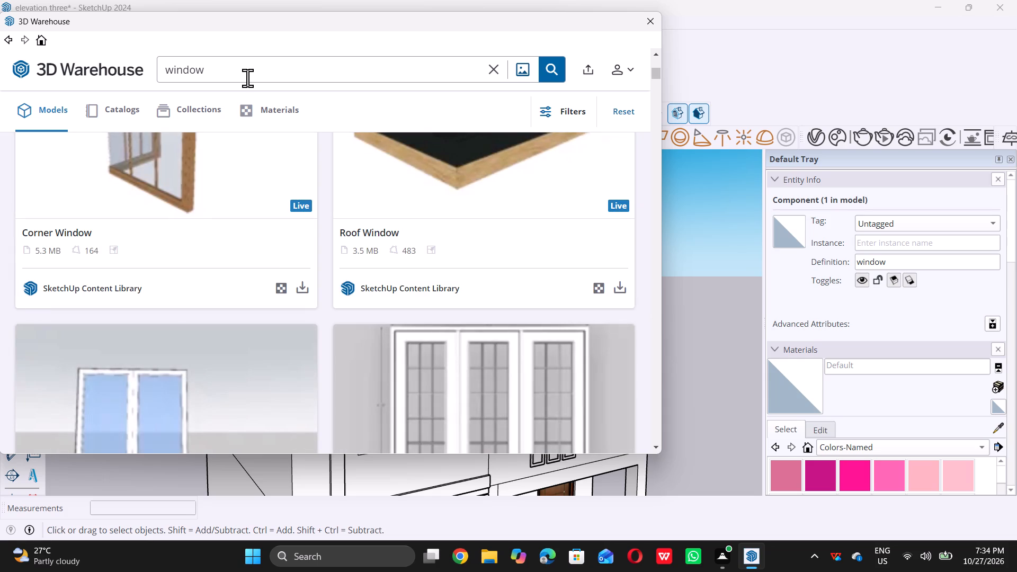
Browse the window models in the search results for one suited to the facade's tall recess.
{"action": "scroll", "coordinate": [230, 247], "scroll_direction": "down", "scroll_amount": 10}
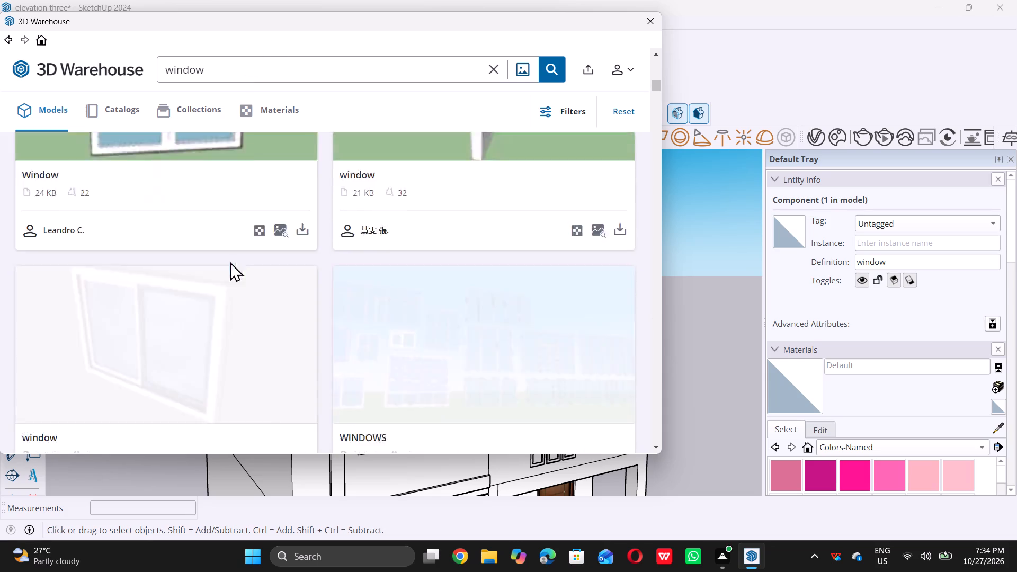
{"action": "scroll", "coordinate": [231, 263], "scroll_direction": "up", "scroll_amount": 6}
{"action": "scroll", "coordinate": [231, 263], "scroll_direction": "down", "scroll_amount": 13}
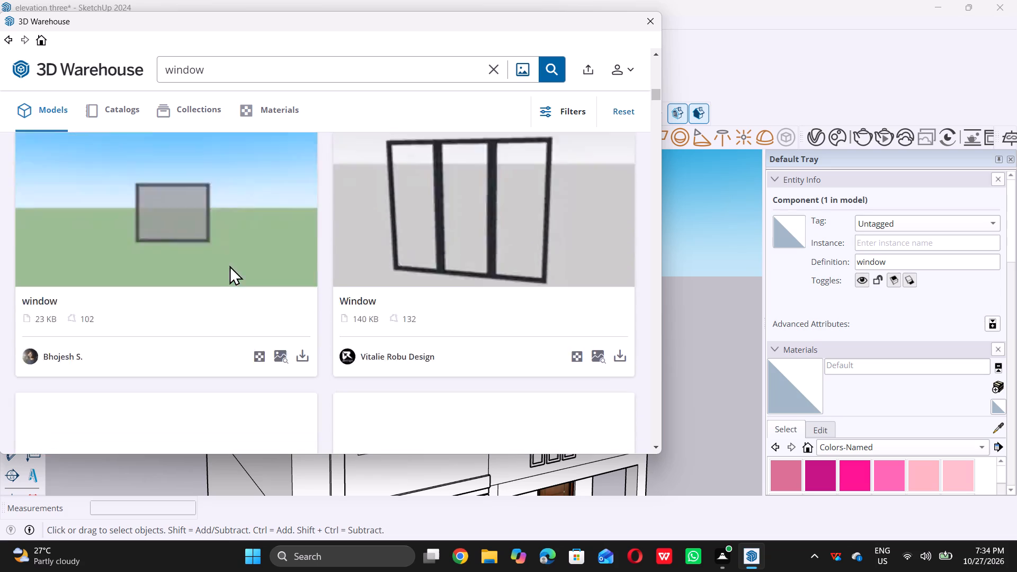
{"action": "scroll", "coordinate": [229, 265], "scroll_direction": "up", "scroll_amount": 5}
{"action": "scroll", "coordinate": [229, 265], "scroll_direction": "down", "scroll_amount": 14}
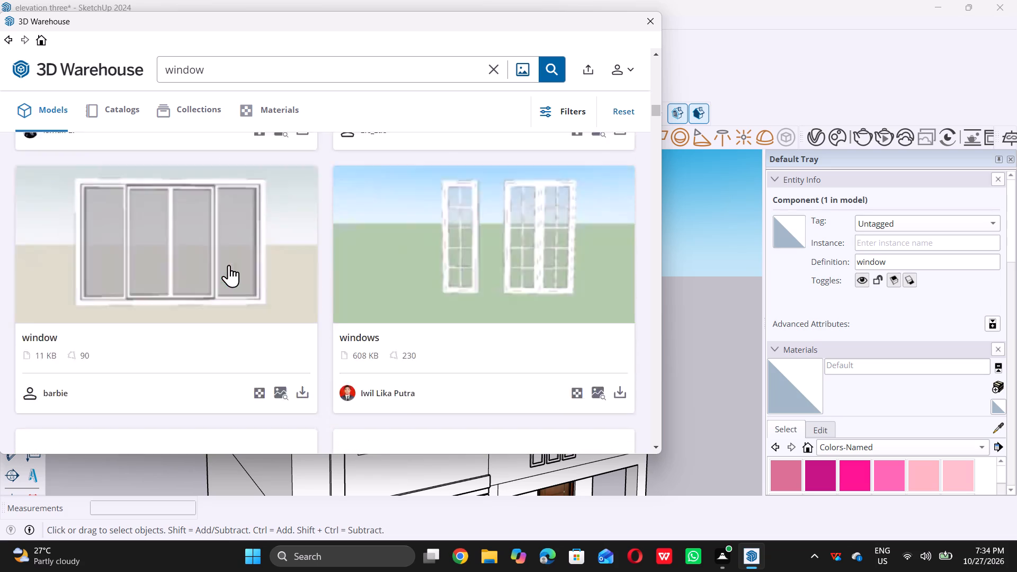
{"action": "scroll", "coordinate": [229, 265], "scroll_direction": "down", "scroll_amount": 20}
{"action": "scroll", "coordinate": [229, 266], "scroll_direction": "down", "scroll_amount": 4}
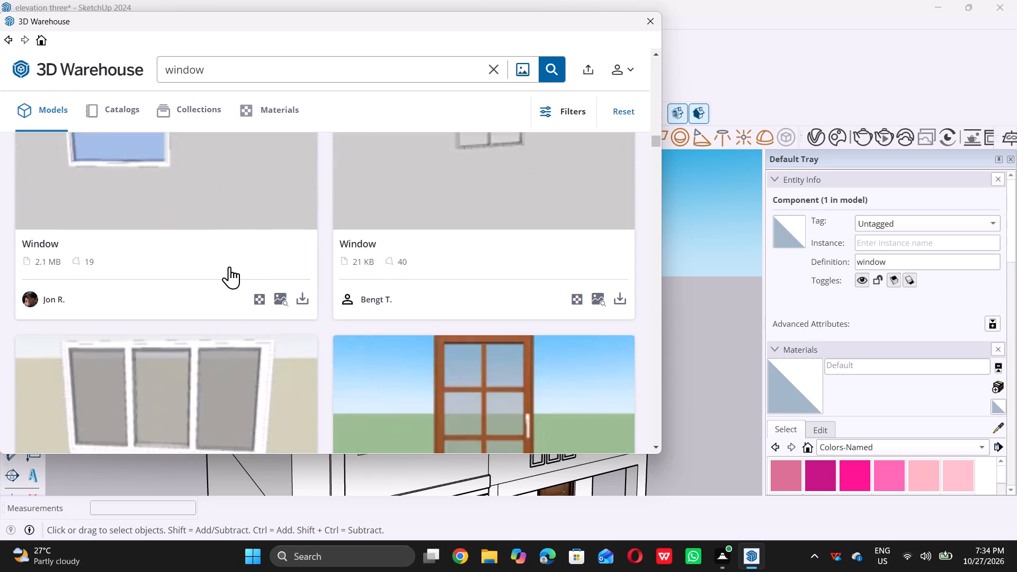
{"action": "scroll", "coordinate": [229, 266], "scroll_direction": "down", "scroll_amount": 20}
{"action": "scroll", "coordinate": [229, 266], "scroll_direction": "down", "scroll_amount": 11}
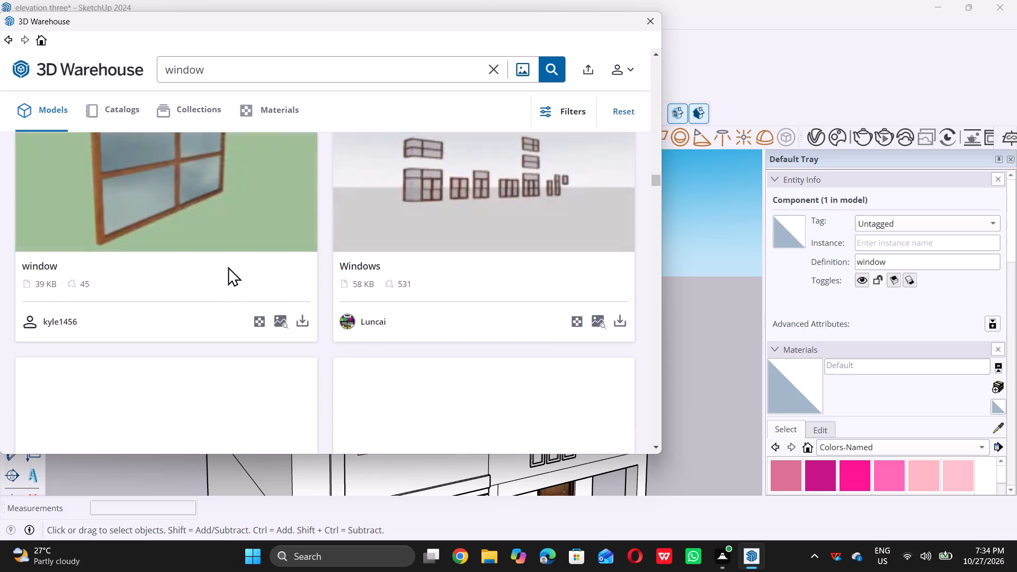
{"action": "scroll", "coordinate": [228, 266], "scroll_direction": "down", "scroll_amount": 5}
{"action": "scroll", "coordinate": [227, 267], "scroll_direction": "up", "scroll_amount": 1}
{"action": "scroll", "coordinate": [226, 267], "scroll_direction": "down", "scroll_amount": 11}
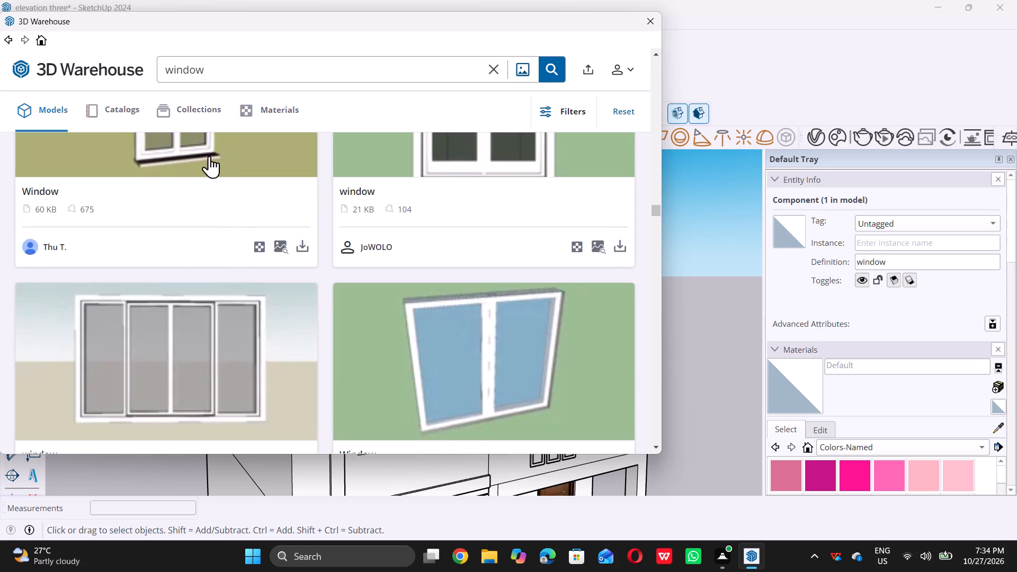
Refine the 3D Warehouse search to "window black".
{"action": "left_click", "coordinate": [226, 71]}
{"action": "key", "text": "space"}
{"action": "type", "text": "blac"}
{"action": "key", "text": "k"}
{"action": "key", "text": "Return"}
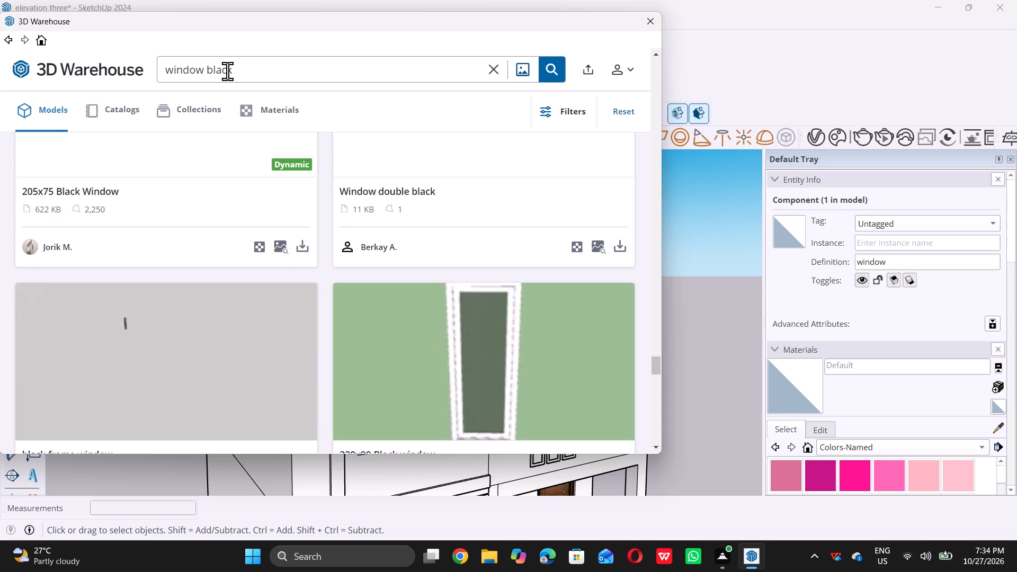
Browse the "window black" search results for a tall black-framed window model suited to the facade's recess.
{"action": "scroll", "coordinate": [208, 240], "scroll_direction": "up", "scroll_amount": 6}
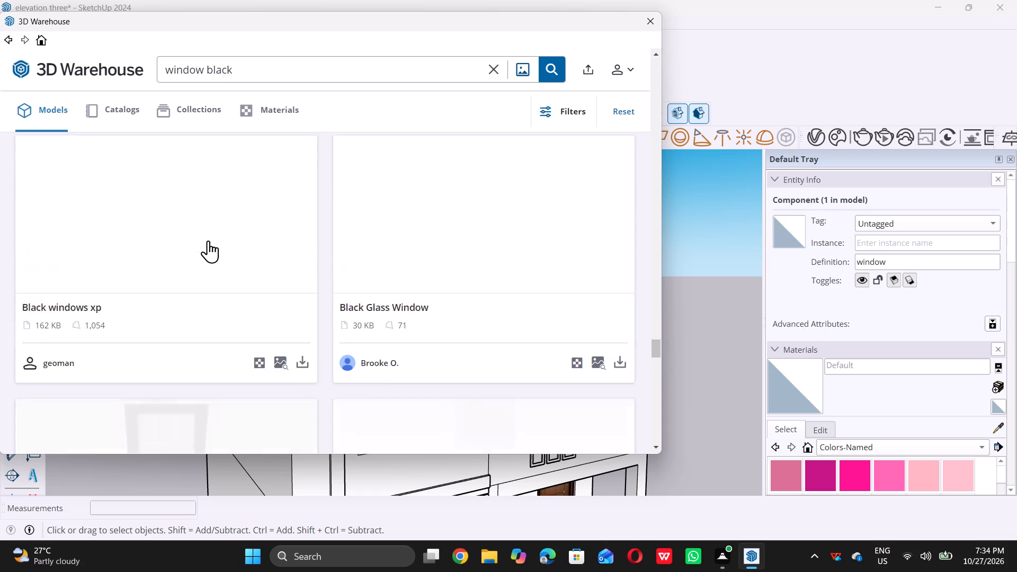
{"action": "scroll", "coordinate": [209, 240], "scroll_direction": "down", "scroll_amount": 10}
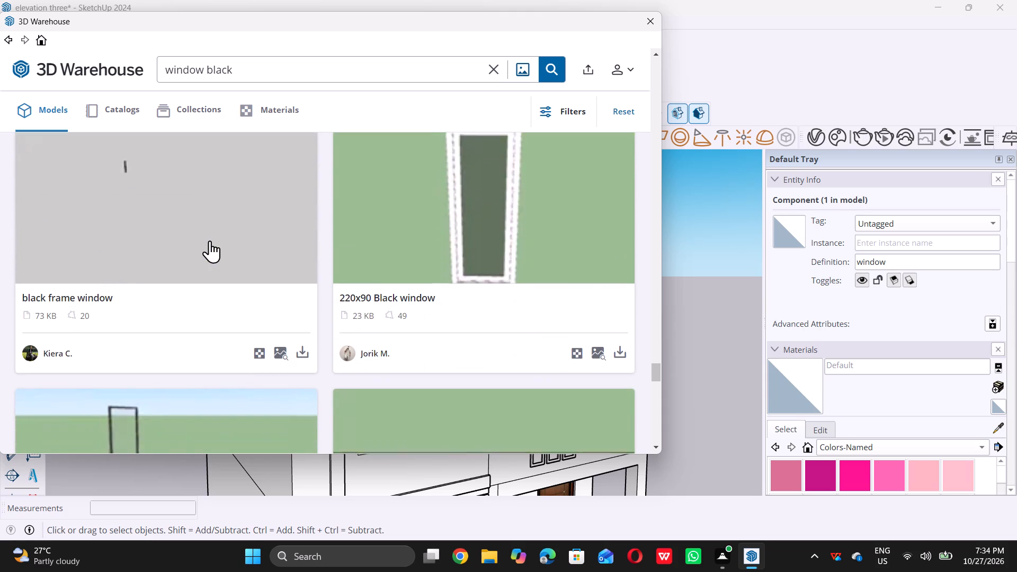
{"action": "scroll", "coordinate": [210, 240], "scroll_direction": "down", "scroll_amount": 3}
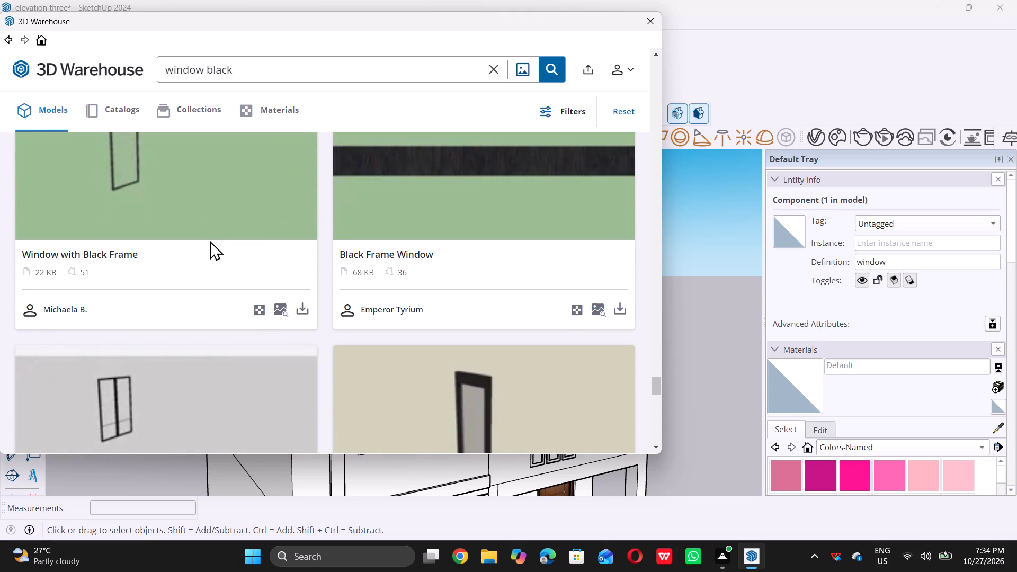
{"action": "scroll", "coordinate": [210, 240], "scroll_direction": "up", "scroll_amount": 20}
{"action": "scroll", "coordinate": [210, 240], "scroll_direction": "up", "scroll_amount": 7}
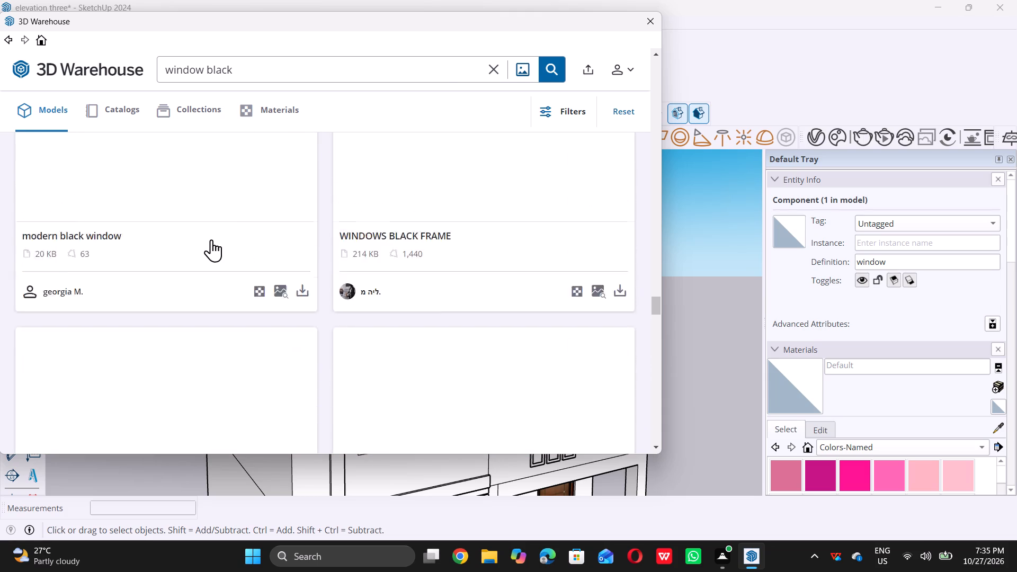
{"action": "scroll", "coordinate": [211, 239], "scroll_direction": "up", "scroll_amount": 18}
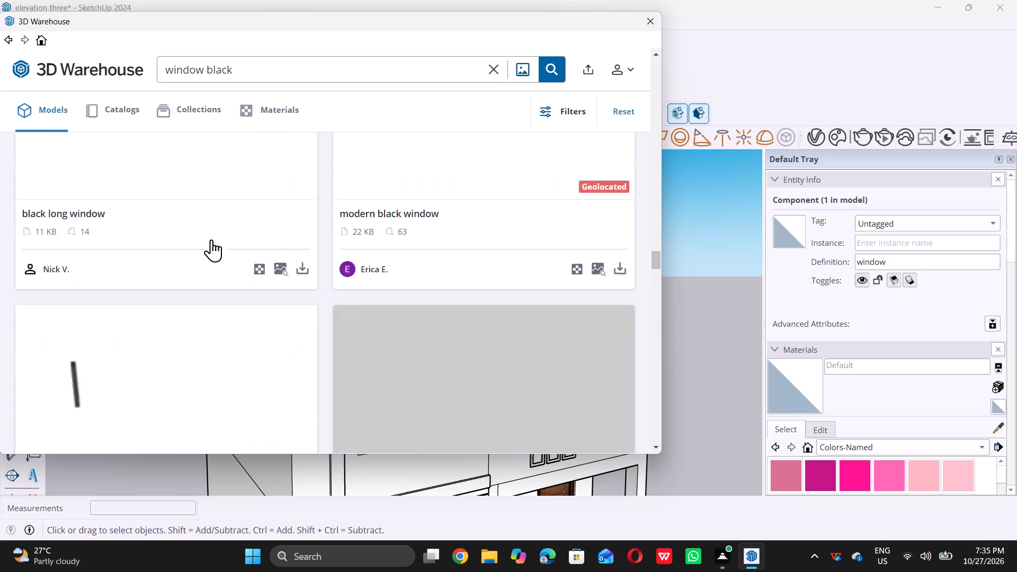
{"action": "scroll", "coordinate": [211, 239], "scroll_direction": "up", "scroll_amount": 20}
{"action": "scroll", "coordinate": [211, 239], "scroll_direction": "up", "scroll_amount": 18}
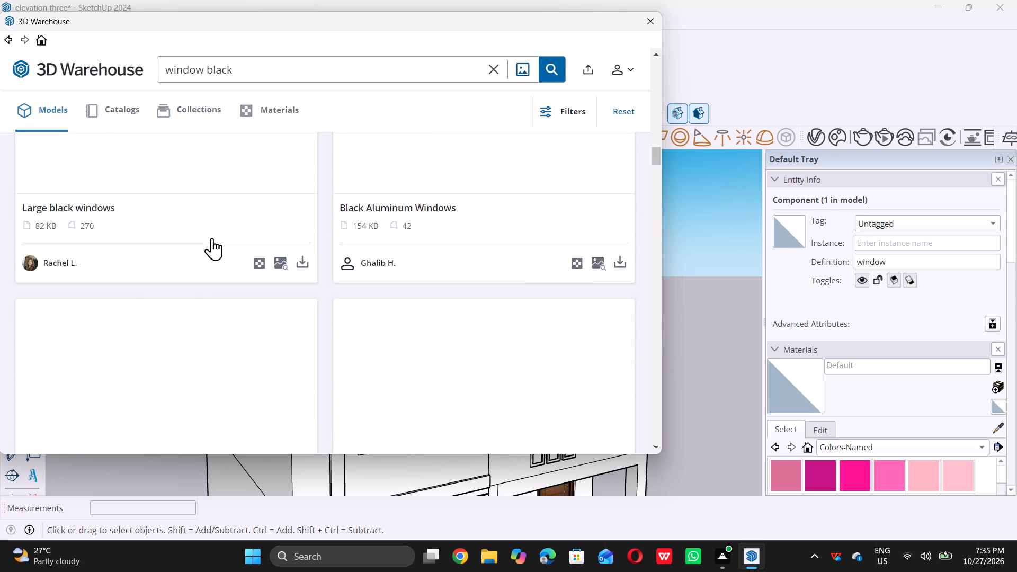
{"action": "scroll", "coordinate": [212, 238], "scroll_direction": "up", "scroll_amount": 20}
{"action": "scroll", "coordinate": [212, 238], "scroll_direction": "up", "scroll_amount": 11}
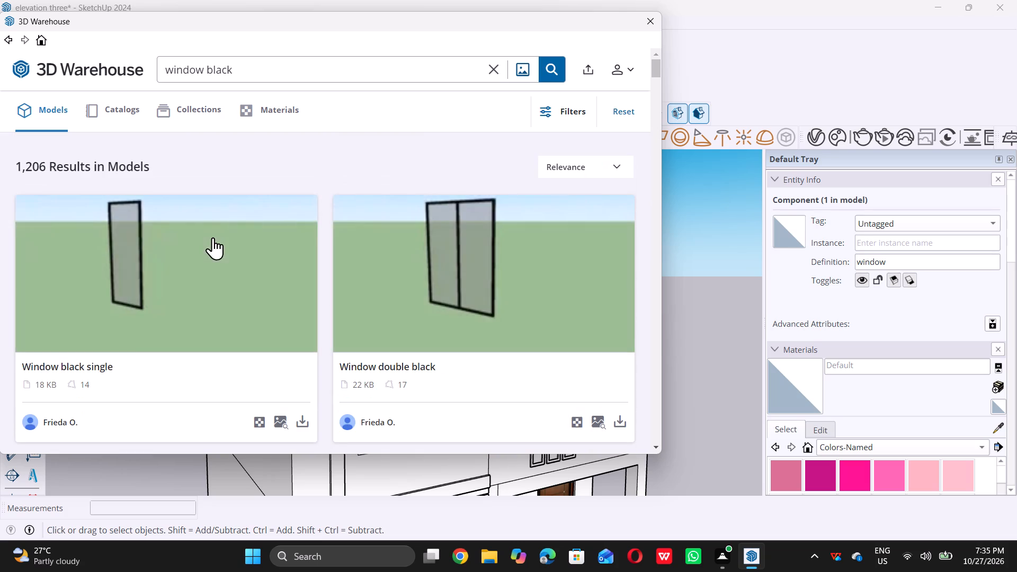
{"action": "scroll", "coordinate": [213, 237], "scroll_direction": "down", "scroll_amount": 12}
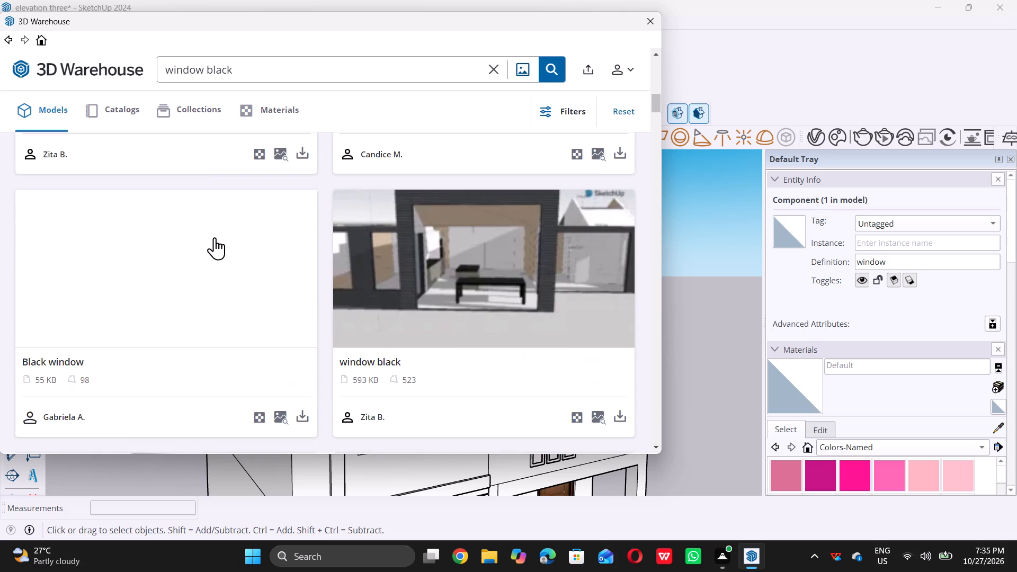
{"action": "scroll", "coordinate": [215, 237], "scroll_direction": "down", "scroll_amount": 6}
{"action": "scroll", "coordinate": [215, 237], "scroll_direction": "up", "scroll_amount": 3}
{"action": "scroll", "coordinate": [216, 237], "scroll_direction": "down", "scroll_amount": 2}
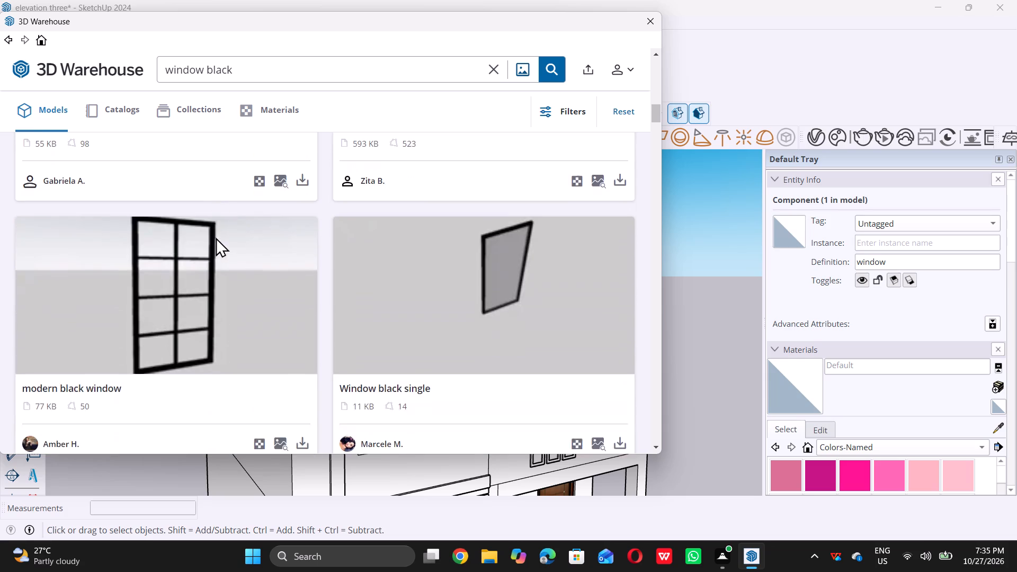
{"action": "scroll", "coordinate": [216, 237], "scroll_direction": "down", "scroll_amount": 10}
{"action": "scroll", "coordinate": [216, 237], "scroll_direction": "up", "scroll_amount": 2}
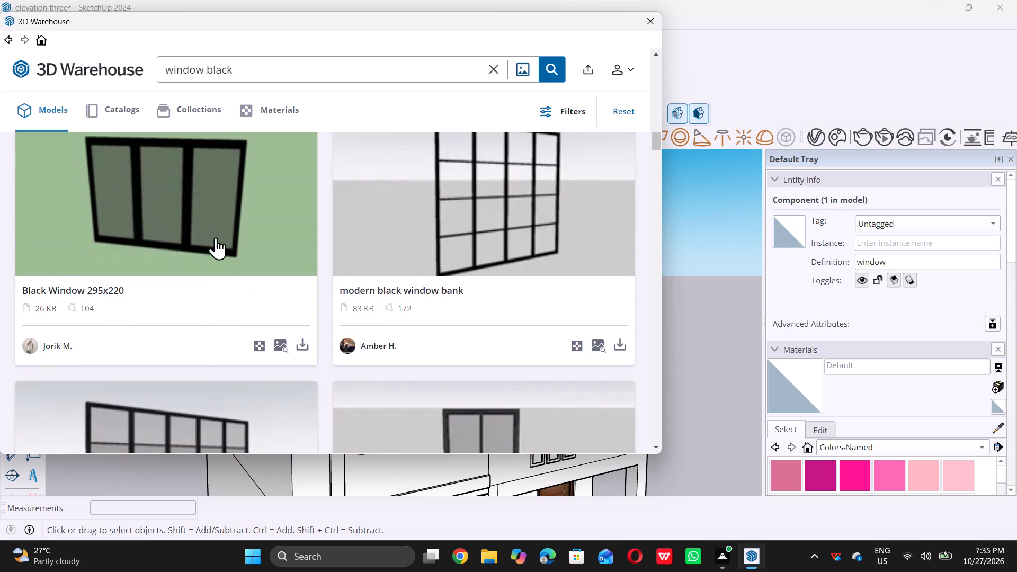
{"action": "scroll", "coordinate": [216, 237], "scroll_direction": "up", "scroll_amount": 1}
{"action": "scroll", "coordinate": [216, 237], "scroll_direction": "down", "scroll_amount": 8}
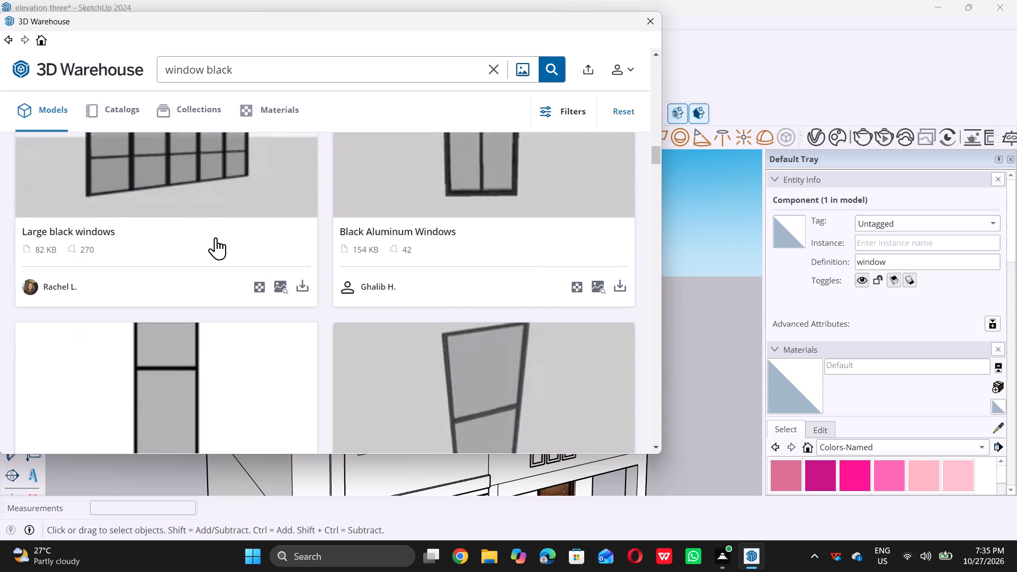
{"action": "scroll", "coordinate": [216, 237], "scroll_direction": "down", "scroll_amount": 5}
{"action": "scroll", "coordinate": [216, 237], "scroll_direction": "up", "scroll_amount": 2}
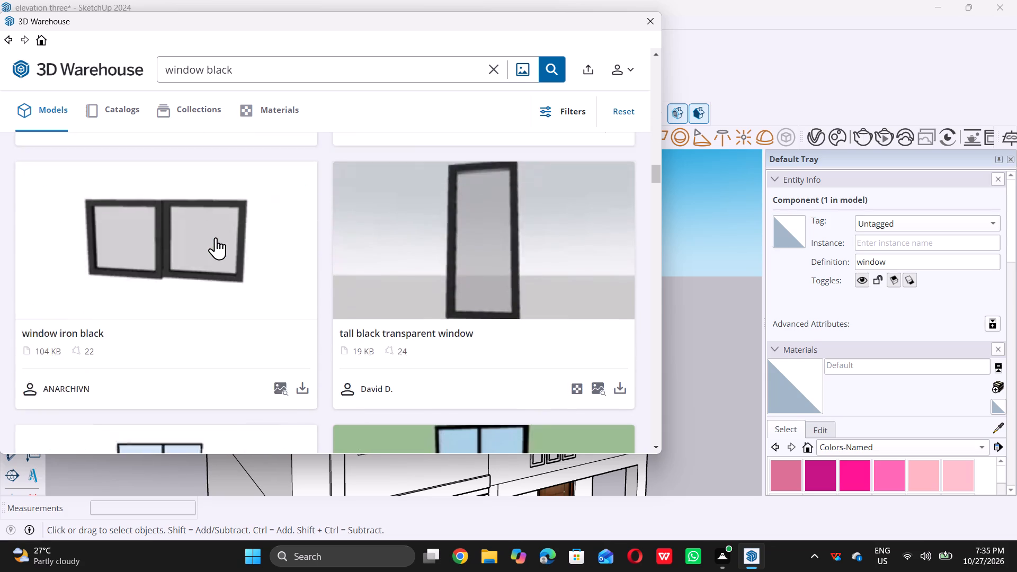
{"action": "scroll", "coordinate": [216, 237], "scroll_direction": "up", "scroll_amount": 1}
{"action": "scroll", "coordinate": [216, 237], "scroll_direction": "down", "scroll_amount": 8}
{"action": "scroll", "coordinate": [216, 237], "scroll_direction": "up", "scroll_amount": 1}
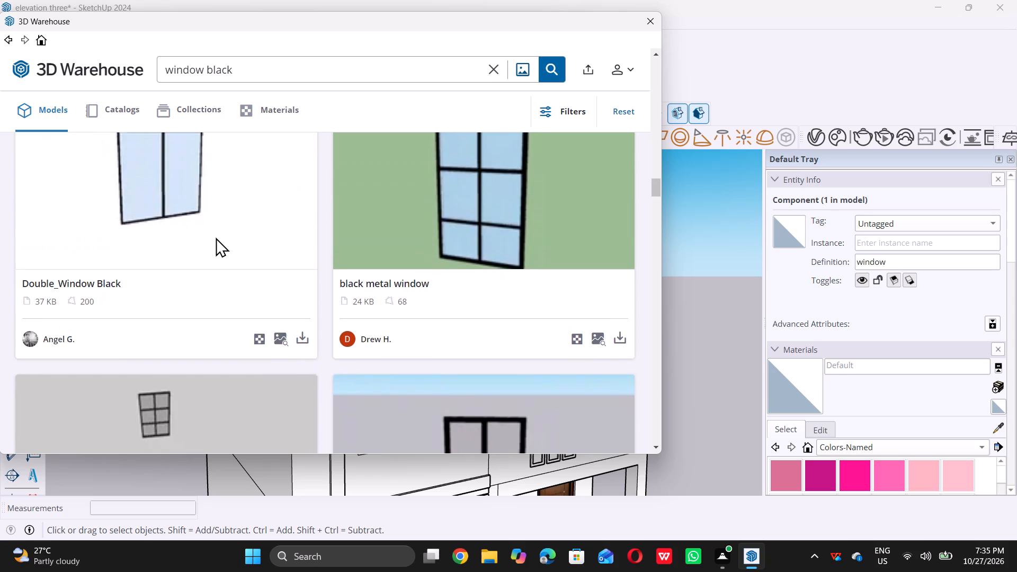
{"action": "scroll", "coordinate": [216, 237], "scroll_direction": "up", "scroll_amount": 1}
{"action": "scroll", "coordinate": [217, 240], "scroll_direction": "down", "scroll_amount": 3}
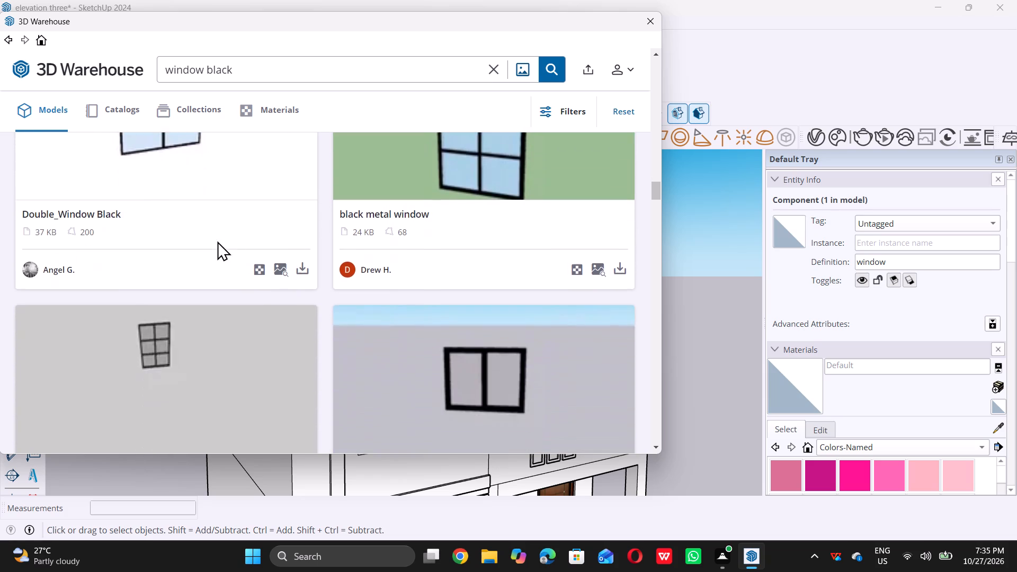
{"action": "scroll", "coordinate": [217, 241], "scroll_direction": "down", "scroll_amount": 8}
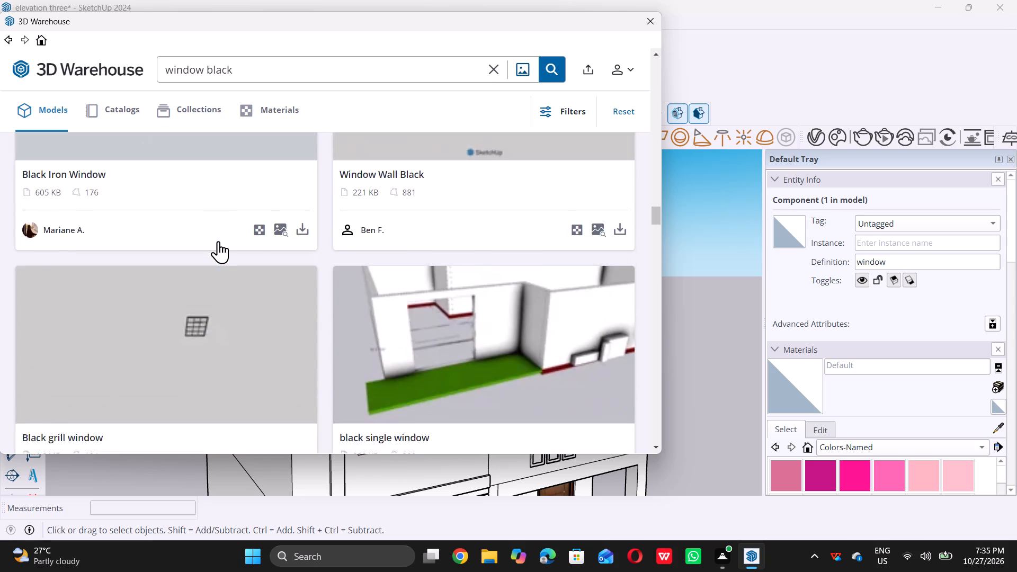
{"action": "scroll", "coordinate": [219, 242], "scroll_direction": "down", "scroll_amount": 10}
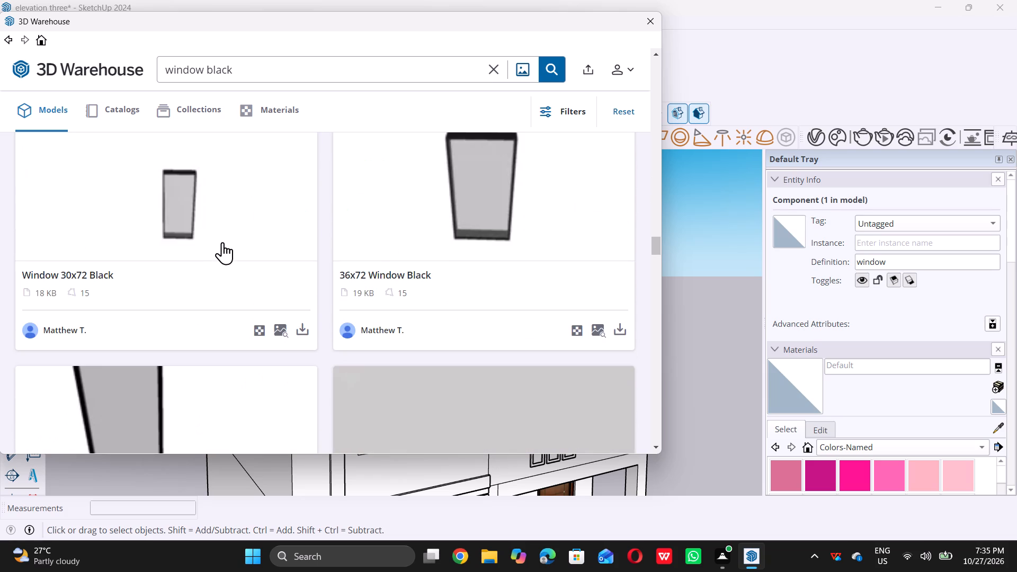
{"action": "scroll", "coordinate": [222, 242], "scroll_direction": "down", "scroll_amount": 18}
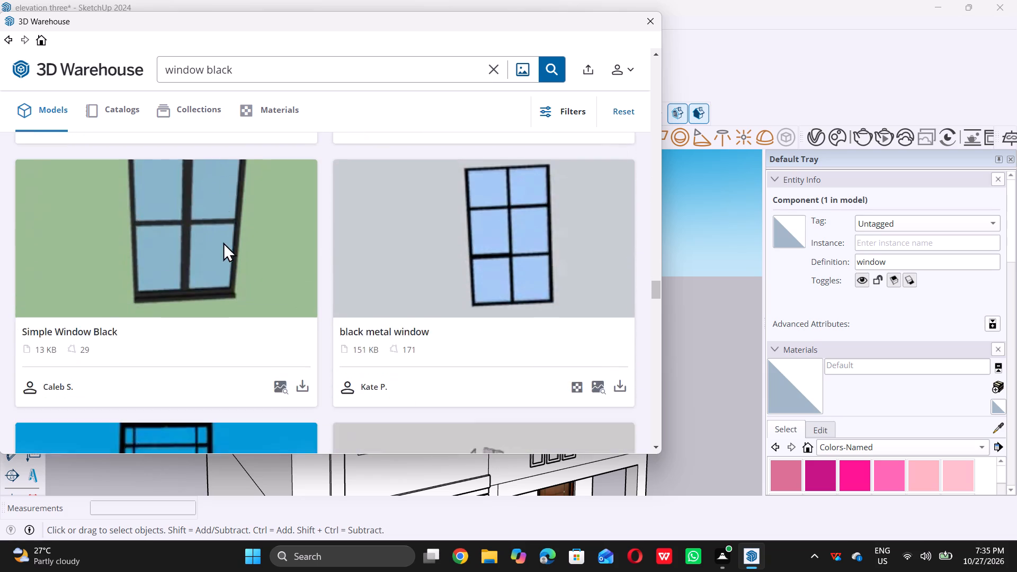
{"action": "scroll", "coordinate": [223, 242], "scroll_direction": "up", "scroll_amount": 3}
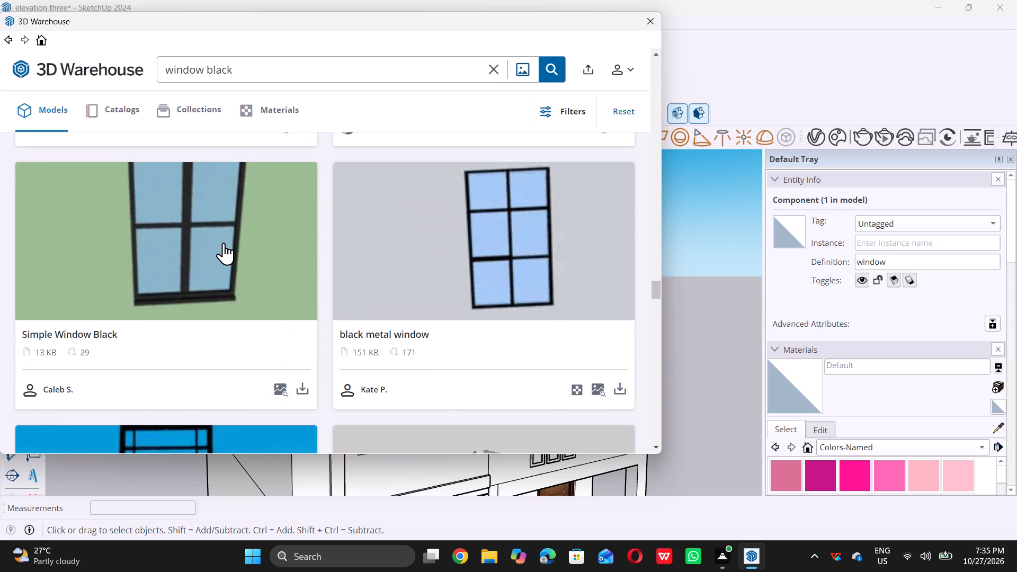
{"action": "scroll", "coordinate": [224, 243], "scroll_direction": "down", "scroll_amount": 17}
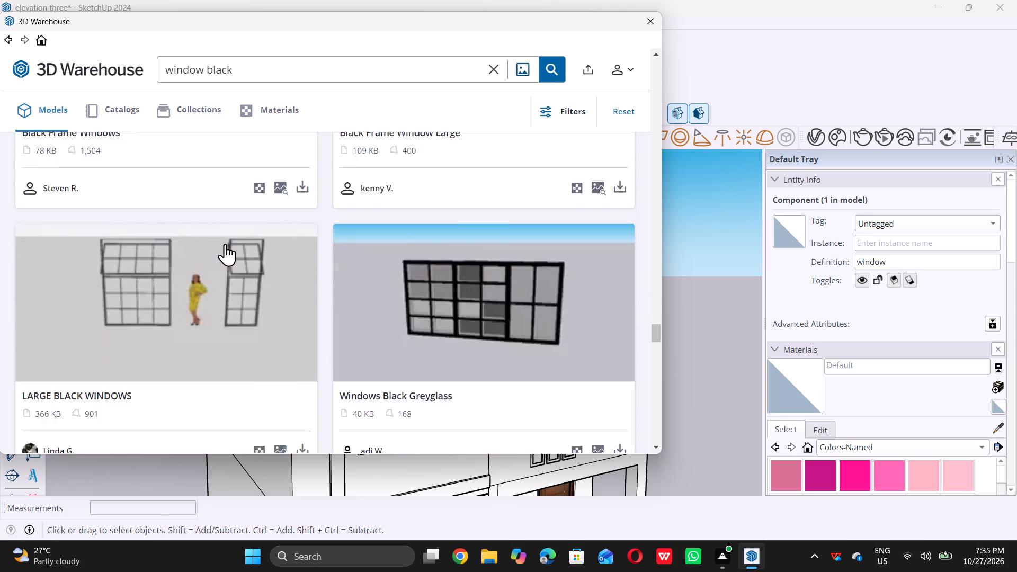
{"action": "scroll", "coordinate": [225, 244], "scroll_direction": "down", "scroll_amount": 13}
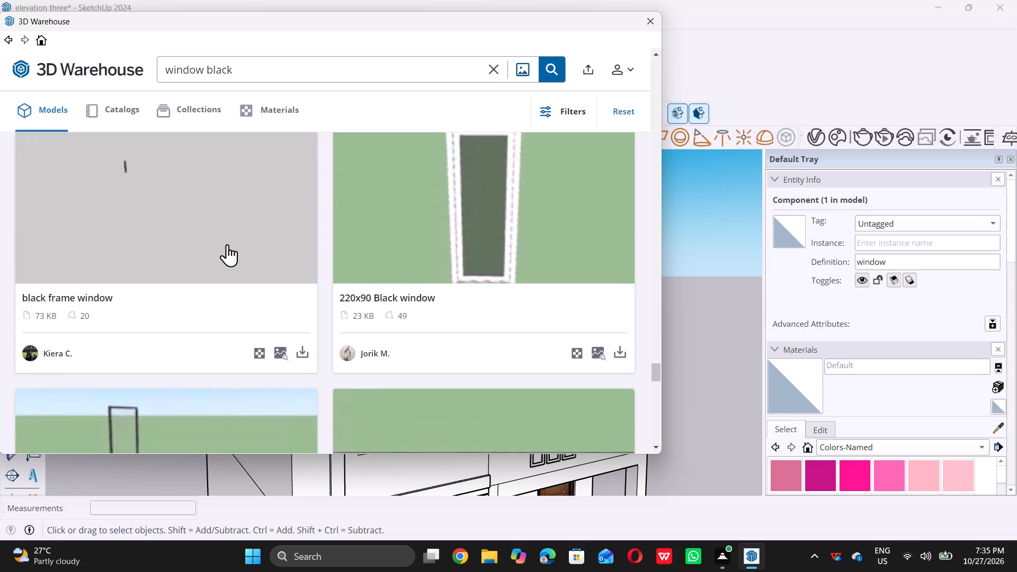
{"action": "scroll", "coordinate": [227, 244], "scroll_direction": "down", "scroll_amount": 7}
{"action": "scroll", "coordinate": [229, 245], "scroll_direction": "up", "scroll_amount": 2}
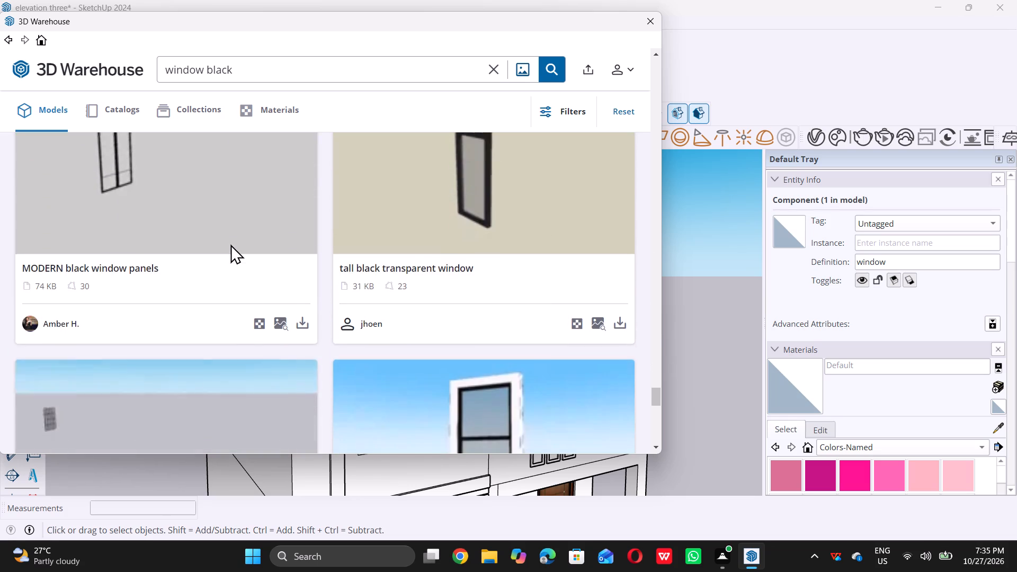
{"action": "scroll", "coordinate": [231, 243], "scroll_direction": "down", "scroll_amount": 14}
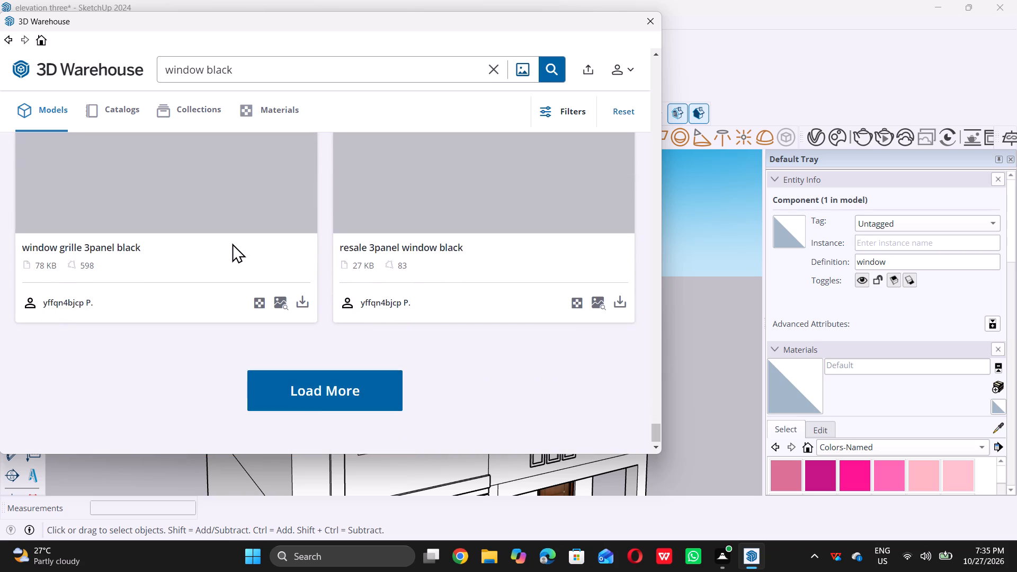
Load more "window black" results and browse them for a tall black-framed window model suited to the facade's recess.
{"action": "scroll", "coordinate": [232, 244], "scroll_direction": "down", "scroll_amount": 3}
{"action": "left_click", "coordinate": [321, 389]}
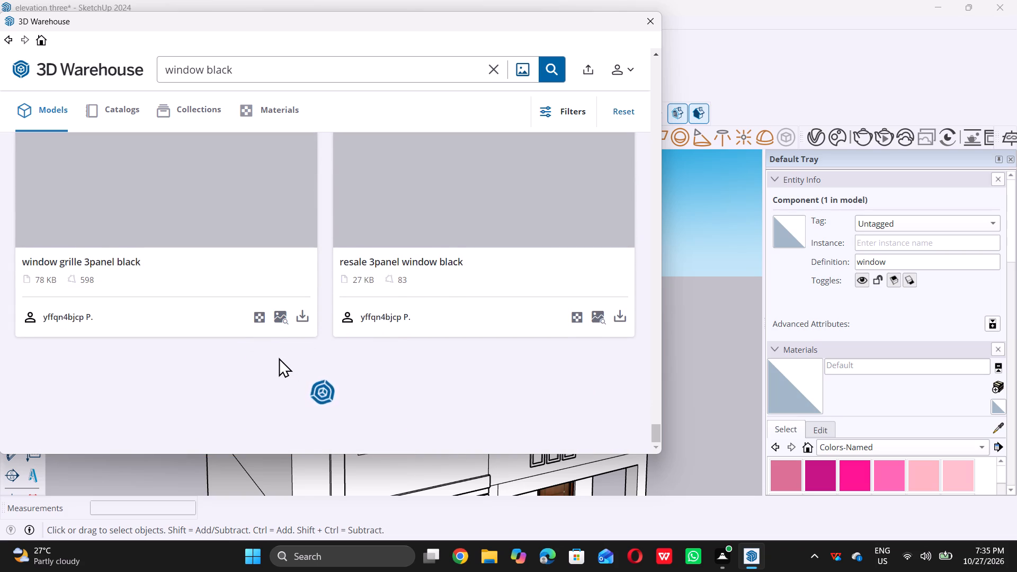
{"action": "scroll", "coordinate": [283, 354], "scroll_direction": "down", "scroll_amount": 4}
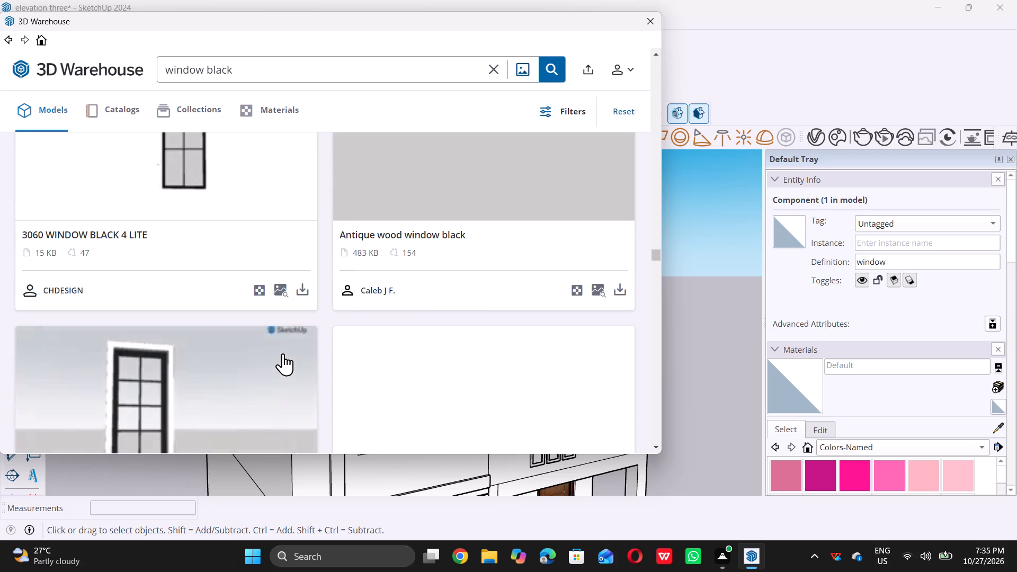
{"action": "scroll", "coordinate": [282, 352], "scroll_direction": "up", "scroll_amount": 2}
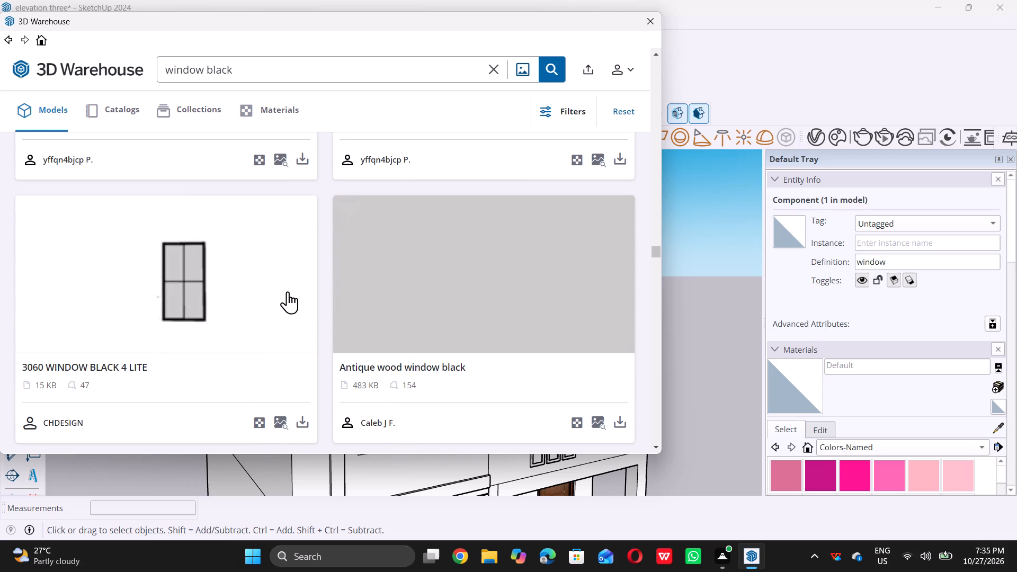
{"action": "scroll", "coordinate": [283, 295], "scroll_direction": "down", "scroll_amount": 10}
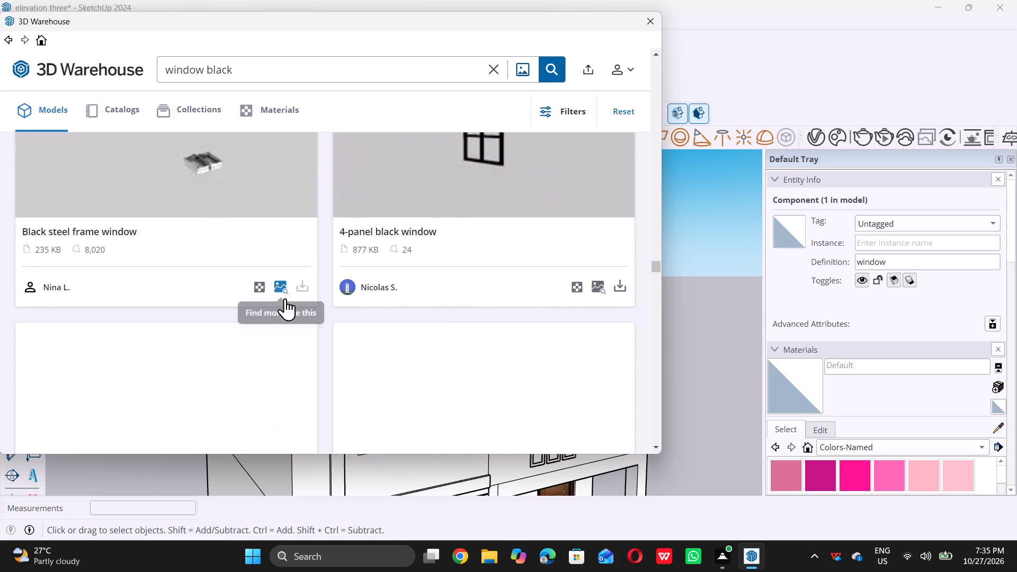
{"action": "scroll", "coordinate": [285, 298], "scroll_direction": "up", "scroll_amount": 7}
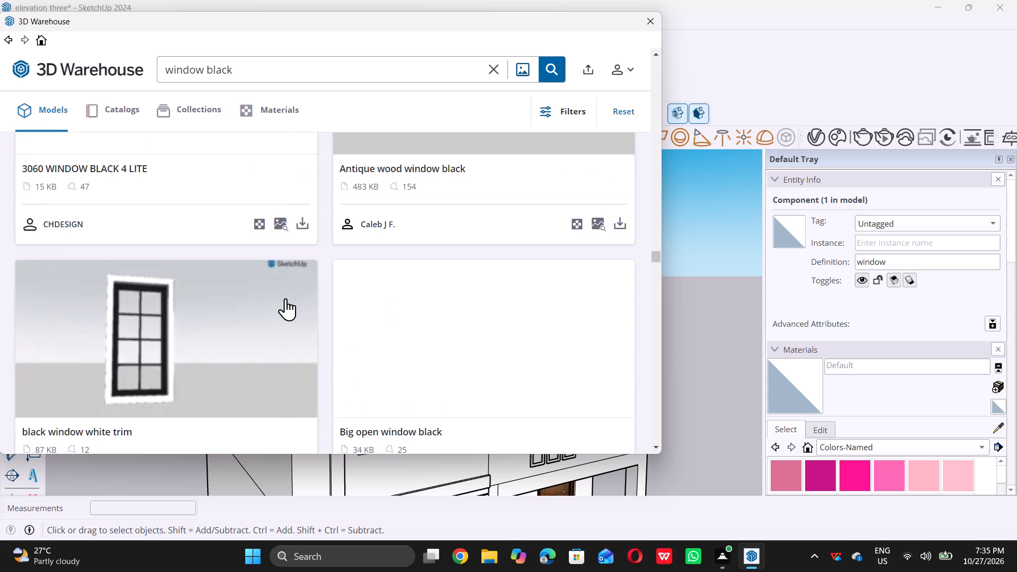
{"action": "scroll", "coordinate": [286, 298], "scroll_direction": "down", "scroll_amount": 11}
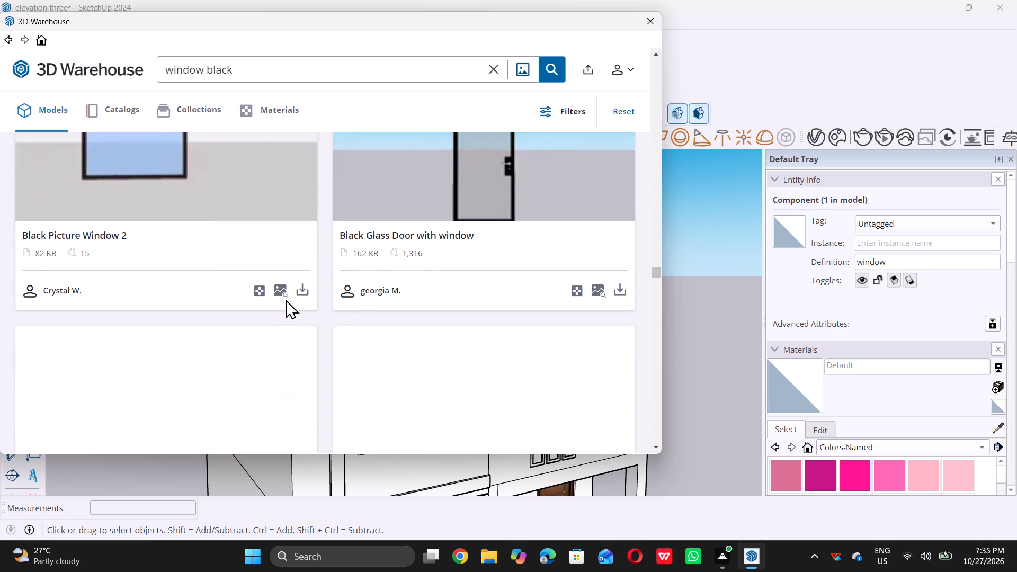
{"action": "scroll", "coordinate": [286, 299], "scroll_direction": "down", "scroll_amount": 10}
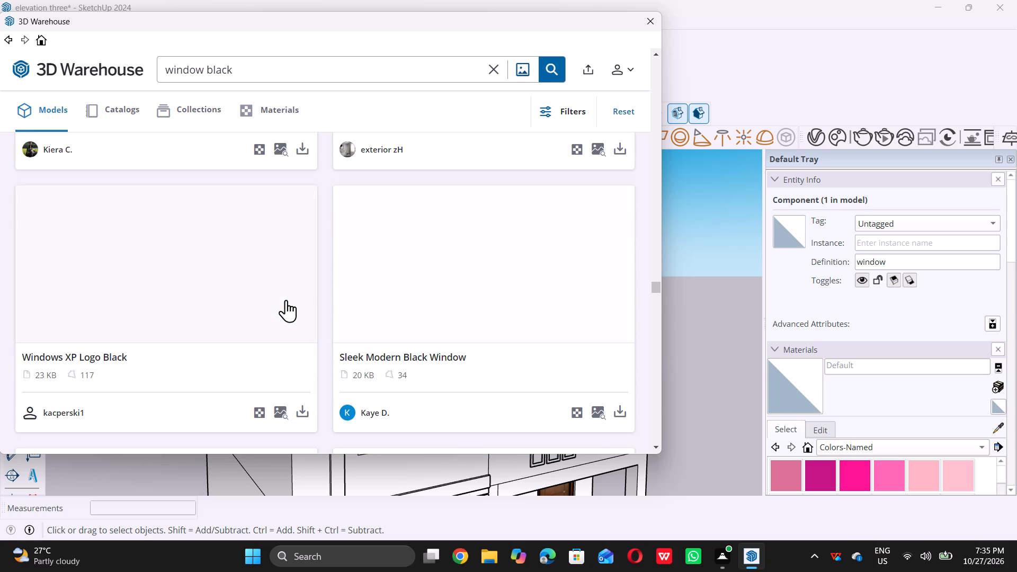
{"action": "scroll", "coordinate": [286, 301], "scroll_direction": "down", "scroll_amount": 8}
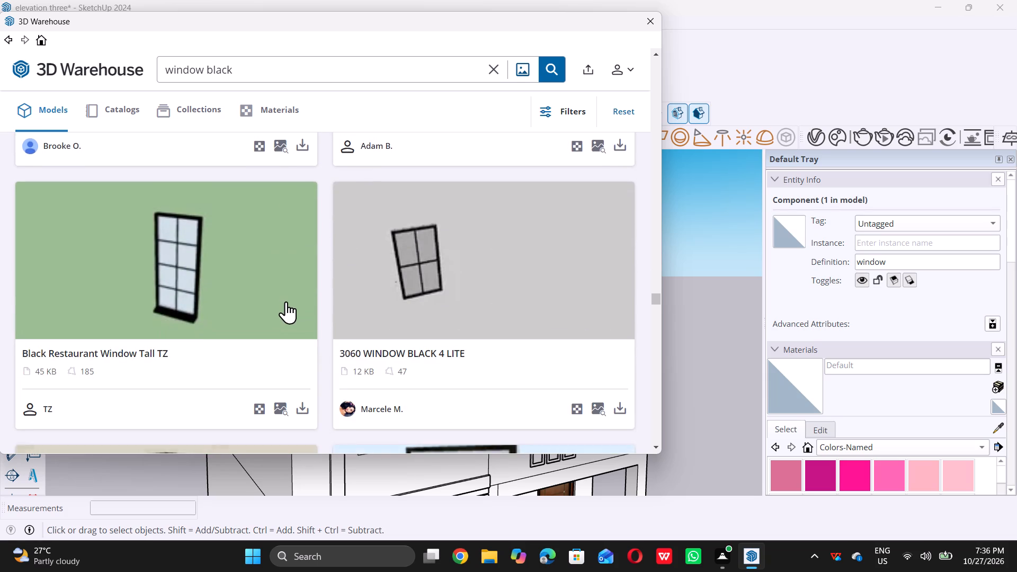
{"action": "scroll", "coordinate": [286, 301], "scroll_direction": "down", "scroll_amount": 12}
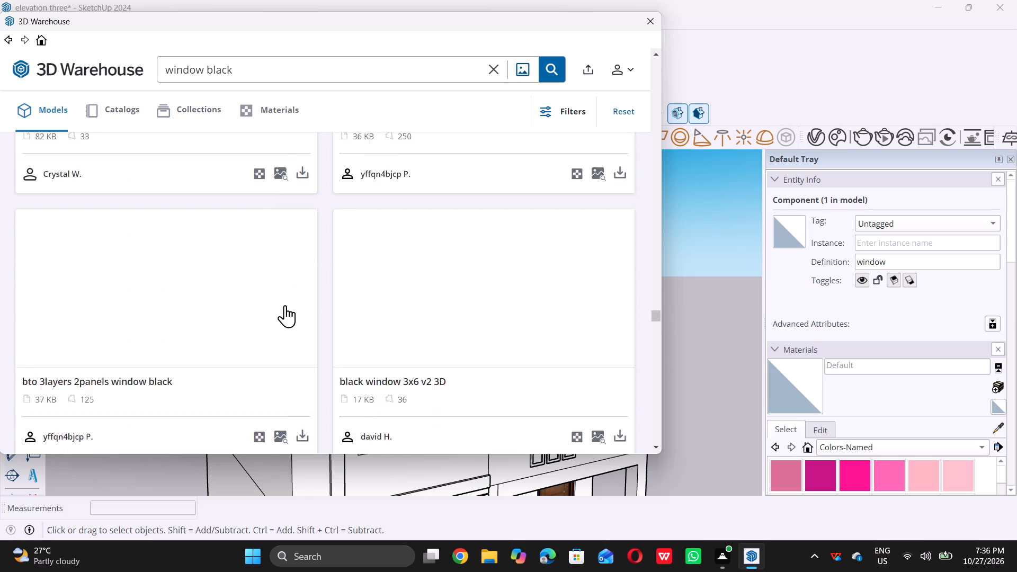
{"action": "scroll", "coordinate": [285, 305], "scroll_direction": "down", "scroll_amount": 9}
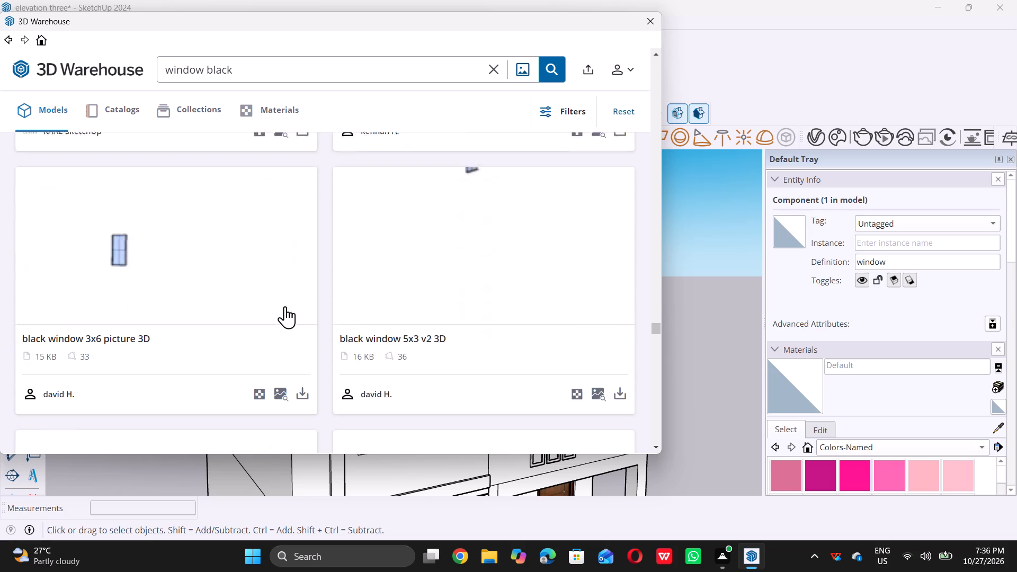
{"action": "scroll", "coordinate": [285, 306], "scroll_direction": "down", "scroll_amount": 5}
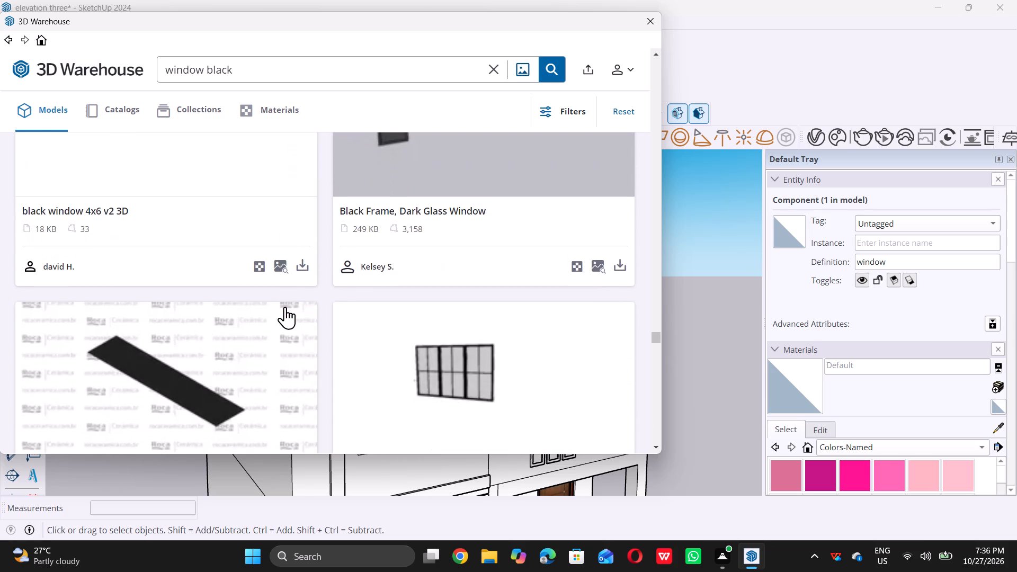
{"action": "scroll", "coordinate": [285, 307], "scroll_direction": "down", "scroll_amount": 9}
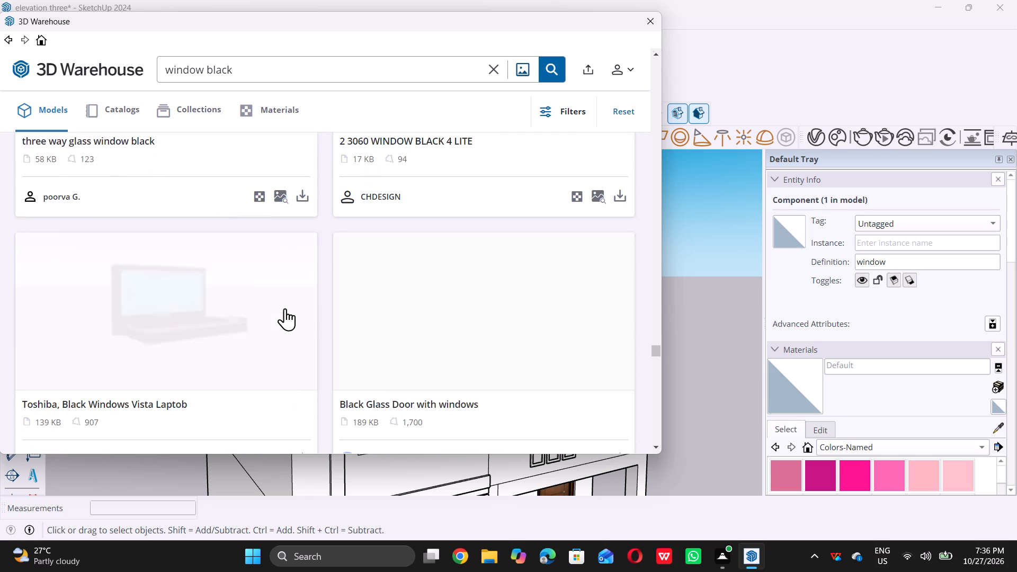
{"action": "scroll", "coordinate": [285, 308], "scroll_direction": "down", "scroll_amount": 9}
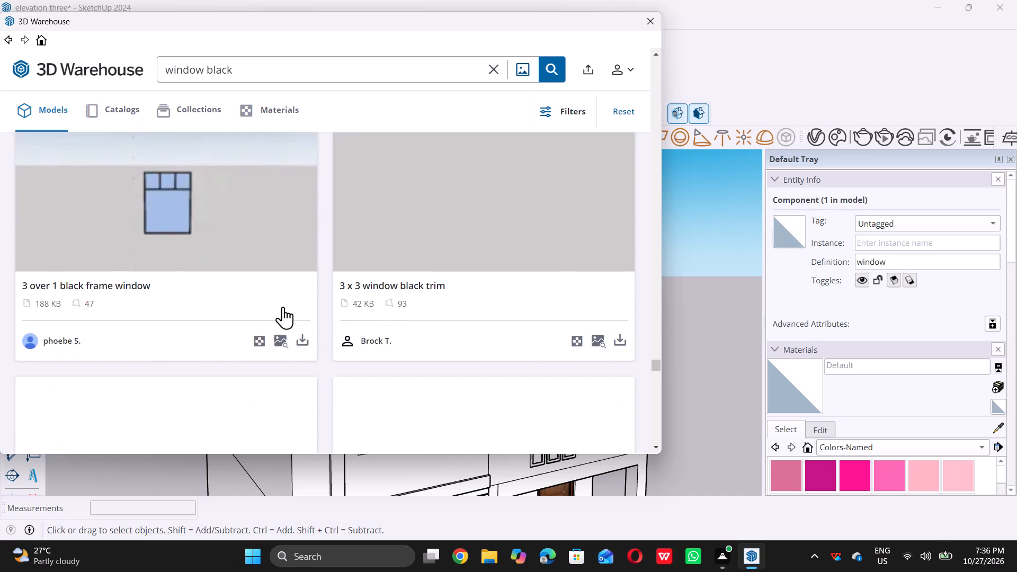
{"action": "scroll", "coordinate": [283, 307], "scroll_direction": "down", "scroll_amount": 12}
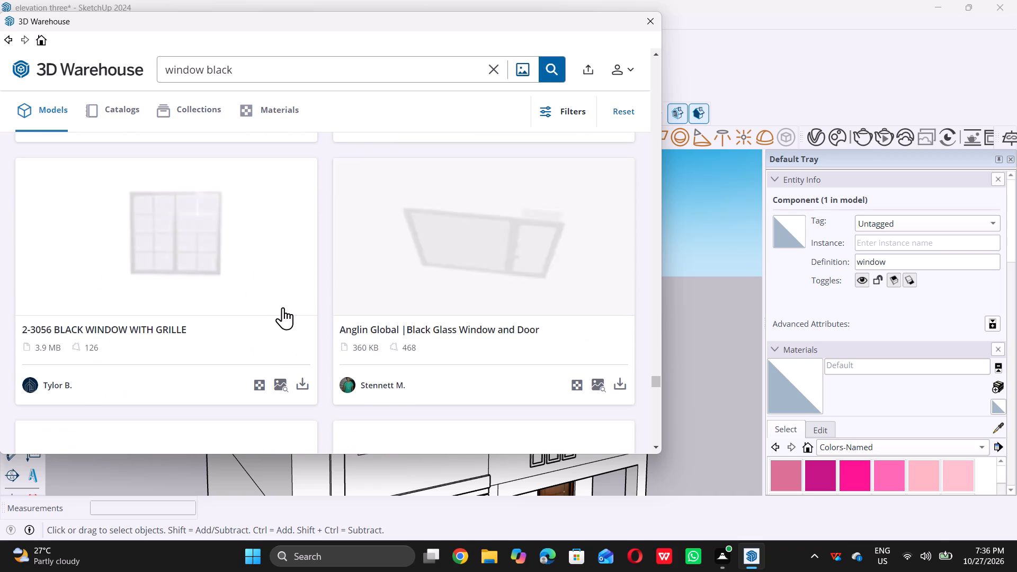
{"action": "scroll", "coordinate": [283, 307], "scroll_direction": "down", "scroll_amount": 5}
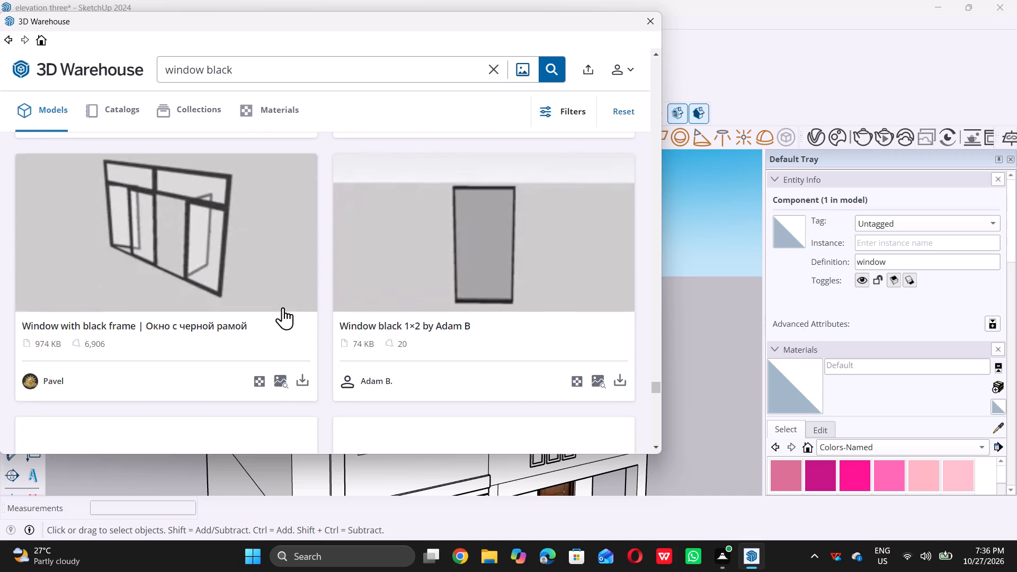
{"action": "scroll", "coordinate": [283, 307], "scroll_direction": "down", "scroll_amount": 10}
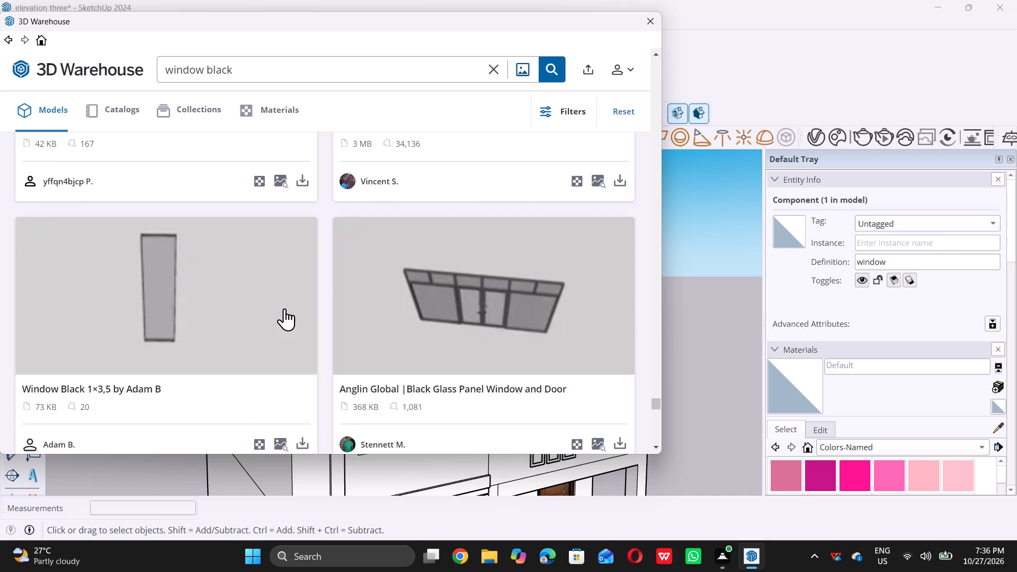
{"action": "scroll", "coordinate": [284, 308], "scroll_direction": "down", "scroll_amount": 14}
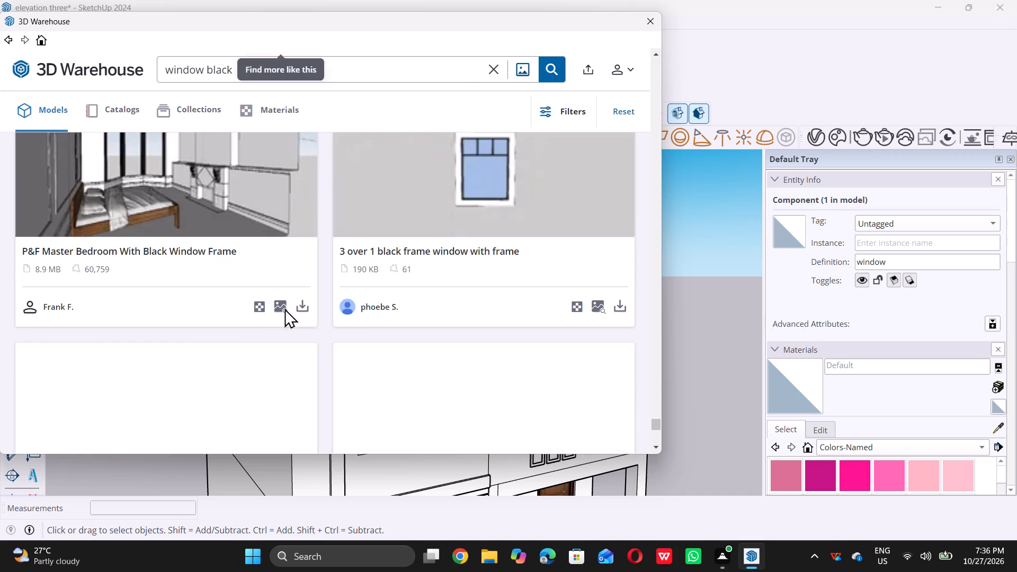
{"action": "scroll", "coordinate": [284, 308], "scroll_direction": "down", "scroll_amount": 10}
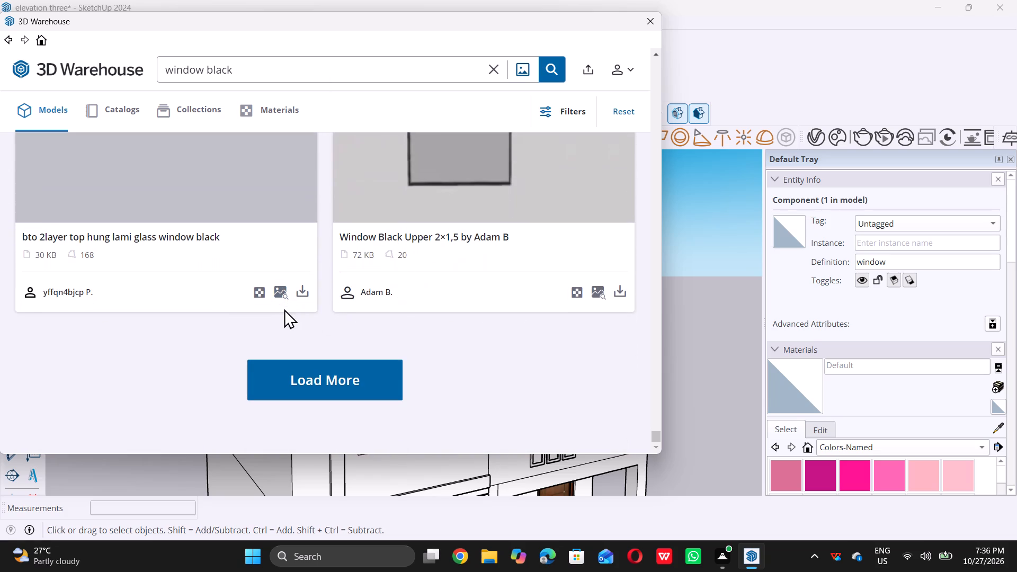
Narrow the 3D Warehouse search to "window black single" and look through the results for a suitable window.
{"action": "triple_click", "coordinate": [278, 75]}
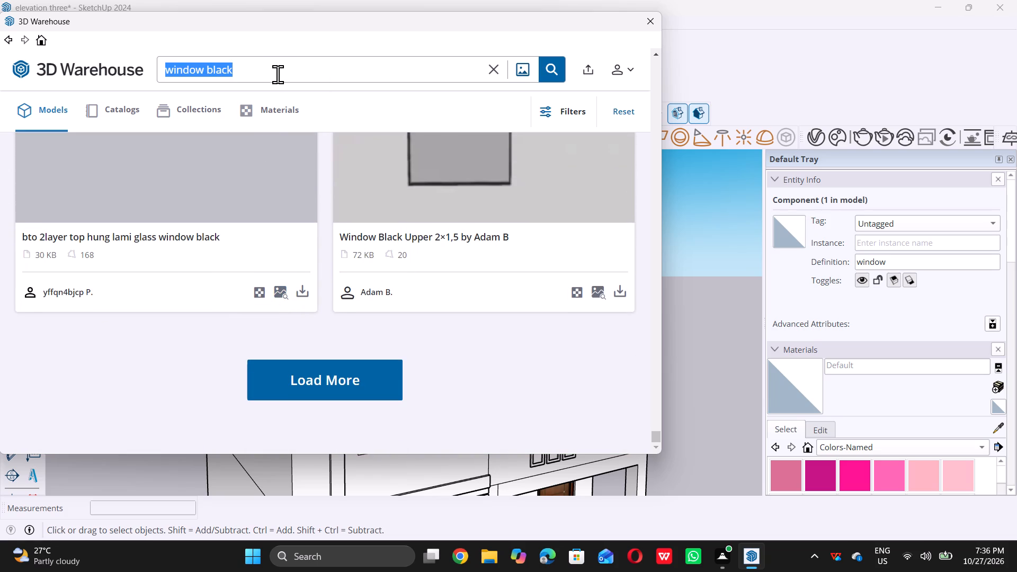
{"action": "left_click", "coordinate": [252, 64]}
{"action": "key", "text": "space"}
{"action": "type", "text": "si"}
{"action": "key", "text": "n"}
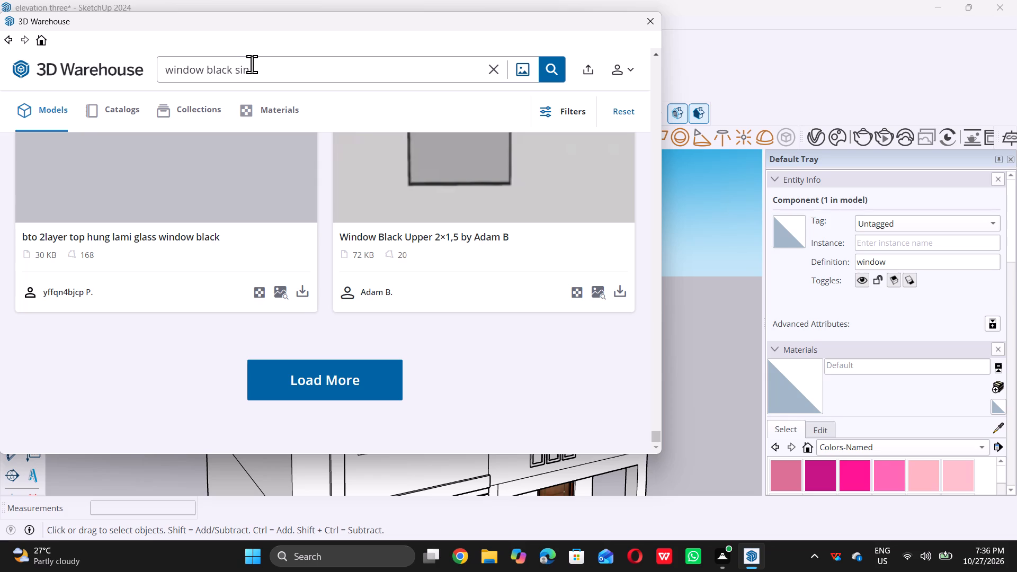
{"action": "type", "text": "glr"}
{"action": "key", "text": "BackSpace"}
{"action": "key", "text": "e"}
{"action": "key", "text": "Return"}
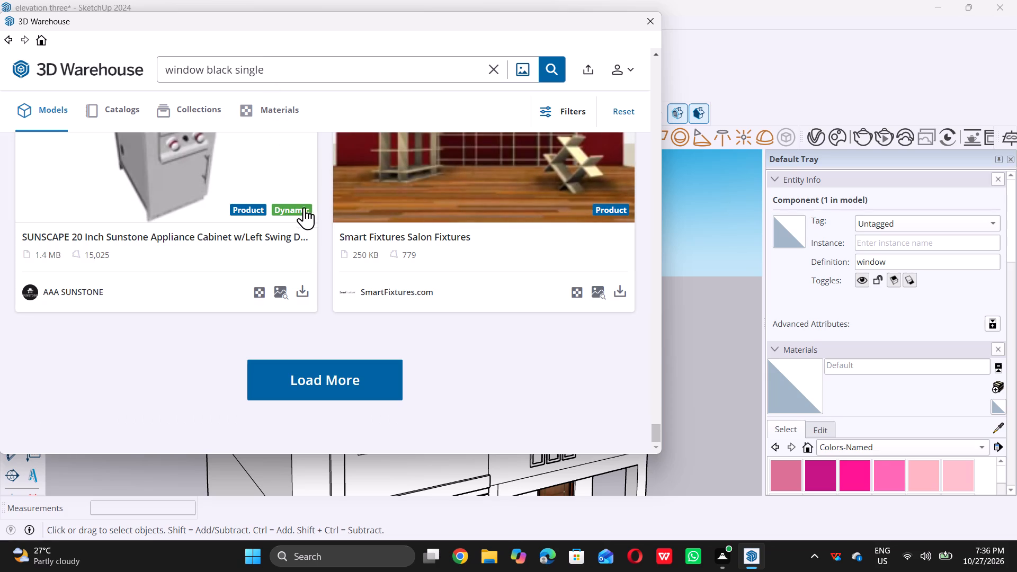
{"action": "scroll", "coordinate": [309, 222], "scroll_direction": "down", "scroll_amount": 5}
{"action": "scroll", "coordinate": [313, 238], "scroll_direction": "up", "scroll_amount": 15}
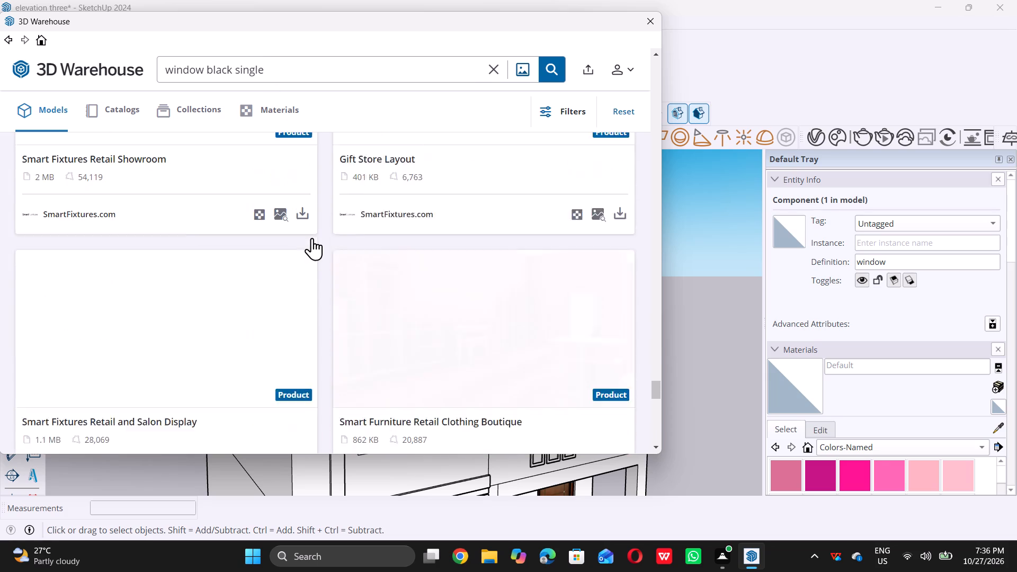
{"action": "scroll", "coordinate": [312, 237], "scroll_direction": "up", "scroll_amount": 11}
{"action": "scroll", "coordinate": [313, 238], "scroll_direction": "up", "scroll_amount": 10}
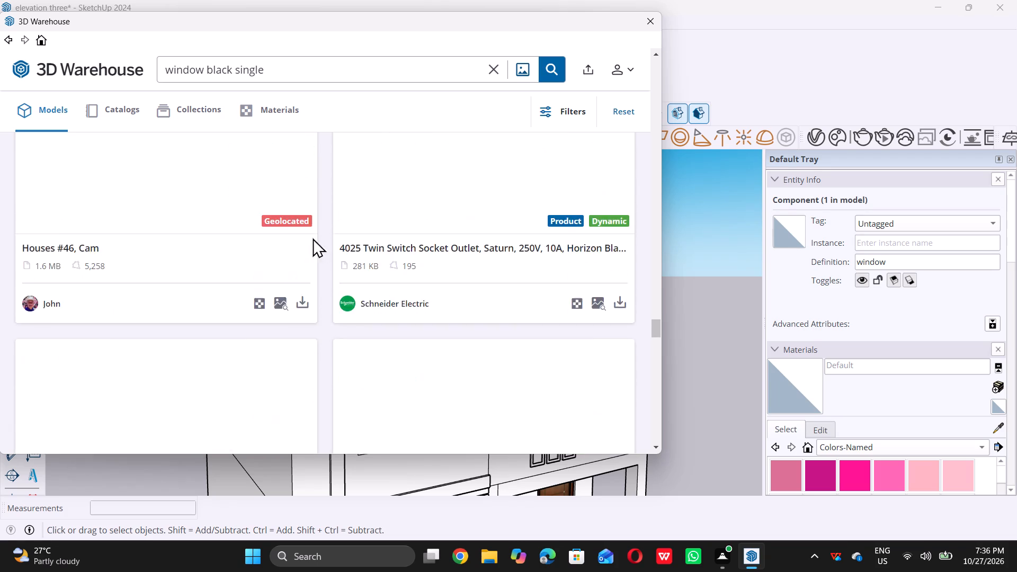
{"action": "scroll", "coordinate": [313, 238], "scroll_direction": "up", "scroll_amount": 9}
Return the 3D Warehouse search to "window black".
{"action": "left_click", "coordinate": [277, 72]}
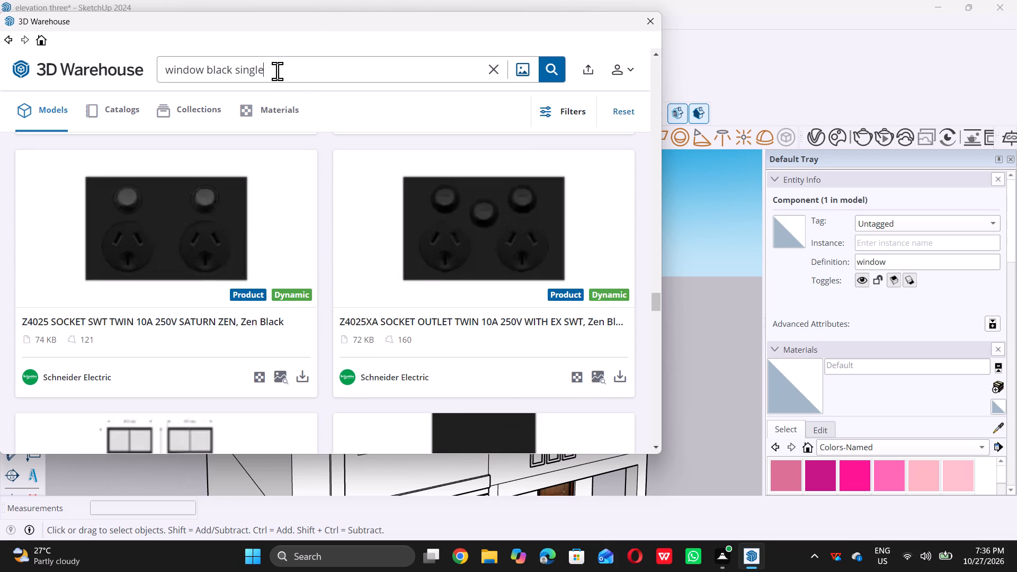
{"action": "key", "text": "BackSpace"}
{"action": "key", "text": "BackSpace"}
{"action": "key", "text": "BackSpace"}
{"action": "key", "text": "BackSpace"}
{"action": "key", "text": "BackSpace"}
{"action": "key", "text": "BackSpace"}
{"action": "key", "text": "Return"}
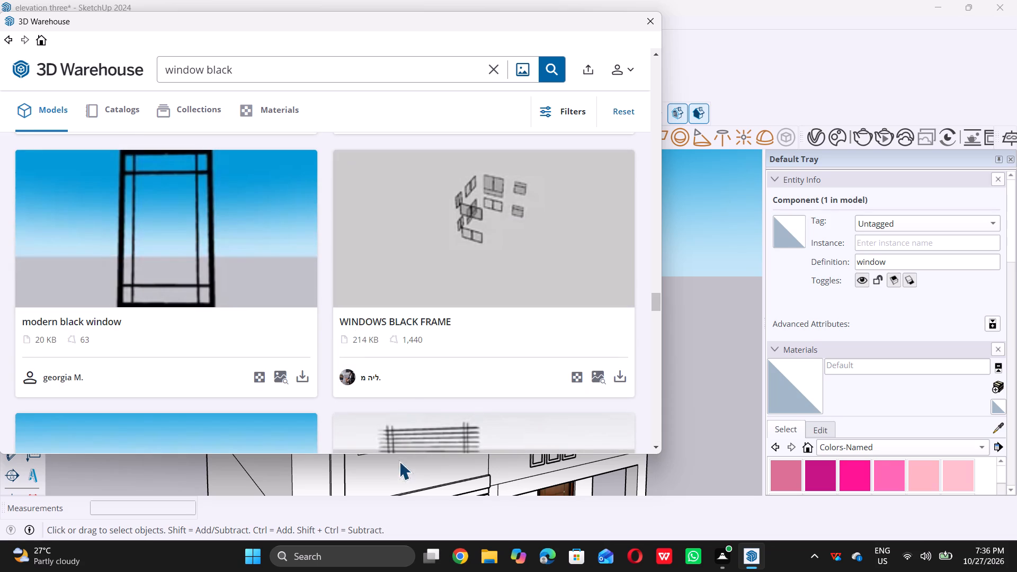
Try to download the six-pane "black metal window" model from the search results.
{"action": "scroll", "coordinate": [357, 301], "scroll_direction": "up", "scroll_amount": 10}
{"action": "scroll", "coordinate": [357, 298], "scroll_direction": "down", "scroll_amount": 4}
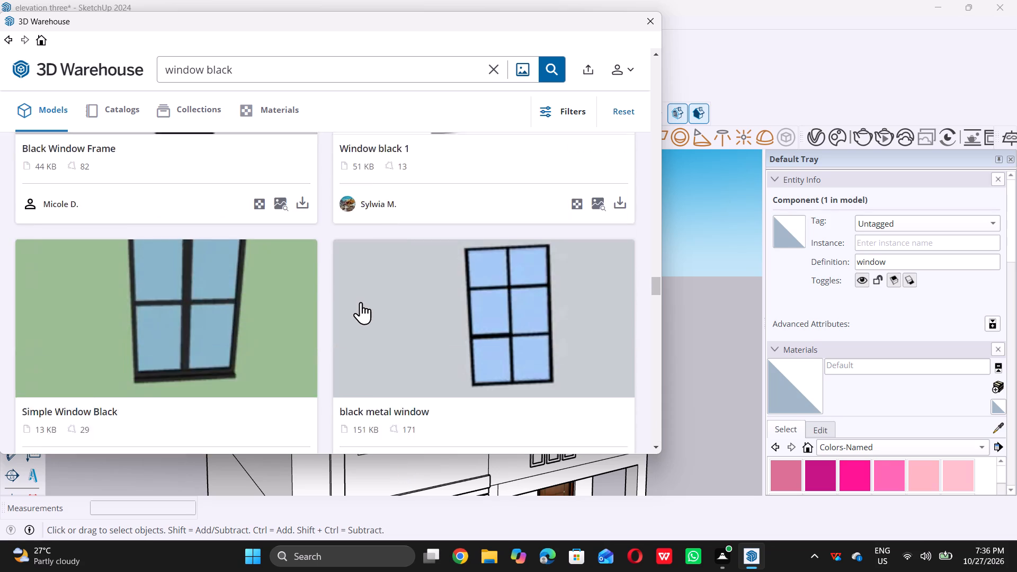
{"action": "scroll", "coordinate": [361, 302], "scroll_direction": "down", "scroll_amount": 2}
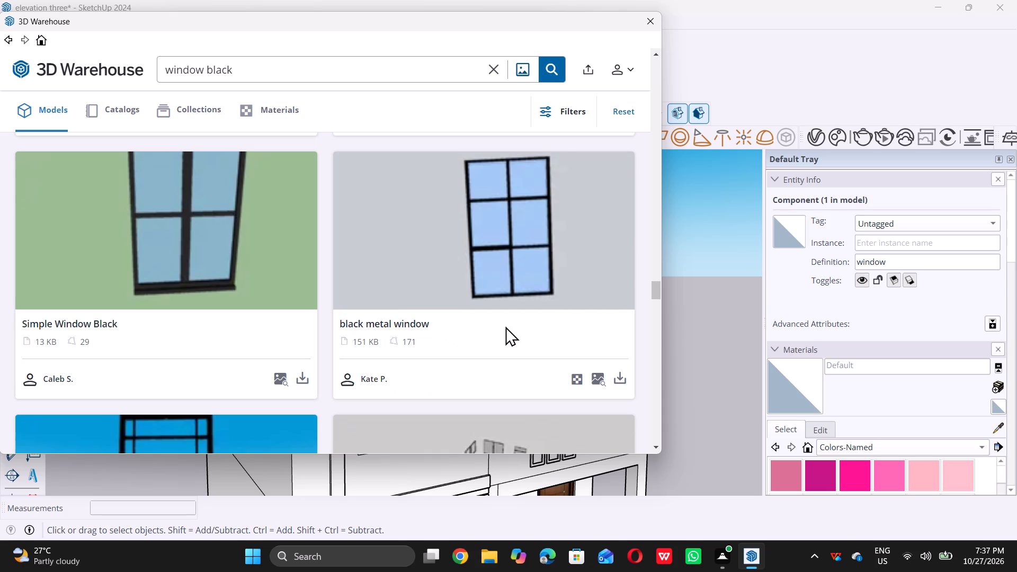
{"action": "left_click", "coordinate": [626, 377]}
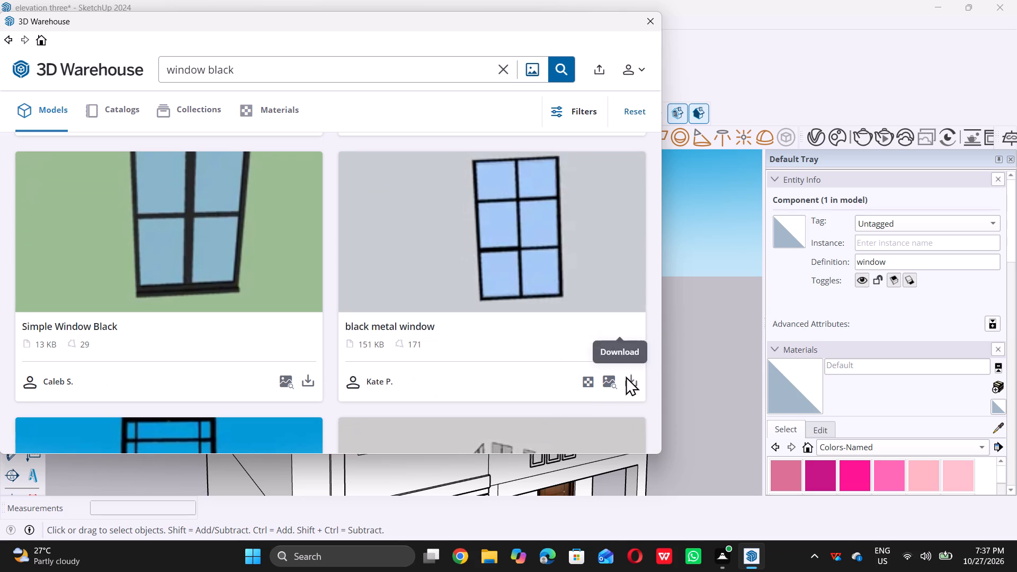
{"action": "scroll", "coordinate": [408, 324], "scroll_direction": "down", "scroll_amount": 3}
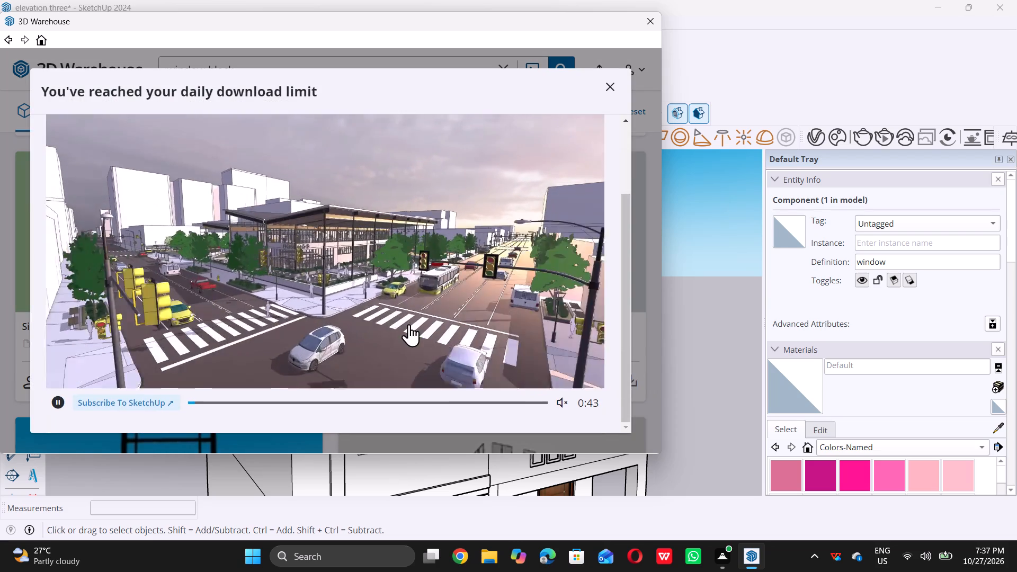
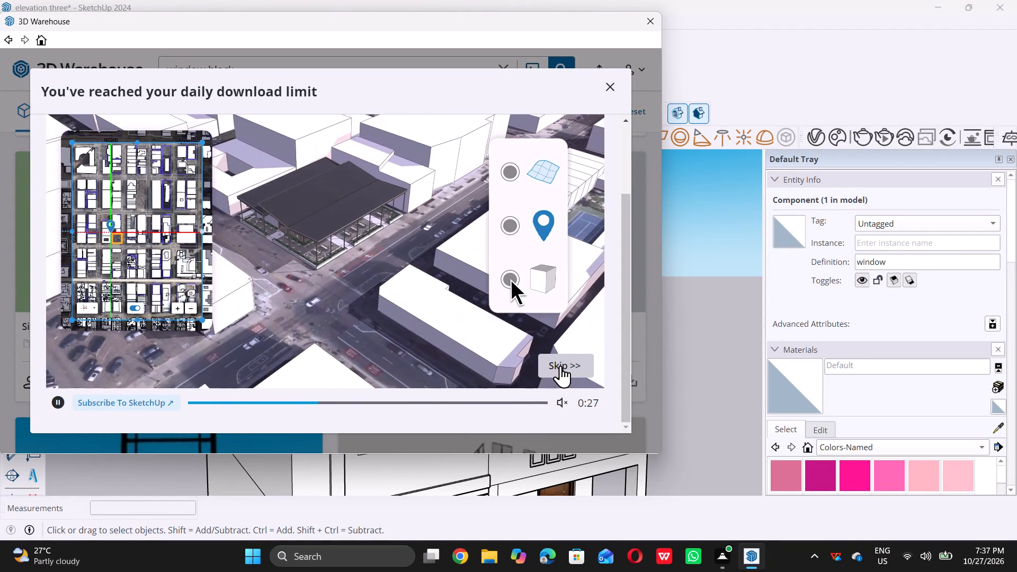
Dismiss the download-limit notice, save the six-pane "black metal window" model to Pictures as black+metal+window+model, and close 3D Warehouse.
{"action": "left_click", "coordinate": [562, 369]}
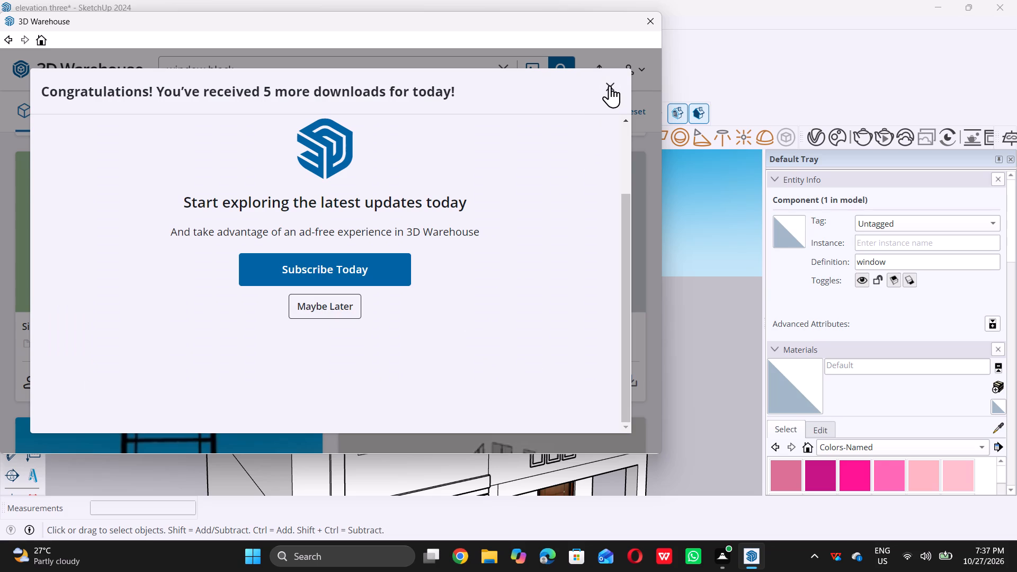
{"action": "left_click", "coordinate": [611, 84]}
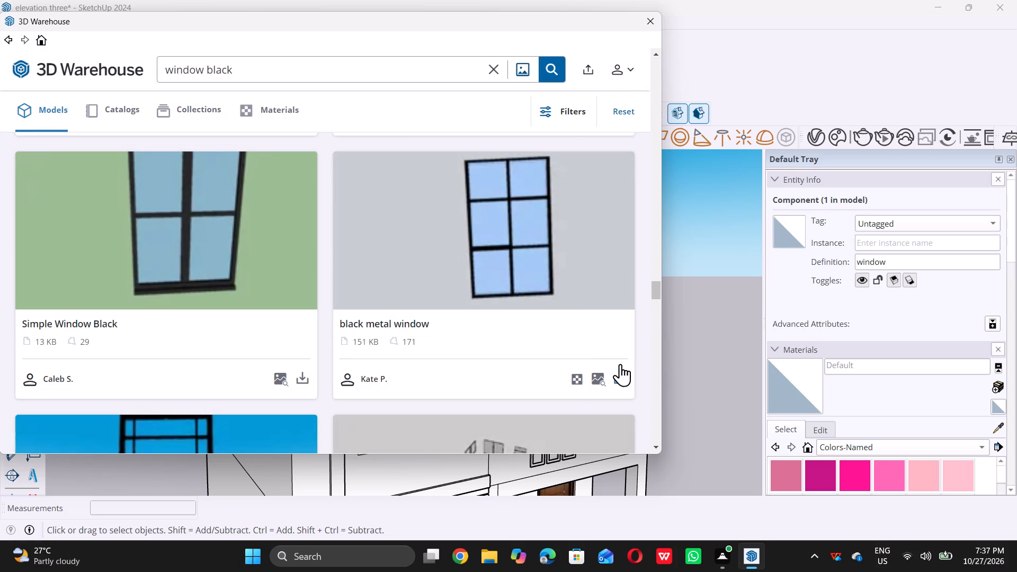
{"action": "left_click", "coordinate": [619, 374]}
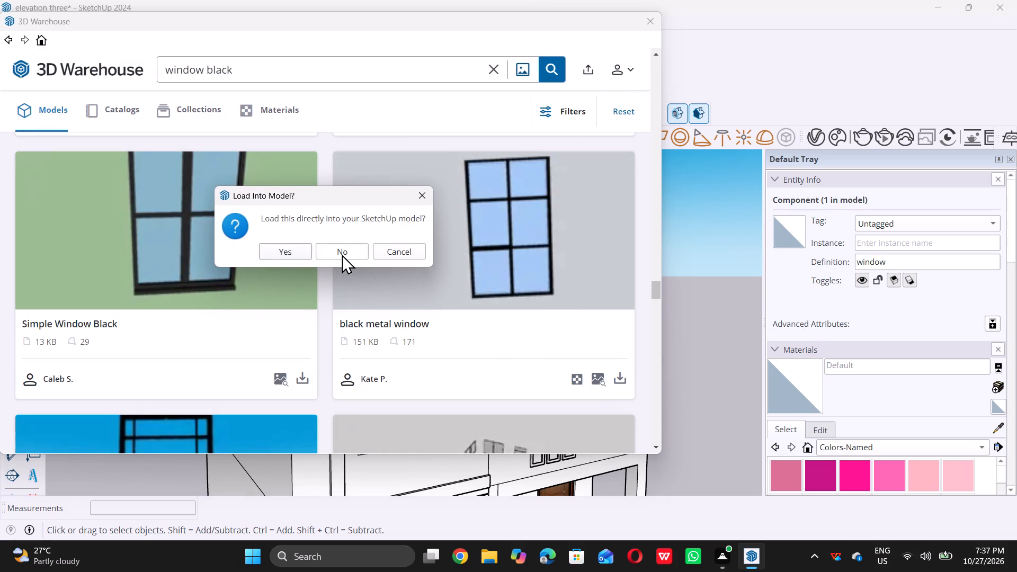
{"action": "left_click", "coordinate": [342, 254]}
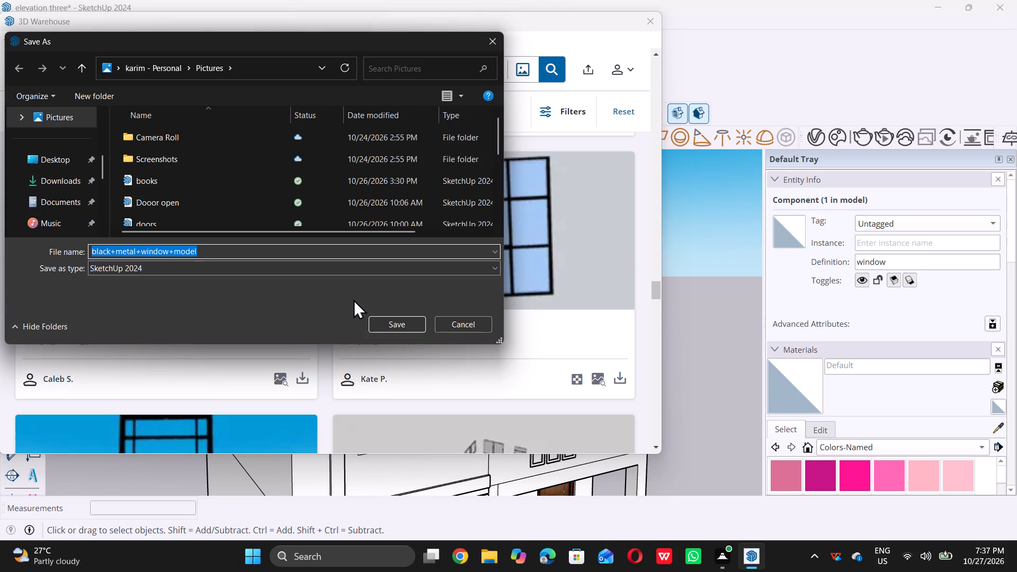
{"action": "left_click", "coordinate": [399, 326]}
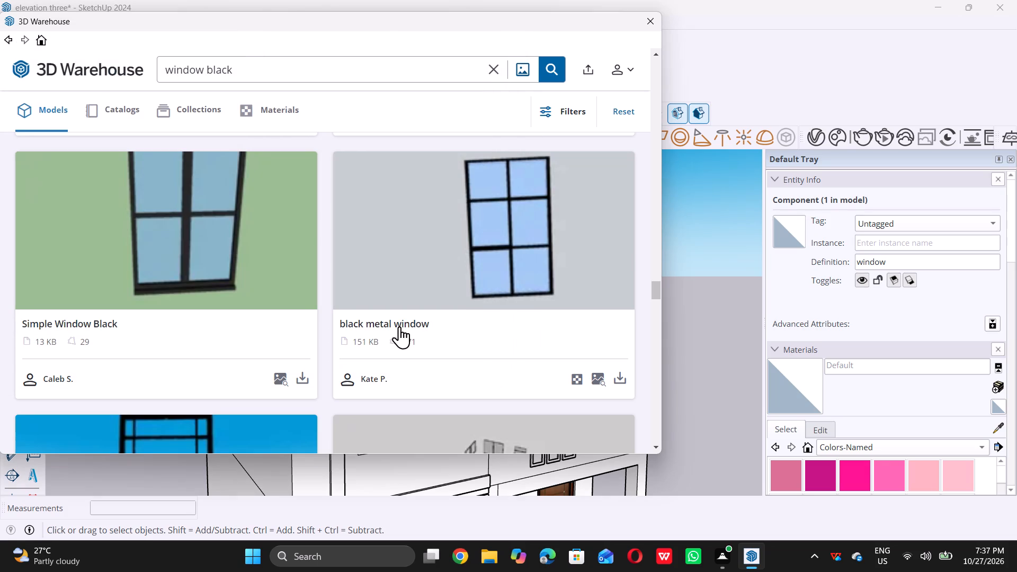
{"action": "scroll", "coordinate": [401, 325], "scroll_direction": "down", "scroll_amount": 2}
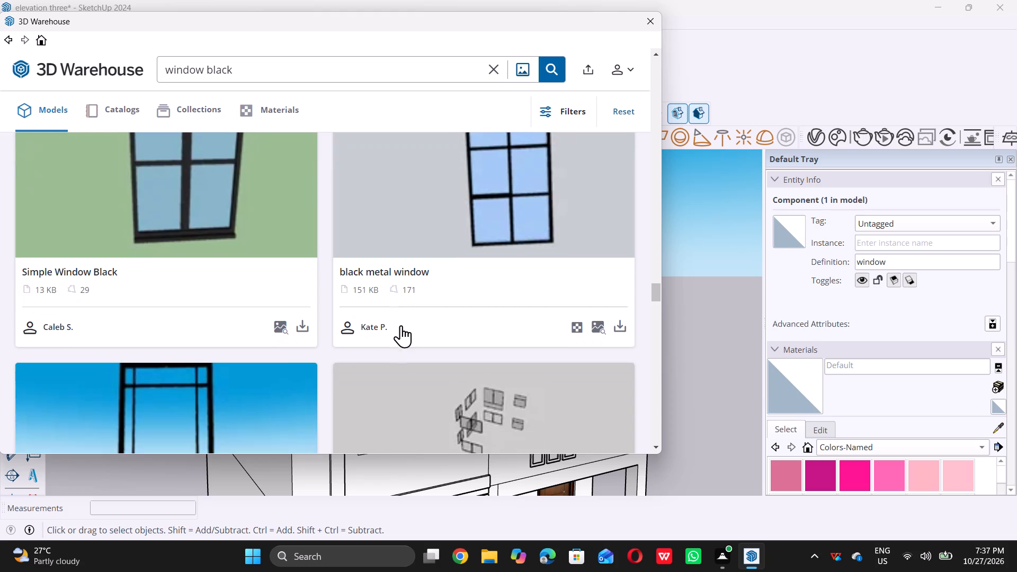
{"action": "scroll", "coordinate": [401, 325], "scroll_direction": "down", "scroll_amount": 3}
{"action": "scroll", "coordinate": [401, 325], "scroll_direction": "up", "scroll_amount": 5}
{"action": "double_click", "coordinate": [650, 19]}
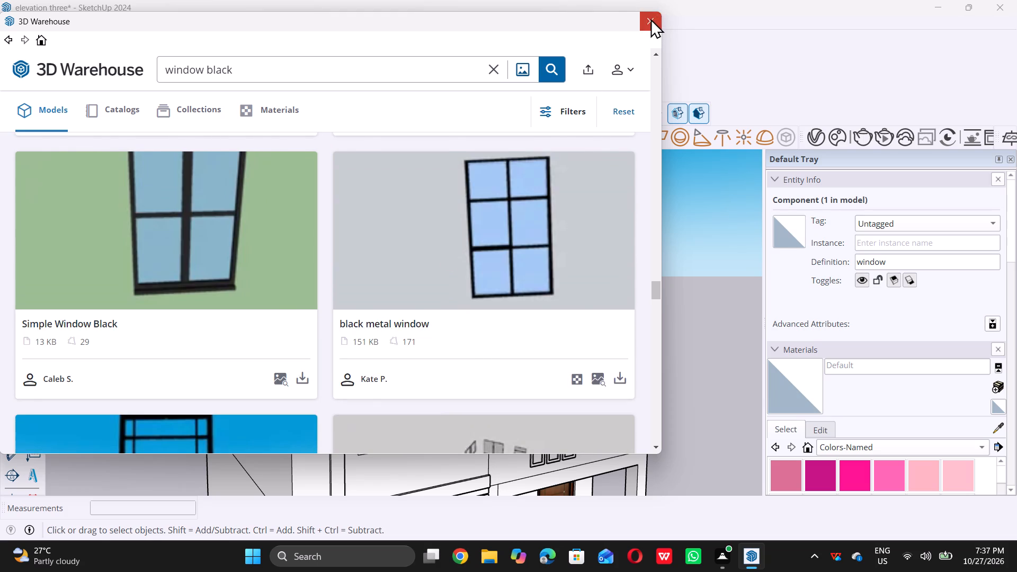
Open the four-pane window in the facade's tall recess and paint its third pane from the top dark grey from Colors-Named.
{"action": "scroll", "coordinate": [378, 312], "scroll_direction": "down", "scroll_amount": 5}
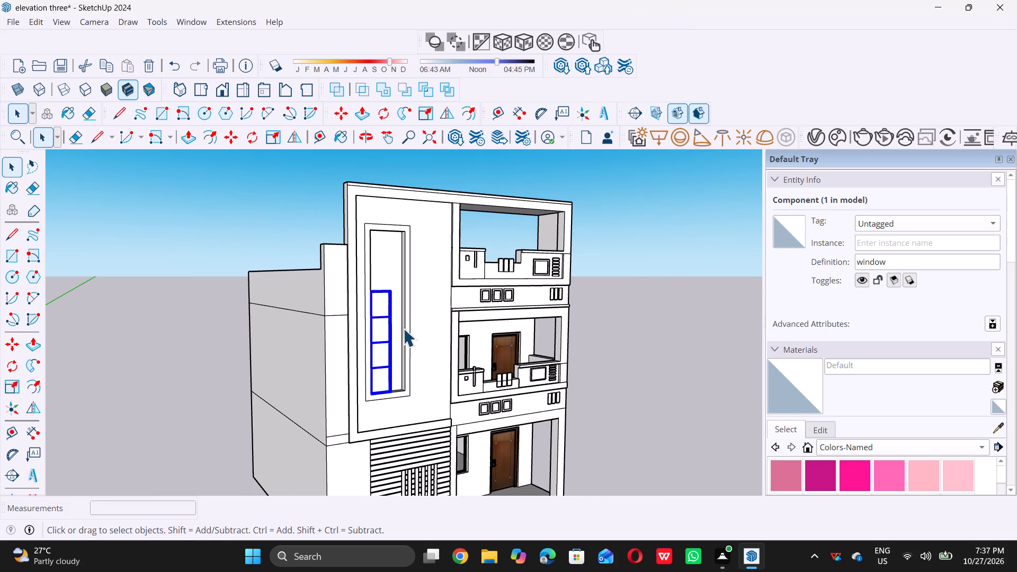
{"action": "middle_click_drag", "start_coordinate": [390, 336], "coordinate": [311, 329]}
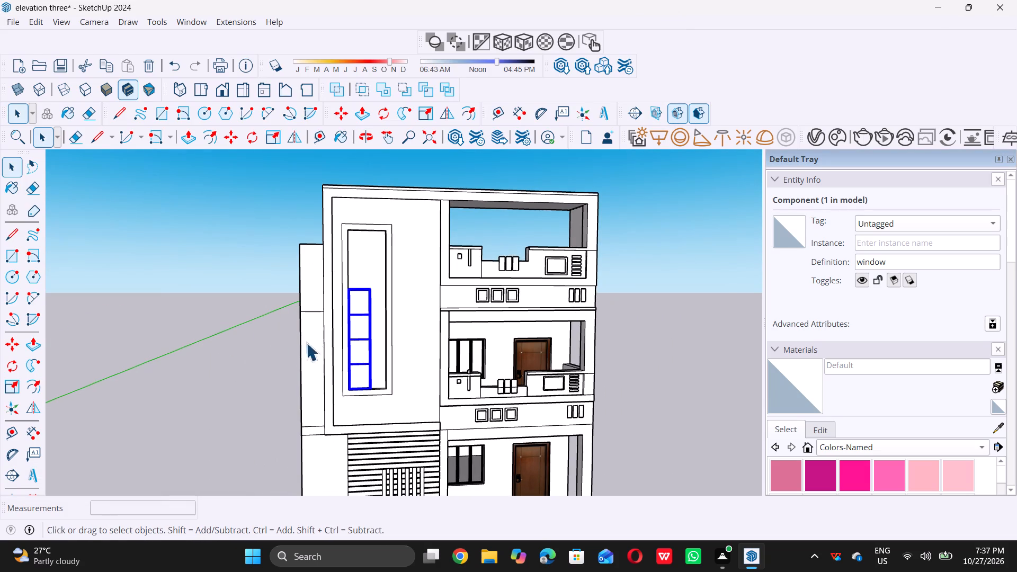
{"action": "scroll", "coordinate": [382, 337], "scroll_direction": "up", "scroll_amount": 5}
{"action": "scroll", "coordinate": [344, 314], "scroll_direction": "up", "scroll_amount": 4}
{"action": "triple_click", "coordinate": [78, 381]}
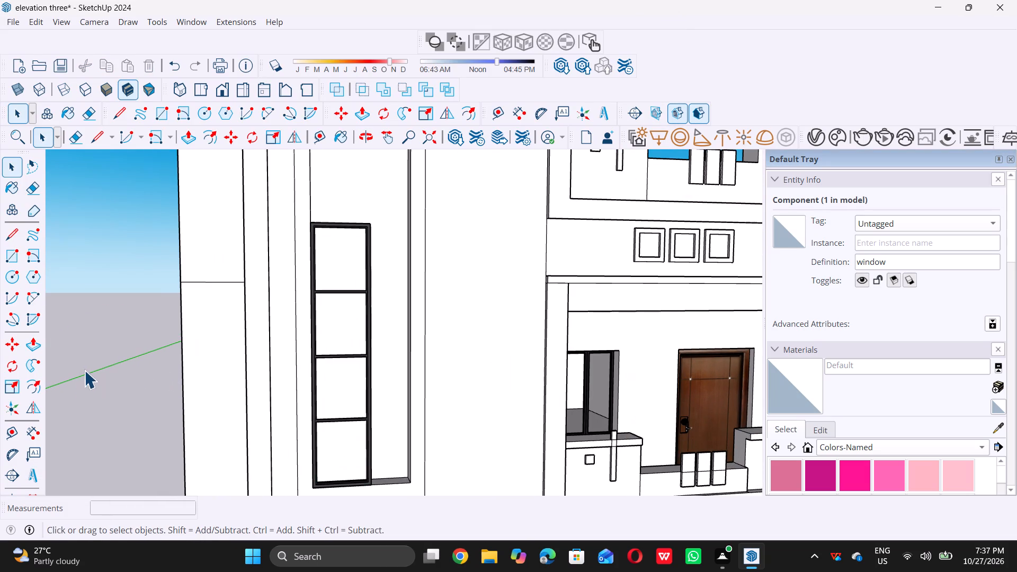
{"action": "scroll", "coordinate": [325, 267], "scroll_direction": "up", "scroll_amount": 4}
{"action": "left_click", "coordinate": [328, 265]}
{"action": "triple_click", "coordinate": [328, 265]}
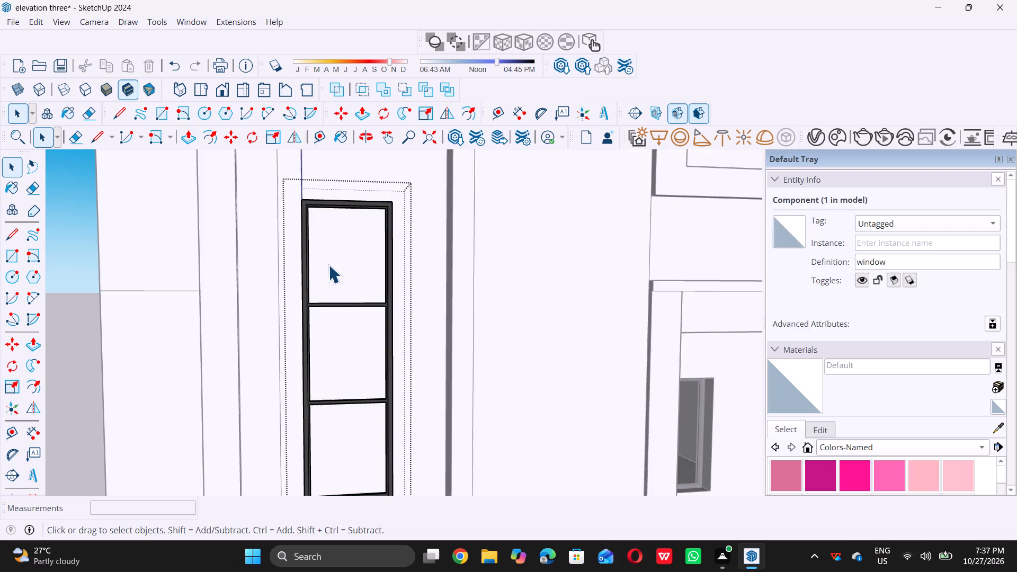
{"action": "left_click", "coordinate": [328, 265]}
{"action": "left_click_drag", "start_coordinate": [329, 264], "coordinate": [335, 257]}
{"action": "left_click", "coordinate": [335, 257]}
{"action": "scroll", "coordinate": [335, 259], "scroll_direction": "down", "scroll_amount": 13}
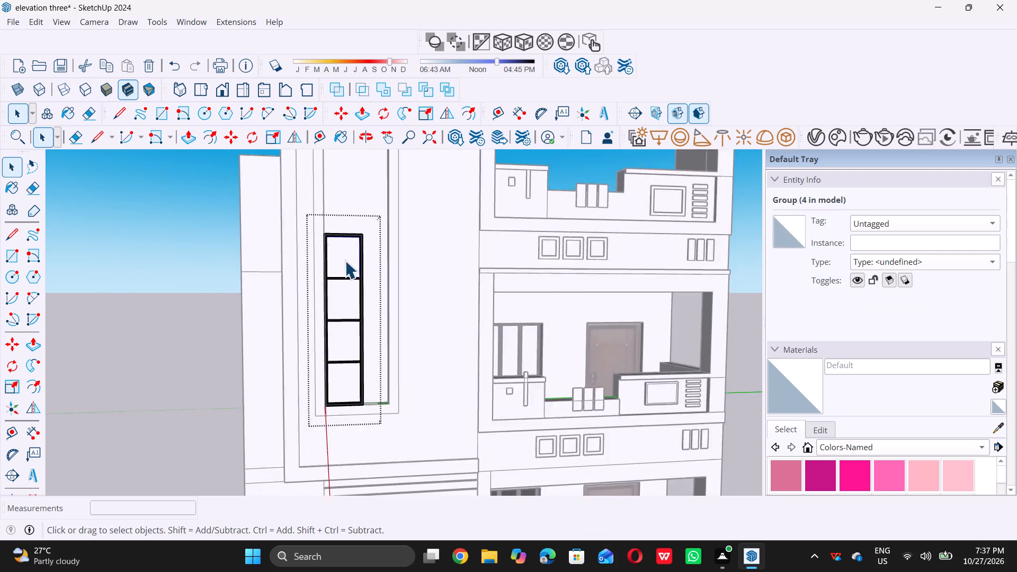
{"action": "scroll", "coordinate": [345, 261], "scroll_direction": "down", "scroll_amount": 5}
{"action": "triple_click", "coordinate": [201, 363]}
{"action": "scroll", "coordinate": [330, 314], "scroll_direction": "up", "scroll_amount": 9}
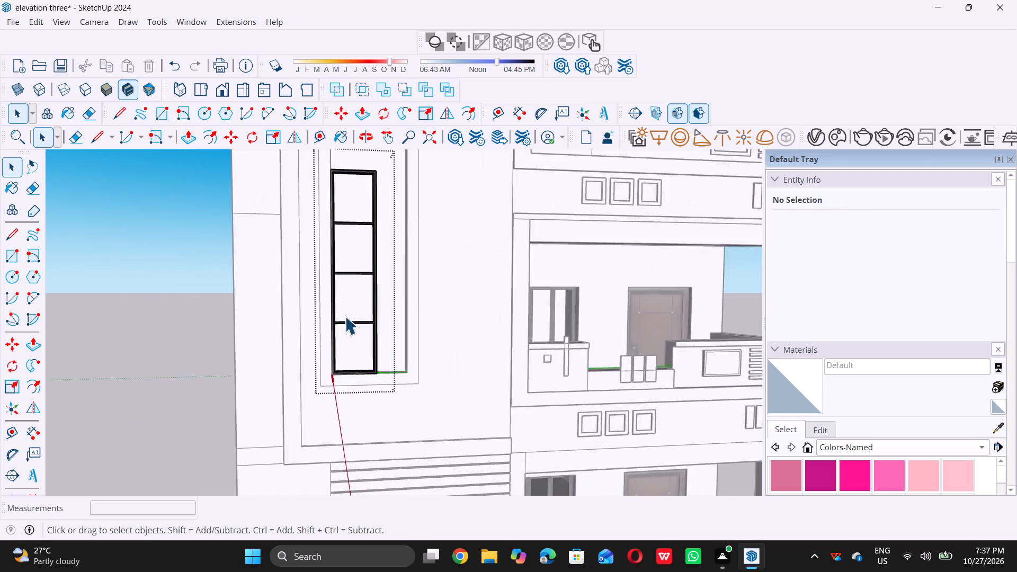
{"action": "left_click", "coordinate": [360, 302]}
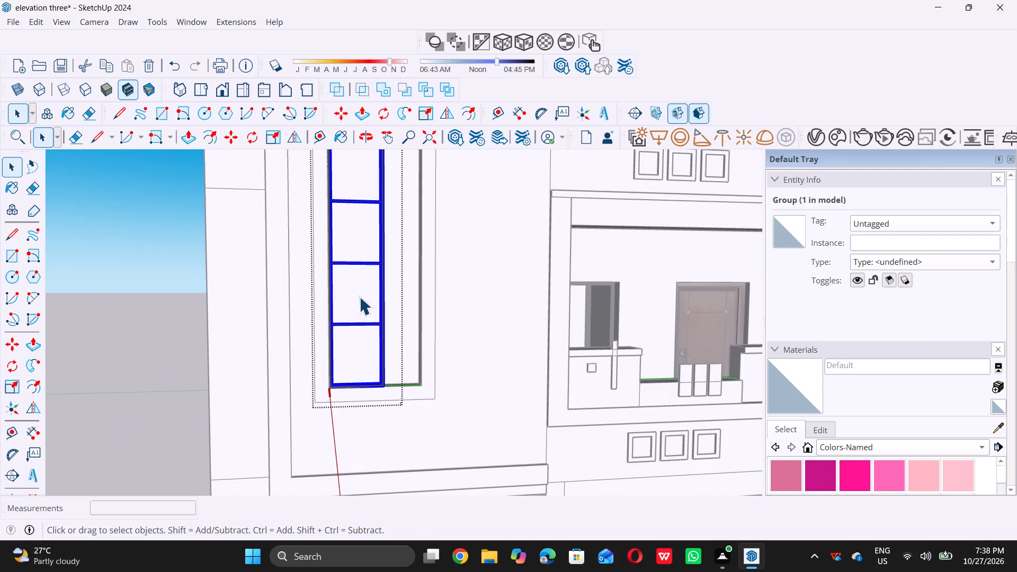
{"action": "left_click", "coordinate": [360, 296]}
{"action": "triple_click", "coordinate": [360, 295]}
{"action": "double_click", "coordinate": [360, 295]}
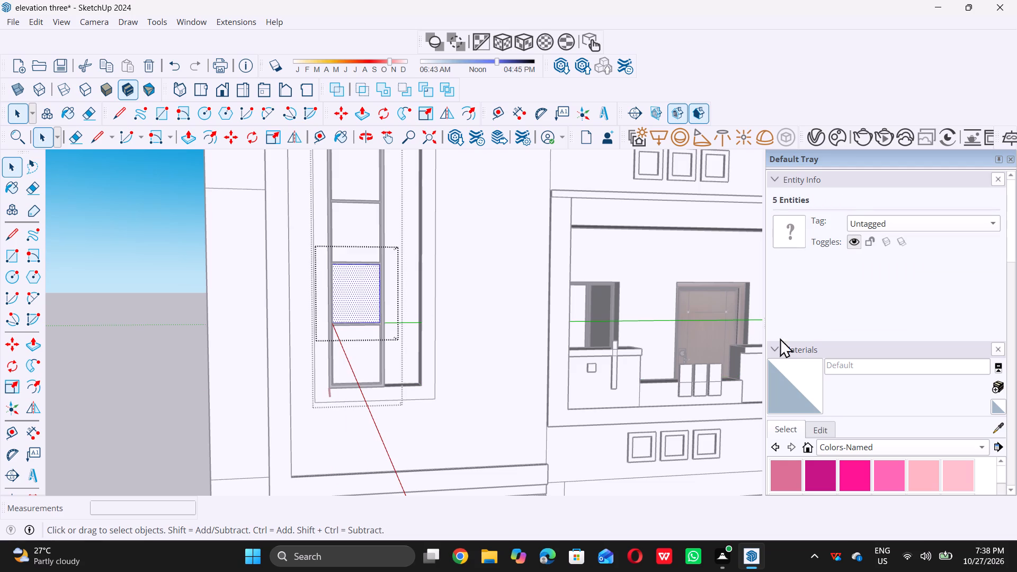
{"action": "scroll", "coordinate": [836, 355], "scroll_direction": "down", "scroll_amount": 13}
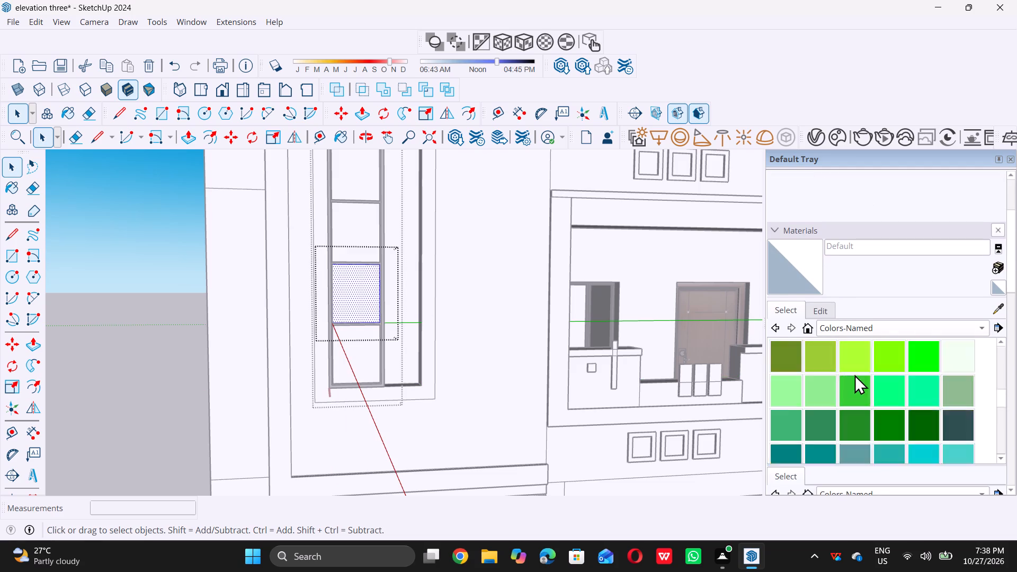
{"action": "scroll", "coordinate": [854, 374], "scroll_direction": "down", "scroll_amount": 14}
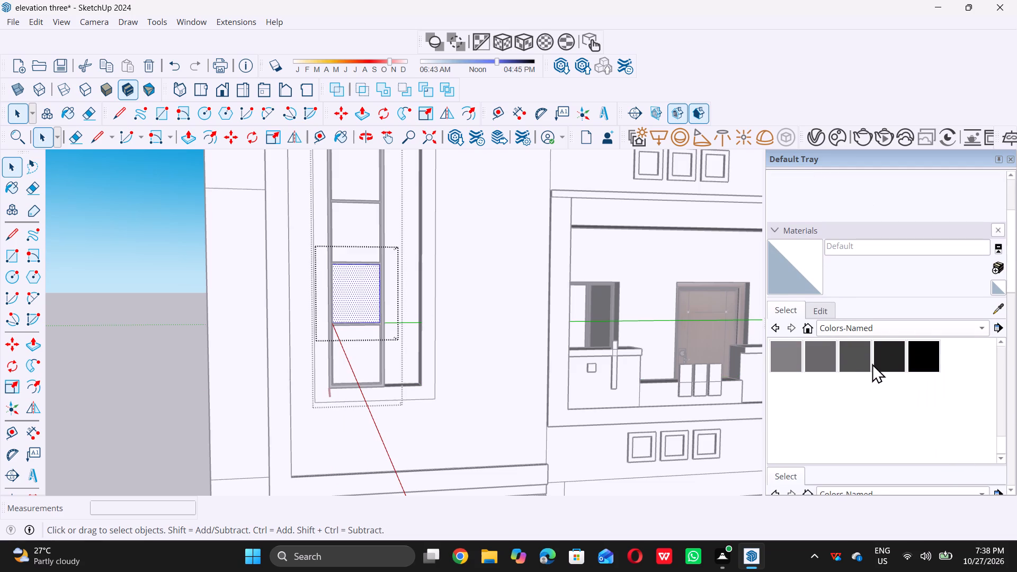
{"action": "left_click", "coordinate": [860, 365]}
{"action": "double_click", "coordinate": [364, 312]}
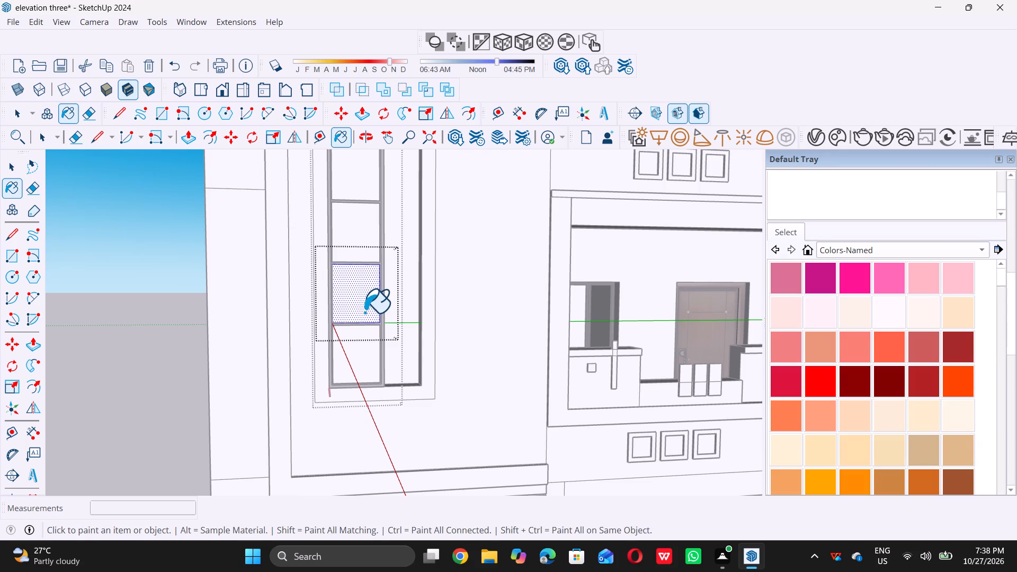
{"action": "key", "text": "space"}
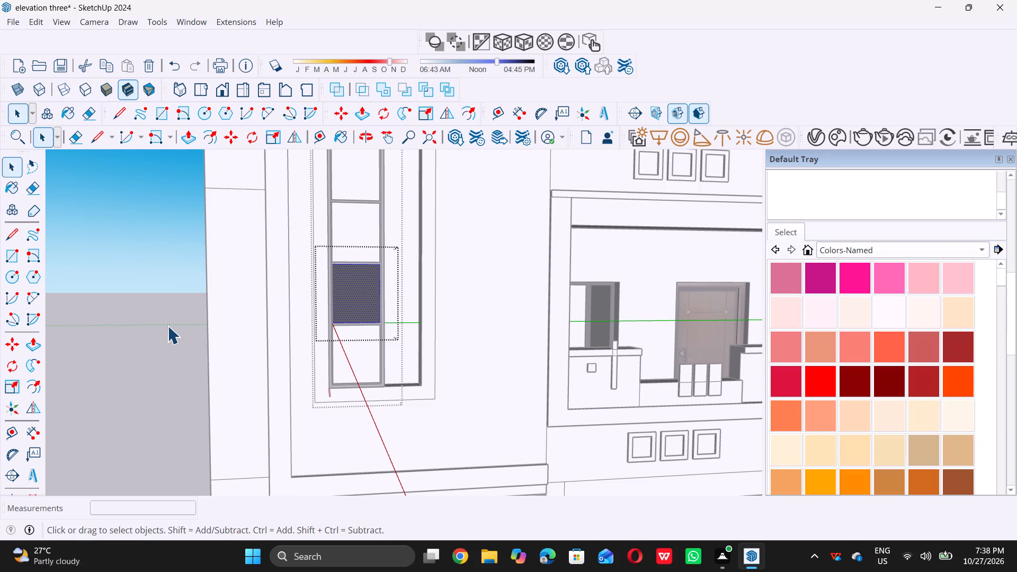
{"action": "triple_click", "coordinate": [166, 325]}
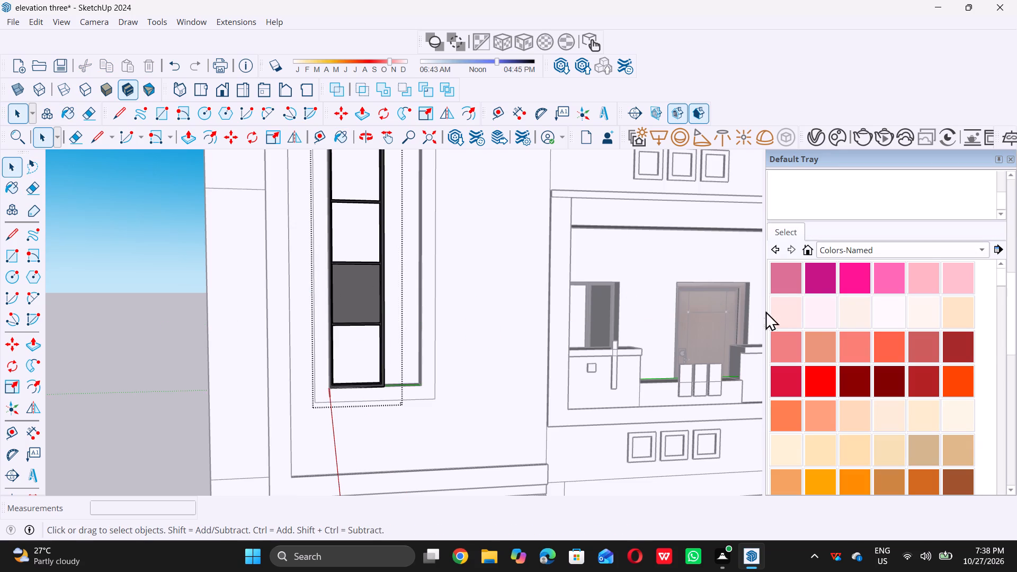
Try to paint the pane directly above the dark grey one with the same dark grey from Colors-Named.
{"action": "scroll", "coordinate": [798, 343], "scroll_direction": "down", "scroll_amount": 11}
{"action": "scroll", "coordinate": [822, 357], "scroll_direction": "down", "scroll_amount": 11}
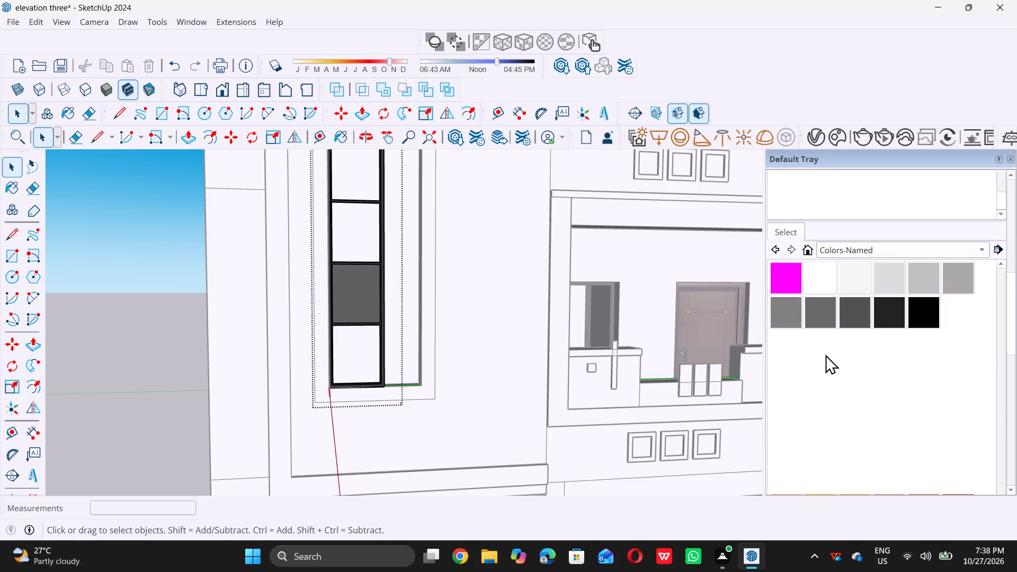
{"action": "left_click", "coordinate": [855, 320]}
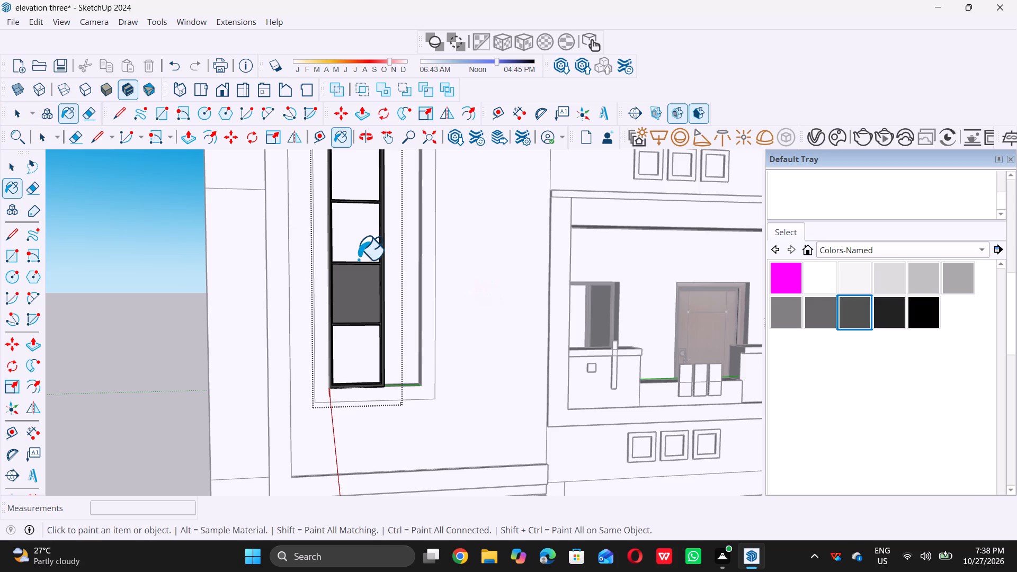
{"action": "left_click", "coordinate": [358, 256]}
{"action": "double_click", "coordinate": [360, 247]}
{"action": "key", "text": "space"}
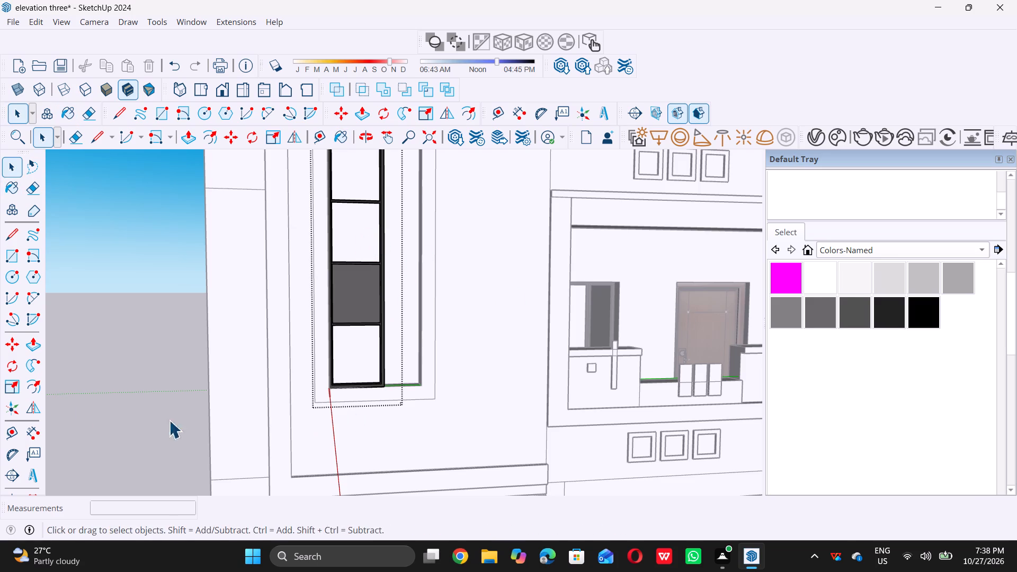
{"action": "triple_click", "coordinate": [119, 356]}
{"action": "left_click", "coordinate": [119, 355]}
Scale the four-pane window uniformly by about 1.59 from its lower corner up to the top of the recess.
{"action": "scroll", "coordinate": [209, 404], "scroll_direction": "down", "scroll_amount": 7}
{"action": "middle_click_drag", "start_coordinate": [327, 358], "coordinate": [294, 353]}
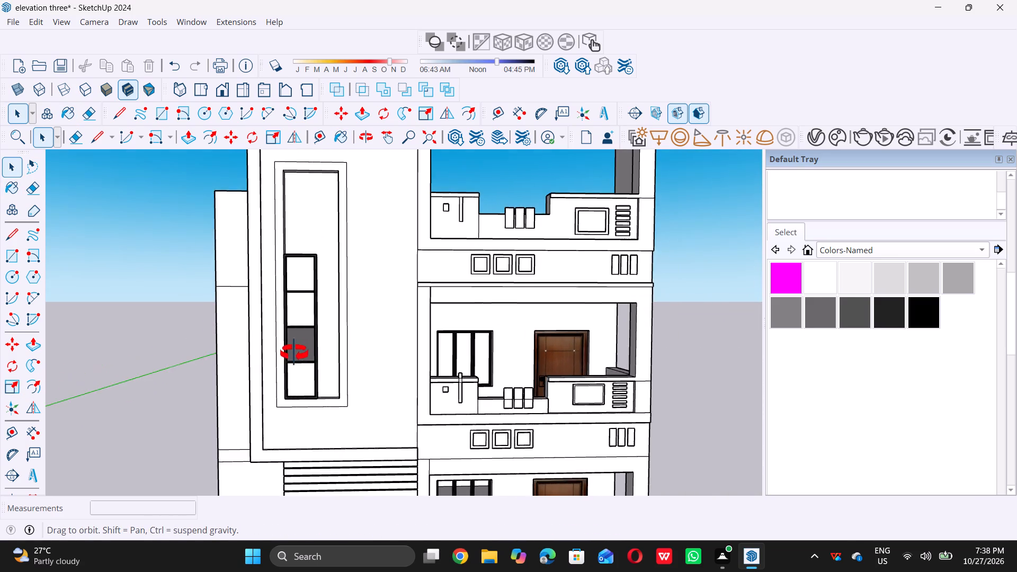
{"action": "middle_click_drag", "start_coordinate": [294, 353], "coordinate": [288, 352]}
{"action": "scroll", "coordinate": [302, 348], "scroll_direction": "up", "scroll_amount": 4}
{"action": "left_click", "coordinate": [317, 319]}
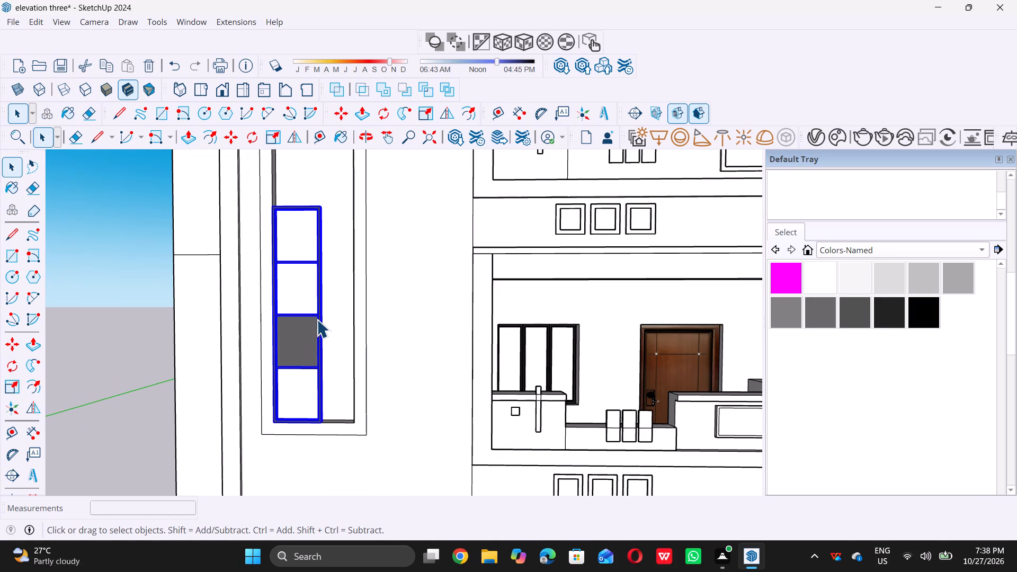
{"action": "key", "text": "s"}
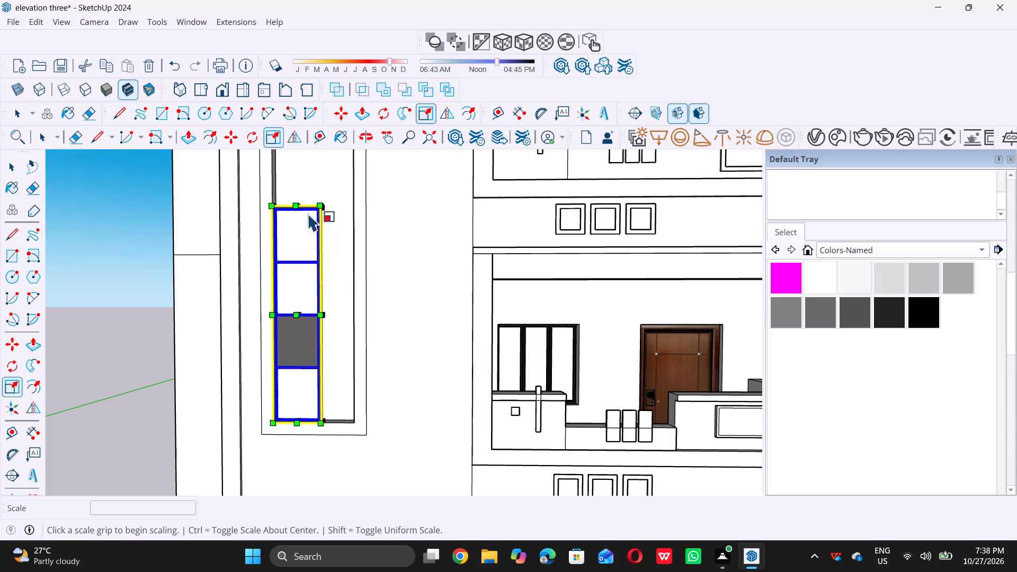
{"action": "scroll", "coordinate": [313, 201], "scroll_direction": "up", "scroll_amount": 2}
{"action": "scroll", "coordinate": [324, 244], "scroll_direction": "down", "scroll_amount": 9}
{"action": "scroll", "coordinate": [329, 268], "scroll_direction": "up", "scroll_amount": 4}
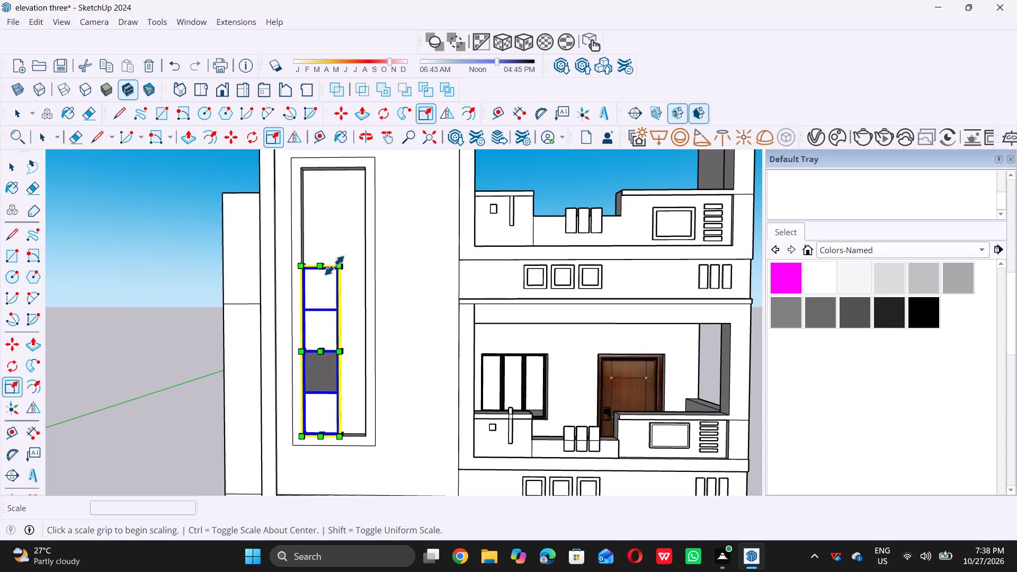
{"action": "left_click", "coordinate": [341, 261]}
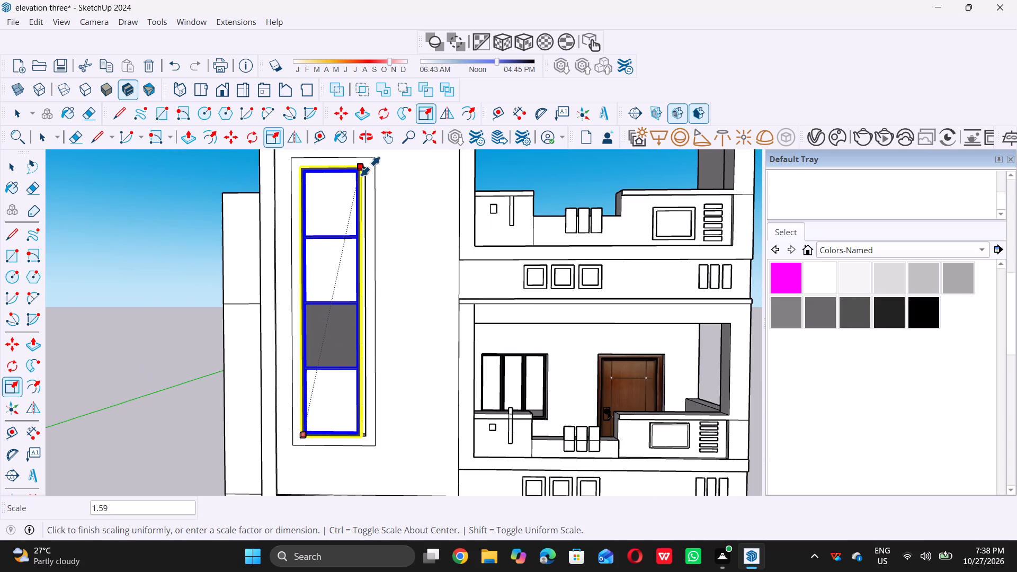
{"action": "left_click", "coordinate": [370, 167]}
Stretch the window's width along the green axis by about 1.07 to meet the recess's side edge, and finish scaling.
{"action": "scroll", "coordinate": [367, 294], "scroll_direction": "up", "scroll_amount": 3}
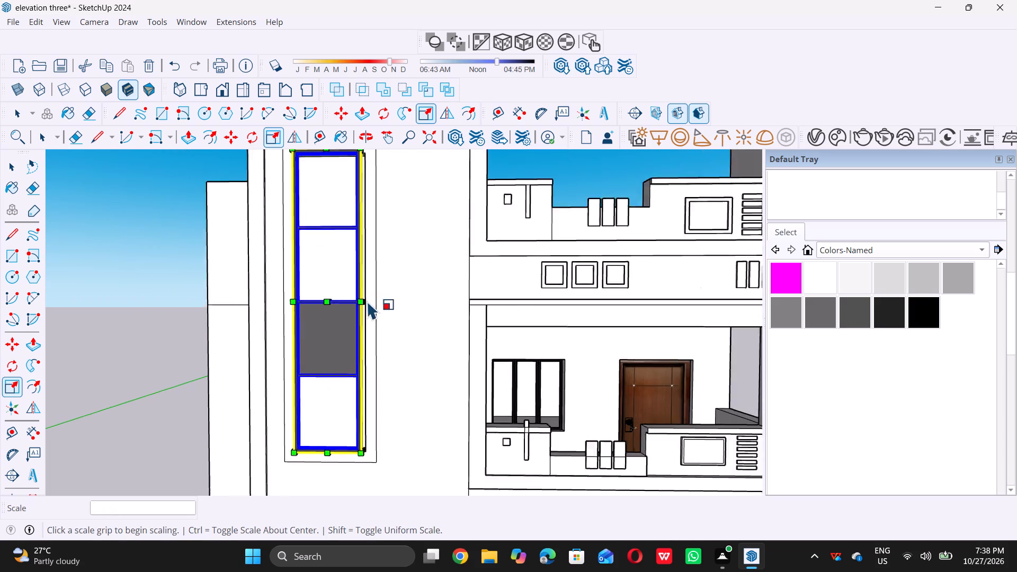
{"action": "scroll", "coordinate": [368, 301], "scroll_direction": "up", "scroll_amount": 15}
{"action": "middle_click_drag", "start_coordinate": [367, 291], "coordinate": [357, 308]}
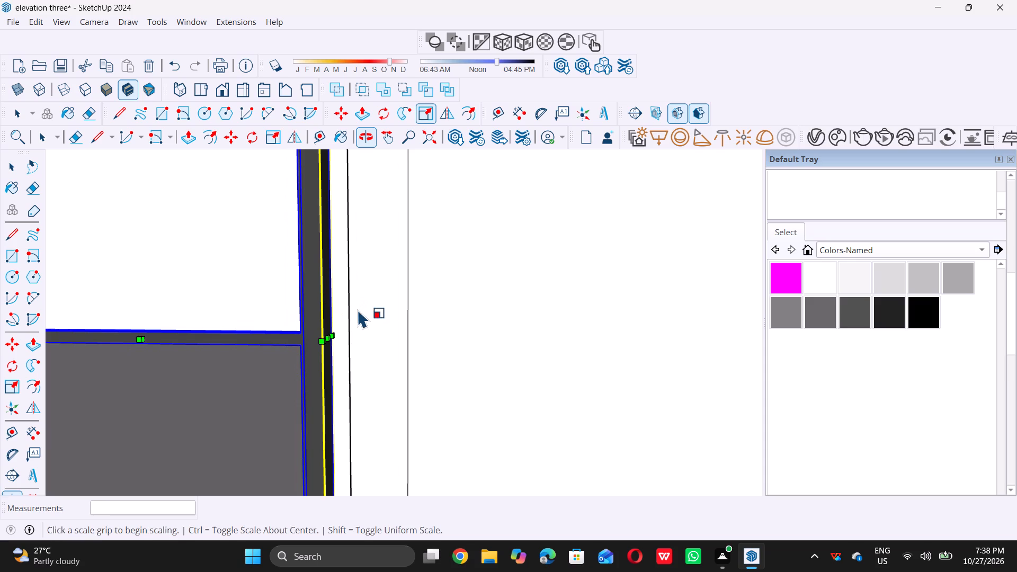
{"action": "scroll", "coordinate": [335, 348], "scroll_direction": "up", "scroll_amount": 10}
{"action": "left_click", "coordinate": [328, 331]}
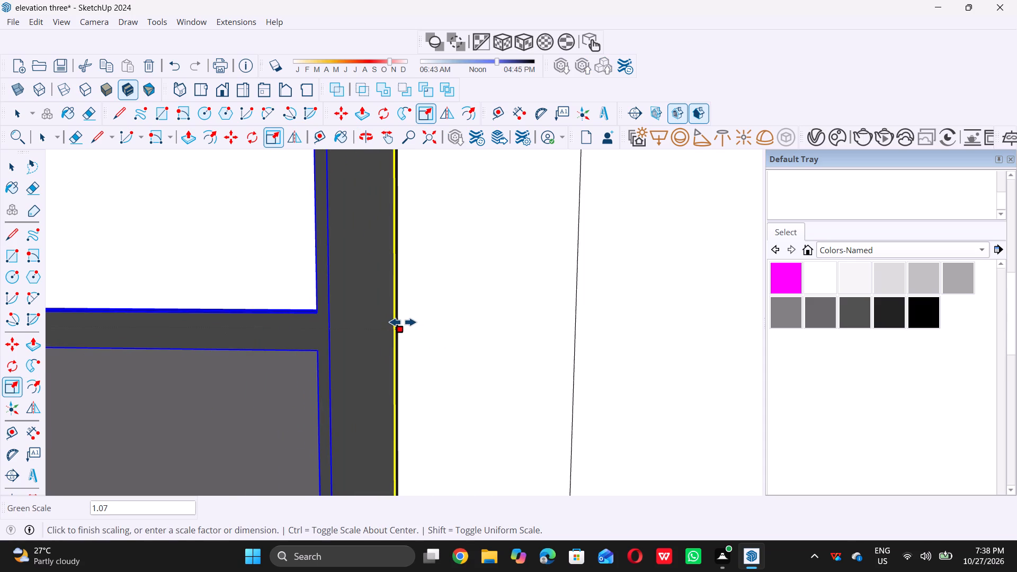
{"action": "left_click", "coordinate": [403, 322]}
{"action": "scroll", "coordinate": [414, 332], "scroll_direction": "down", "scroll_amount": 18}
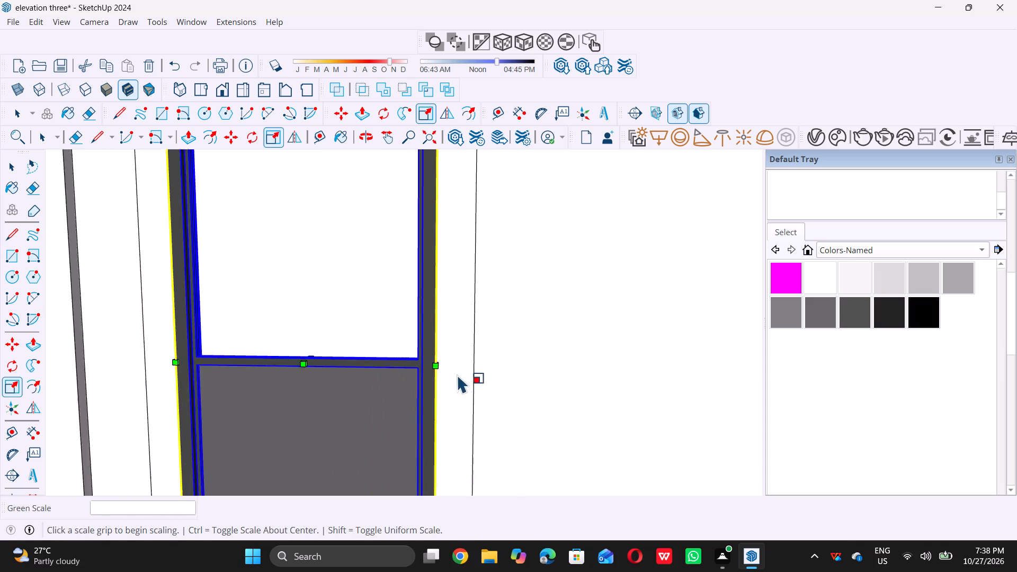
{"action": "scroll", "coordinate": [458, 374], "scroll_direction": "down", "scroll_amount": 7}
{"action": "scroll", "coordinate": [432, 418], "scroll_direction": "down", "scroll_amount": 9}
{"action": "middle_click_drag", "start_coordinate": [368, 236], "coordinate": [369, 234]}
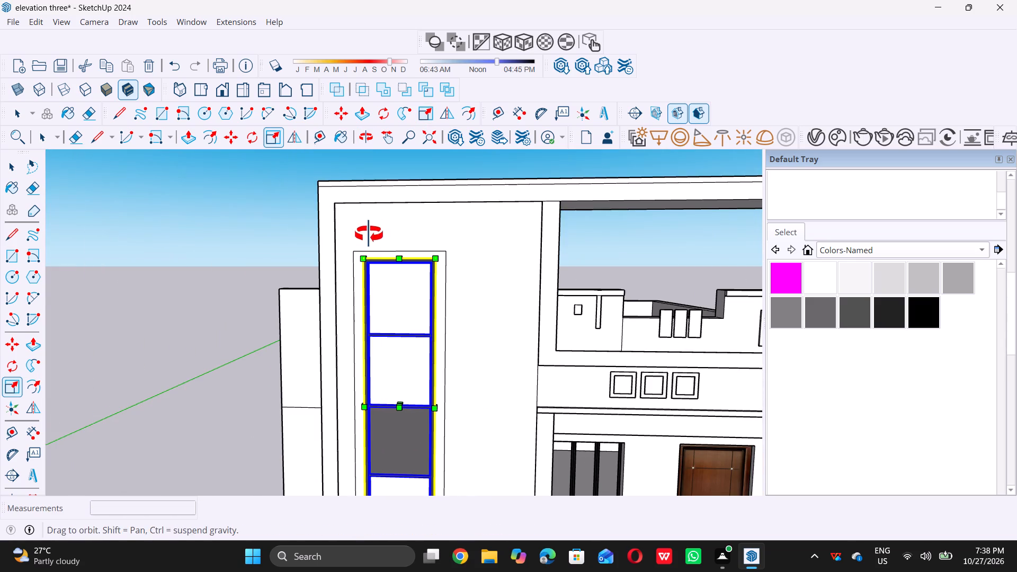
{"action": "middle_click_drag", "start_coordinate": [369, 234], "coordinate": [369, 223]}
{"action": "scroll", "coordinate": [369, 223], "scroll_direction": "up", "scroll_amount": 15}
{"action": "middle_click_drag", "start_coordinate": [400, 273], "coordinate": [365, 195]}
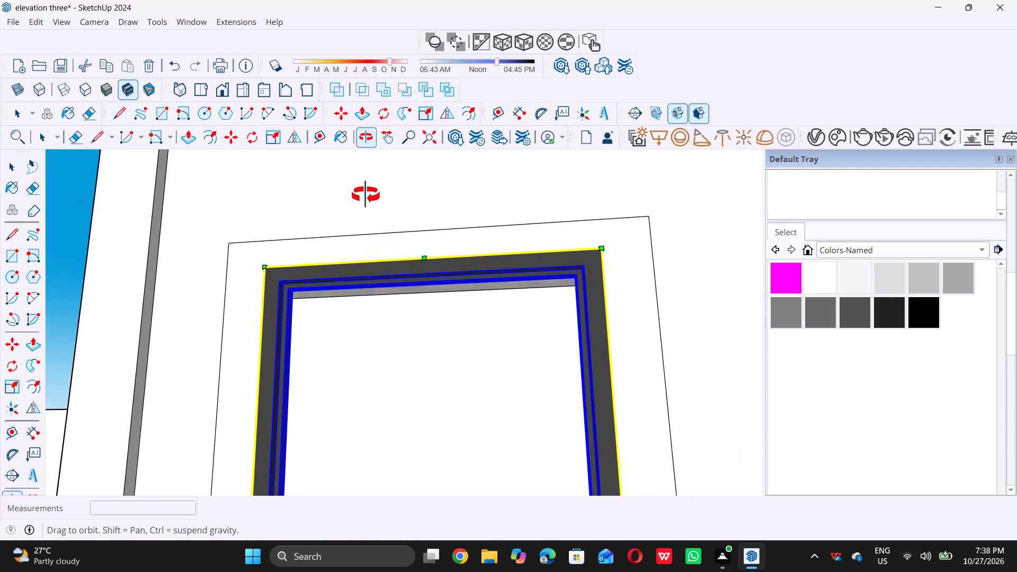
{"action": "middle_click_drag", "start_coordinate": [365, 195], "coordinate": [403, 257]}
{"action": "key", "text": "space"}
{"action": "scroll", "coordinate": [402, 292], "scroll_direction": "down", "scroll_amount": 9}
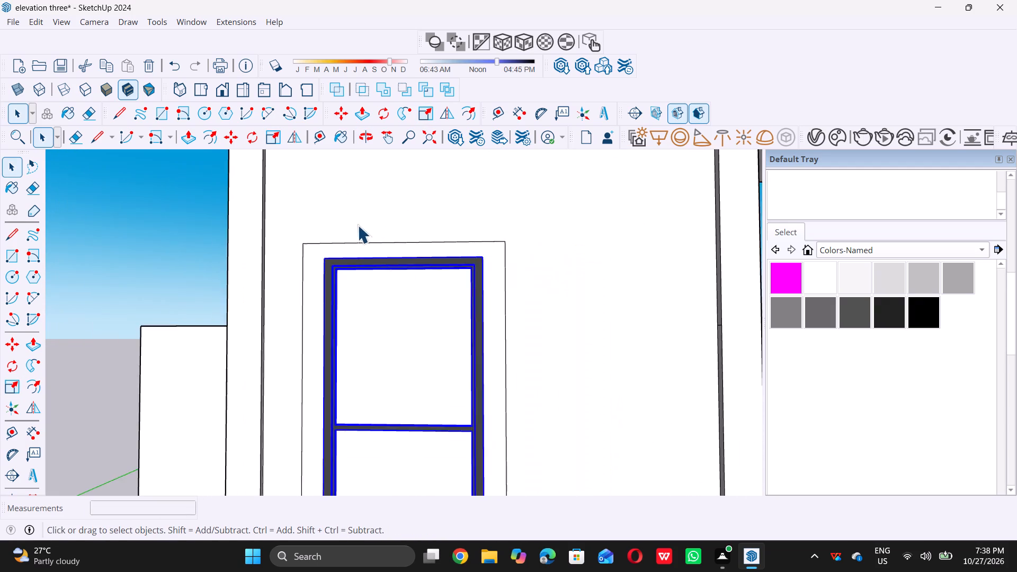
Paint the second and top panes of the tall four-pane window dark grey from Colors-Named.
{"action": "scroll", "coordinate": [358, 225], "scroll_direction": "down", "scroll_amount": 14}
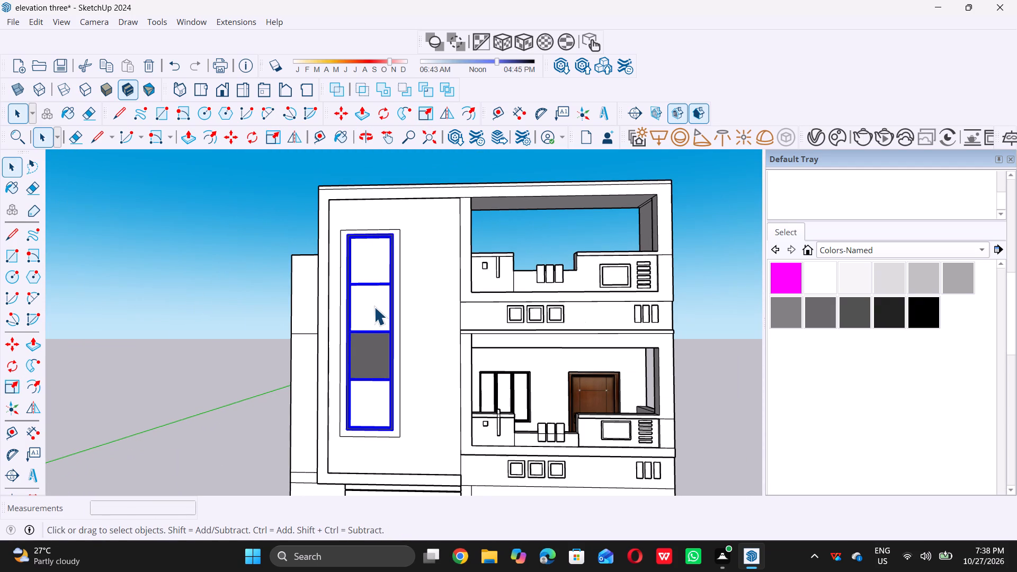
{"action": "left_click", "coordinate": [185, 311]}
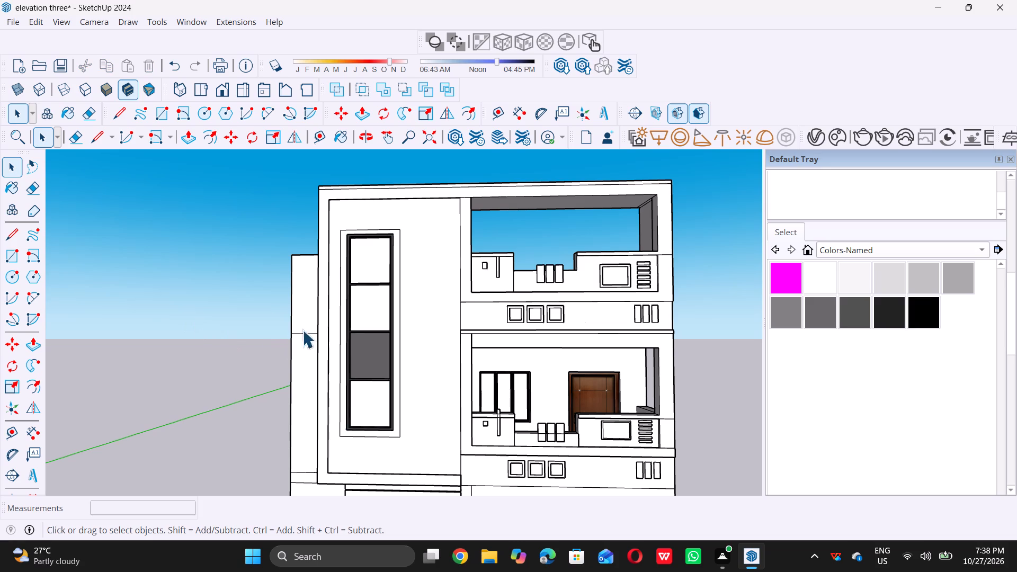
{"action": "scroll", "coordinate": [340, 323], "scroll_direction": "down", "scroll_amount": 5}
{"action": "middle_click_drag", "start_coordinate": [325, 342], "coordinate": [349, 362]}
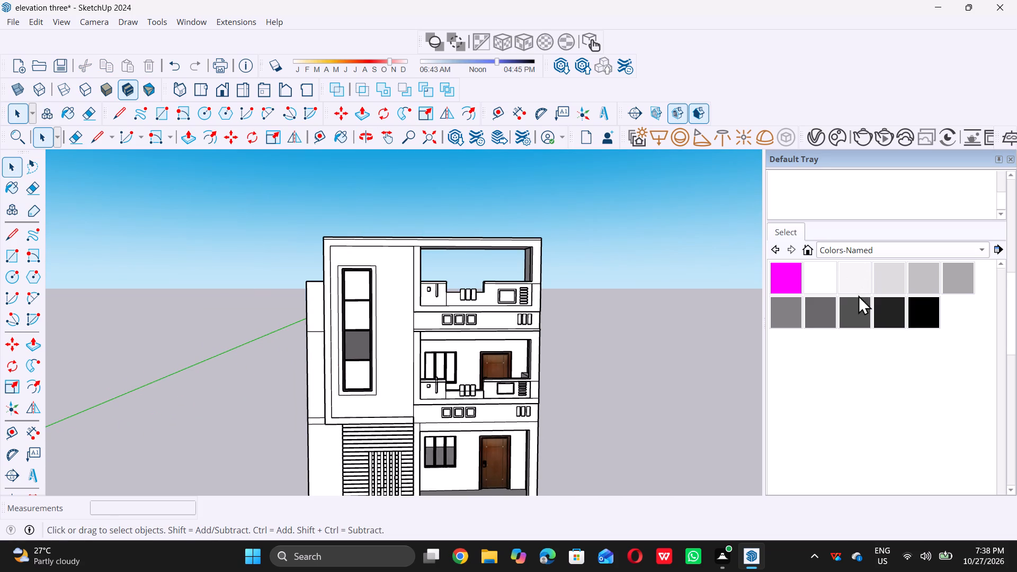
{"action": "scroll", "coordinate": [355, 320], "scroll_direction": "up", "scroll_amount": 5}
{"action": "double_click", "coordinate": [356, 319]}
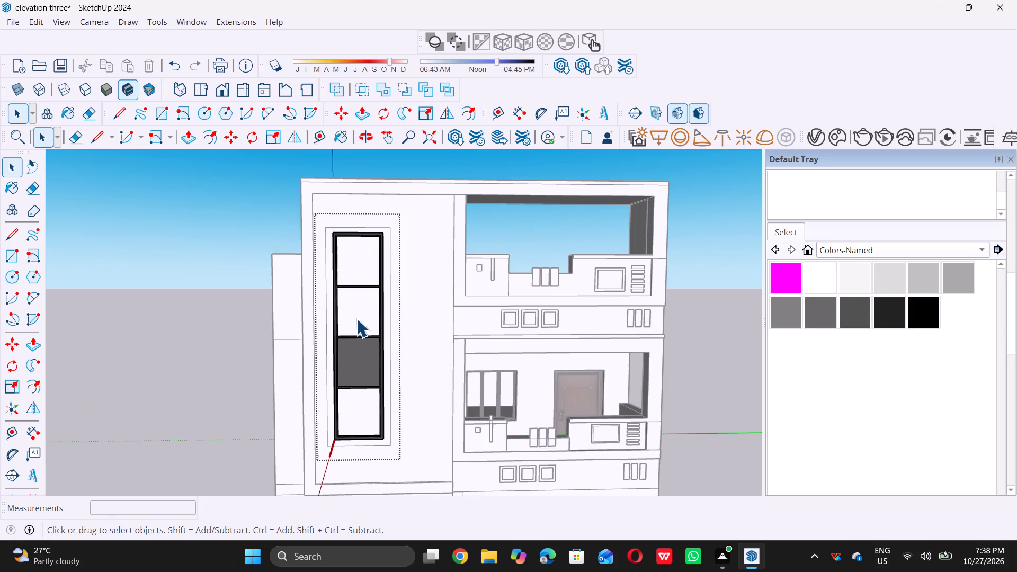
{"action": "triple_click", "coordinate": [355, 317]}
{"action": "double_click", "coordinate": [356, 317]}
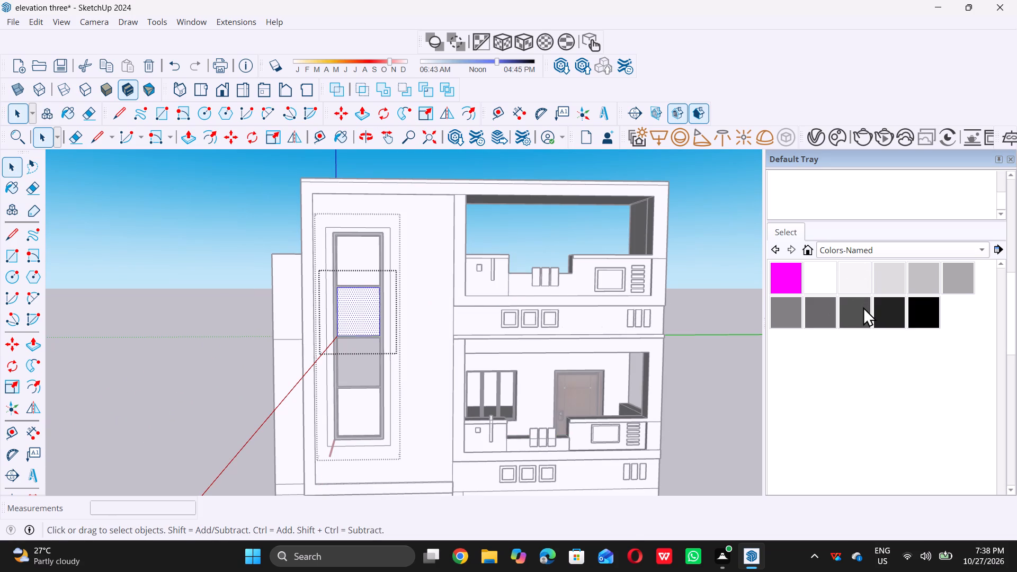
{"action": "left_click", "coordinate": [863, 307]}
{"action": "left_click", "coordinate": [360, 322]}
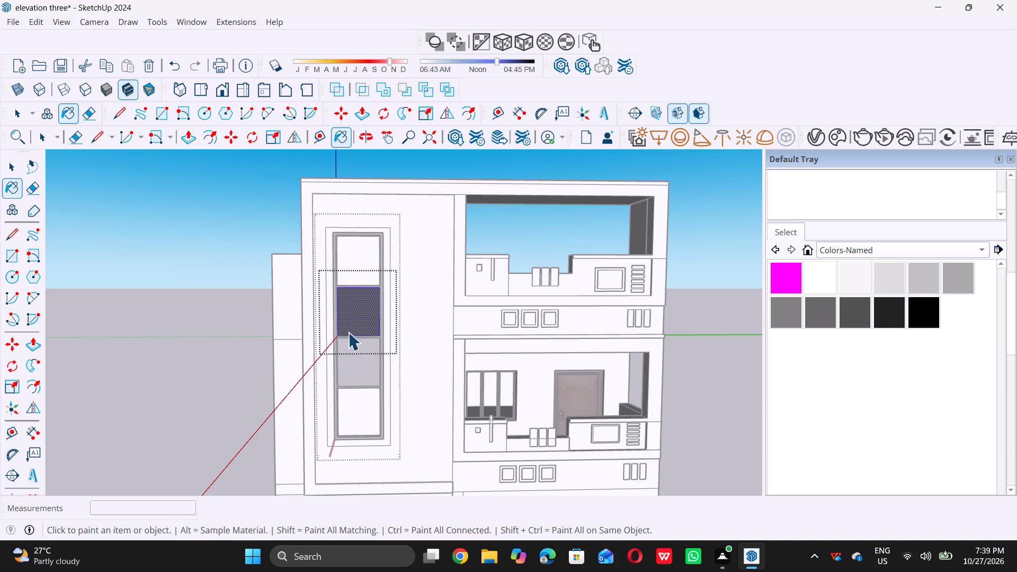
{"action": "key", "text": "space"}
{"action": "triple_click", "coordinate": [357, 266]}
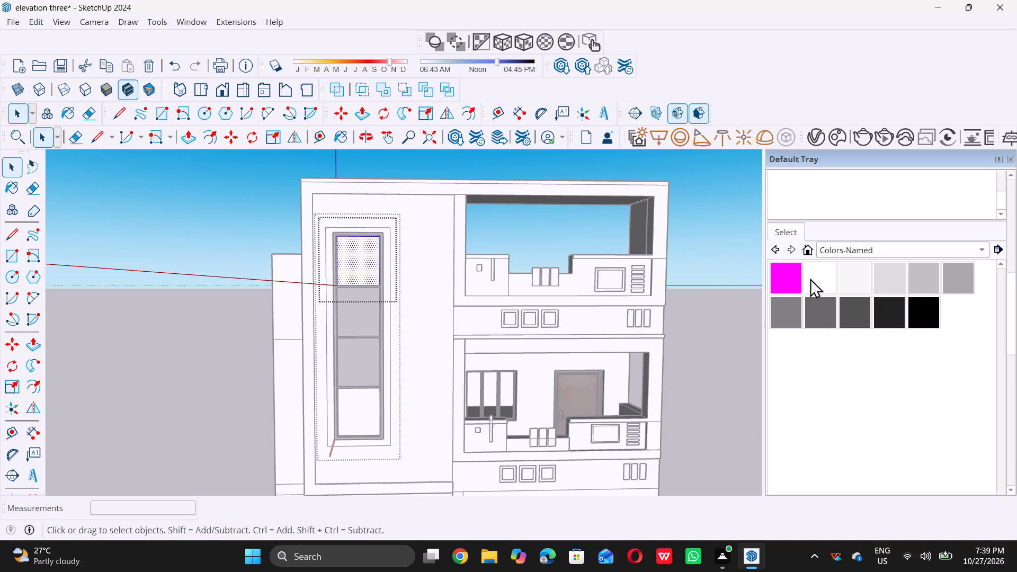
{"action": "left_click", "coordinate": [854, 313]}
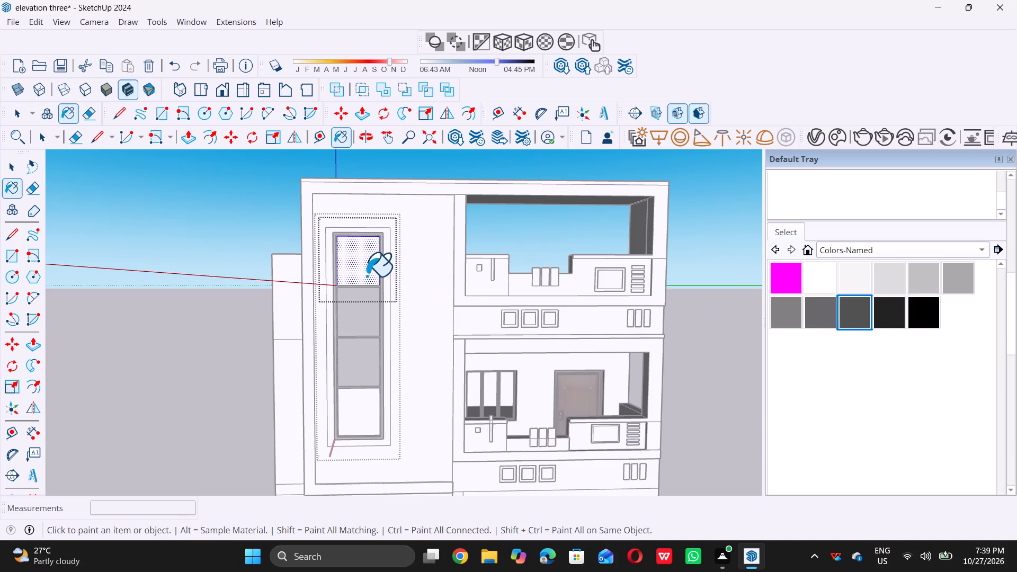
{"action": "double_click", "coordinate": [367, 276]}
{"action": "key", "text": "space"}
Paint the tall window's bottom pane one grey shade lighter from Colors-Named, and leave the window's nested groups.
{"action": "triple_click", "coordinate": [366, 403]}
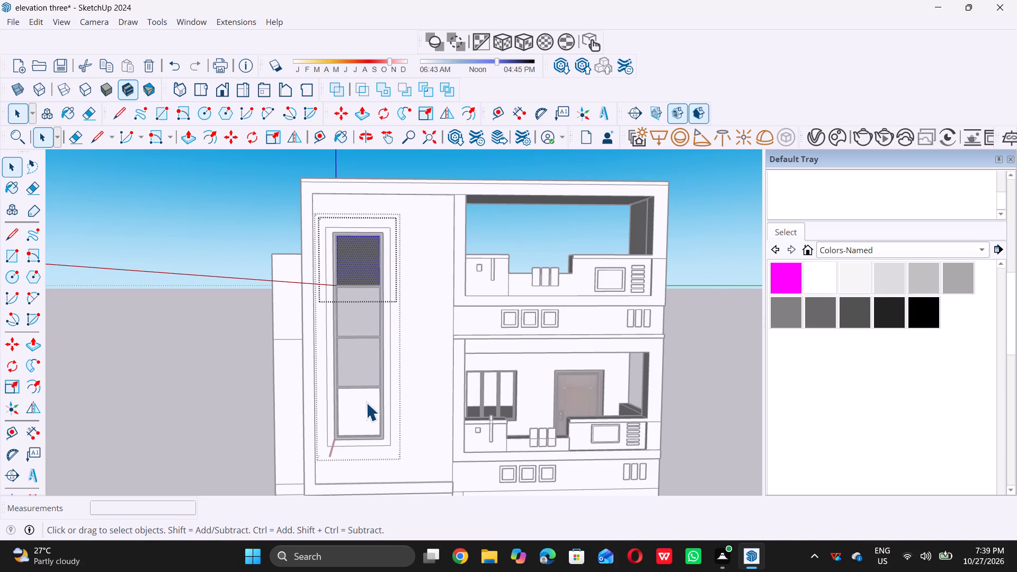
{"action": "left_click", "coordinate": [824, 312]}
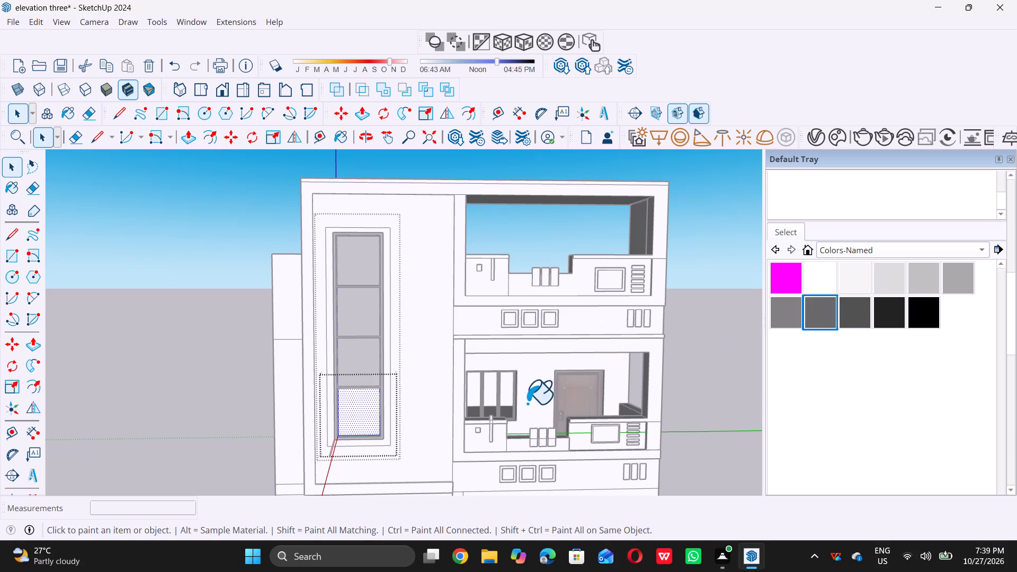
{"action": "left_click", "coordinate": [362, 424]}
{"action": "key", "text": "space"}
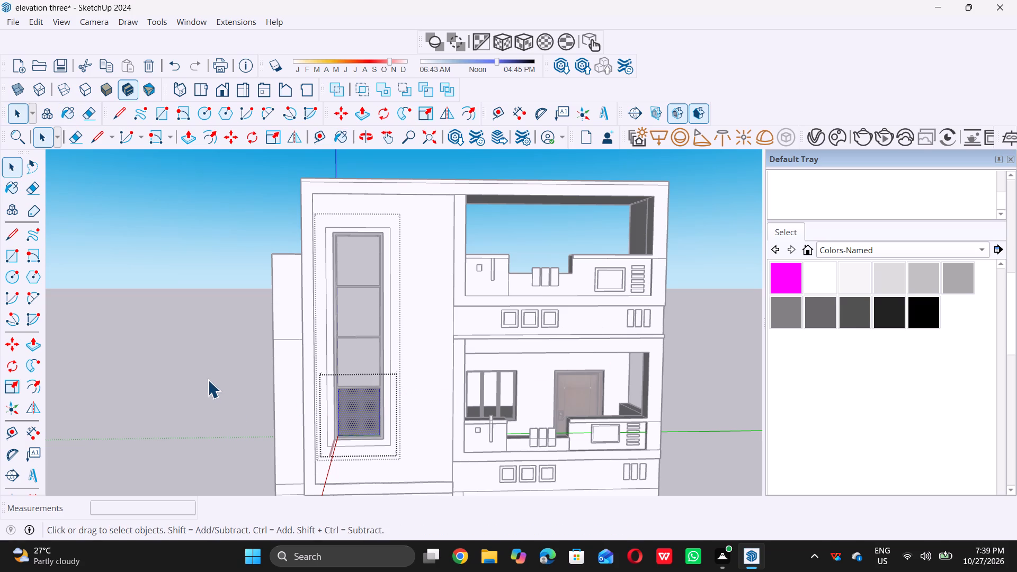
{"action": "triple_click", "coordinate": [208, 380]}
{"action": "scroll", "coordinate": [208, 377], "scroll_direction": "down", "scroll_amount": 18}
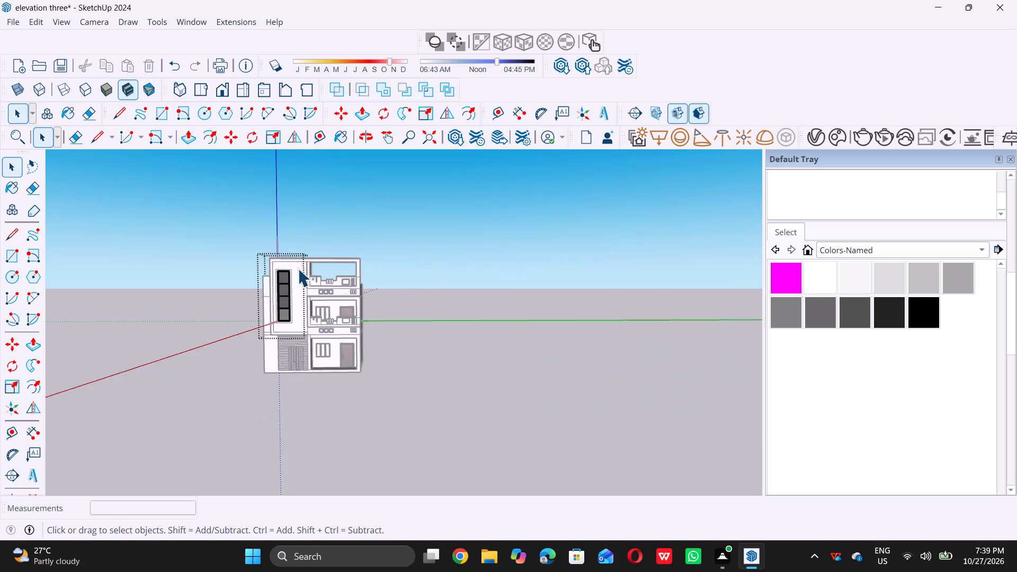
{"action": "left_click", "coordinate": [183, 314]}
{"action": "left_click", "coordinate": [181, 307]}
{"action": "double_click", "coordinate": [182, 304]}
{"action": "left_click", "coordinate": [183, 301]}
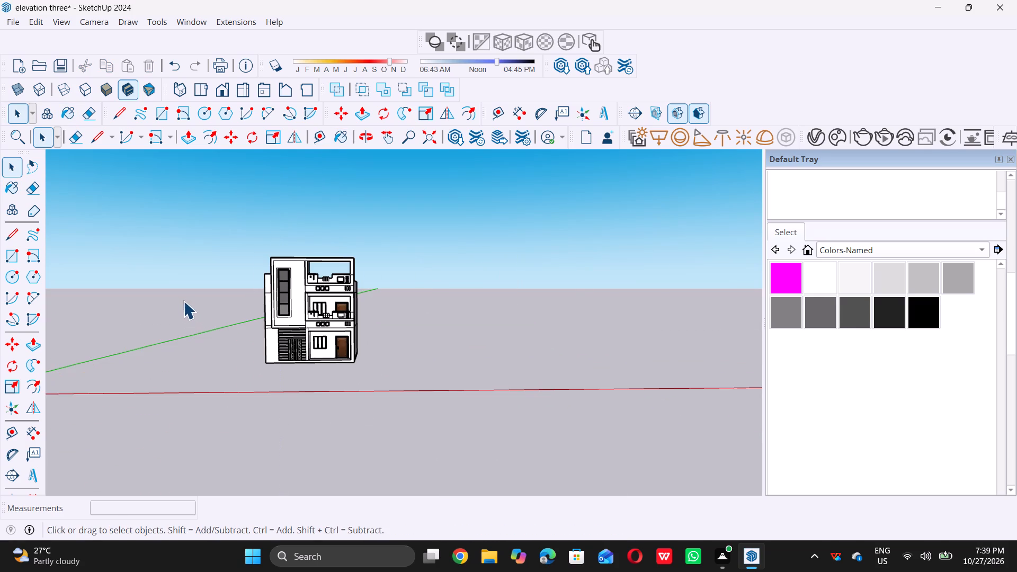
Draw a rectangle about 1' 1 5/16" by 1' 9 11/16" inside the rectangular frame on the middle-floor balcony parapet.
{"action": "scroll", "coordinate": [290, 336], "scroll_direction": "up", "scroll_amount": 10}
{"action": "scroll", "coordinate": [304, 269], "scroll_direction": "down", "scroll_amount": 5}
{"action": "middle_click_drag", "start_coordinate": [291, 308], "coordinate": [304, 309]}
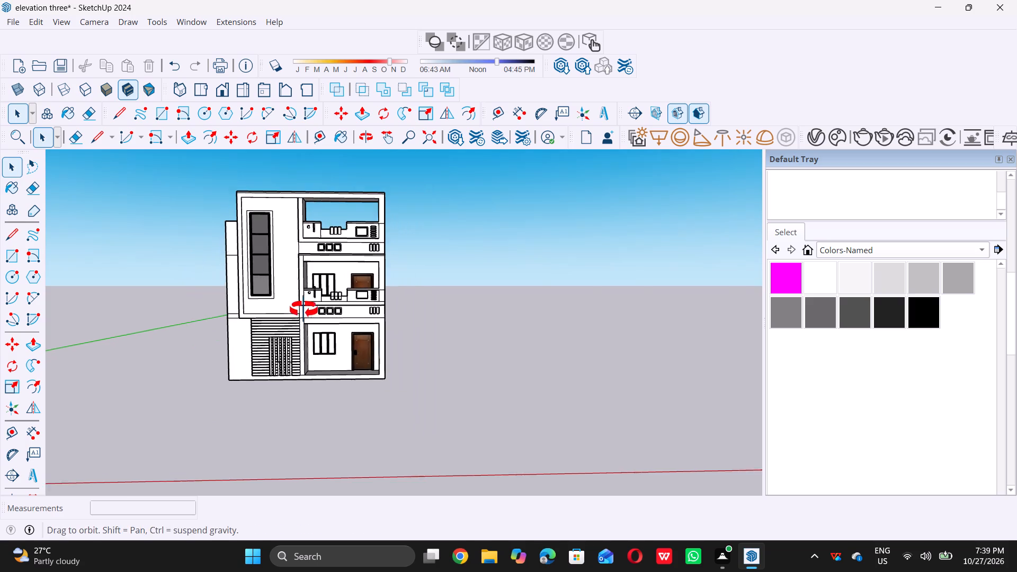
{"action": "middle_click_drag", "start_coordinate": [304, 309], "coordinate": [310, 308]}
{"action": "scroll", "coordinate": [326, 308], "scroll_direction": "up", "scroll_amount": 4}
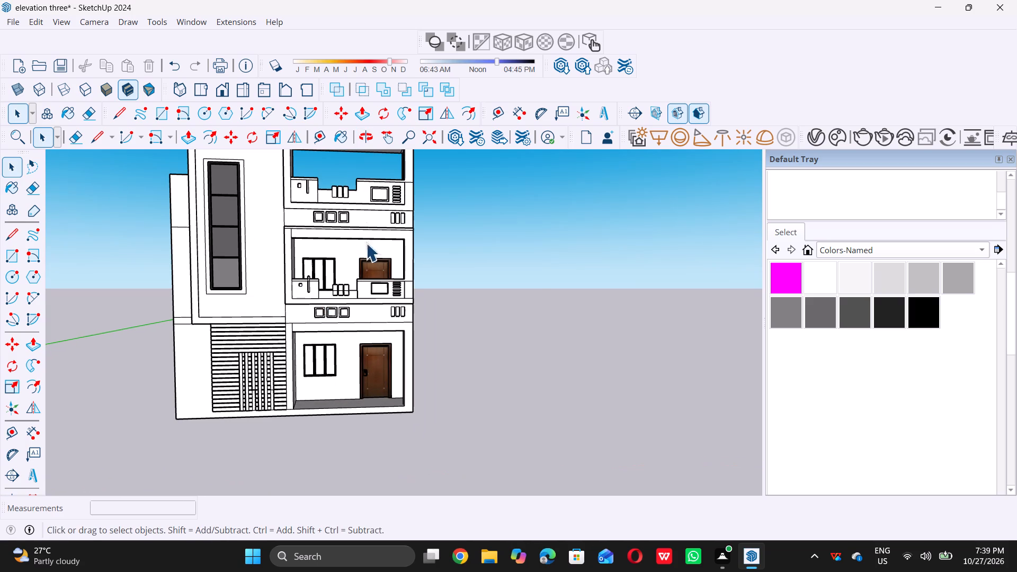
{"action": "middle_click_drag", "start_coordinate": [380, 296], "coordinate": [367, 274]}
{"action": "scroll", "coordinate": [378, 276], "scroll_direction": "up", "scroll_amount": 11}
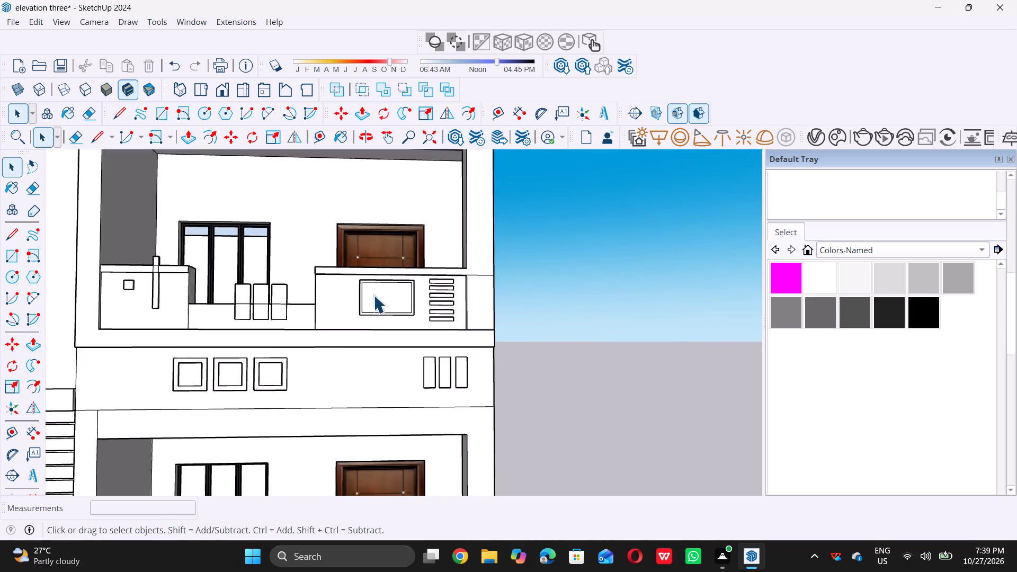
{"action": "scroll", "coordinate": [373, 295], "scroll_direction": "up", "scroll_amount": 5}
{"action": "middle_click_drag", "start_coordinate": [375, 294], "coordinate": [374, 272]}
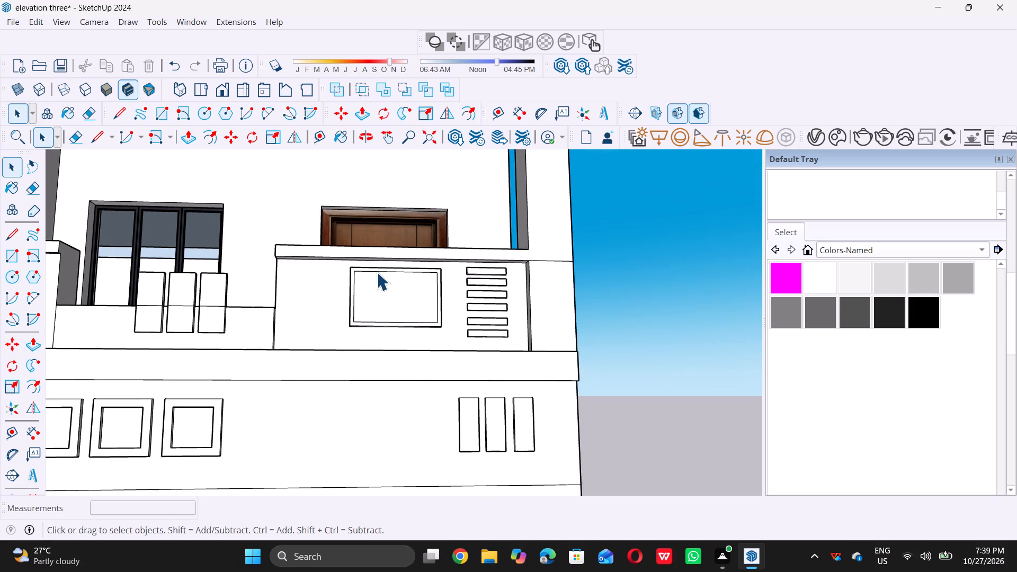
{"action": "key", "text": "r"}
{"action": "scroll", "coordinate": [371, 274], "scroll_direction": "up", "scroll_amount": 8}
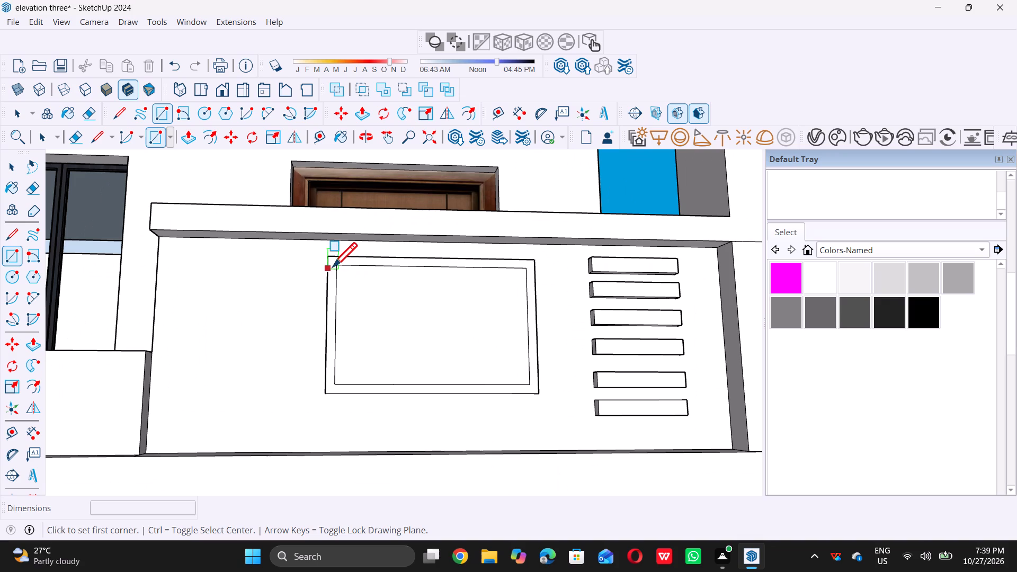
{"action": "left_click", "coordinate": [337, 265]}
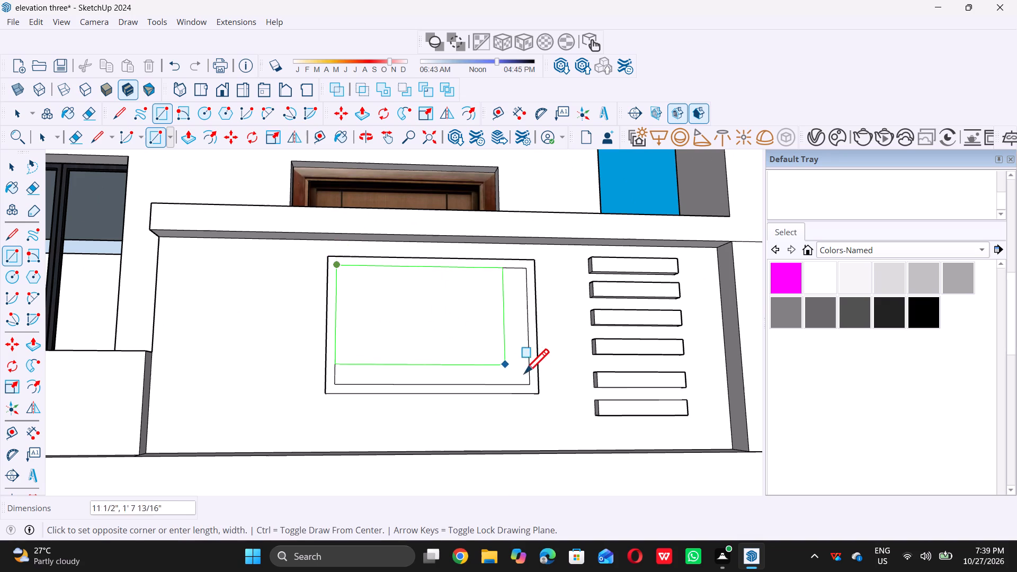
{"action": "left_click", "coordinate": [531, 382]}
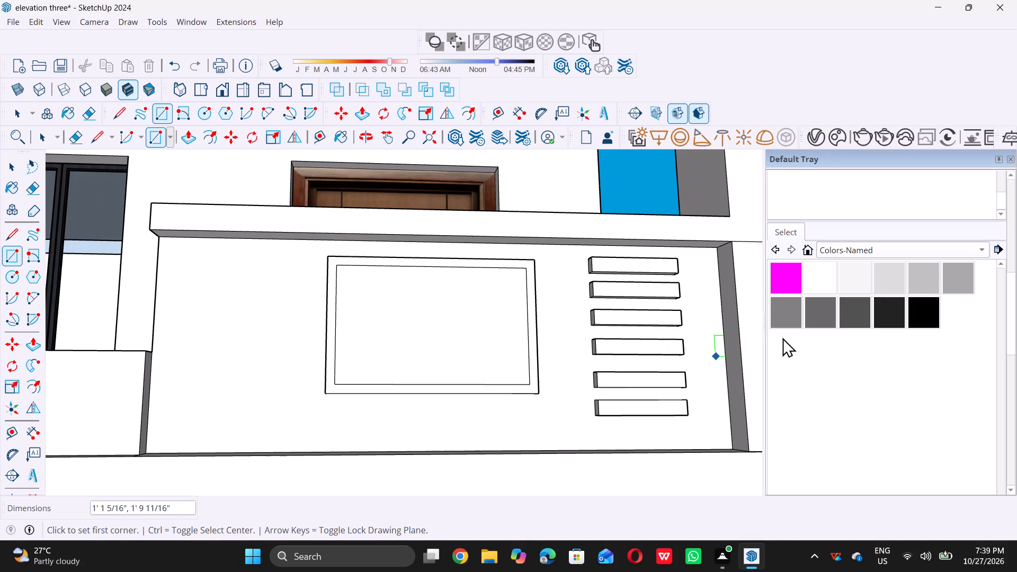
Paint the face inside the middle-floor parapet's rectangular frame dark grey from Colors-Named.
{"action": "left_click", "coordinate": [849, 311]}
{"action": "left_click", "coordinate": [435, 347]}
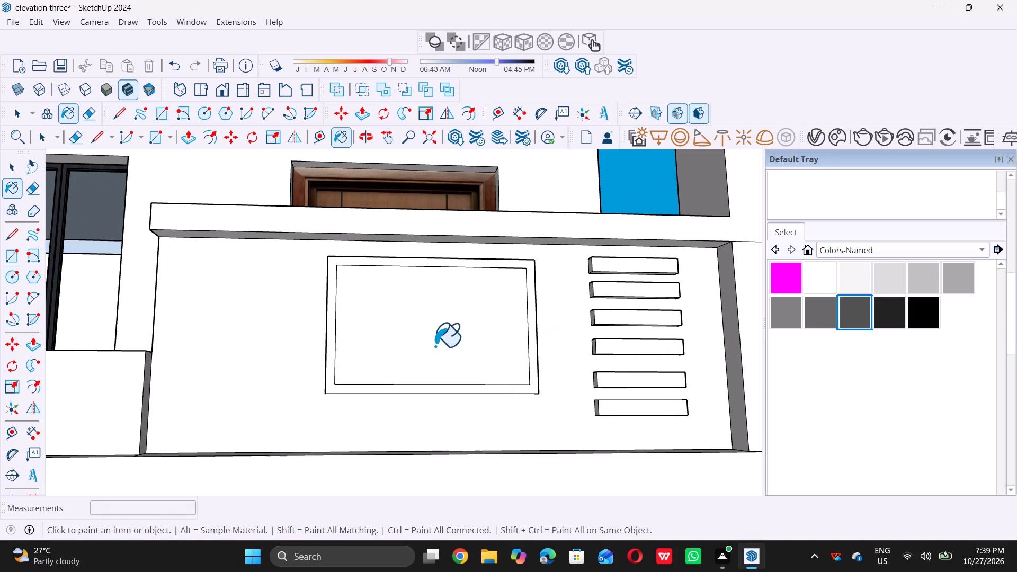
{"action": "scroll", "coordinate": [435, 346], "scroll_direction": "down", "scroll_amount": 15}
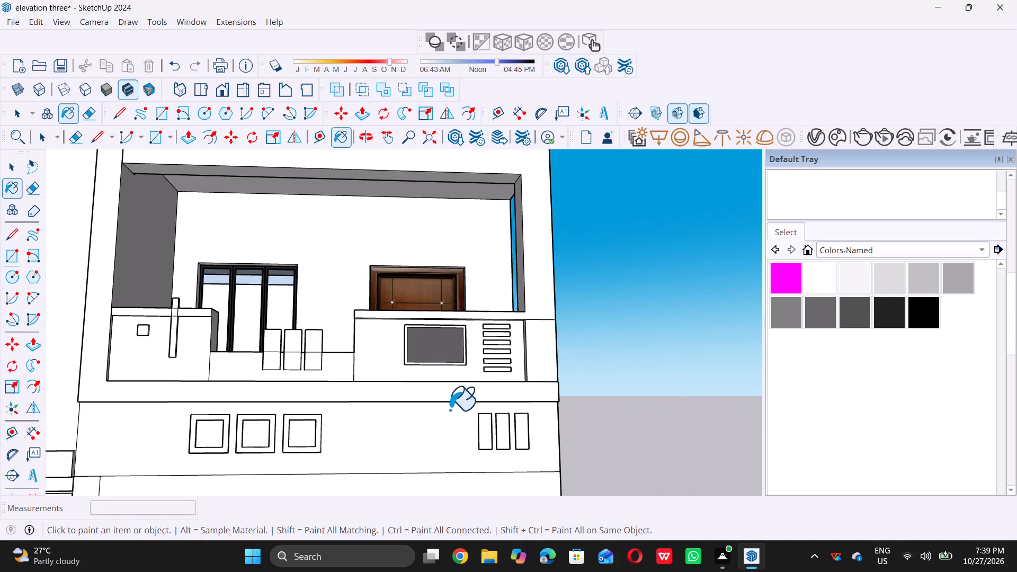
{"action": "key", "text": "space"}
Paint the frame around the middle-floor parapet's grey panel near-black from Colors-Named.
{"action": "scroll", "coordinate": [450, 410], "scroll_direction": "down", "scroll_amount": 13}
{"action": "middle_click_drag", "start_coordinate": [439, 314], "coordinate": [418, 335]}
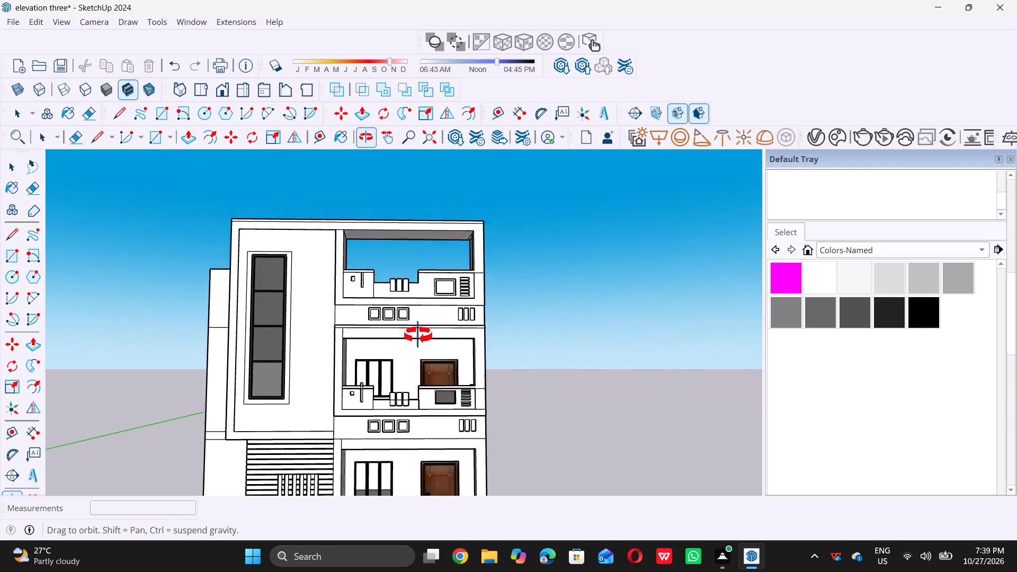
{"action": "middle_click_drag", "start_coordinate": [418, 335], "coordinate": [406, 359]}
{"action": "scroll", "coordinate": [450, 277], "scroll_direction": "up", "scroll_amount": 5}
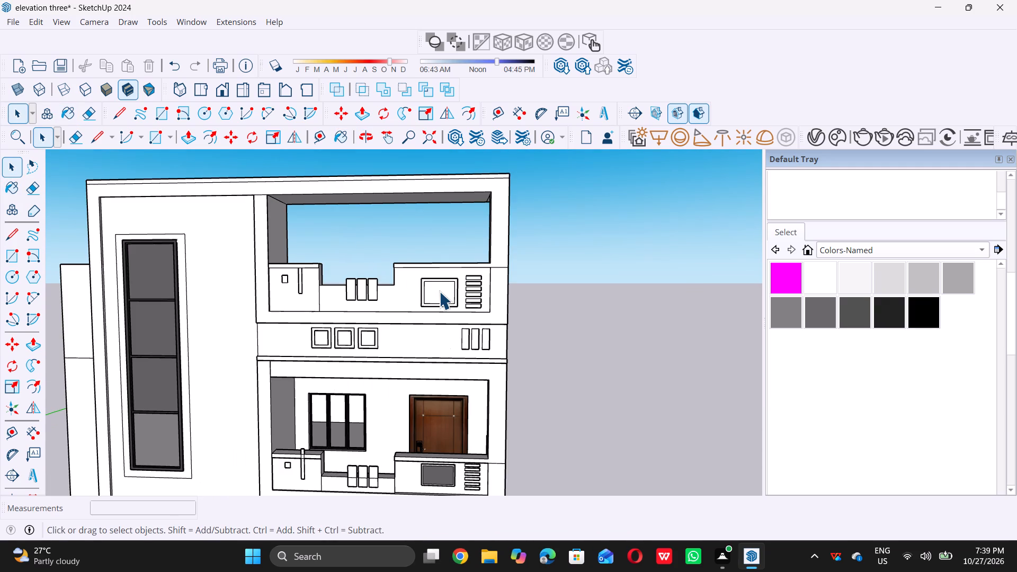
{"action": "scroll", "coordinate": [439, 291], "scroll_direction": "up", "scroll_amount": 1}
{"action": "scroll", "coordinate": [439, 292], "scroll_direction": "down", "scroll_amount": 5}
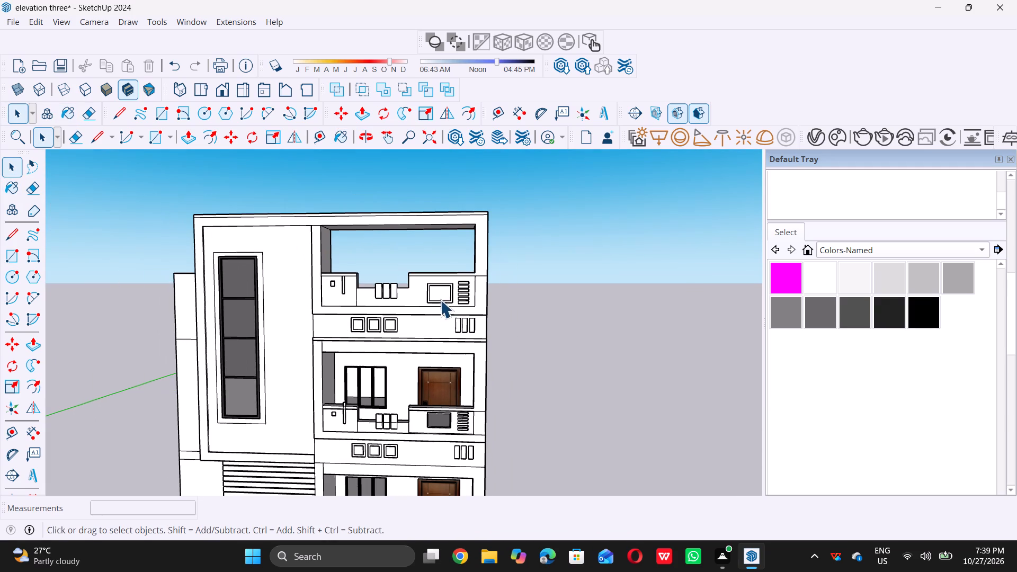
{"action": "scroll", "coordinate": [435, 440], "scroll_direction": "up", "scroll_amount": 9}
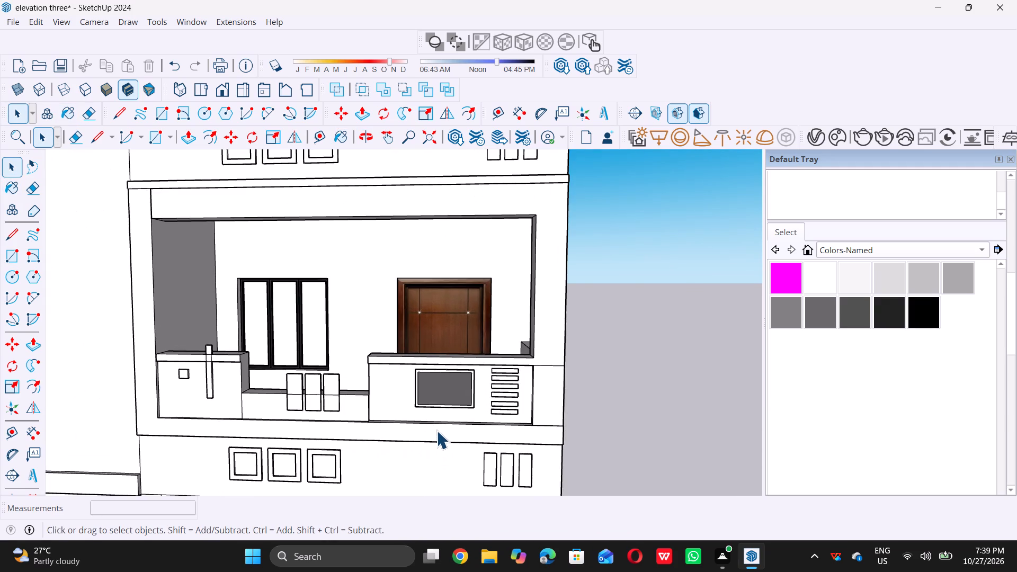
{"action": "scroll", "coordinate": [437, 428], "scroll_direction": "up", "scroll_amount": 5}
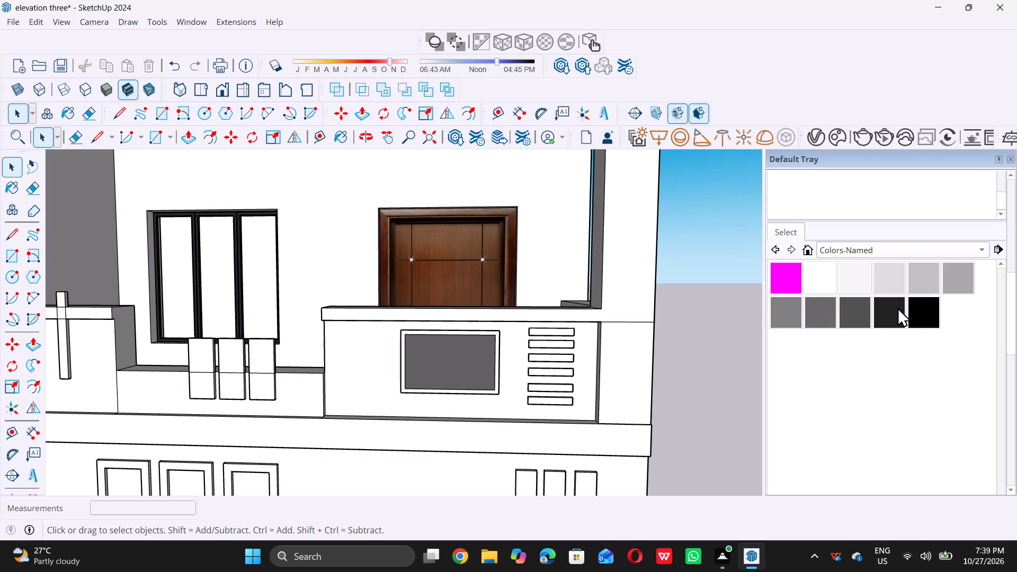
{"action": "left_click", "coordinate": [897, 307]}
{"action": "scroll", "coordinate": [433, 381], "scroll_direction": "up", "scroll_amount": 7}
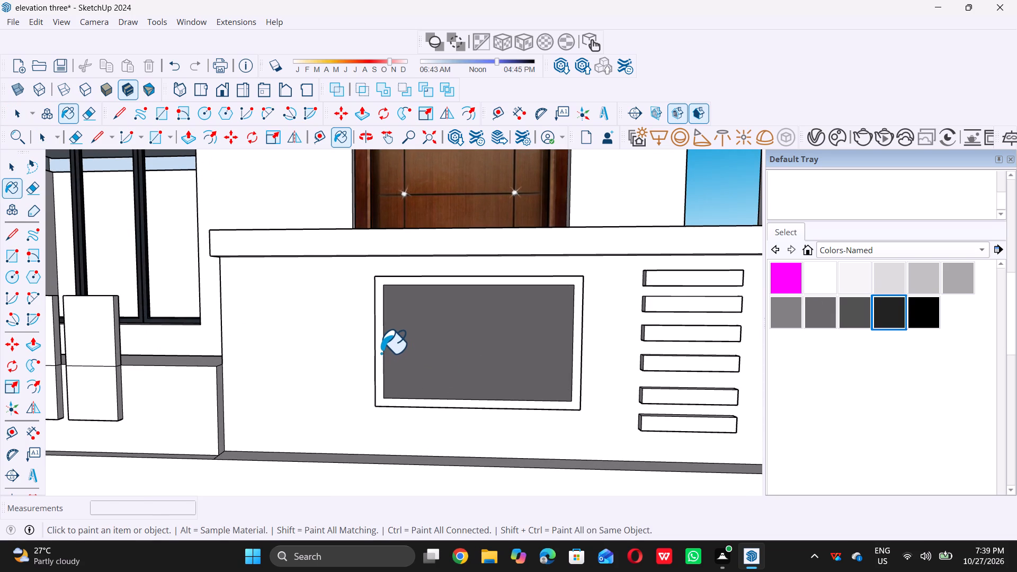
{"action": "left_click", "coordinate": [380, 353]}
{"action": "key", "text": "space"}
{"action": "scroll", "coordinate": [423, 406], "scroll_direction": "down", "scroll_amount": 3}
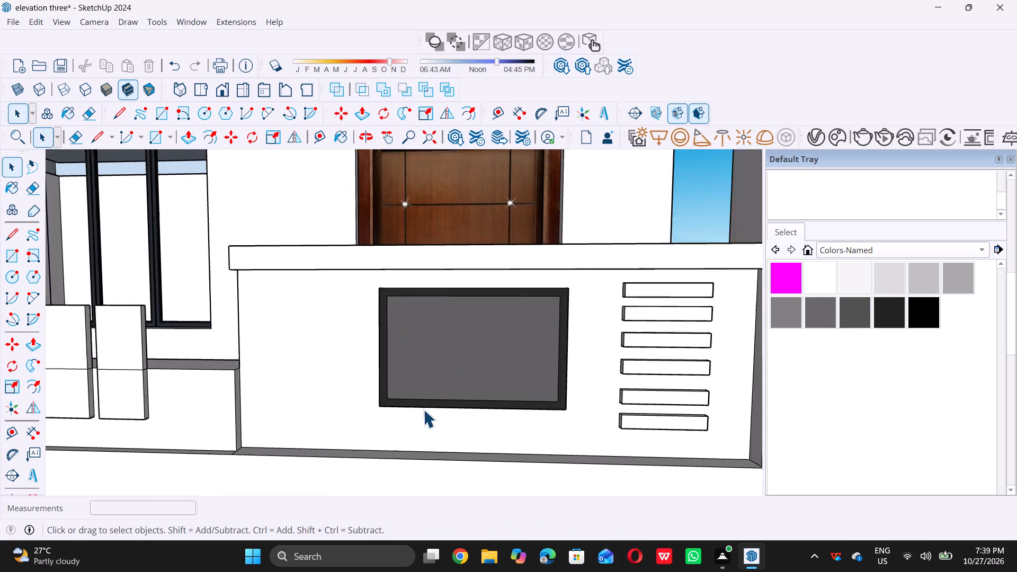
Paint the face inside the top-floor parapet's rectangular frame the same dark grey as the middle-floor panel.
{"action": "scroll", "coordinate": [423, 409], "scroll_direction": "down", "scroll_amount": 17}
{"action": "scroll", "coordinate": [499, 399], "scroll_direction": "down", "scroll_amount": 3}
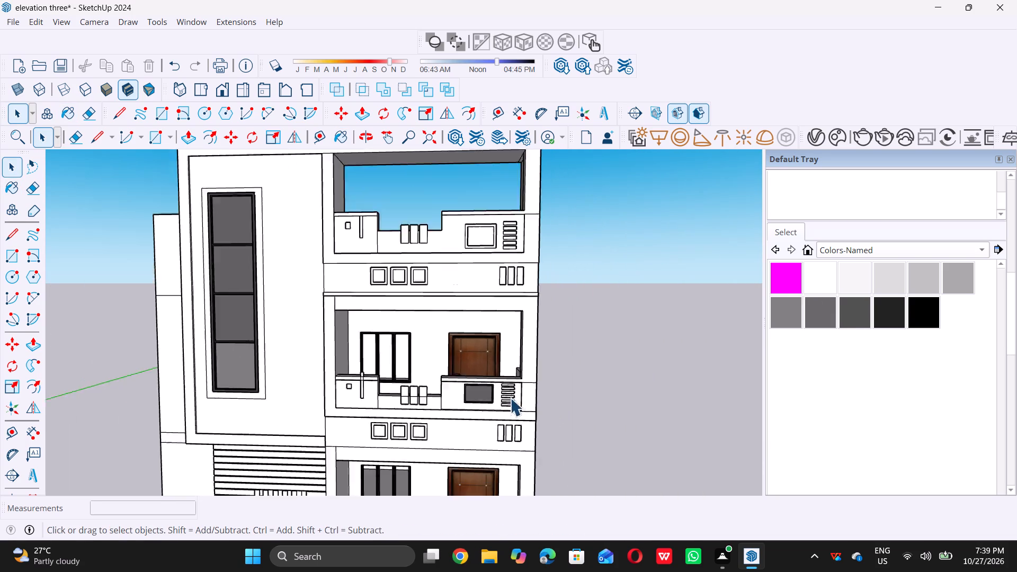
{"action": "scroll", "coordinate": [510, 398], "scroll_direction": "down", "scroll_amount": 4}
{"action": "middle_click_drag", "start_coordinate": [449, 319], "coordinate": [467, 324]}
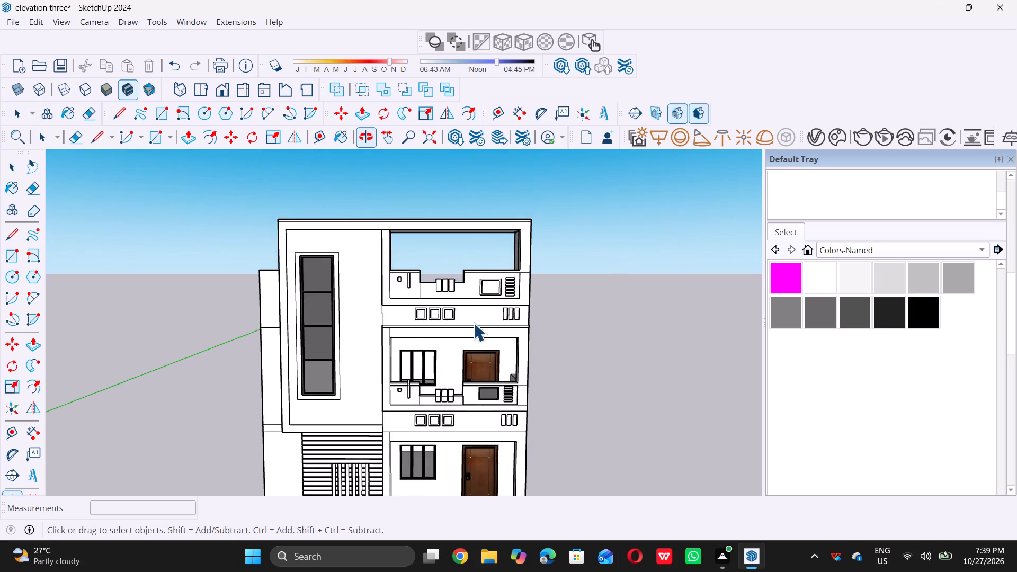
{"action": "scroll", "coordinate": [474, 323], "scroll_direction": "up", "scroll_amount": 10}
{"action": "scroll", "coordinate": [501, 249], "scroll_direction": "up", "scroll_amount": 4}
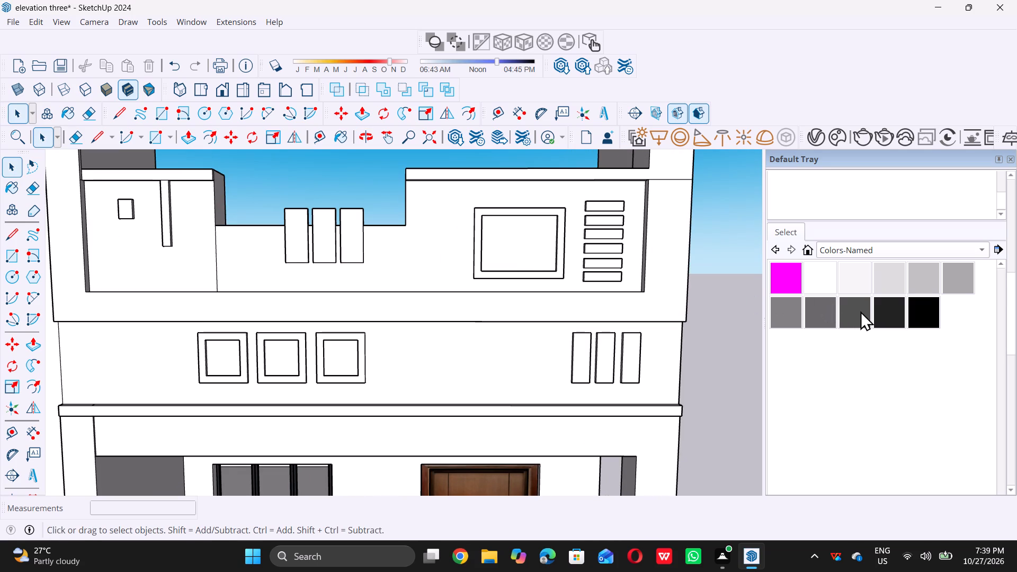
{"action": "left_click", "coordinate": [861, 311]}
{"action": "left_click", "coordinate": [512, 254]}
{"action": "scroll", "coordinate": [524, 237], "scroll_direction": "up", "scroll_amount": 5}
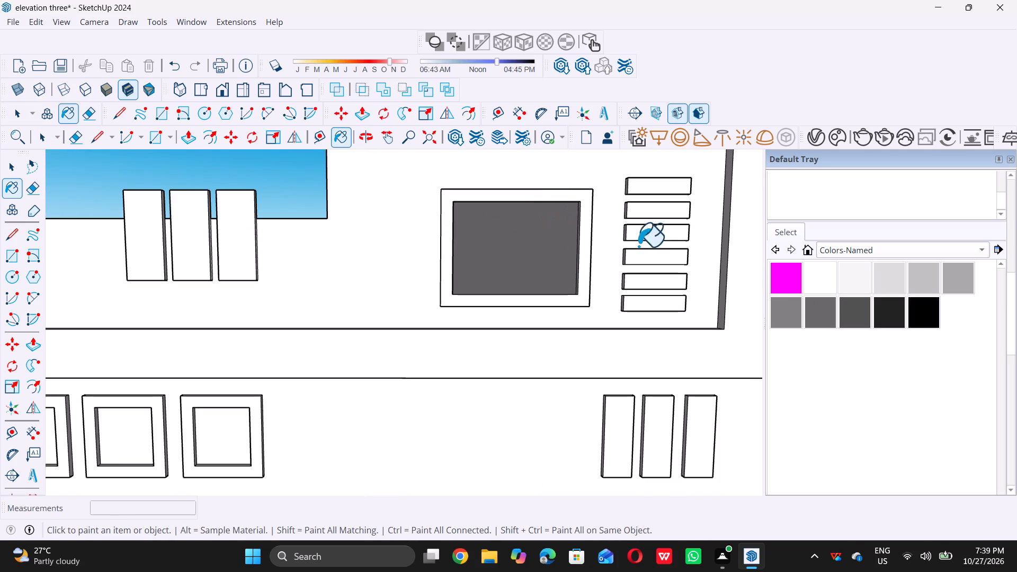
{"action": "key", "text": "space"}
Paint the frame around the top-floor parapet's grey panel near-black from Colors-Named.
{"action": "left_click", "coordinate": [892, 312]}
{"action": "scroll", "coordinate": [513, 211], "scroll_direction": "up", "scroll_amount": 4}
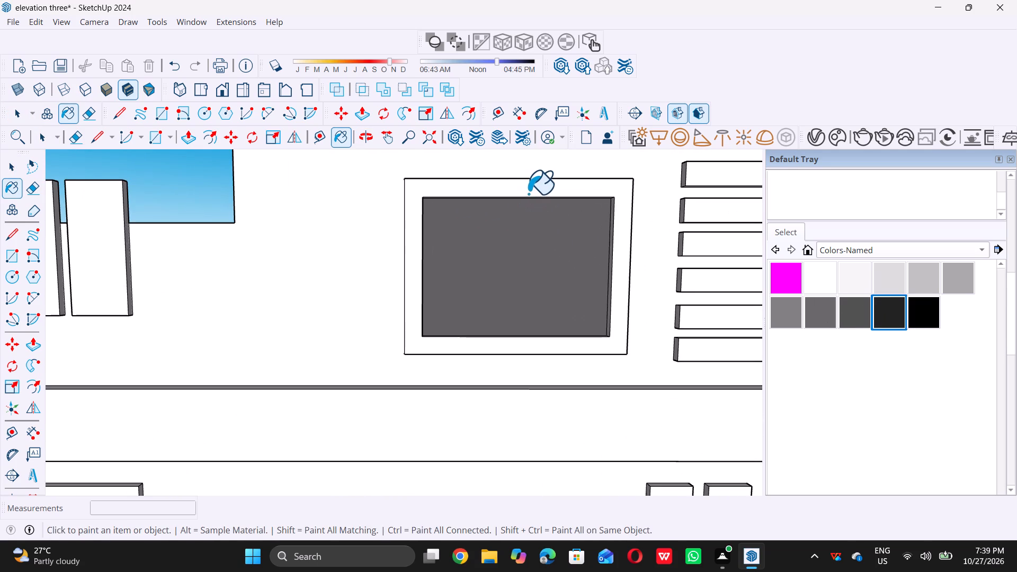
{"action": "left_click", "coordinate": [528, 193]}
{"action": "key", "text": "space"}
{"action": "scroll", "coordinate": [548, 308], "scroll_direction": "down", "scroll_amount": 20}
{"action": "scroll", "coordinate": [548, 308], "scroll_direction": "down", "scroll_amount": 1}
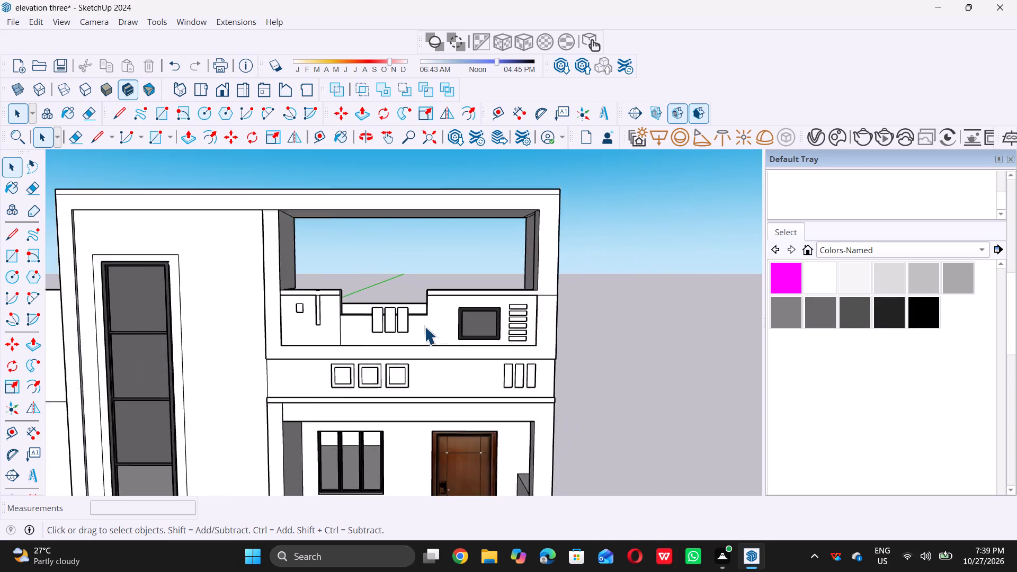
Examine the building's front elevation and the surround of the tall window from several angles.
{"action": "scroll", "coordinate": [424, 326], "scroll_direction": "down", "scroll_amount": 5}
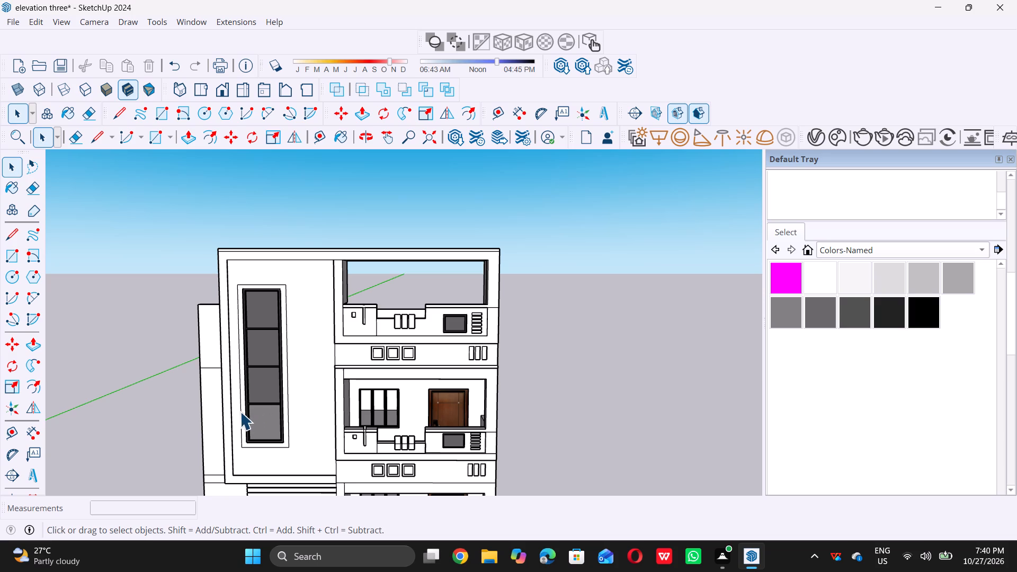
{"action": "scroll", "coordinate": [250, 356], "scroll_direction": "down", "scroll_amount": 5}
{"action": "middle_click_drag", "start_coordinate": [239, 387], "coordinate": [363, 412]}
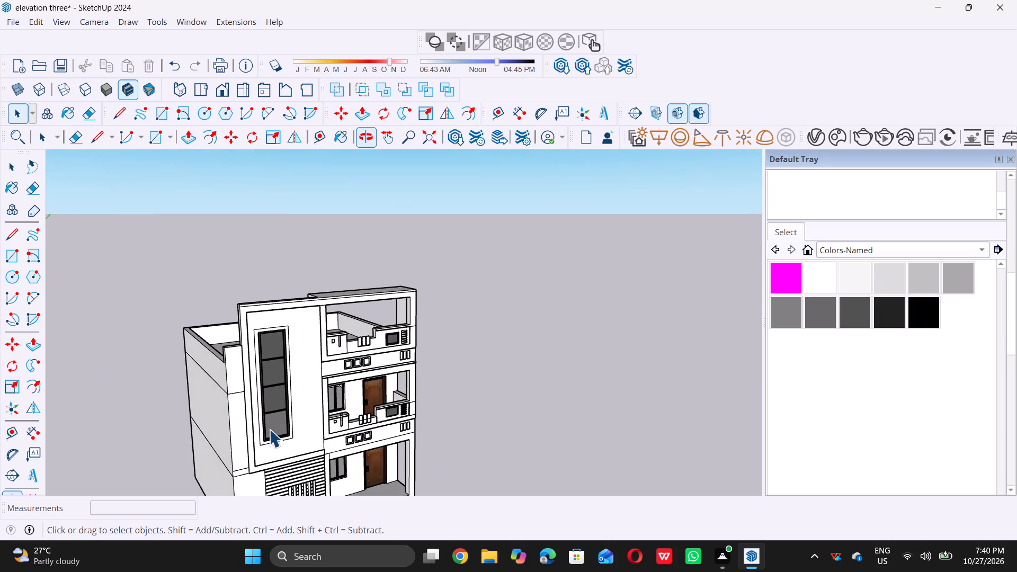
{"action": "scroll", "coordinate": [251, 449], "scroll_direction": "up", "scroll_amount": 9}
{"action": "key", "text": "space"}
{"action": "scroll", "coordinate": [276, 424], "scroll_direction": "down", "scroll_amount": 3}
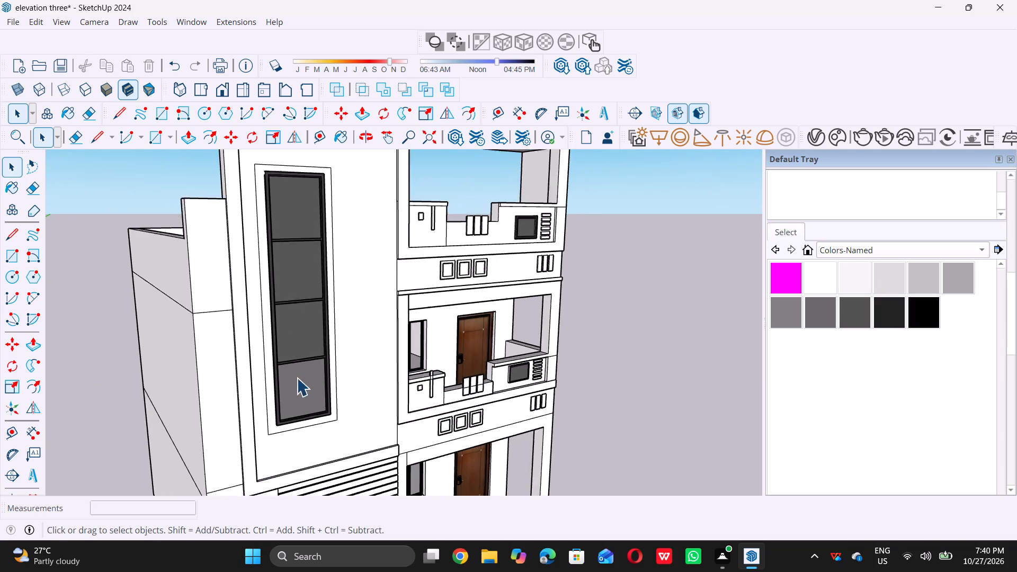
{"action": "scroll", "coordinate": [297, 378], "scroll_direction": "down", "scroll_amount": 8}
{"action": "middle_click_drag", "start_coordinate": [308, 390], "coordinate": [300, 351]}
{"action": "scroll", "coordinate": [300, 356], "scroll_direction": "up", "scroll_amount": 5}
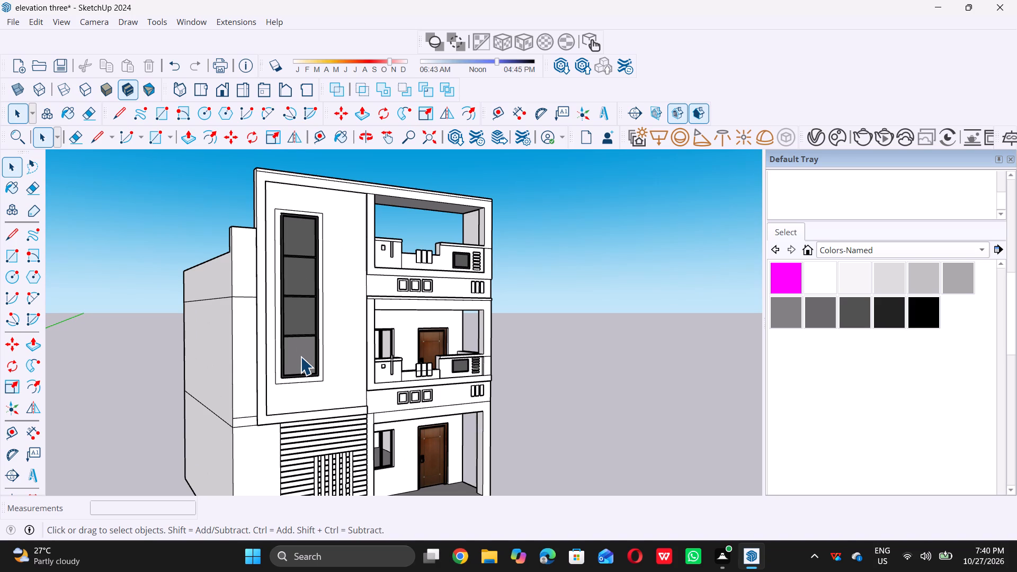
{"action": "scroll", "coordinate": [300, 356], "scroll_direction": "up", "scroll_amount": 1}
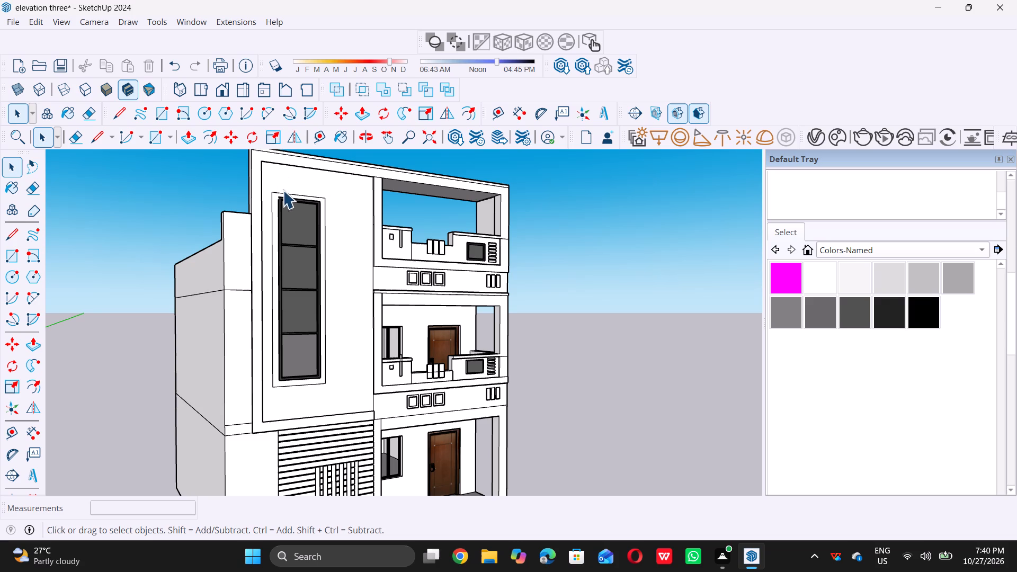
{"action": "middle_click_drag", "start_coordinate": [271, 262], "coordinate": [122, 265]}
{"action": "scroll", "coordinate": [296, 257], "scroll_direction": "up", "scroll_amount": 1}
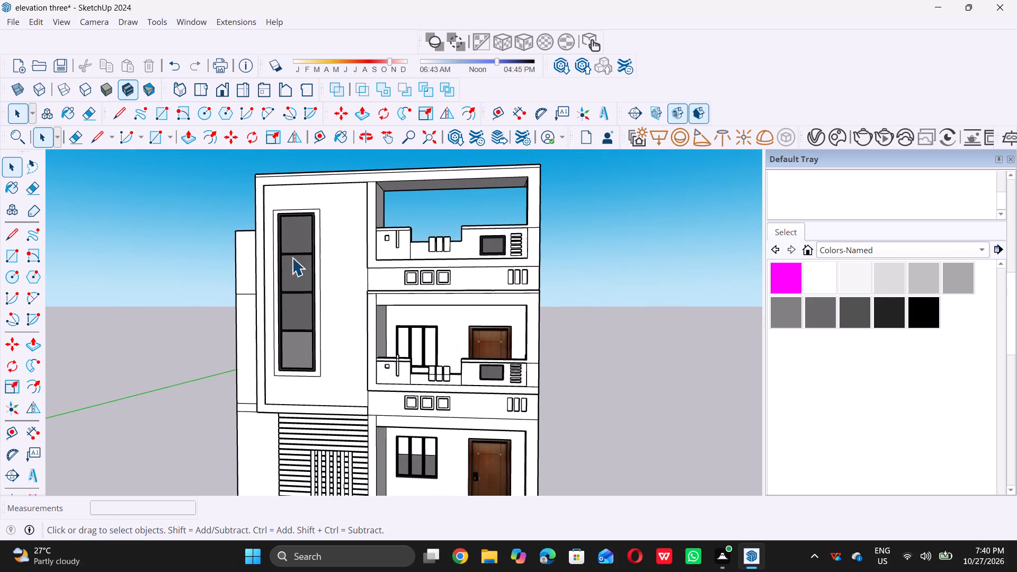
{"action": "scroll", "coordinate": [292, 257], "scroll_direction": "up", "scroll_amount": 19}
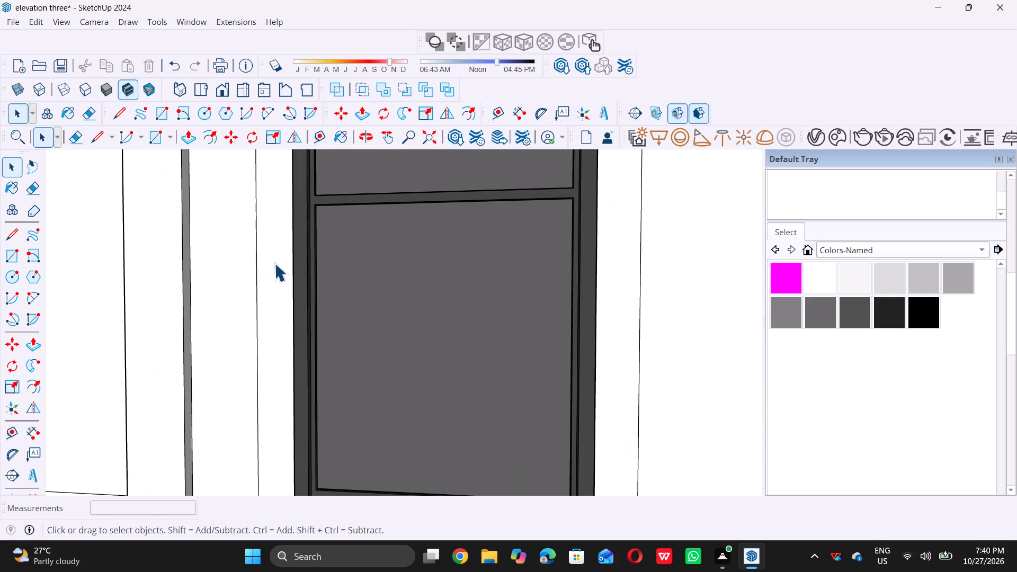
{"action": "scroll", "coordinate": [594, 305], "scroll_direction": "down", "scroll_amount": 1}
{"action": "middle_click_drag", "start_coordinate": [620, 304], "coordinate": [552, 306]}
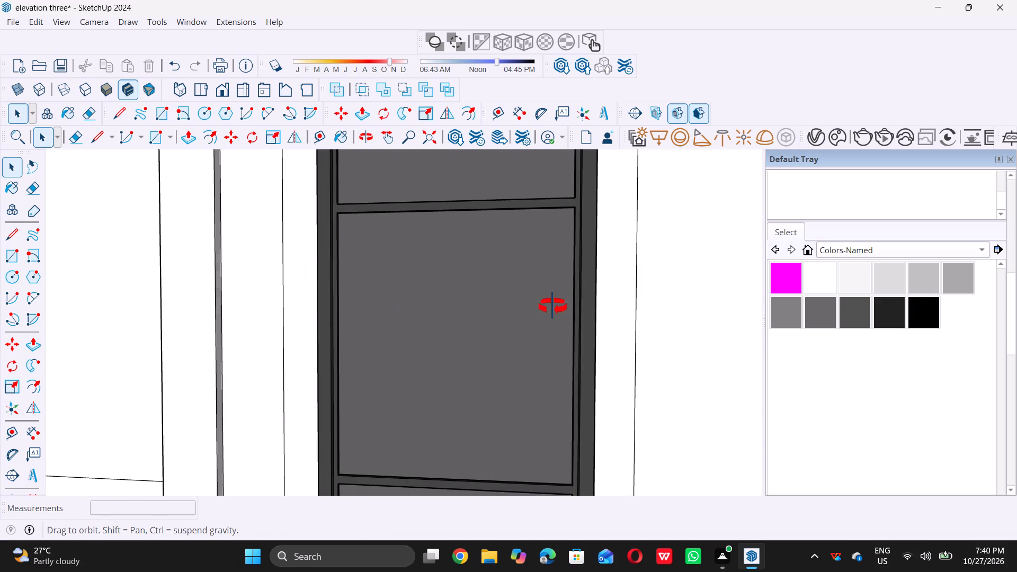
{"action": "middle_click_drag", "start_coordinate": [552, 306], "coordinate": [489, 317]}
{"action": "scroll", "coordinate": [498, 309], "scroll_direction": "down", "scroll_amount": 2}
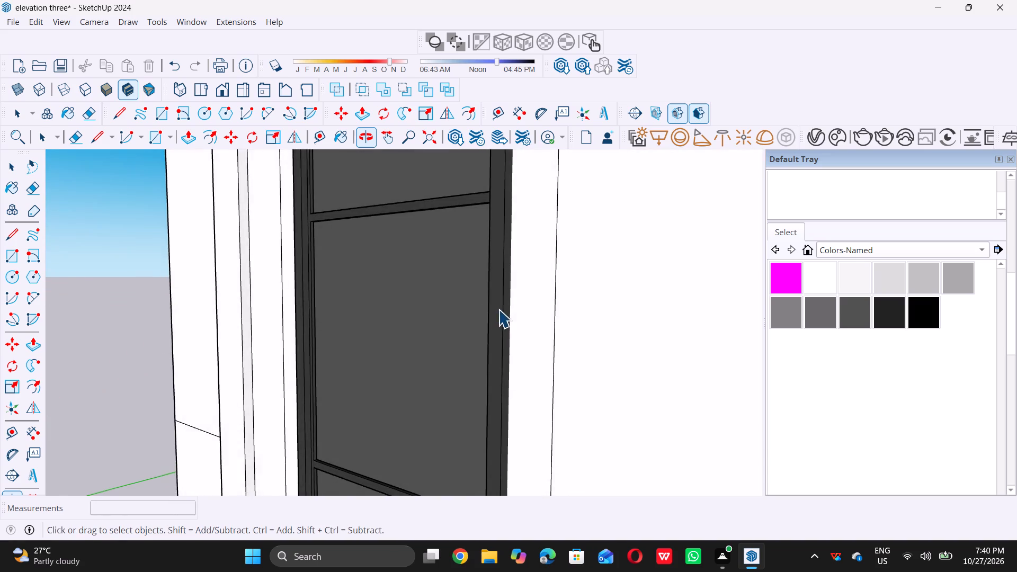
{"action": "scroll", "coordinate": [498, 309], "scroll_direction": "down", "scroll_amount": 20}
{"action": "scroll", "coordinate": [498, 309], "scroll_direction": "down", "scroll_amount": 2}
{"action": "middle_click_drag", "start_coordinate": [519, 289], "coordinate": [494, 285]}
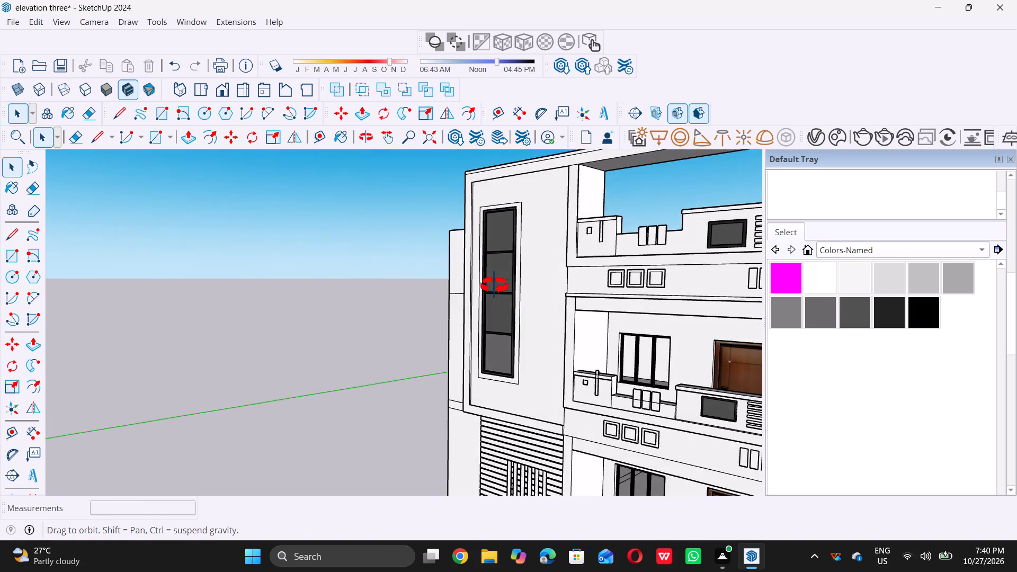
{"action": "middle_click_drag", "start_coordinate": [494, 285], "coordinate": [539, 327]}
{"action": "scroll", "coordinate": [540, 330], "scroll_direction": "down", "scroll_amount": 3}
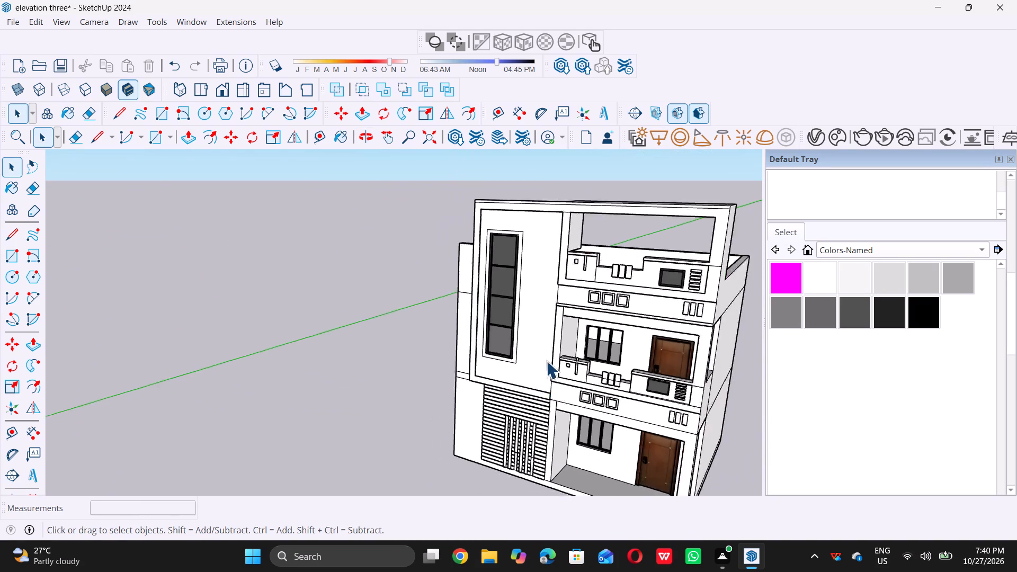
{"action": "scroll", "coordinate": [546, 361], "scroll_direction": "down", "scroll_amount": 9}
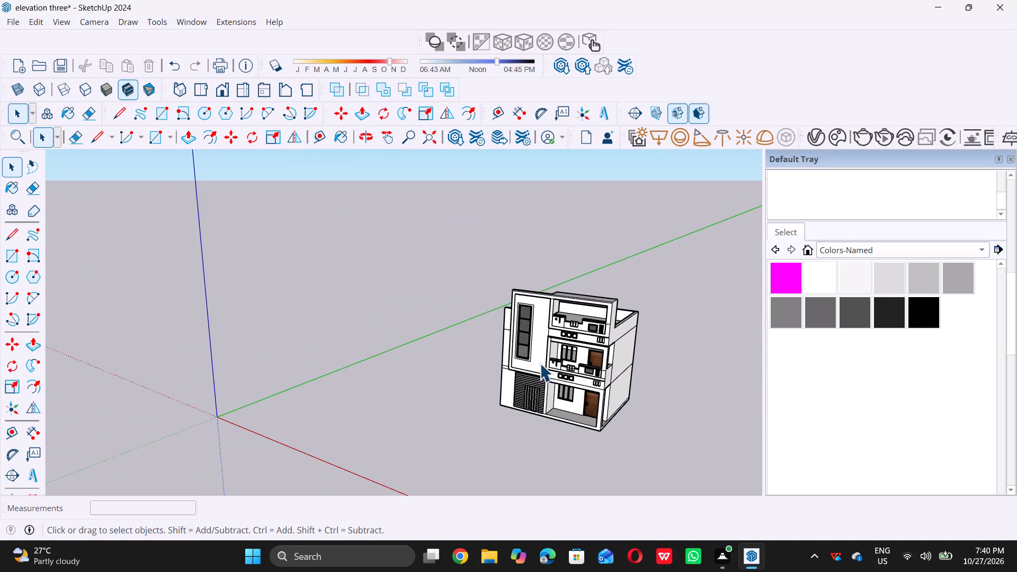
{"action": "scroll", "coordinate": [540, 363], "scroll_direction": "down", "scroll_amount": 5}
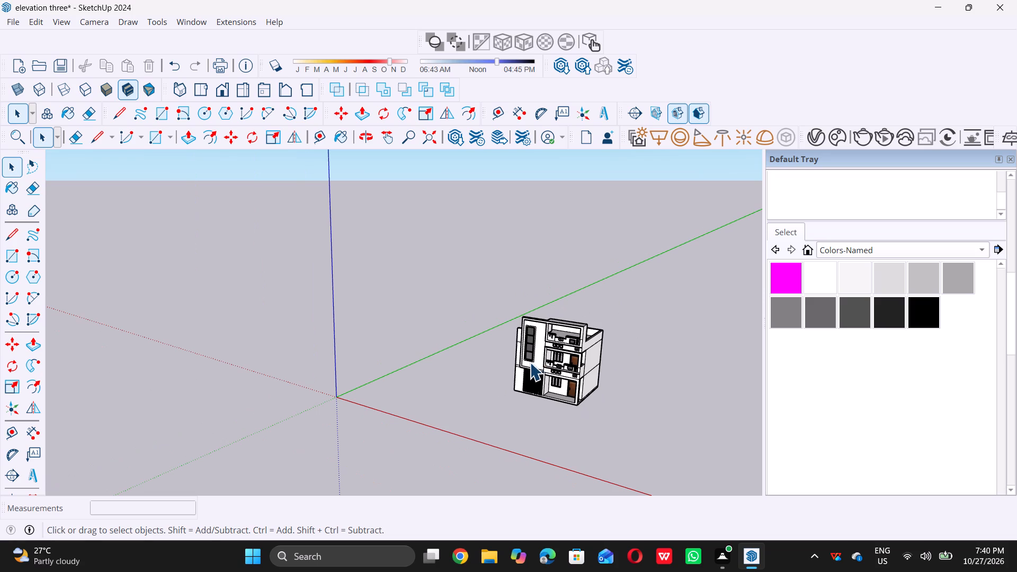
{"action": "middle_click_drag", "start_coordinate": [522, 361], "coordinate": [588, 348]}
{"action": "scroll", "coordinate": [498, 350], "scroll_direction": "up", "scroll_amount": 11}
{"action": "scroll", "coordinate": [546, 312], "scroll_direction": "up", "scroll_amount": 2}
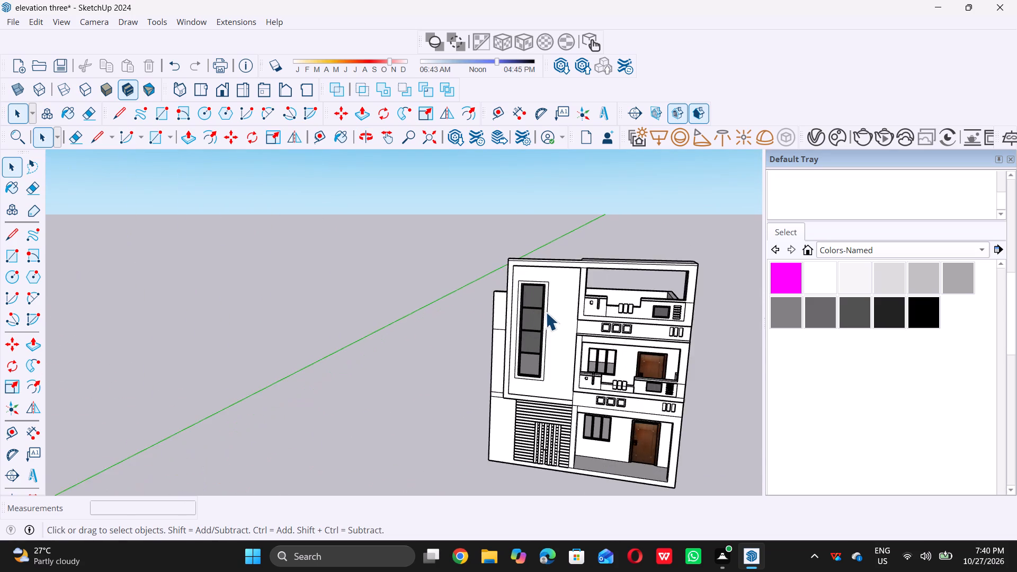
{"action": "scroll", "coordinate": [546, 312], "scroll_direction": "up", "scroll_amount": 4}
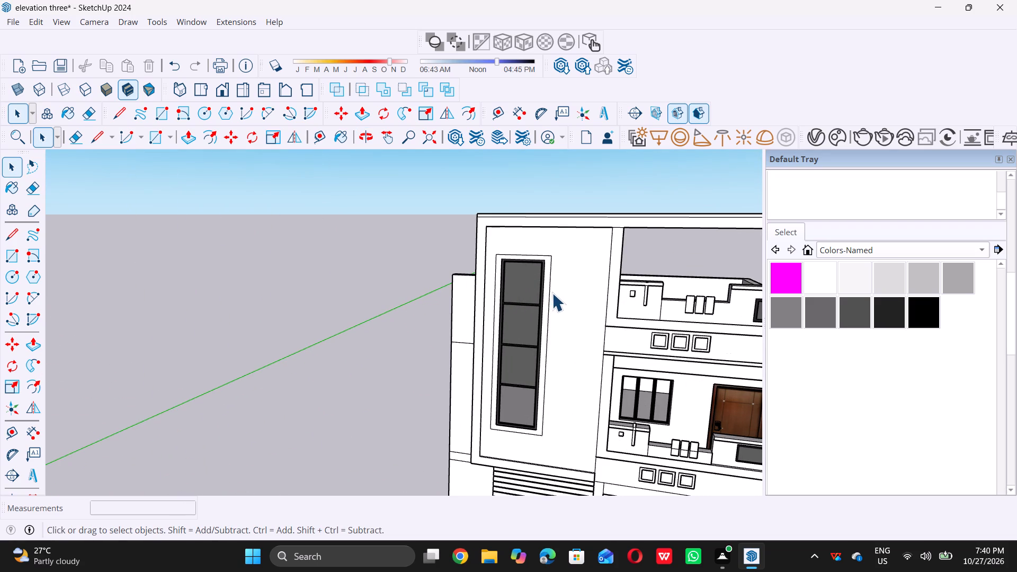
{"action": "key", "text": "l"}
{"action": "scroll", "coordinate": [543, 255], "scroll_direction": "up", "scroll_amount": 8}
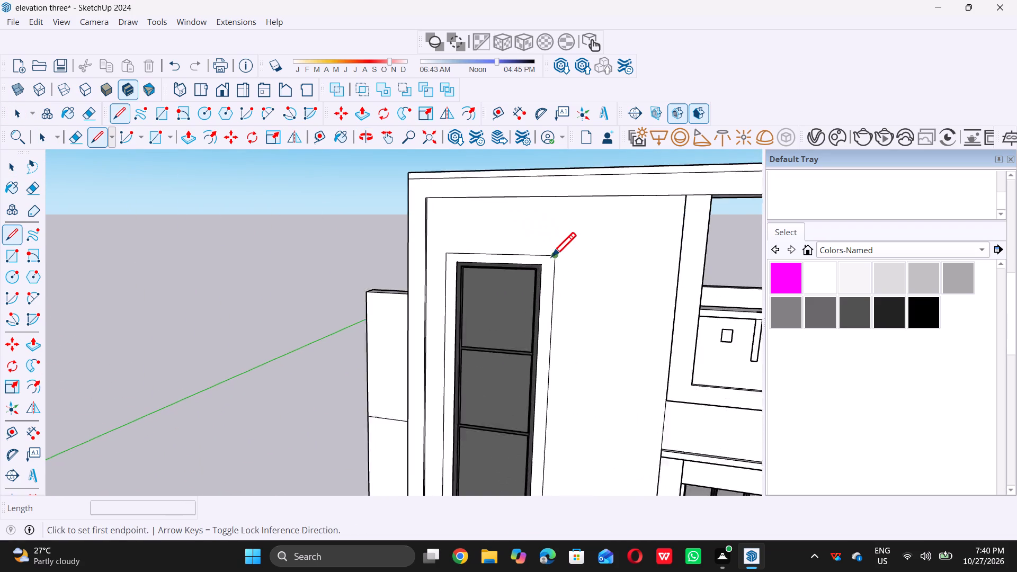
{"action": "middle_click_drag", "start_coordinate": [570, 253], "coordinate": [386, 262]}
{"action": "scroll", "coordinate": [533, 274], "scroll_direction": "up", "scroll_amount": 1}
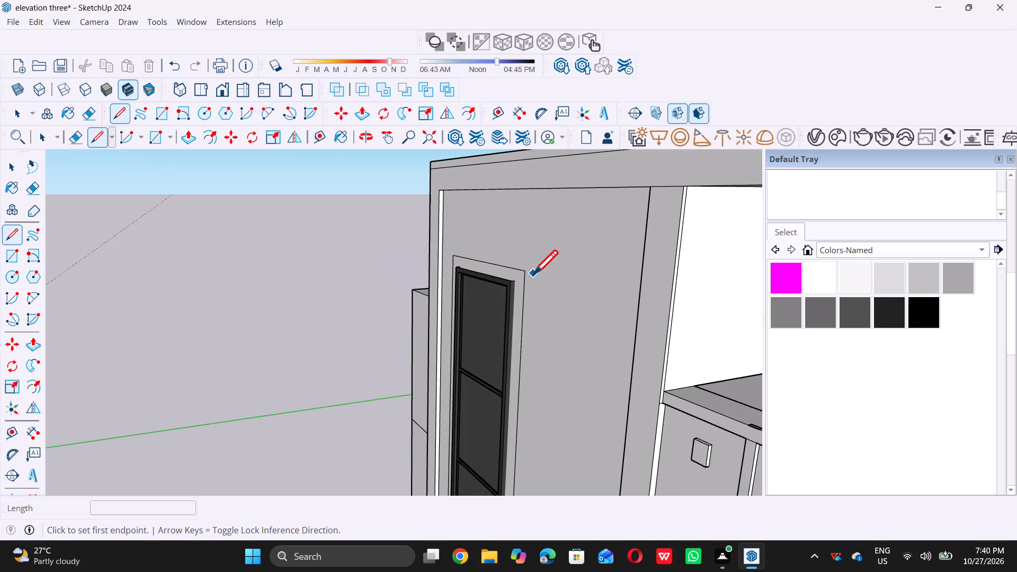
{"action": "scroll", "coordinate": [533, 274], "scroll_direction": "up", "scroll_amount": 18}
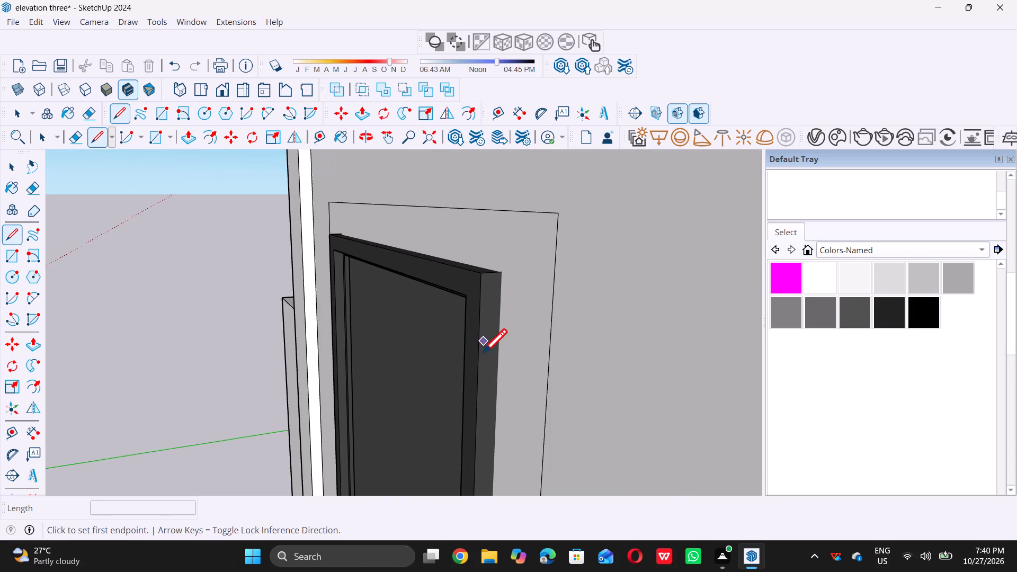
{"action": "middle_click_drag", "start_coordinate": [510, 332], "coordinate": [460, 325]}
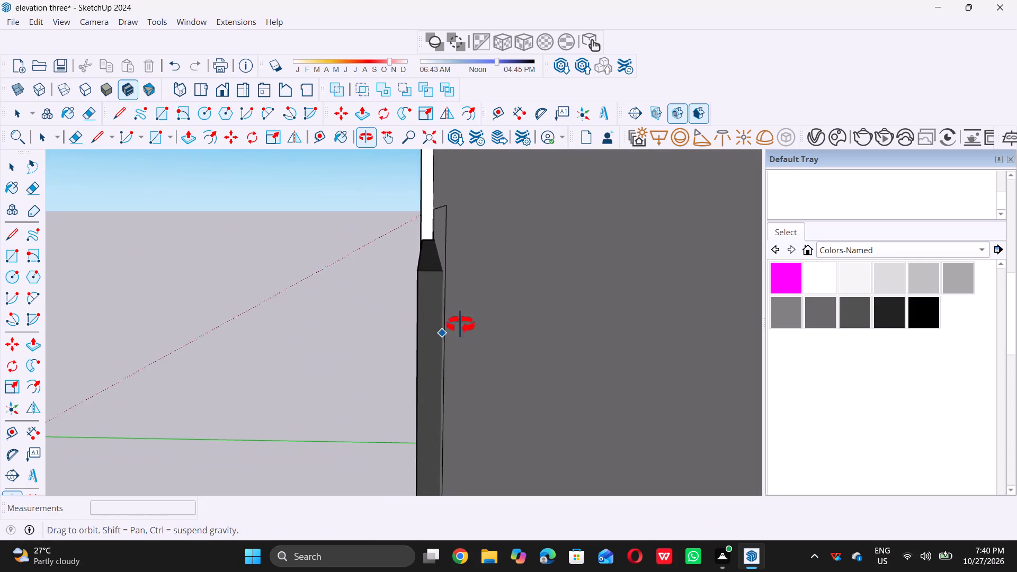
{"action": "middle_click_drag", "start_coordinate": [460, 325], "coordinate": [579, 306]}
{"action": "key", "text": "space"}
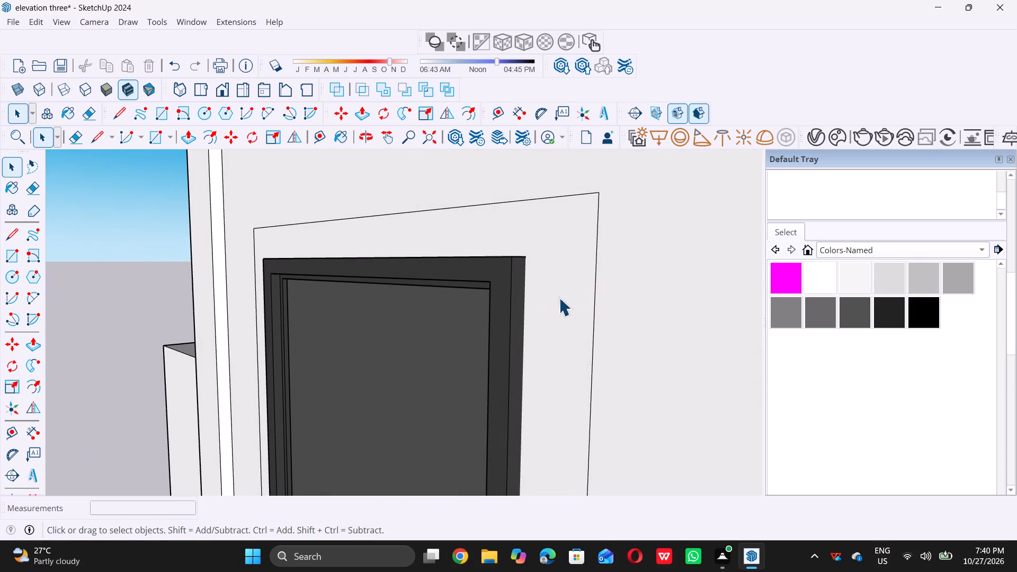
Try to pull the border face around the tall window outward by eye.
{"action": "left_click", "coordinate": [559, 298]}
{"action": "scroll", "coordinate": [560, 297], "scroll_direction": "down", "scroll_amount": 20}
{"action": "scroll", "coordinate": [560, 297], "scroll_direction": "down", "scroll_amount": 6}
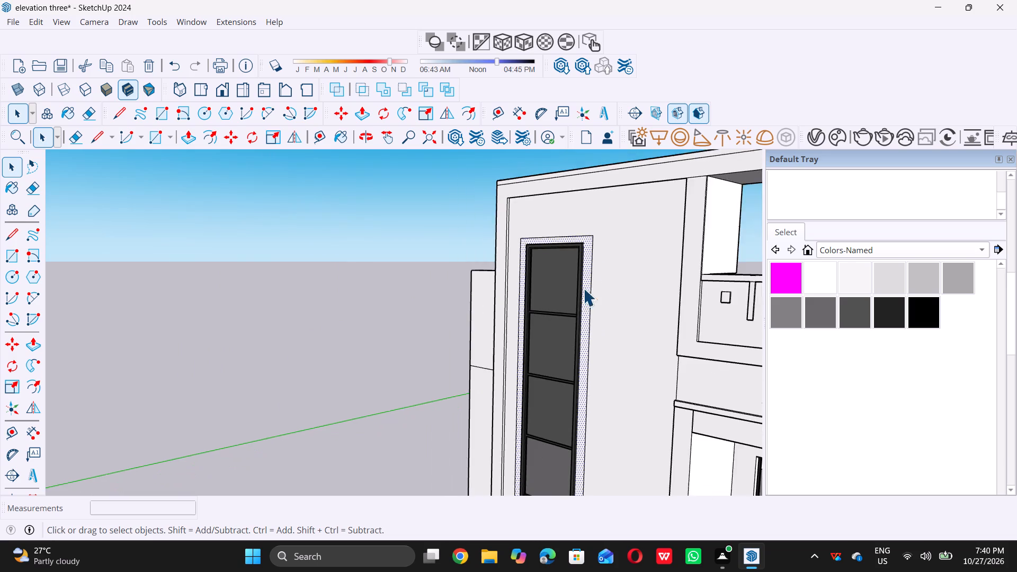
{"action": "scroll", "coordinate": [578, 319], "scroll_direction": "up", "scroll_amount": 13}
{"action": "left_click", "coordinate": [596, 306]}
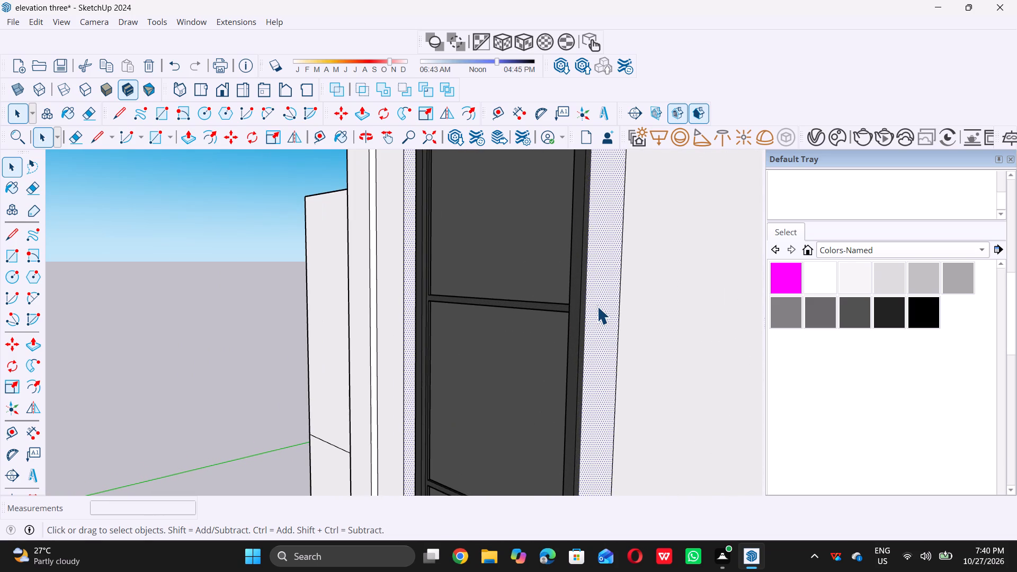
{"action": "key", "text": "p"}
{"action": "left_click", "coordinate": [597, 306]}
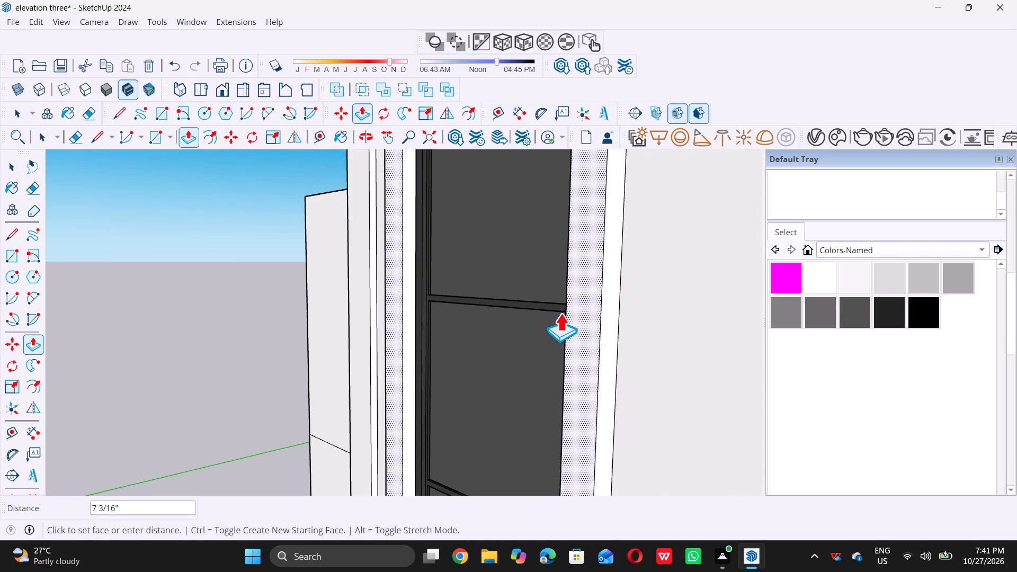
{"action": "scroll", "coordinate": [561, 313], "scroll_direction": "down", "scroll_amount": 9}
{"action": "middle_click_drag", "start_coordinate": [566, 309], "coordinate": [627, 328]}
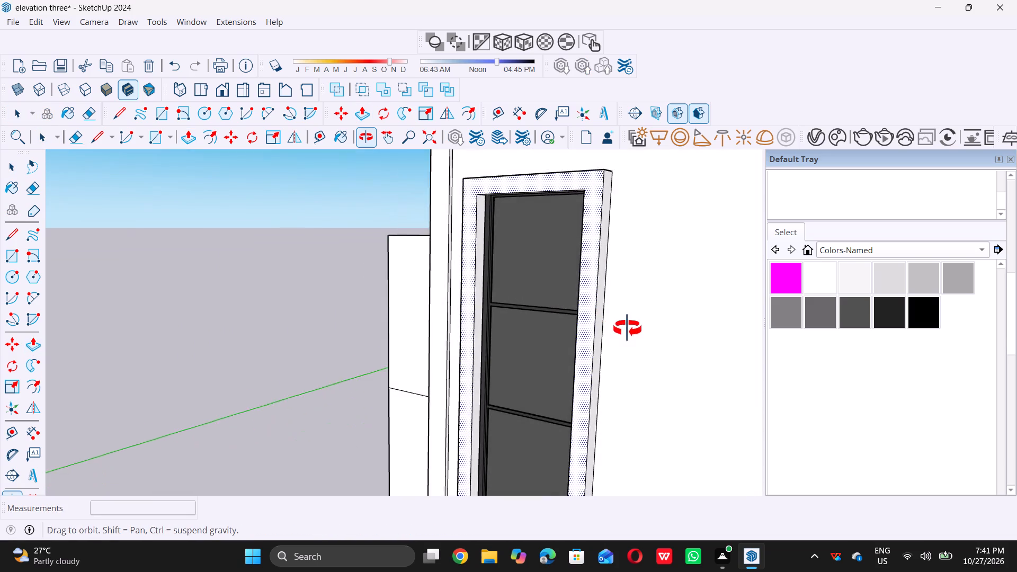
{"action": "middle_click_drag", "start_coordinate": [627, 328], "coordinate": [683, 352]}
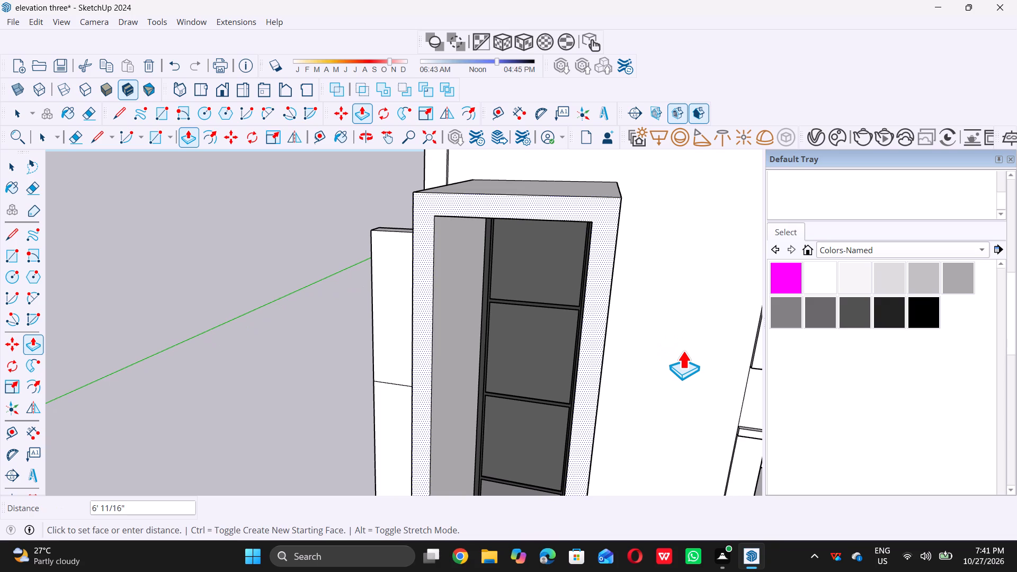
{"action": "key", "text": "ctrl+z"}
Pull the border face around the tall window outward 2" with Push/Pull.
{"action": "scroll", "coordinate": [590, 332], "scroll_direction": "up", "scroll_amount": 3}
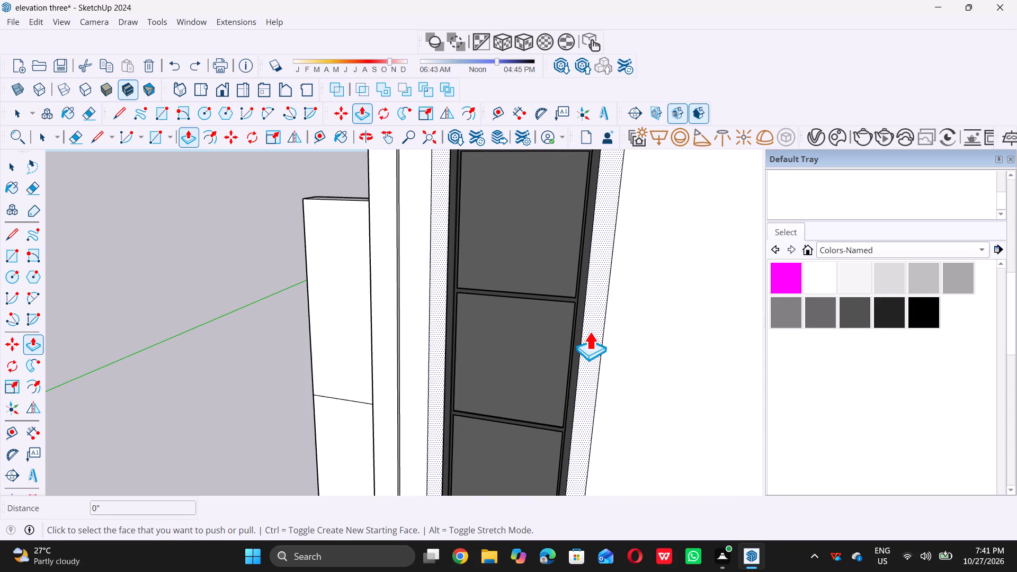
{"action": "left_click", "coordinate": [590, 332]}
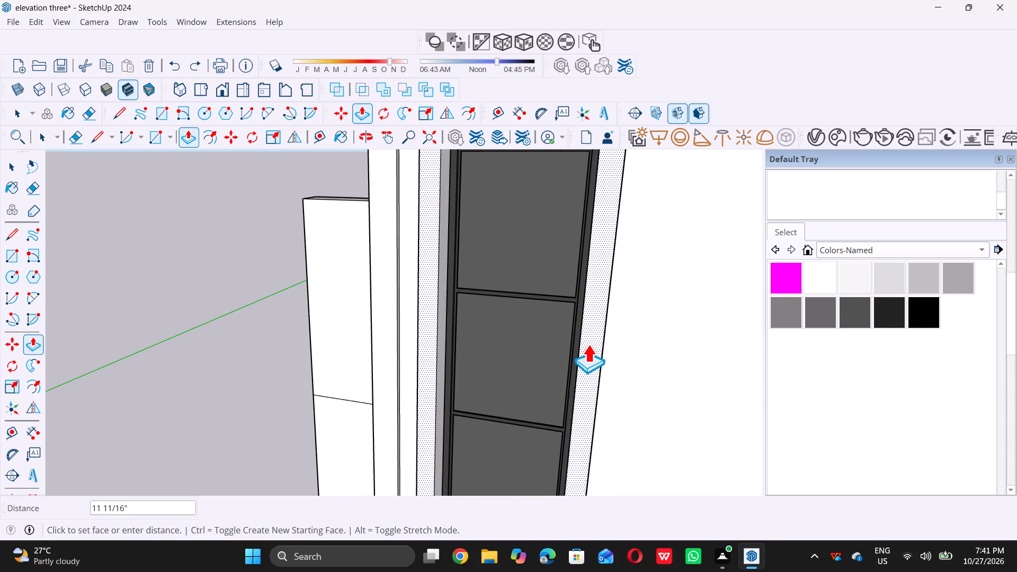
{"action": "key", "text": "2"}
{"action": "key", "text": "shift+quotedbl"}
{"action": "key", "text": "Return"}
{"action": "key", "text": "space"}
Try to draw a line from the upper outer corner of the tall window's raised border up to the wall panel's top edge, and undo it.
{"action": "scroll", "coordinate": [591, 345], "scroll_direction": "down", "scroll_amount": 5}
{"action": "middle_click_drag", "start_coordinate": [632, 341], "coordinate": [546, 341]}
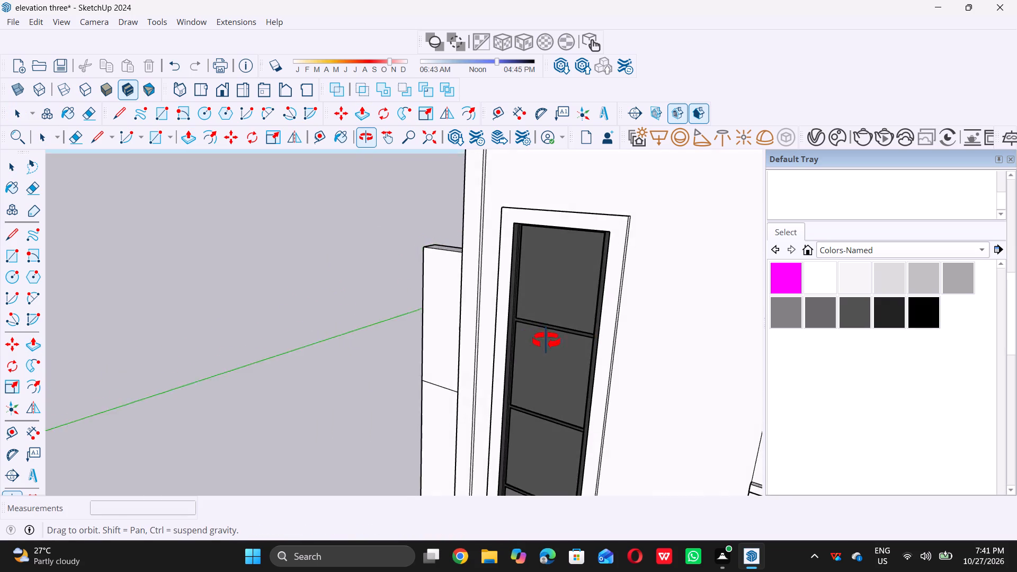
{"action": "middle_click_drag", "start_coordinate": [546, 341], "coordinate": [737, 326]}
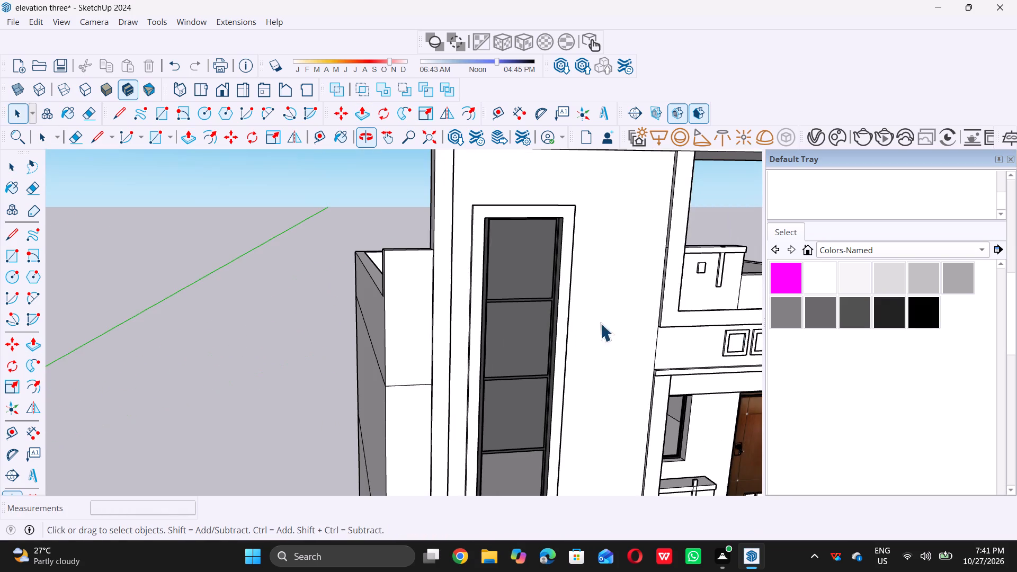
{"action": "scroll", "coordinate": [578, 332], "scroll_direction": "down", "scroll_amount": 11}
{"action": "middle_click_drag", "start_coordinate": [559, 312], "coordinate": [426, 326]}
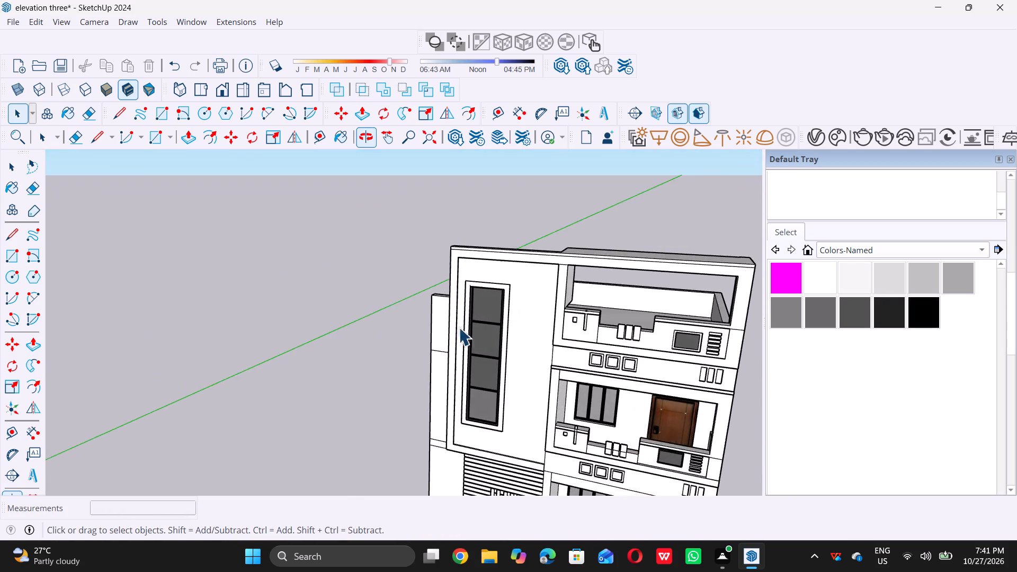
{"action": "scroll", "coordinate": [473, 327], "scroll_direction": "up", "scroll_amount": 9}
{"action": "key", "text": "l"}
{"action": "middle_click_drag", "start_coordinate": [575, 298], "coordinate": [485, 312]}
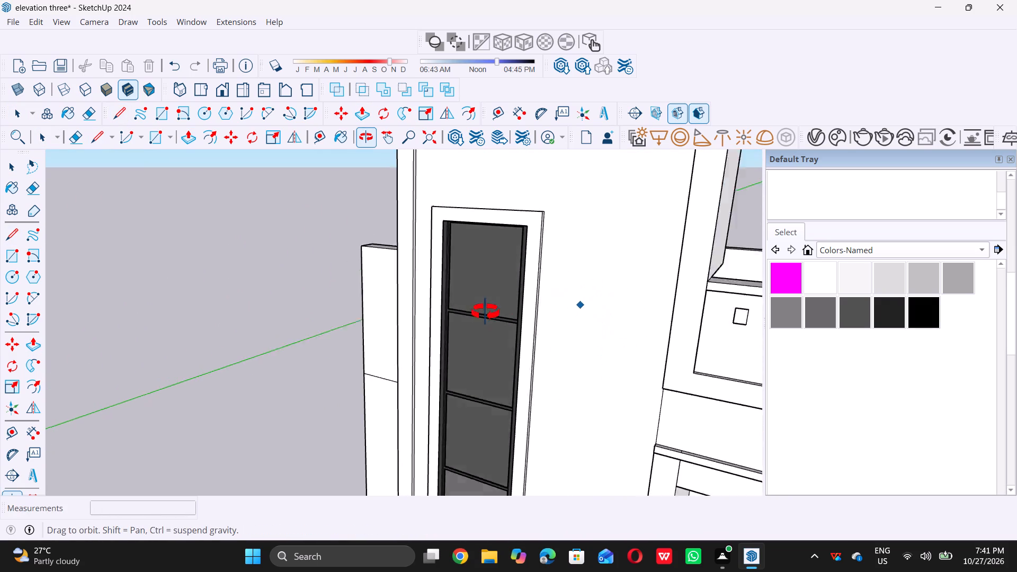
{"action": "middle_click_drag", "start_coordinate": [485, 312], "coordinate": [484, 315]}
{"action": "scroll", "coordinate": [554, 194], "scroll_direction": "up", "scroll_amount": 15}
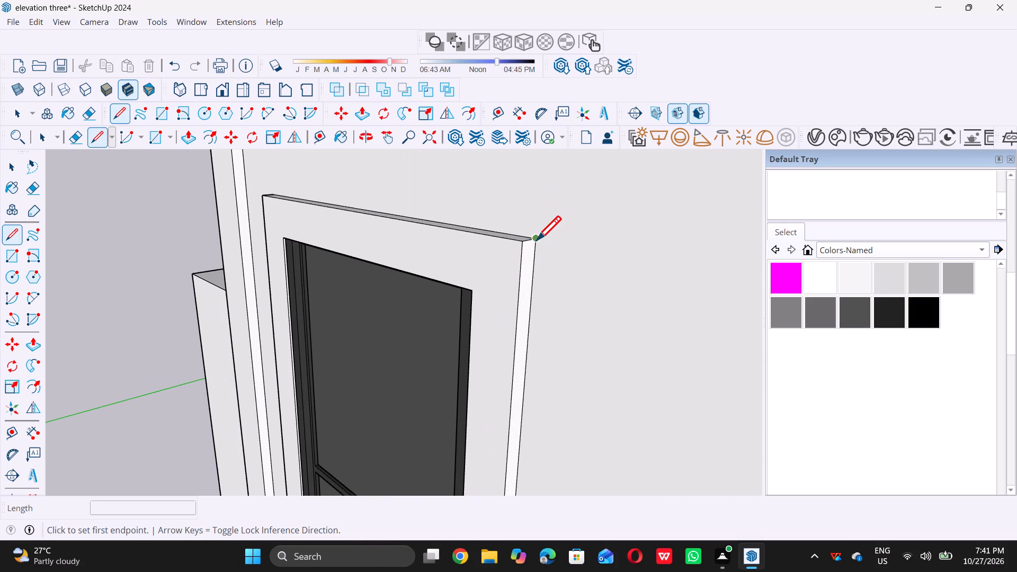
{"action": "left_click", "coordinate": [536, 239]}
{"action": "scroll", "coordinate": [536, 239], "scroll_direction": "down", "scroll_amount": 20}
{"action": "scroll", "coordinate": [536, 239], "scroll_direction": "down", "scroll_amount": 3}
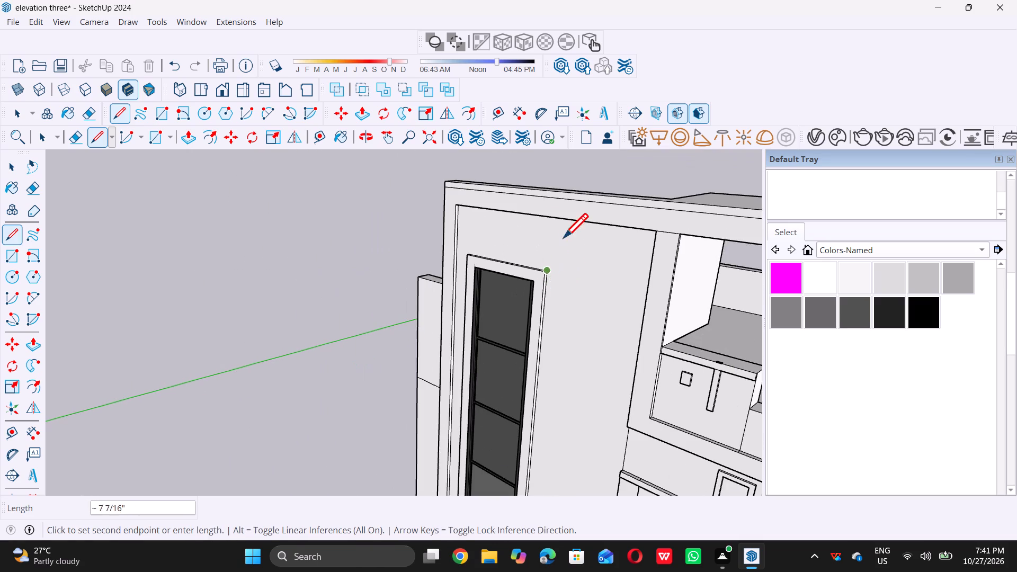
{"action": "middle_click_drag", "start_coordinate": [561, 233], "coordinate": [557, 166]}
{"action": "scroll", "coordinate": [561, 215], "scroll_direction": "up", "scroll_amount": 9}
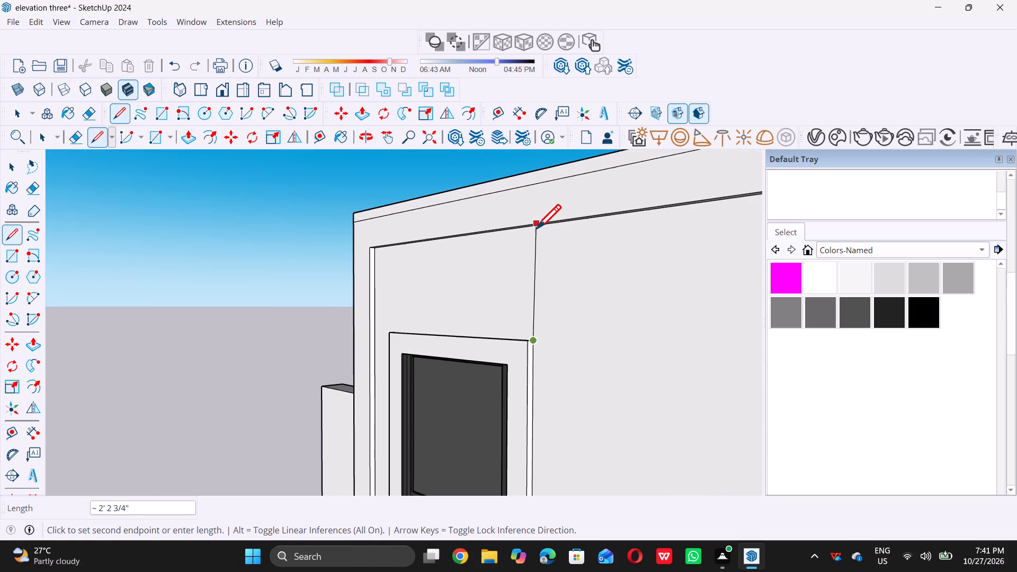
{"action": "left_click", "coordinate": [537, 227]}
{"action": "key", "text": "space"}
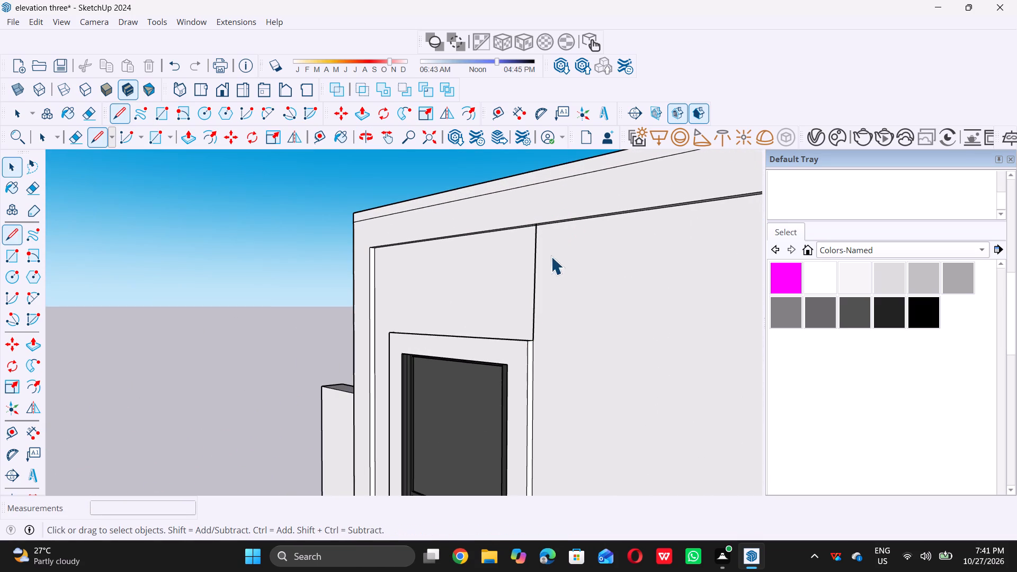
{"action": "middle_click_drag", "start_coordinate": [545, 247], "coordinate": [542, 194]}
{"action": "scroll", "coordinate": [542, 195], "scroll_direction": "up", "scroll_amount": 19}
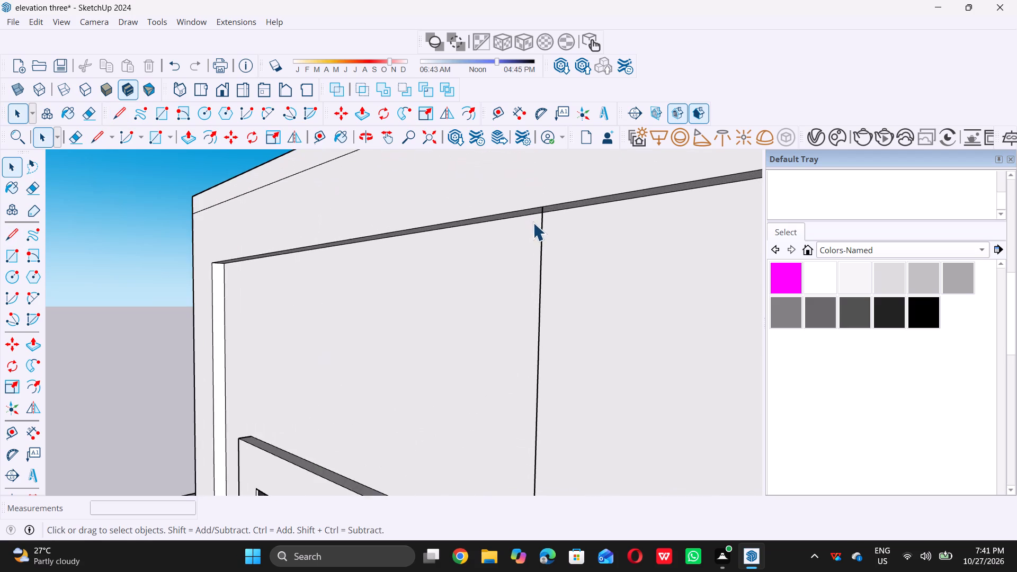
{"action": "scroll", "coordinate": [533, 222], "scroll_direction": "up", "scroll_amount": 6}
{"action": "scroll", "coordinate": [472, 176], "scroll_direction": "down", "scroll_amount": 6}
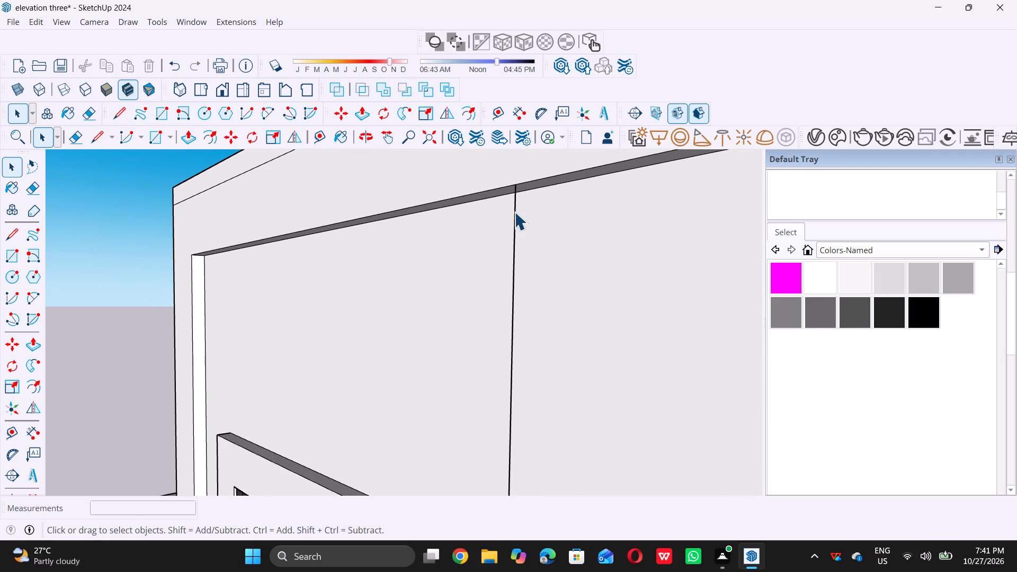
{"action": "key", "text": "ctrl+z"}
Draw a vertical line about 2' 2 5/8" long from the raised border's upper outer corner to the wall panel's top edge.
{"action": "scroll", "coordinate": [484, 228], "scroll_direction": "down", "scroll_amount": 6}
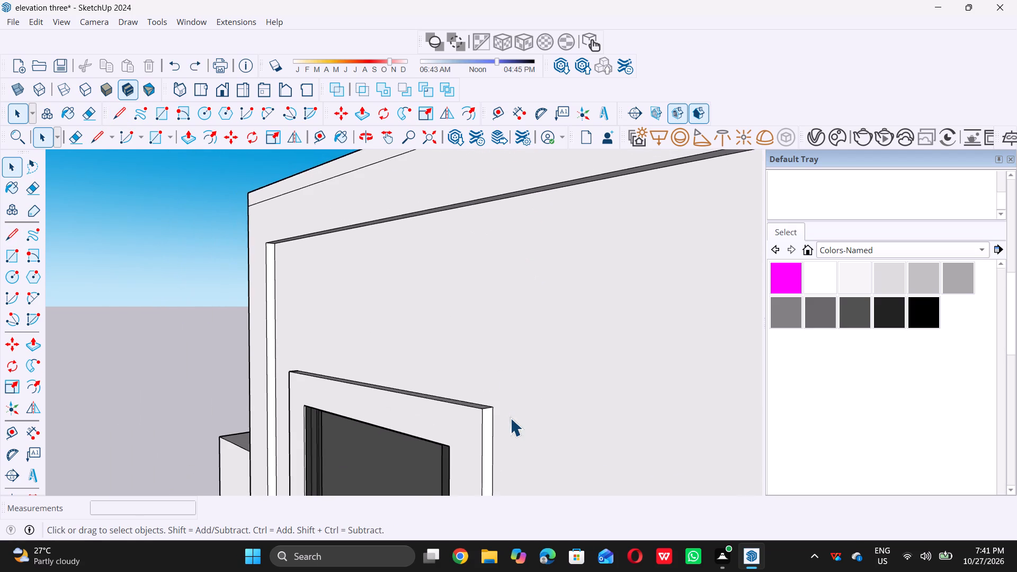
{"action": "scroll", "coordinate": [510, 426], "scroll_direction": "up", "scroll_amount": 8}
{"action": "key", "text": "l"}
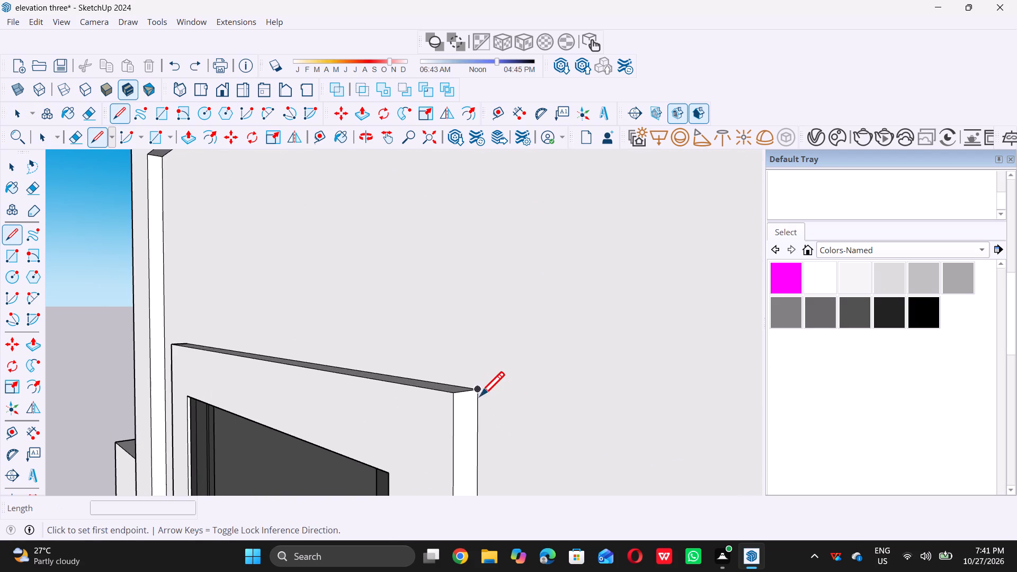
{"action": "left_click", "coordinate": [477, 391]}
{"action": "scroll", "coordinate": [478, 395], "scroll_direction": "down", "scroll_amount": 12}
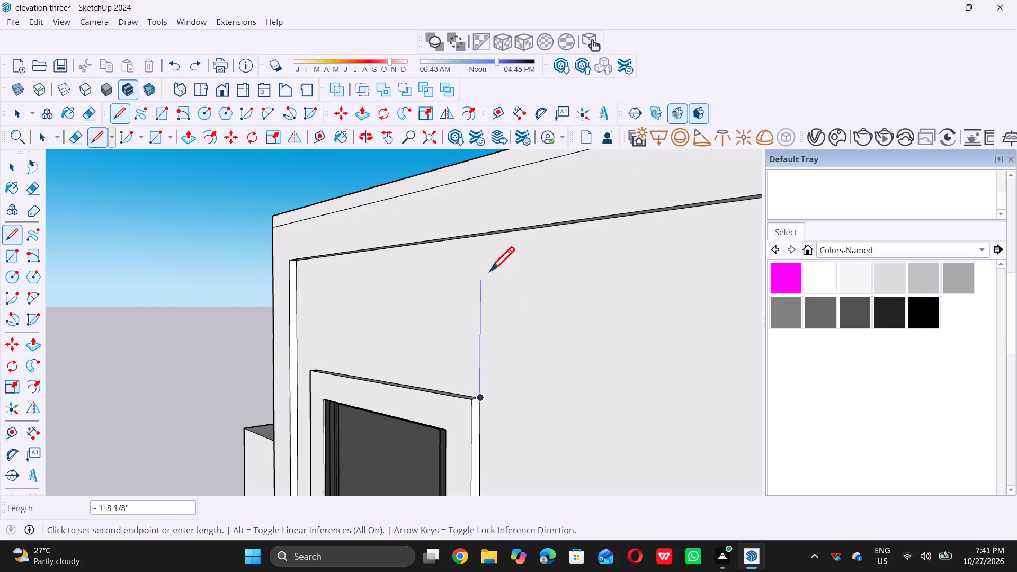
{"action": "scroll", "coordinate": [485, 240], "scroll_direction": "up", "scroll_amount": 1}
{"action": "left_click", "coordinate": [485, 237]}
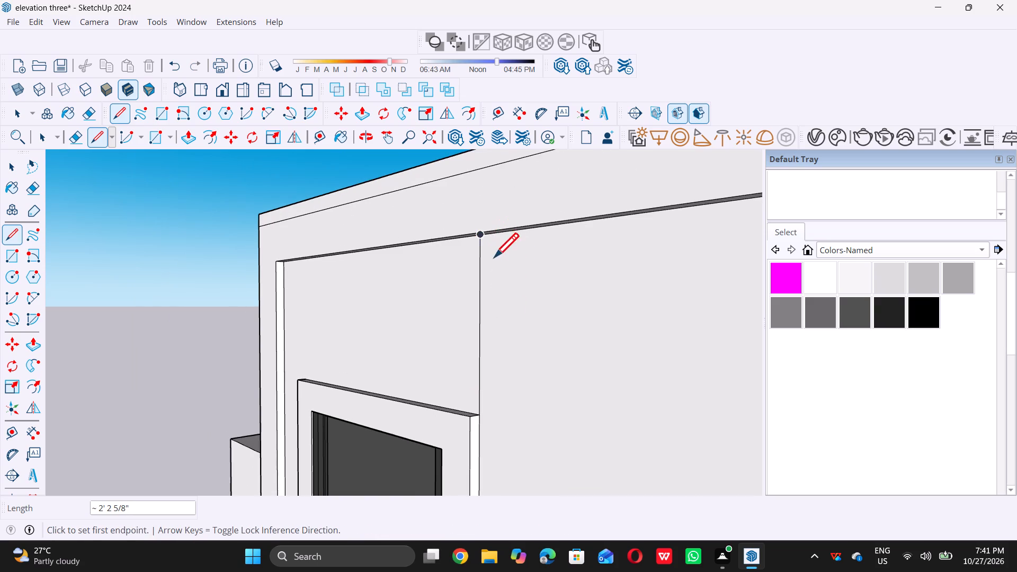
{"action": "key", "text": "space"}
Draw a vertical line about 2' 6" long from the raised border's lower outer corner down to the wall panel's bottom edge.
{"action": "scroll", "coordinate": [496, 264], "scroll_direction": "down", "scroll_amount": 20}
{"action": "scroll", "coordinate": [496, 264], "scroll_direction": "down", "scroll_amount": 6}
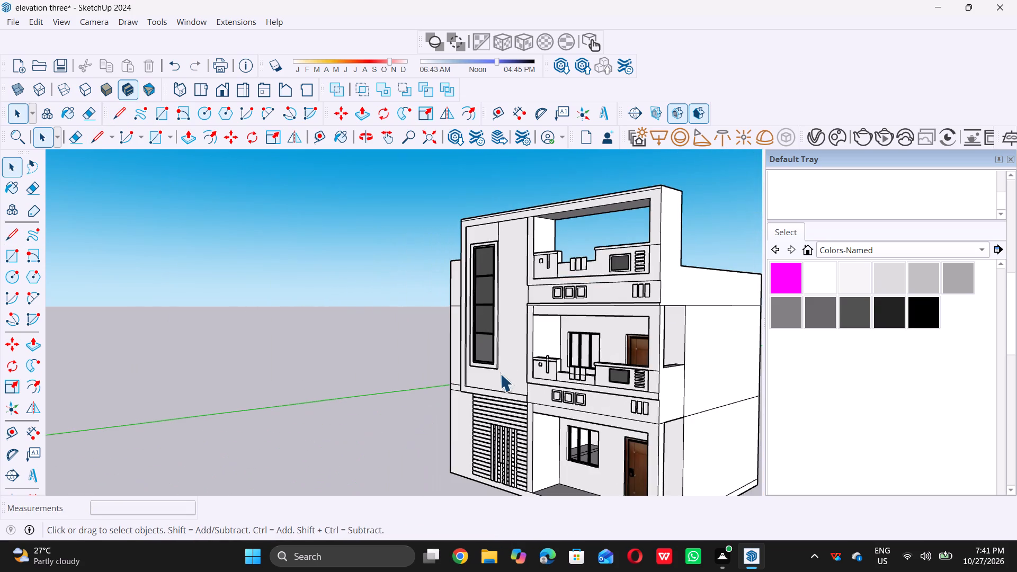
{"action": "scroll", "coordinate": [500, 374], "scroll_direction": "up", "scroll_amount": 20}
{"action": "scroll", "coordinate": [500, 374], "scroll_direction": "up", "scroll_amount": 15}
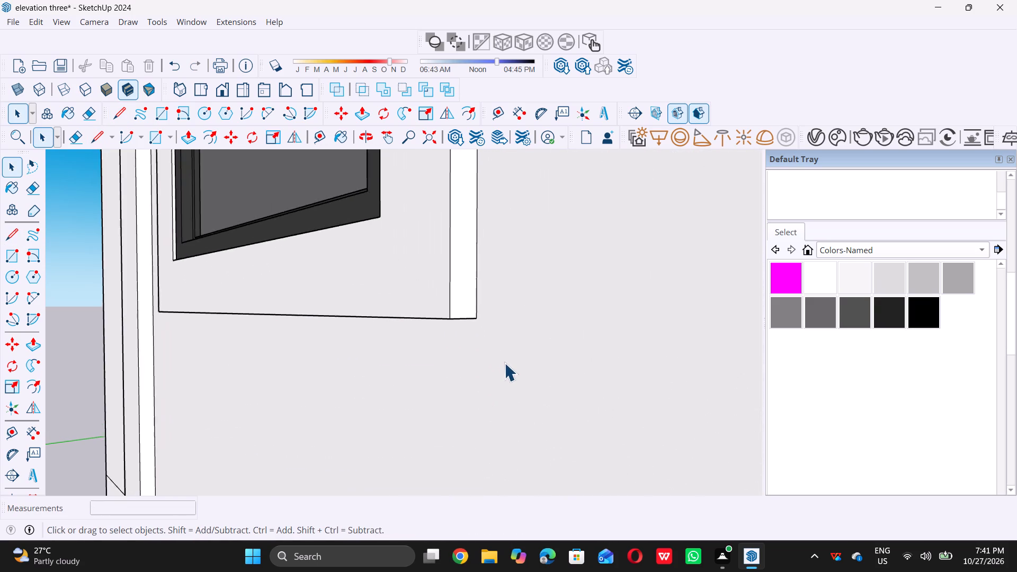
{"action": "key", "text": "l"}
{"action": "left_click", "coordinate": [466, 302]}
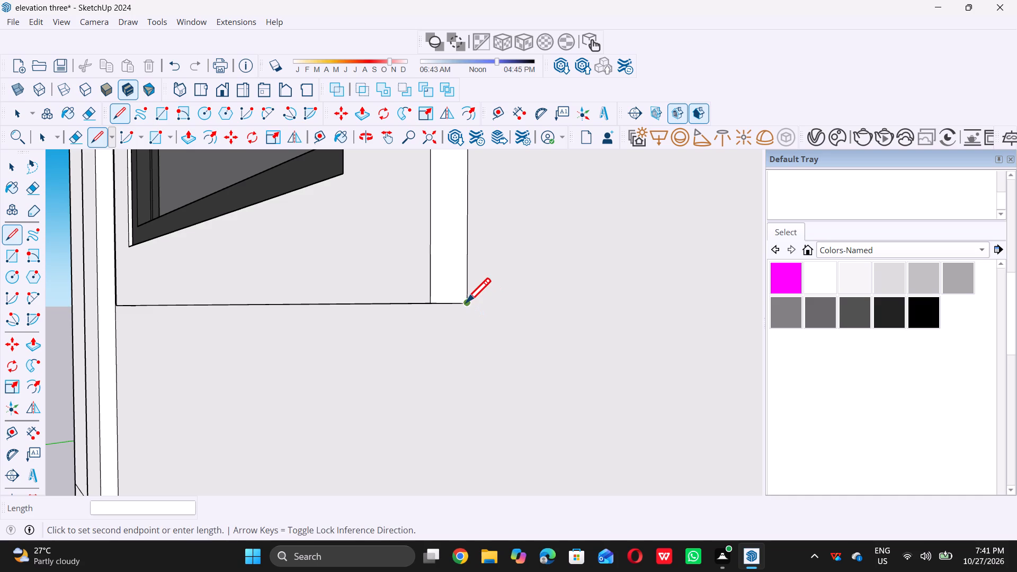
{"action": "scroll", "coordinate": [466, 302], "scroll_direction": "down", "scroll_amount": 20}
{"action": "scroll", "coordinate": [466, 302], "scroll_direction": "down", "scroll_amount": 6}
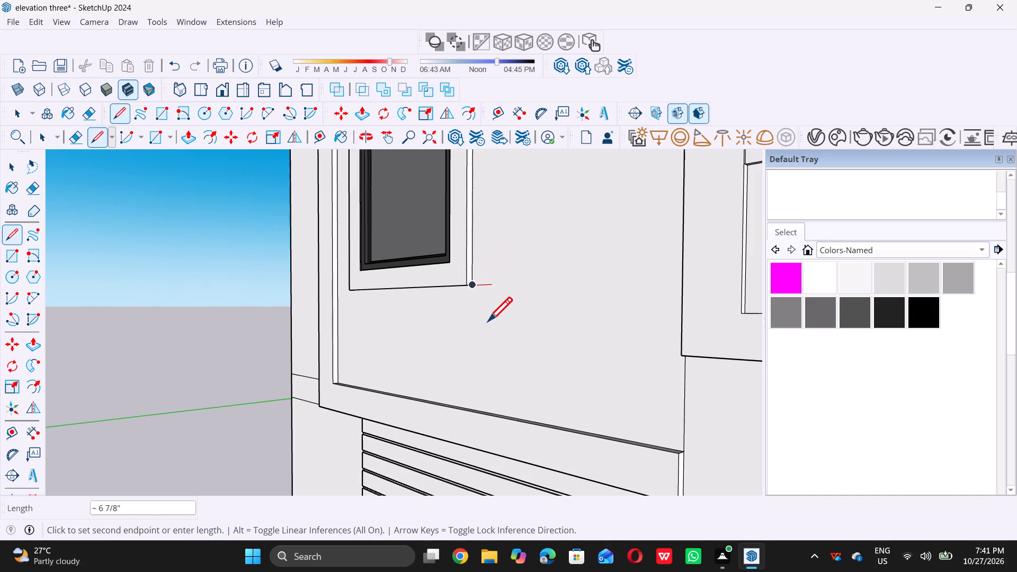
{"action": "double_click", "coordinate": [474, 406]}
{"action": "key", "text": "space"}
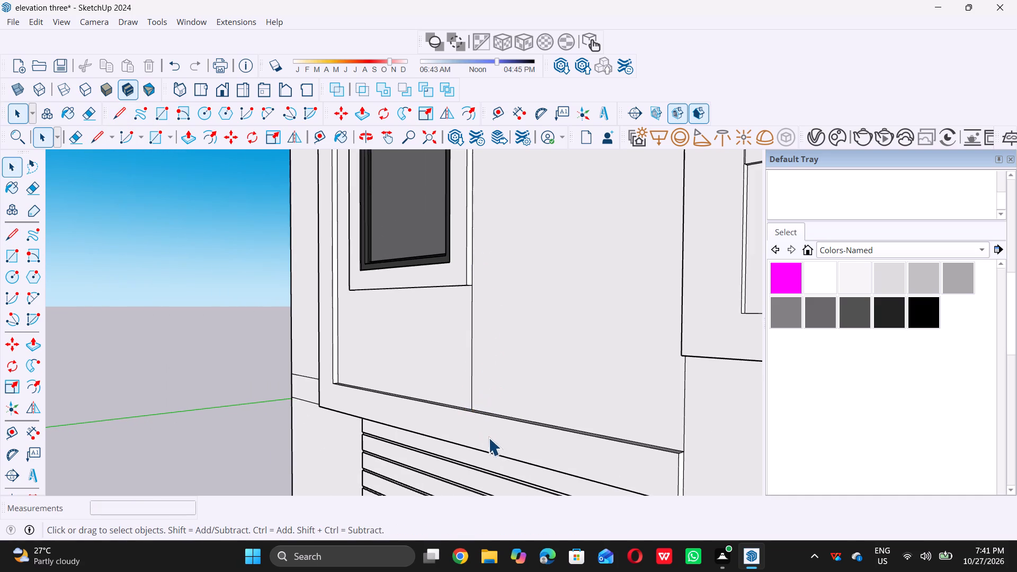
Examine the front elevation and the divided wall panel around the tall window from several angles.
{"action": "scroll", "coordinate": [488, 437], "scroll_direction": "down", "scroll_amount": 20}
{"action": "scroll", "coordinate": [488, 437], "scroll_direction": "down", "scroll_amount": 4}
{"action": "middle_click", "coordinate": [496, 440]}
{"action": "middle_click_drag", "start_coordinate": [447, 418], "coordinate": [673, 470]}
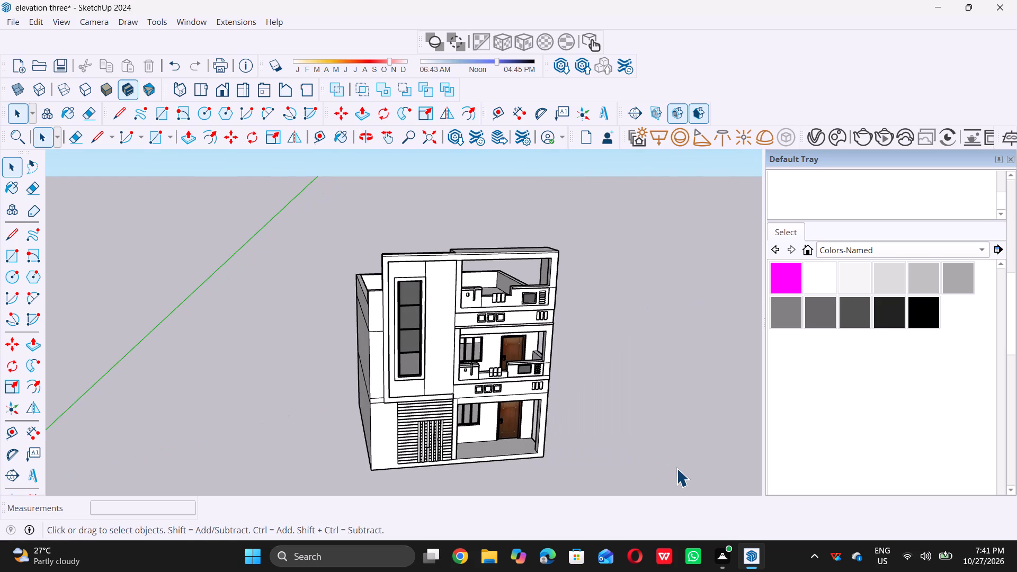
{"action": "scroll", "coordinate": [456, 403], "scroll_direction": "up", "scroll_amount": 4}
{"action": "scroll", "coordinate": [444, 404], "scroll_direction": "down", "scroll_amount": 4}
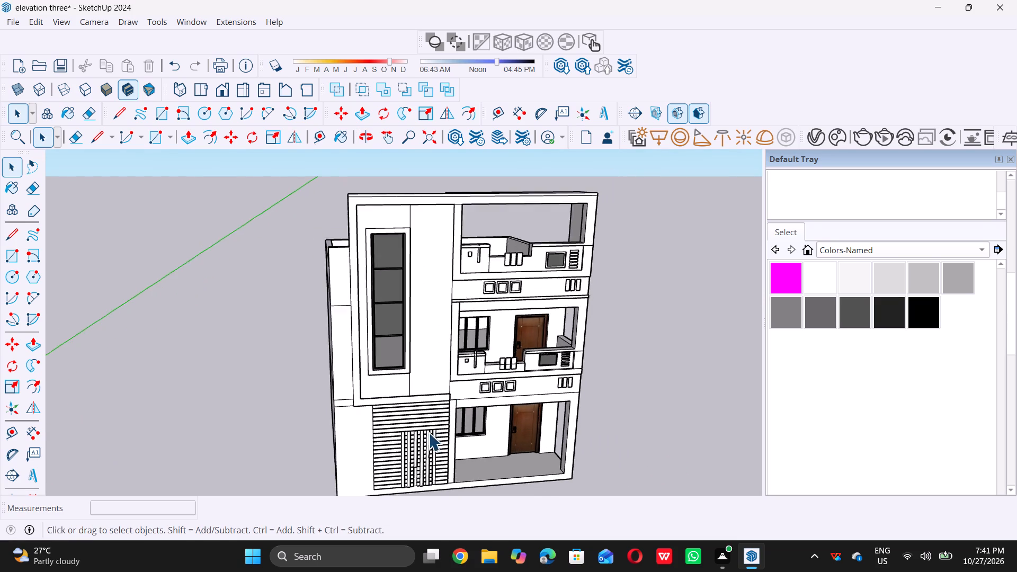
{"action": "scroll", "coordinate": [429, 433], "scroll_direction": "down", "scroll_amount": 7}
{"action": "middle_click_drag", "start_coordinate": [440, 383], "coordinate": [439, 316]}
{"action": "scroll", "coordinate": [447, 404], "scroll_direction": "up", "scroll_amount": 13}
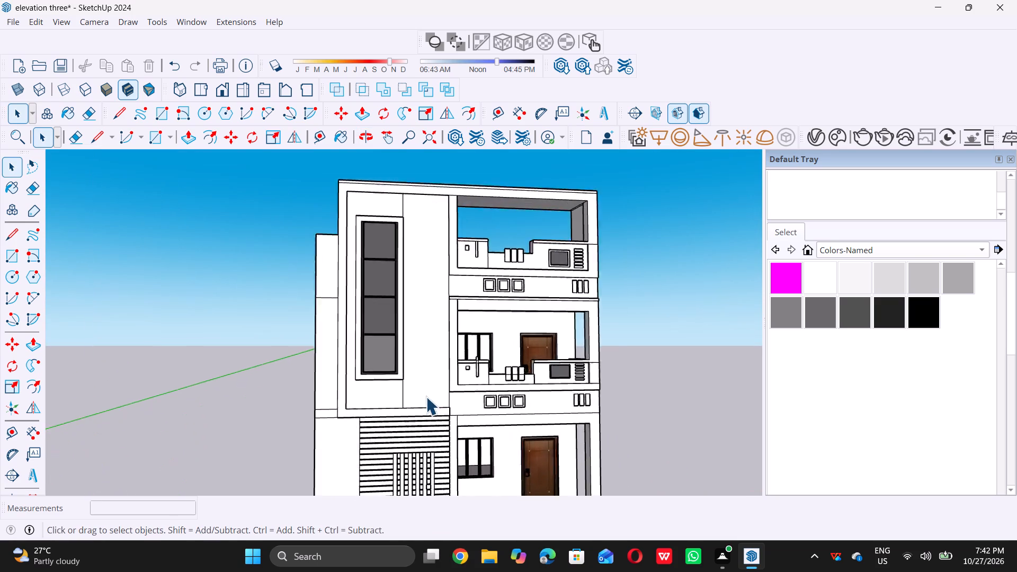
{"action": "scroll", "coordinate": [426, 397], "scroll_direction": "up", "scroll_amount": 2}
{"action": "scroll", "coordinate": [426, 397], "scroll_direction": "down", "scroll_amount": 6}
{"action": "middle_click_drag", "start_coordinate": [388, 413], "coordinate": [499, 504]}
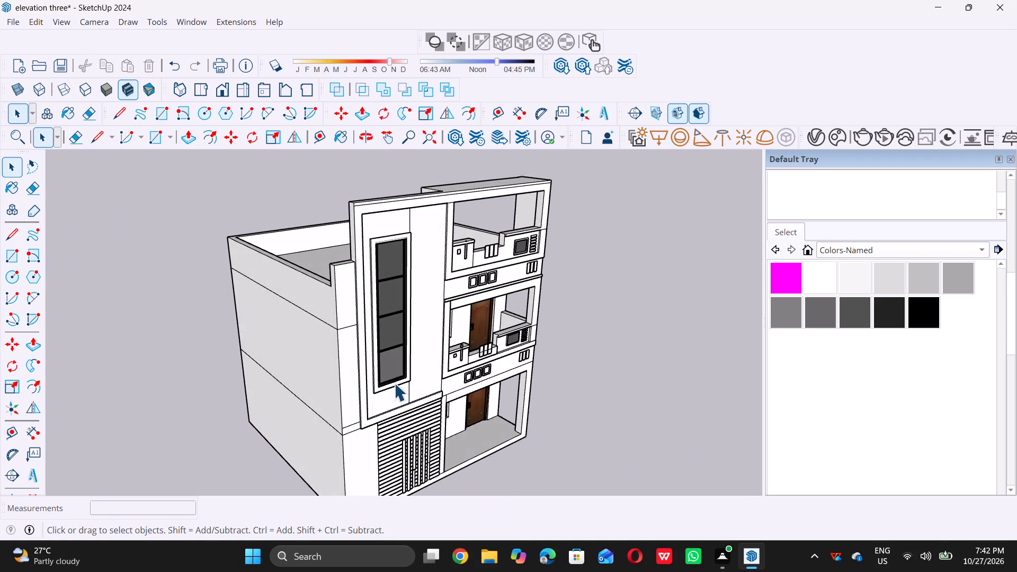
{"action": "scroll", "coordinate": [392, 385], "scroll_direction": "up", "scroll_amount": 15}
{"action": "scroll", "coordinate": [409, 407], "scroll_direction": "down", "scroll_amount": 6}
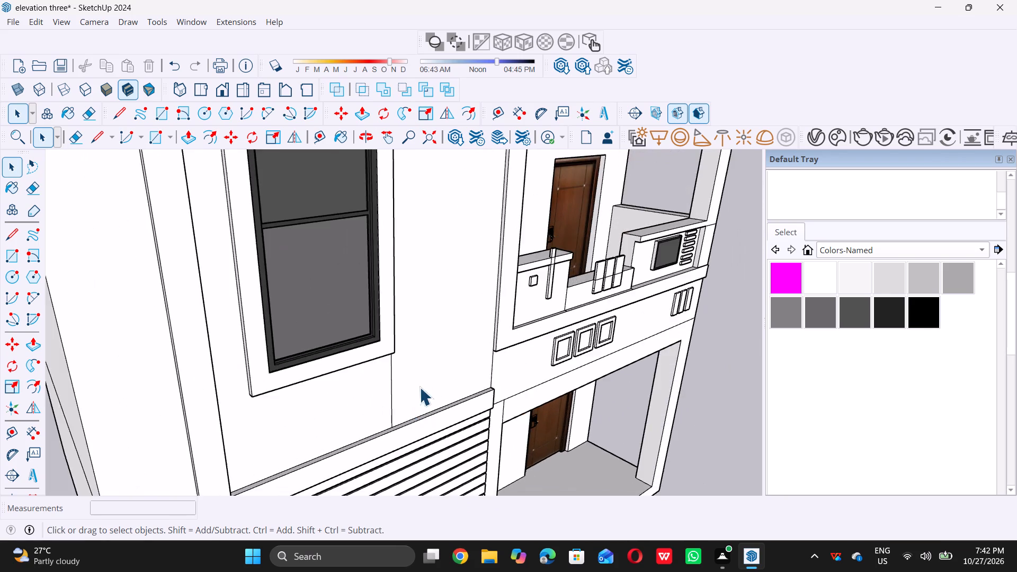
{"action": "scroll", "coordinate": [420, 387], "scroll_direction": "down", "scroll_amount": 4}
{"action": "middle_click_drag", "start_coordinate": [457, 401], "coordinate": [293, 345]}
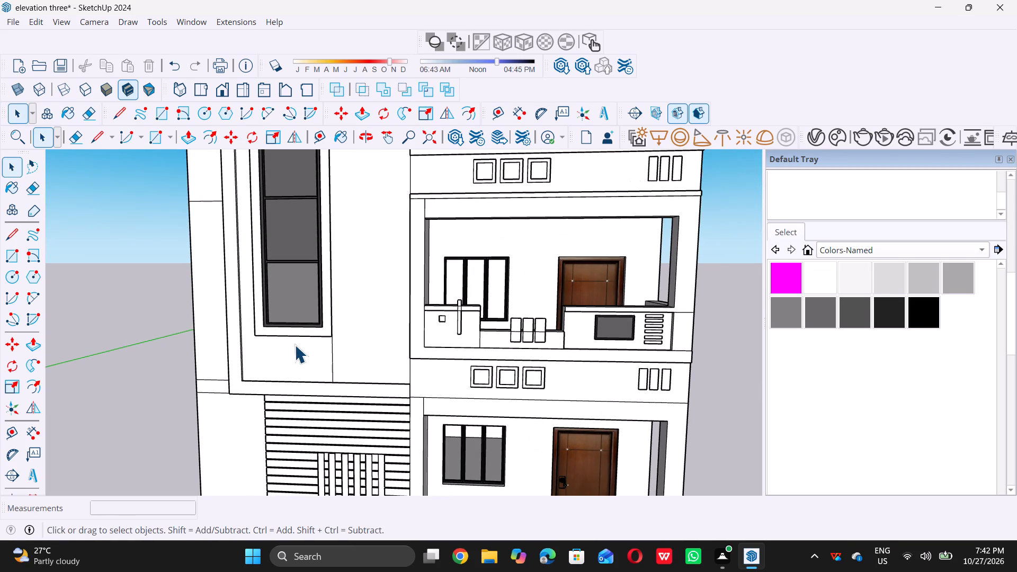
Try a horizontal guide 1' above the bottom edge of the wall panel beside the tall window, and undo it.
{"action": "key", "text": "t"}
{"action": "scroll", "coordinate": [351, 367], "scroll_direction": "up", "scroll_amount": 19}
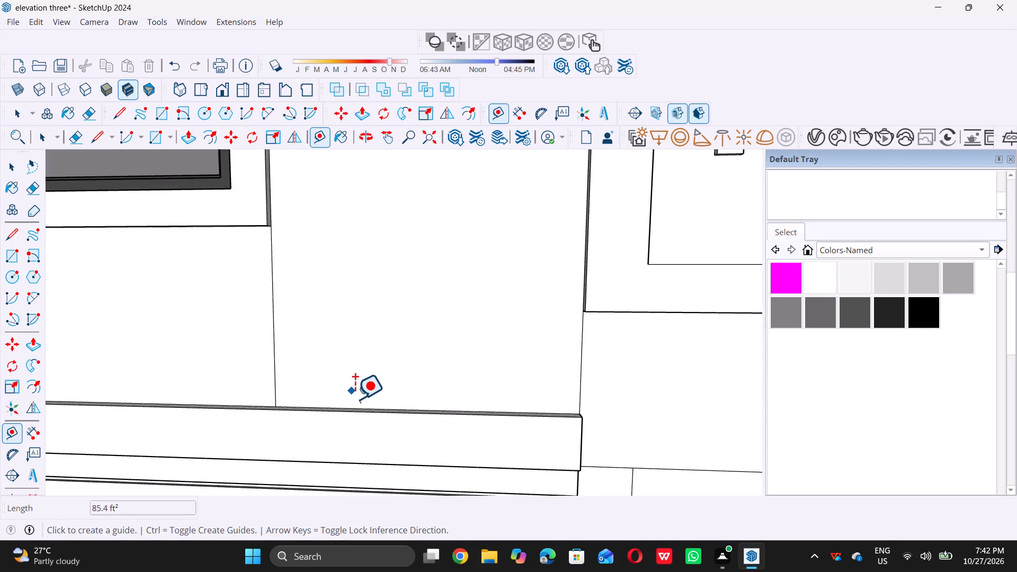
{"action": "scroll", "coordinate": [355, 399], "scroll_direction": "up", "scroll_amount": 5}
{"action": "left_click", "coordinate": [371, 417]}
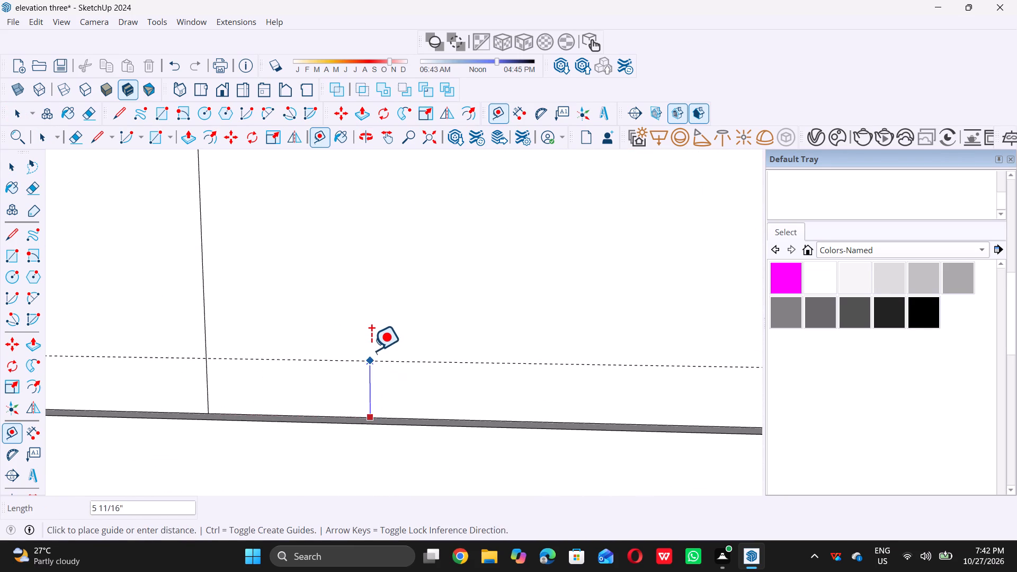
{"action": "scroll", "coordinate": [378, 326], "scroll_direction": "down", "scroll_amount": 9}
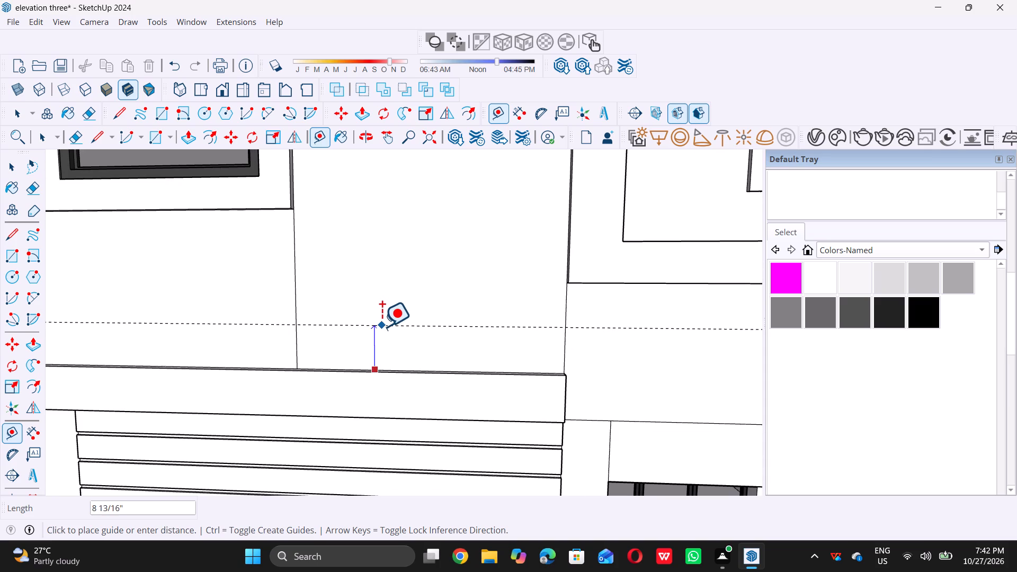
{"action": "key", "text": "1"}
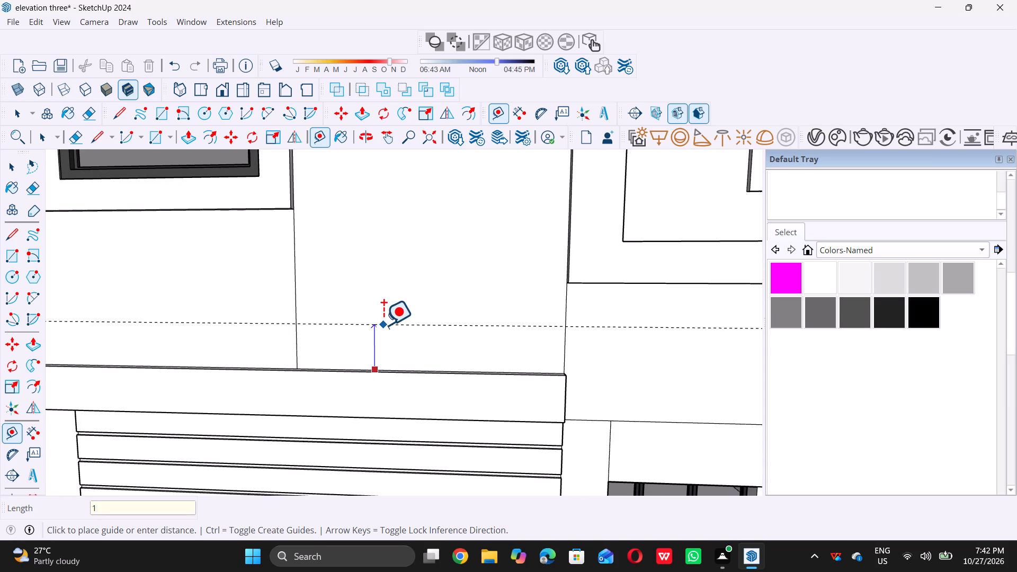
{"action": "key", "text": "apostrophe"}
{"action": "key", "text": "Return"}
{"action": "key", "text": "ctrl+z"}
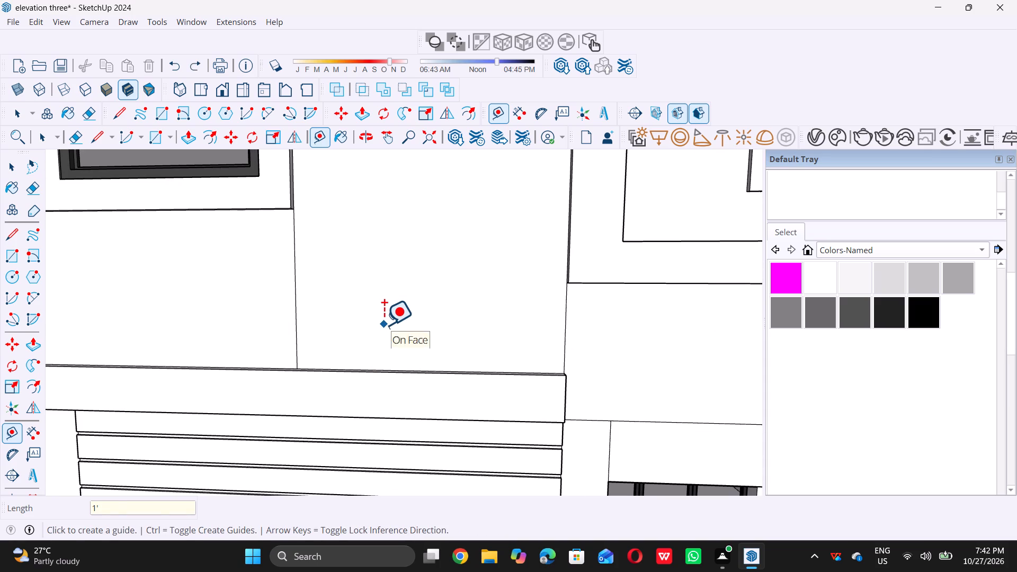
Place a horizontal guide 9" above the bottom edge of the wall panel beside the tall window.
{"action": "left_click", "coordinate": [402, 369]}
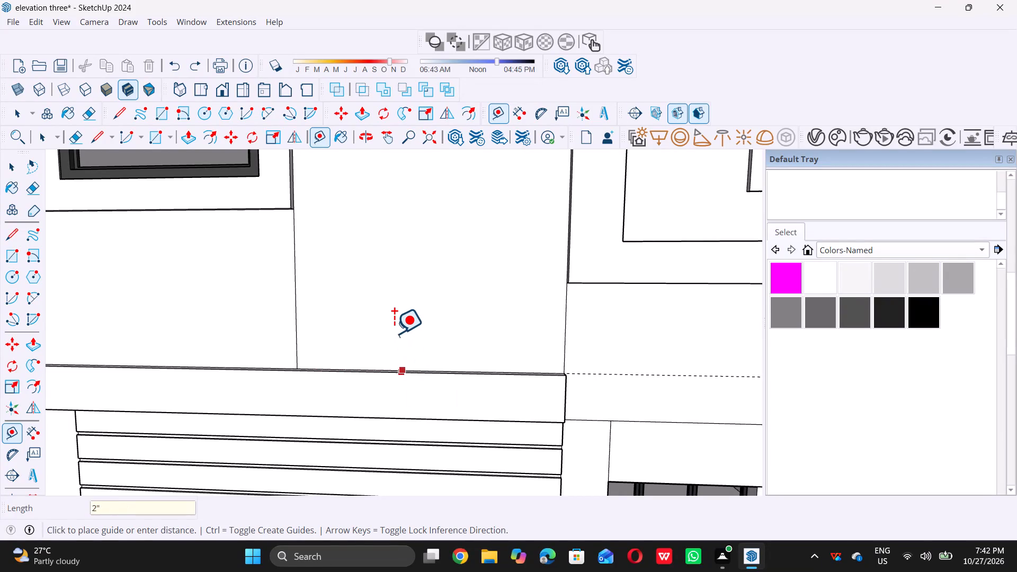
{"action": "key", "text": "9"}
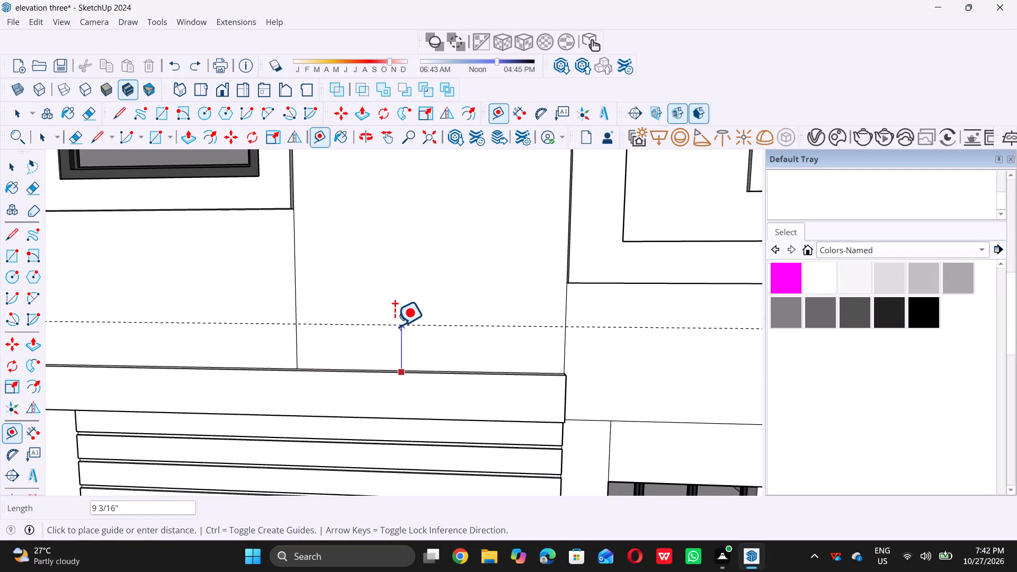
{"action": "key", "text": "shift+quotedbl"}
{"action": "key", "text": "Return"}
{"action": "key", "text": "space"}
{"action": "scroll", "coordinate": [385, 332], "scroll_direction": "up", "scroll_amount": 5}
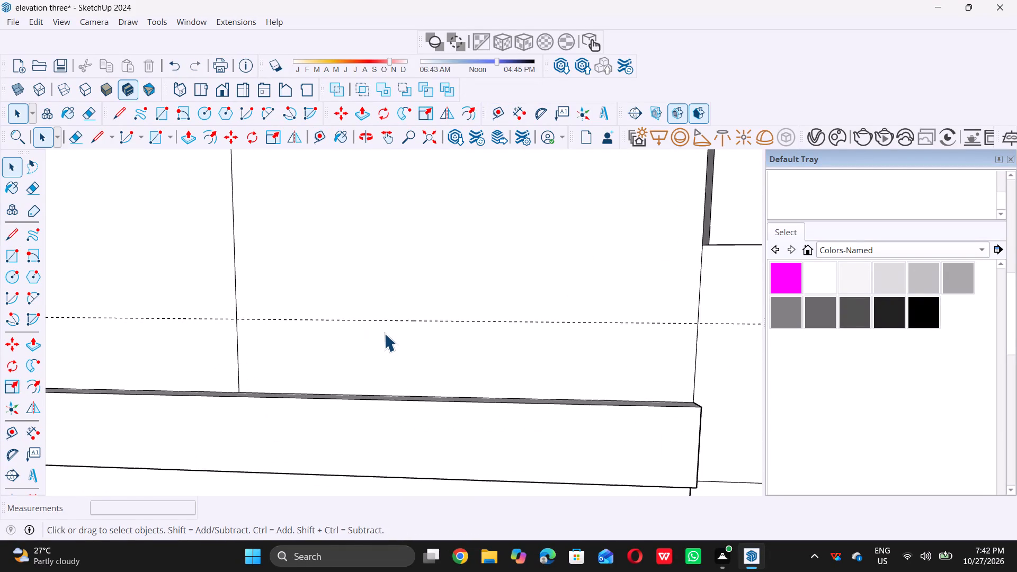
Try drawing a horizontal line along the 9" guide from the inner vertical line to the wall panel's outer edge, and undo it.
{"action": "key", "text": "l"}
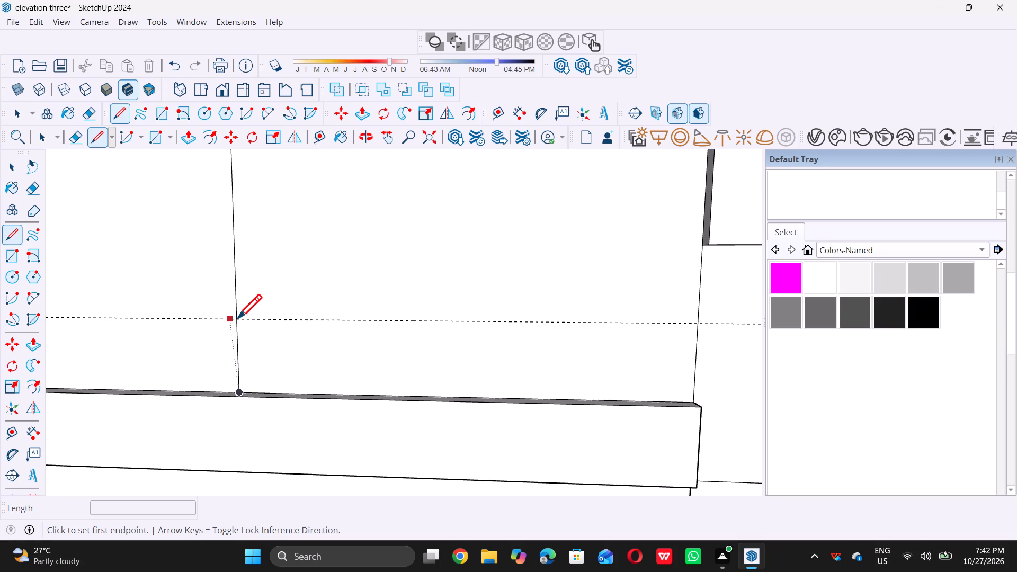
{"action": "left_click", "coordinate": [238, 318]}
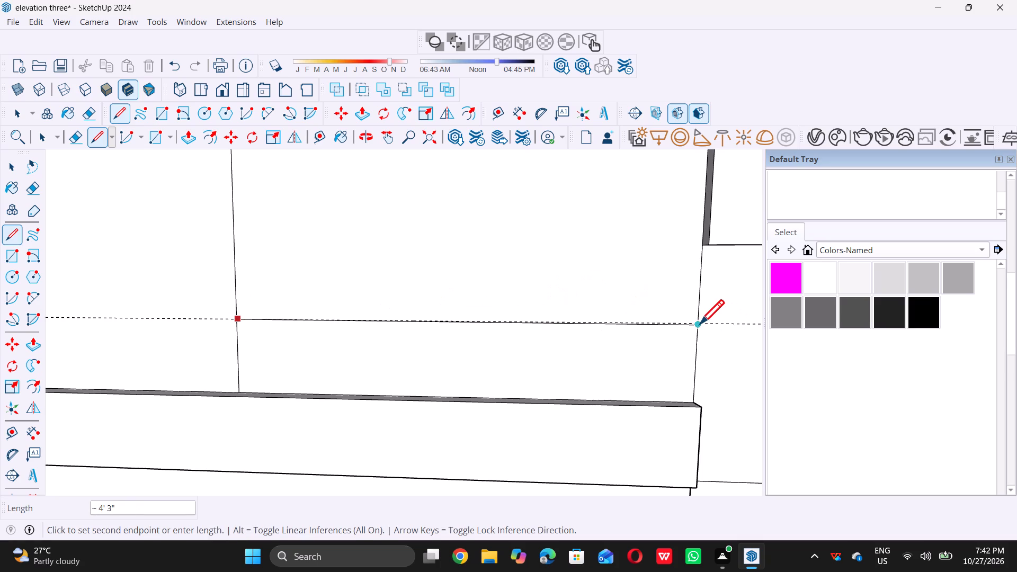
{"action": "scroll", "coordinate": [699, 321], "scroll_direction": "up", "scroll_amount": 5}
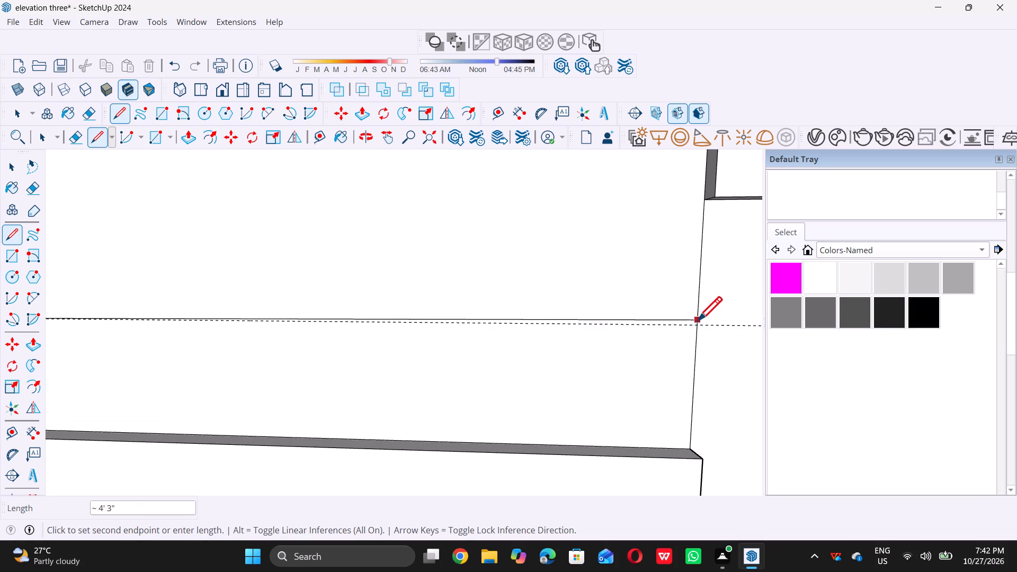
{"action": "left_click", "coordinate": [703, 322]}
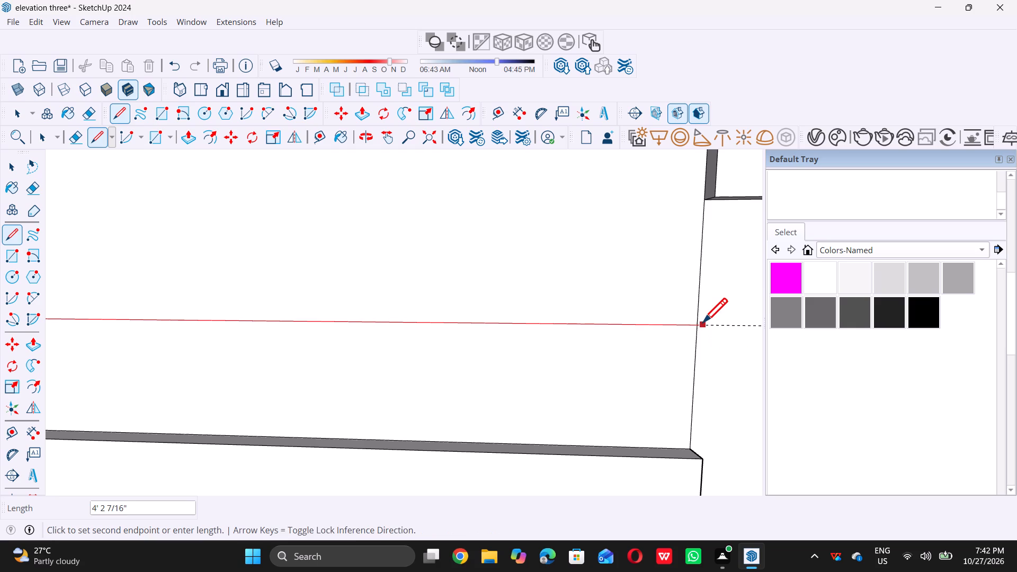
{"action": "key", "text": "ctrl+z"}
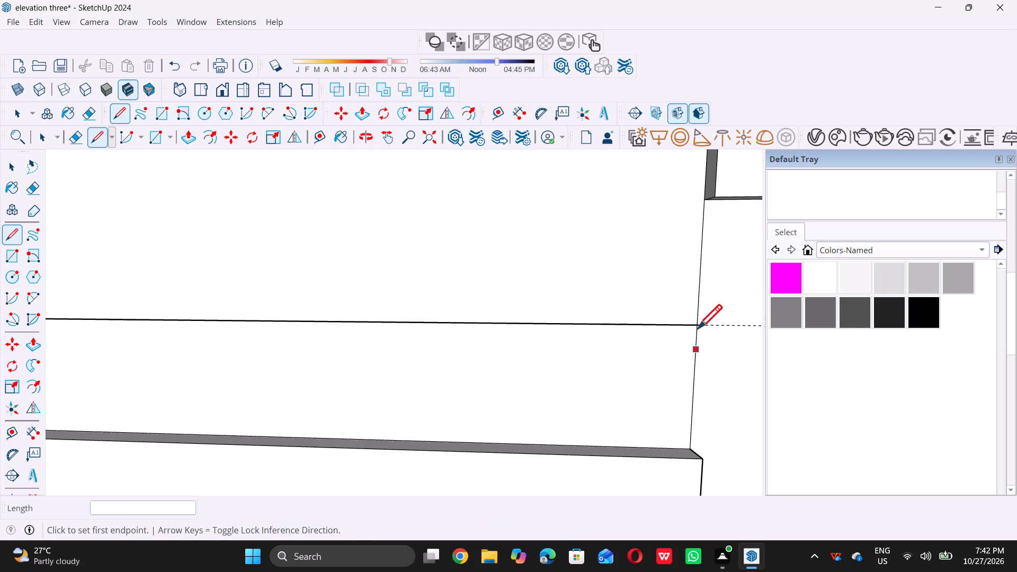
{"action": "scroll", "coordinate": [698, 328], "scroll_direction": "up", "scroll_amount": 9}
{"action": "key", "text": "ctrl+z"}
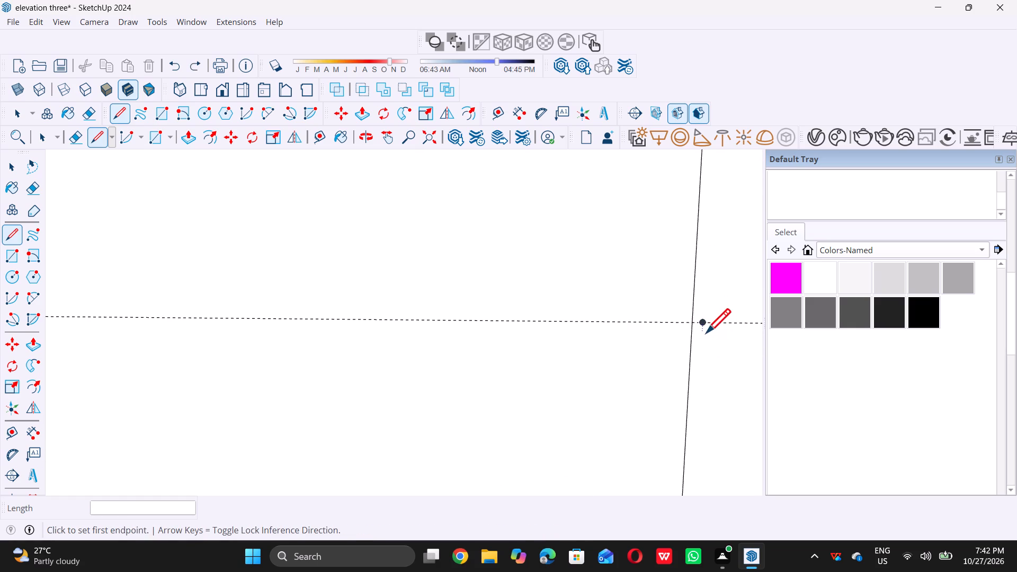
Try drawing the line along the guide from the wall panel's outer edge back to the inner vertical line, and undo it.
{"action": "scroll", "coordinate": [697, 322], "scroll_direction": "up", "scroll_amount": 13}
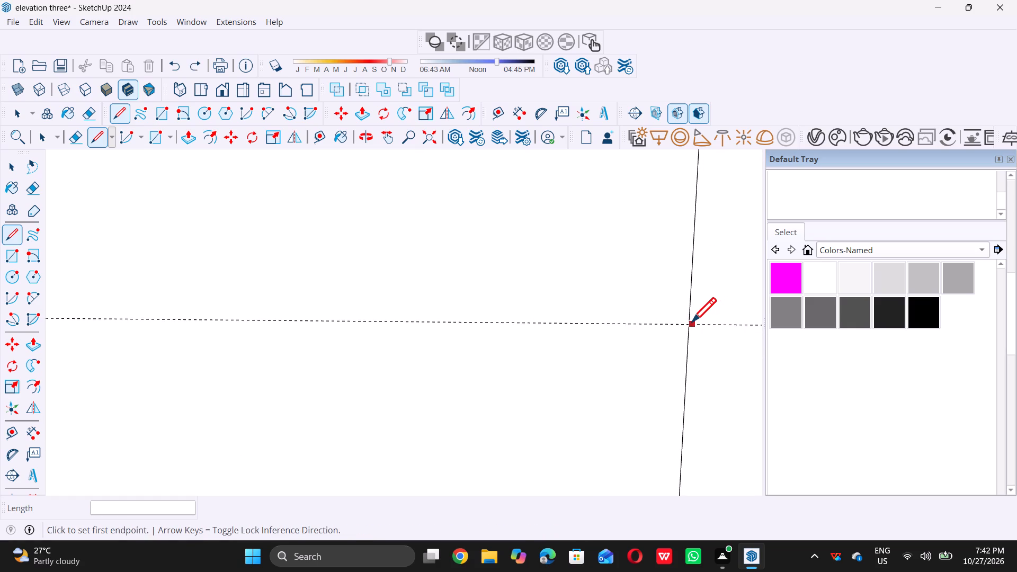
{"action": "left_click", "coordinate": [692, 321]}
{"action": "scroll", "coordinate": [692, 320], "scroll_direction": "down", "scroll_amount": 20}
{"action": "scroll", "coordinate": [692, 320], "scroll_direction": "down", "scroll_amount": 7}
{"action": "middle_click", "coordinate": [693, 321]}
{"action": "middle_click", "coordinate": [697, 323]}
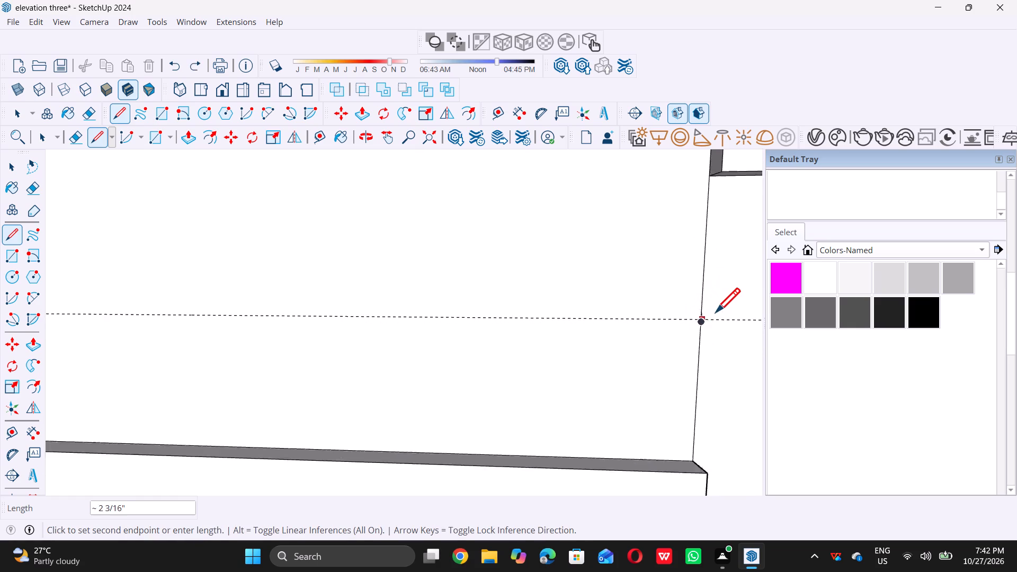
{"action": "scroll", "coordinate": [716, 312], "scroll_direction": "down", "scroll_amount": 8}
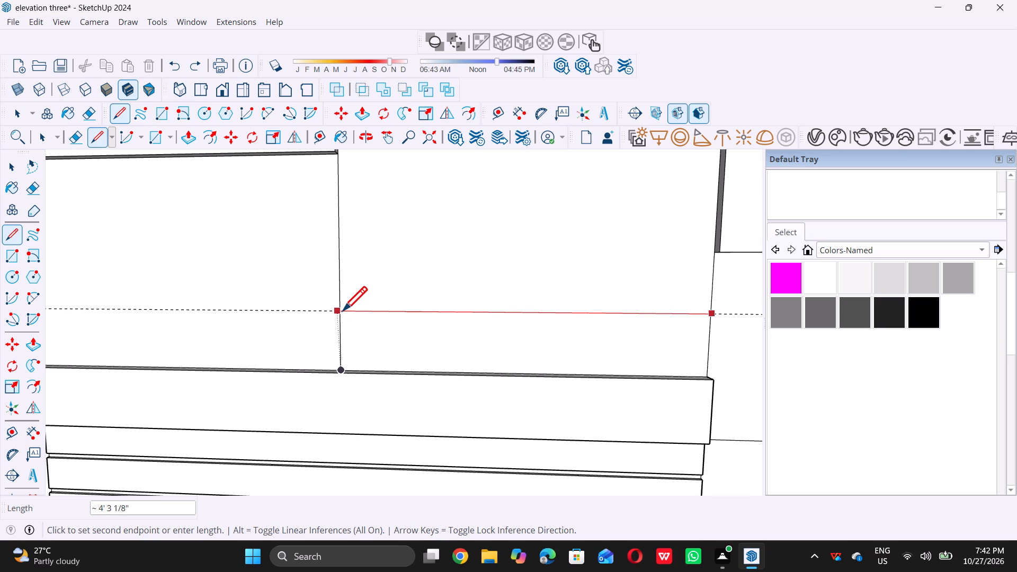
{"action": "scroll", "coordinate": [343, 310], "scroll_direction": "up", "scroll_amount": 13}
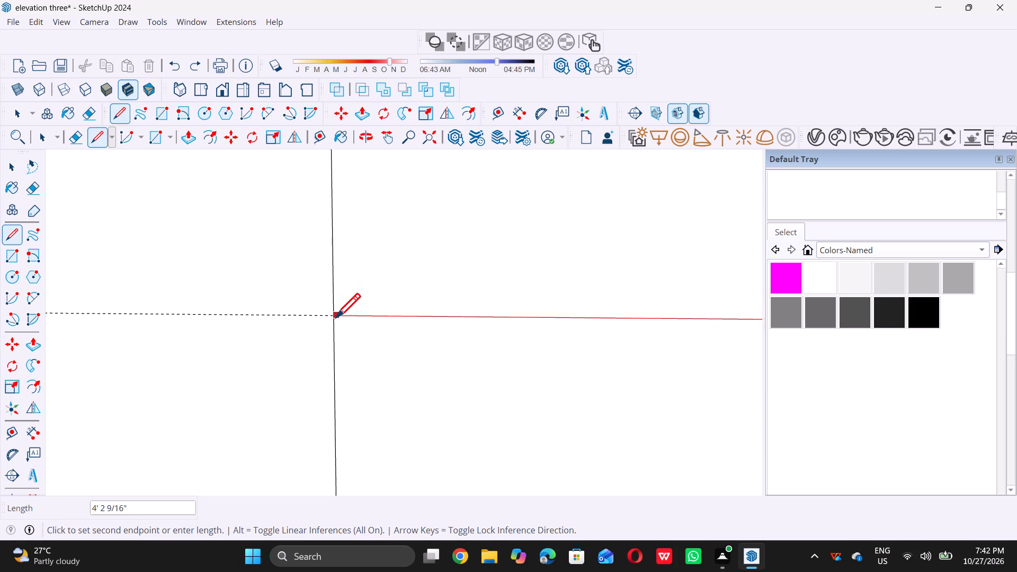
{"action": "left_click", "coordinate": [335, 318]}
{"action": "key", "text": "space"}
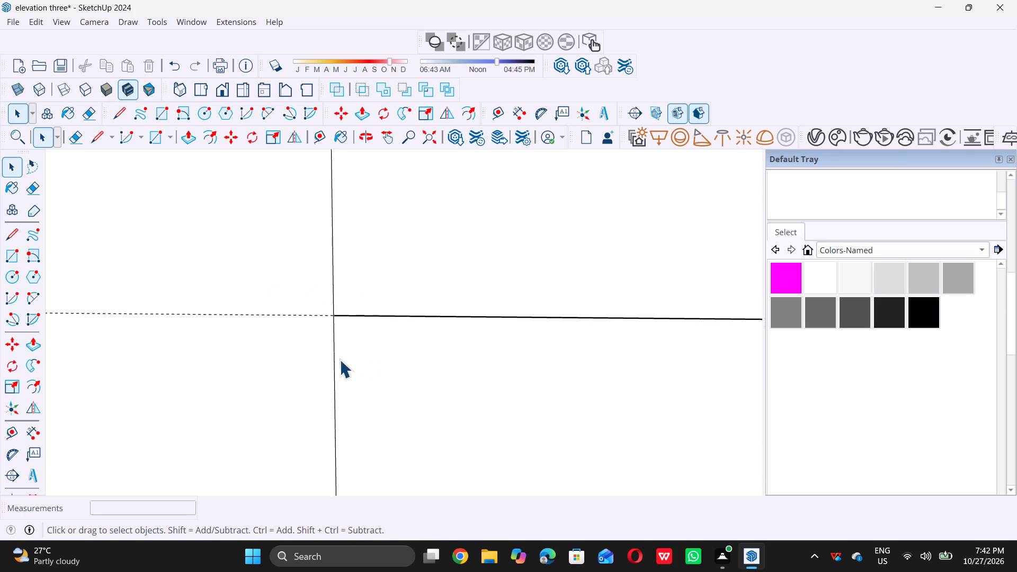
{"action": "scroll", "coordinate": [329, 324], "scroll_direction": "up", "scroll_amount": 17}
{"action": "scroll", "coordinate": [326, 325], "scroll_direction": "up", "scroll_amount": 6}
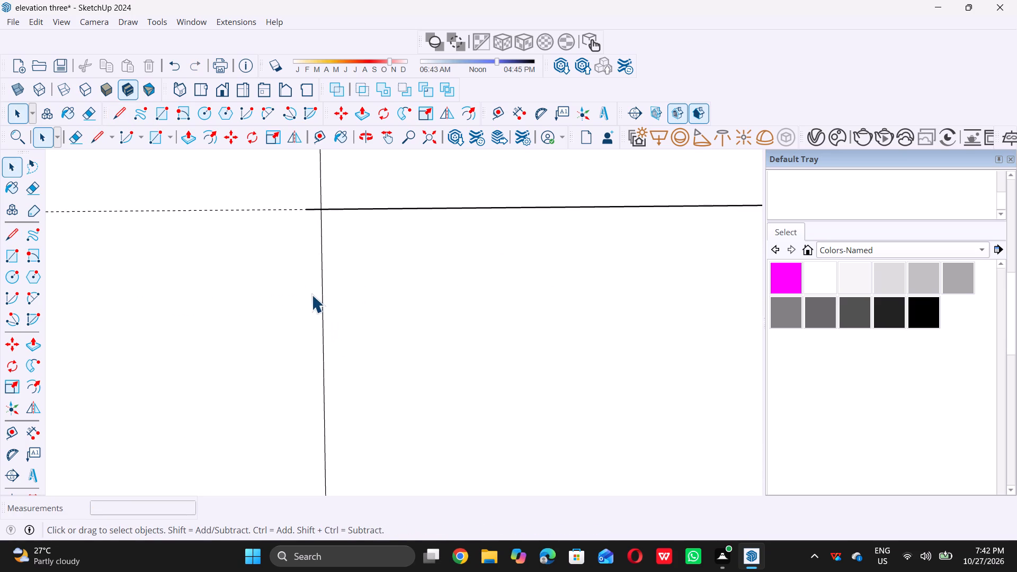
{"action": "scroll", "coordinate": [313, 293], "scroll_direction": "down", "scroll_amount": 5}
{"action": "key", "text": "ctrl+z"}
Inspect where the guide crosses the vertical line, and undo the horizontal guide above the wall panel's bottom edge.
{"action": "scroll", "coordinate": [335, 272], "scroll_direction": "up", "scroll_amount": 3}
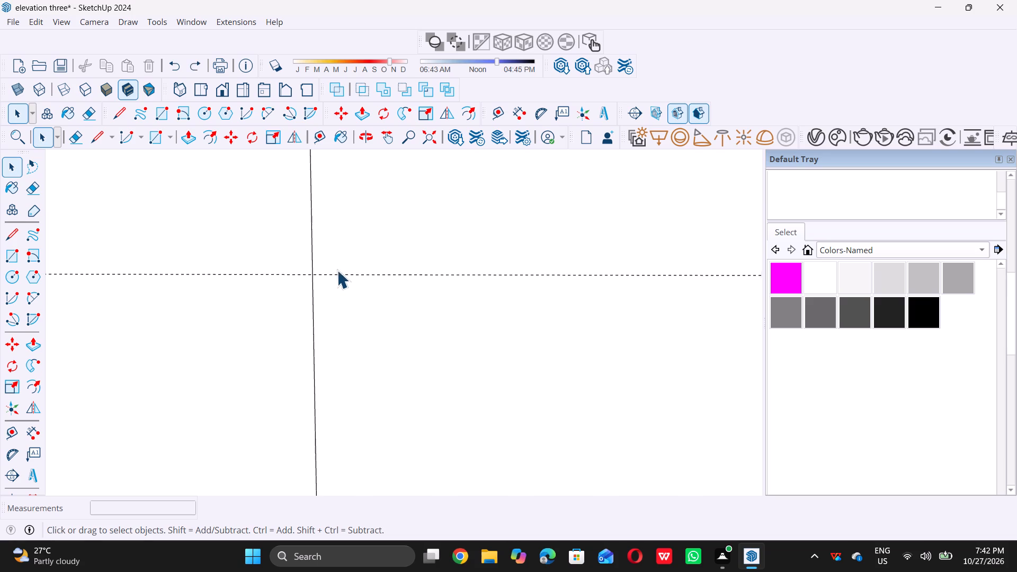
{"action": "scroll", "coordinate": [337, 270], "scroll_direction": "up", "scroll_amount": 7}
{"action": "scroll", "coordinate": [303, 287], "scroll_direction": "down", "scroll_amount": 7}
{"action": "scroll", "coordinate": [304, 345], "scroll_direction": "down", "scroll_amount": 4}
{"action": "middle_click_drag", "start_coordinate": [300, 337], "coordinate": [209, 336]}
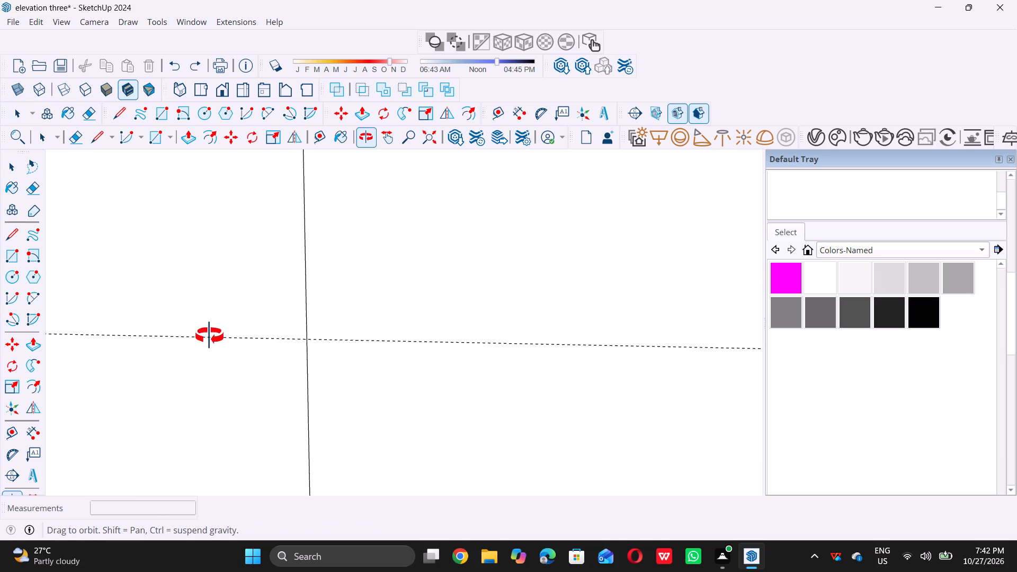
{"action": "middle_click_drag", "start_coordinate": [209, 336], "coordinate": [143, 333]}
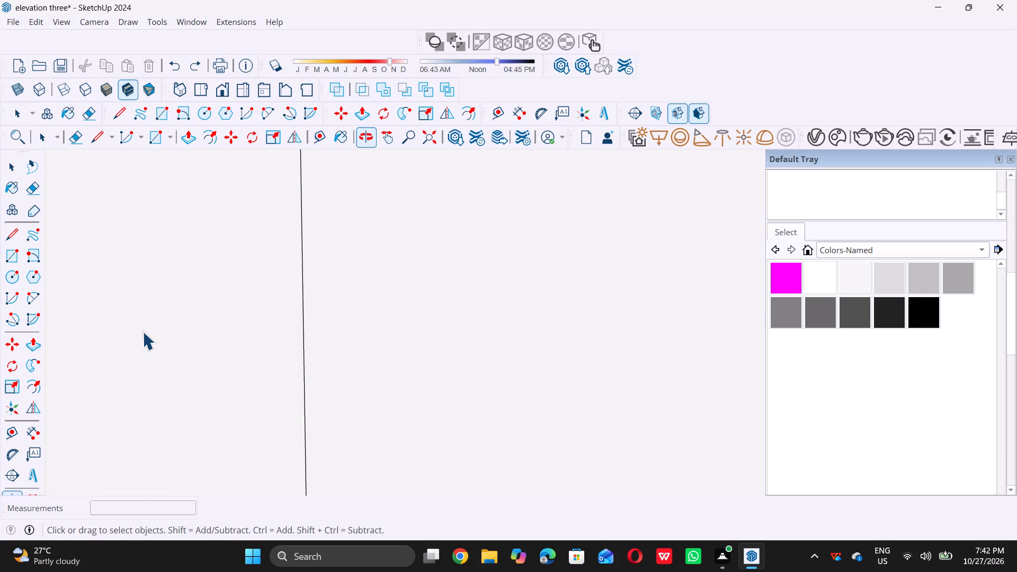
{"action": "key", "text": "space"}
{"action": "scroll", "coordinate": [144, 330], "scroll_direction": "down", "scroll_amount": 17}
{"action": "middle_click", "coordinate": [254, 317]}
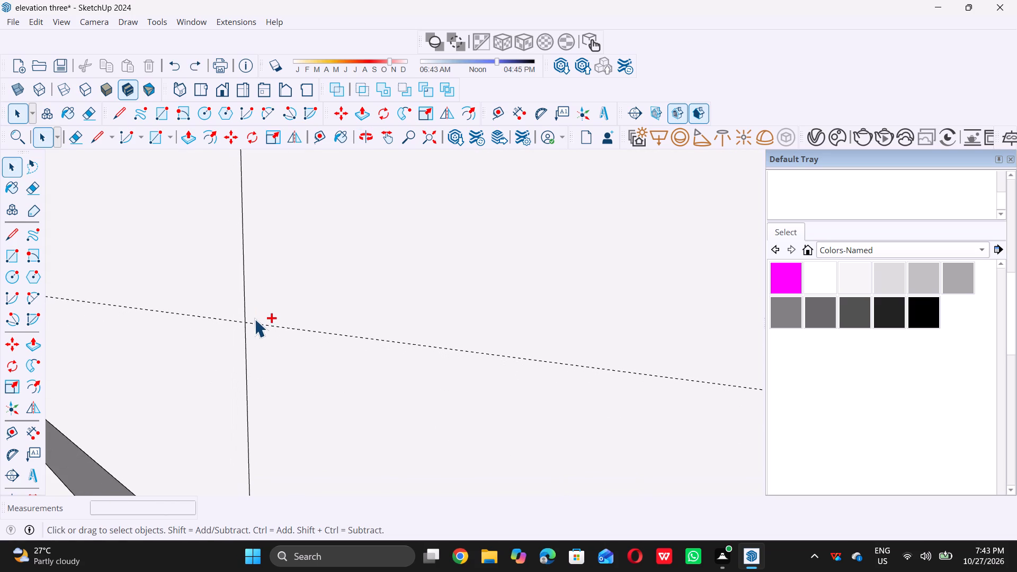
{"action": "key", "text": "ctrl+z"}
Place a horizontal guide 9" above the bottom edge of the wall panel beside the tall window.
{"action": "scroll", "coordinate": [253, 320], "scroll_direction": "down", "scroll_amount": 19}
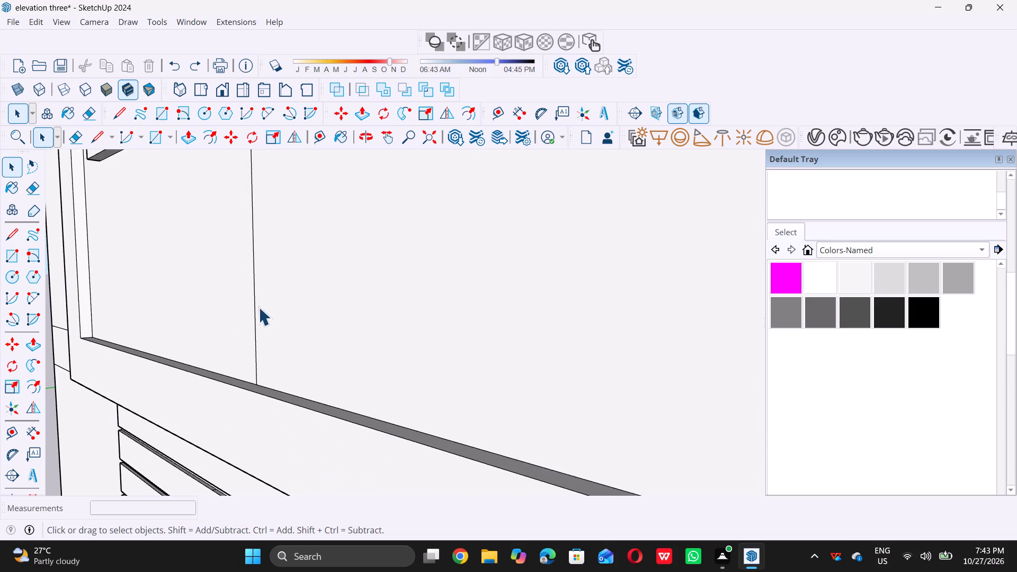
{"action": "scroll", "coordinate": [258, 307], "scroll_direction": "down", "scroll_amount": 4}
{"action": "middle_click_drag", "start_coordinate": [260, 319], "coordinate": [271, 363]}
{"action": "scroll", "coordinate": [272, 374], "scroll_direction": "up", "scroll_amount": 6}
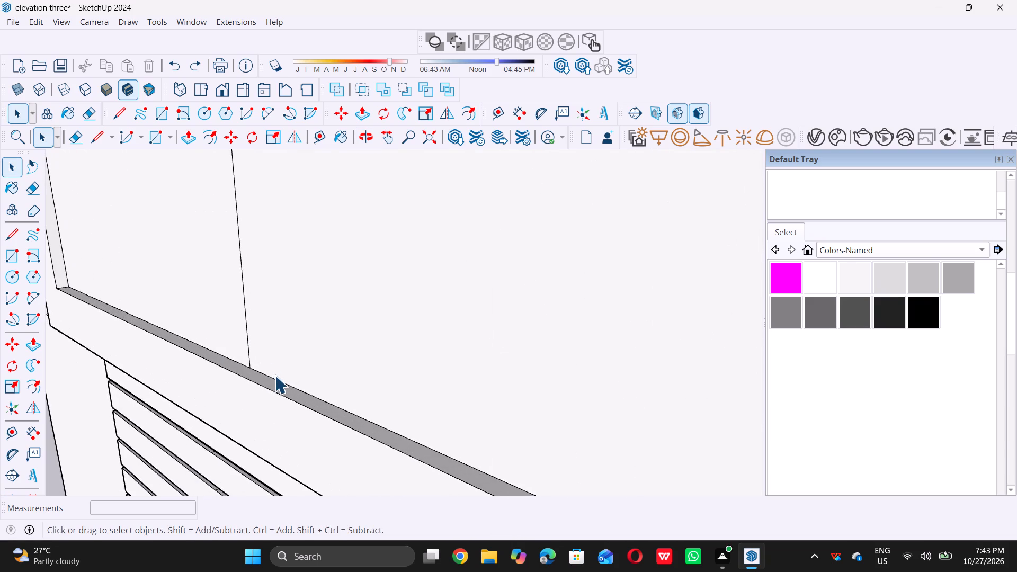
{"action": "key", "text": "t"}
{"action": "left_click", "coordinate": [289, 383]}
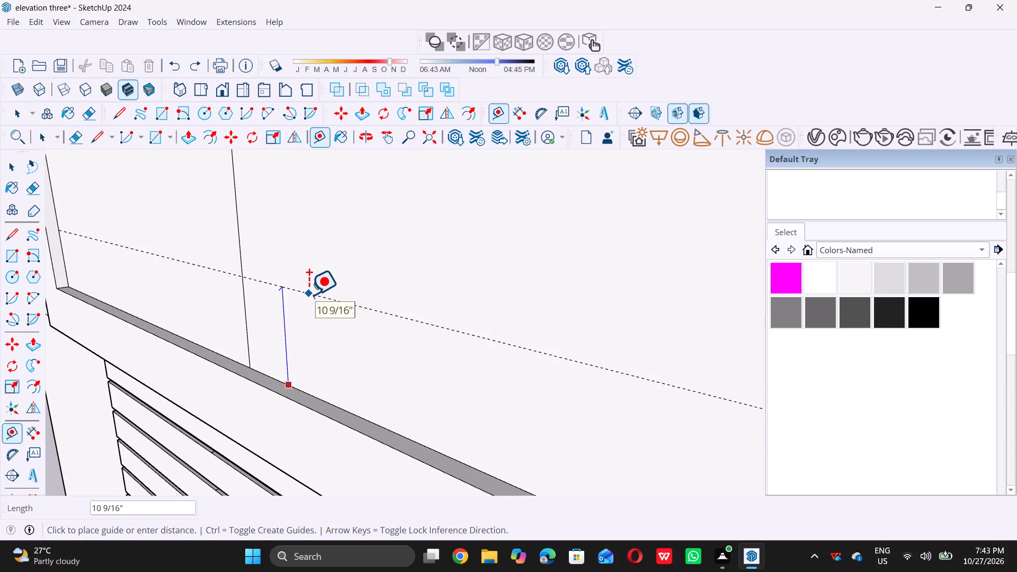
{"action": "key", "text": "9"}
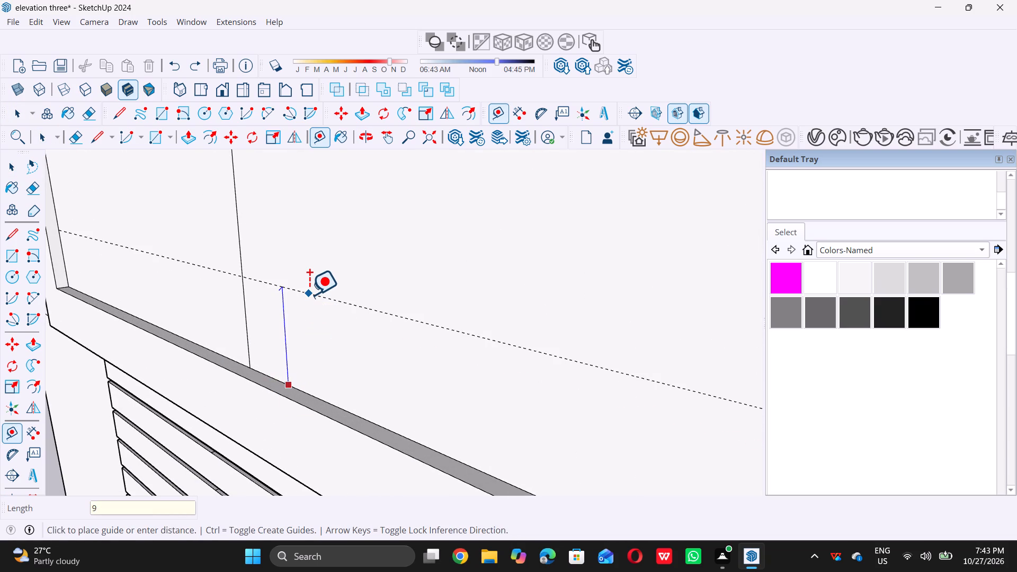
{"action": "key", "text": "shift+quotedbl"}
{"action": "key", "text": "Return"}
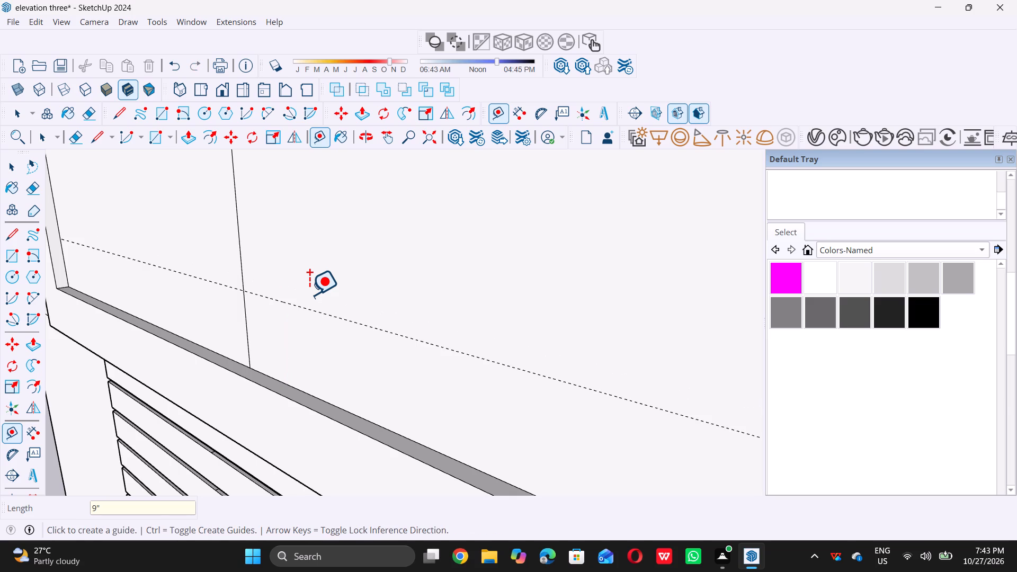
{"action": "key", "text": "space"}
Draw a 9" high rectangle from the guide's intersection with the inner vertical line to the wall panel's lower outer corner.
{"action": "key", "text": "r"}
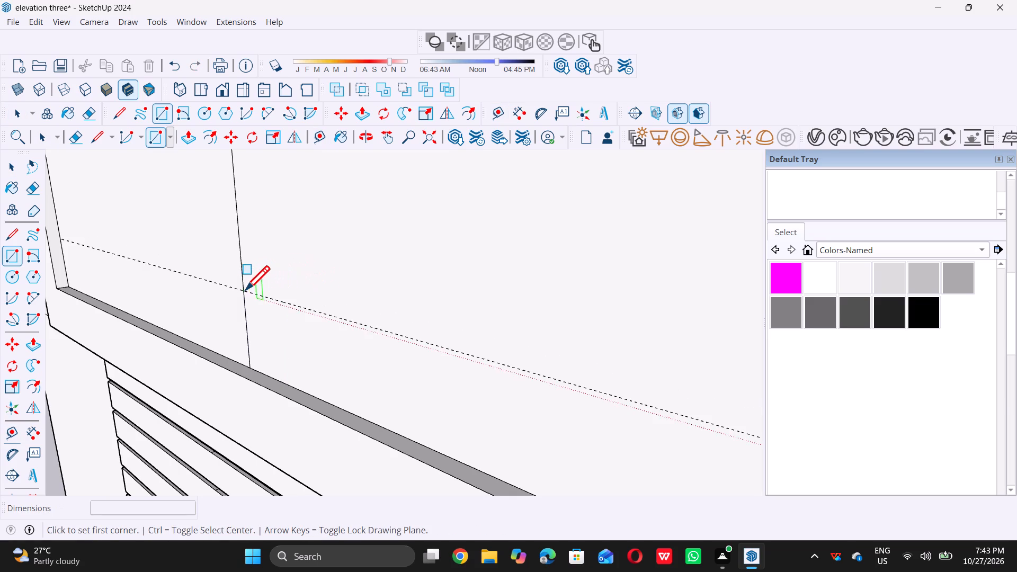
{"action": "left_click", "coordinate": [245, 292]}
{"action": "scroll", "coordinate": [246, 289], "scroll_direction": "down", "scroll_amount": 8}
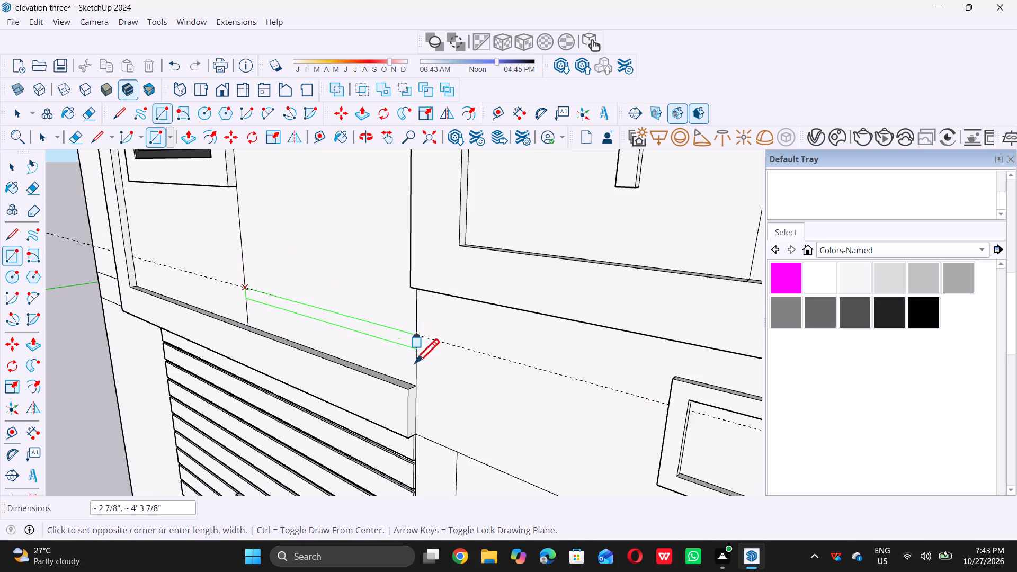
{"action": "left_click", "coordinate": [413, 386]}
{"action": "key", "text": "space"}
Delete all guides from the model.
{"action": "scroll", "coordinate": [423, 396], "scroll_direction": "down", "scroll_amount": 2}
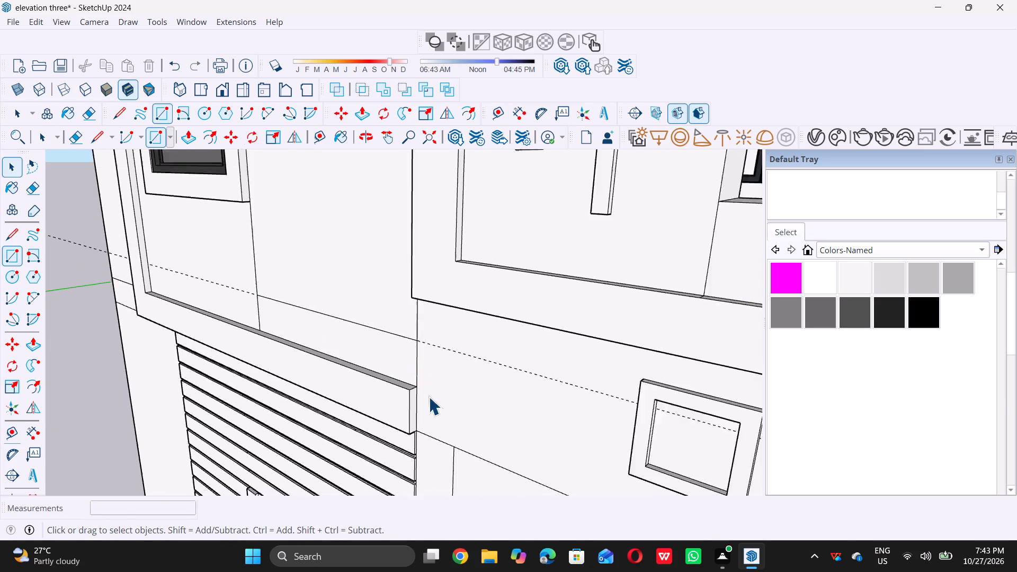
{"action": "scroll", "coordinate": [429, 397], "scroll_direction": "down", "scroll_amount": 9}
{"action": "middle_click_drag", "start_coordinate": [300, 370], "coordinate": [545, 349]}
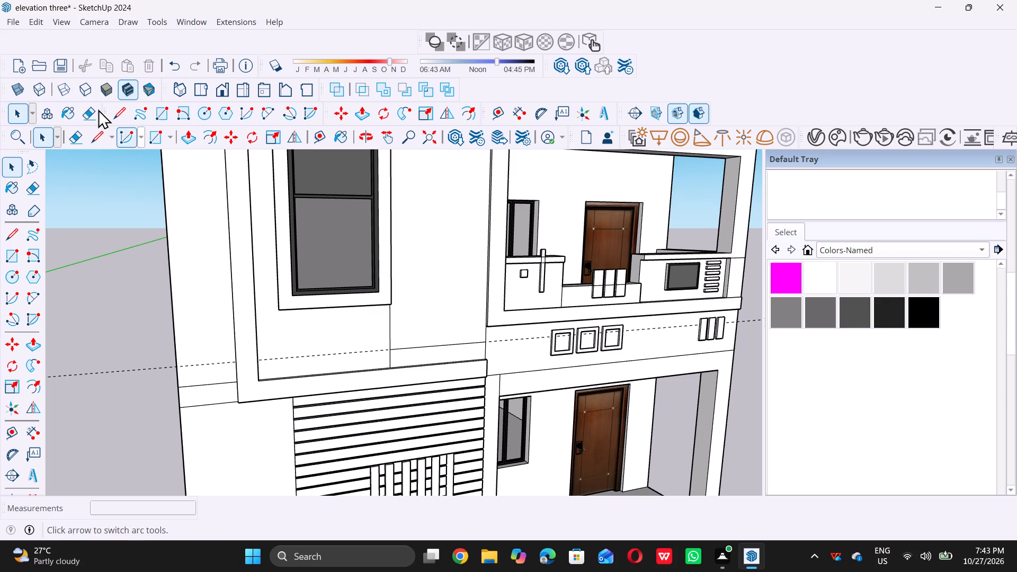
{"action": "left_click", "coordinate": [38, 17]}
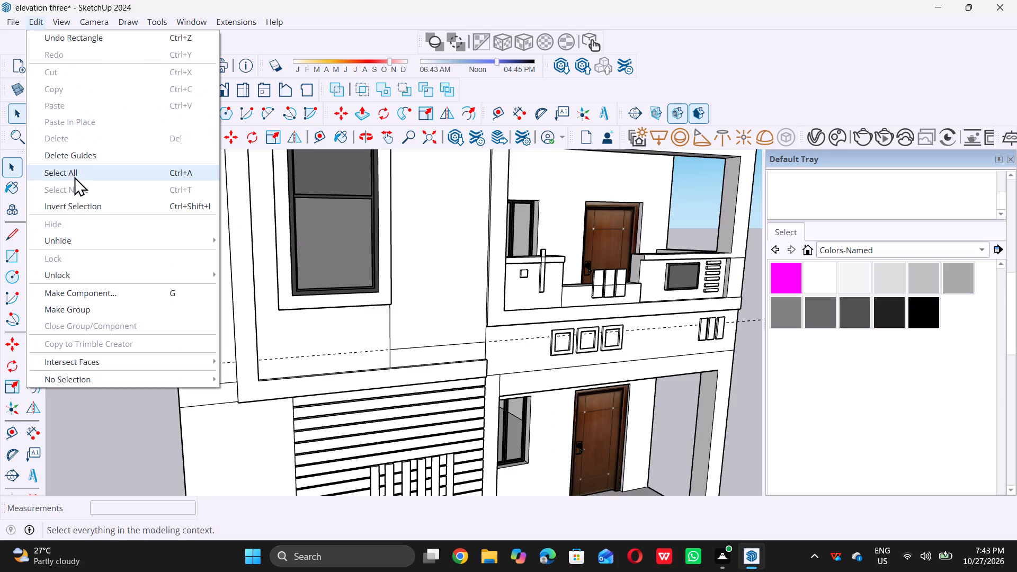
{"action": "left_click", "coordinate": [77, 155]}
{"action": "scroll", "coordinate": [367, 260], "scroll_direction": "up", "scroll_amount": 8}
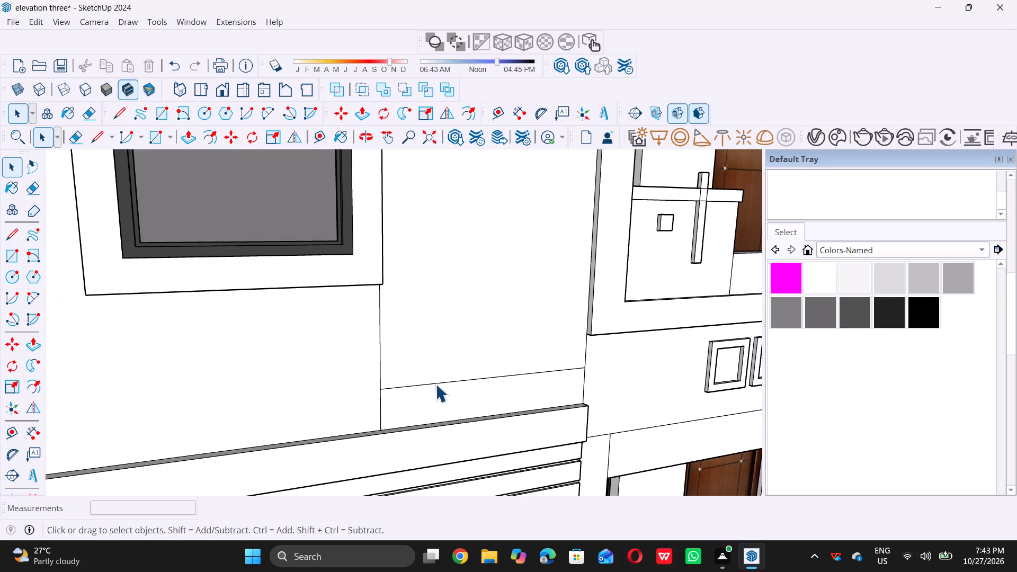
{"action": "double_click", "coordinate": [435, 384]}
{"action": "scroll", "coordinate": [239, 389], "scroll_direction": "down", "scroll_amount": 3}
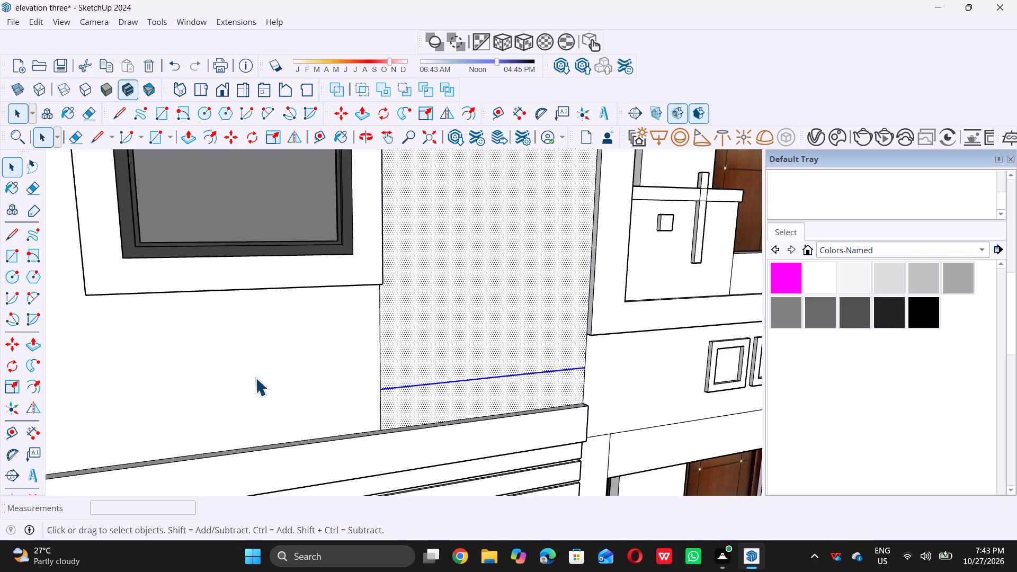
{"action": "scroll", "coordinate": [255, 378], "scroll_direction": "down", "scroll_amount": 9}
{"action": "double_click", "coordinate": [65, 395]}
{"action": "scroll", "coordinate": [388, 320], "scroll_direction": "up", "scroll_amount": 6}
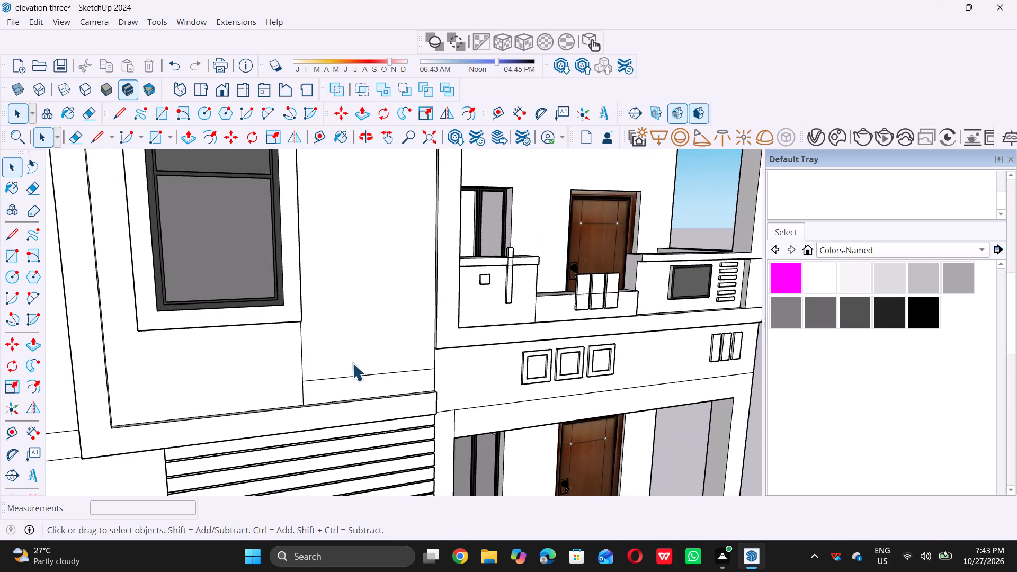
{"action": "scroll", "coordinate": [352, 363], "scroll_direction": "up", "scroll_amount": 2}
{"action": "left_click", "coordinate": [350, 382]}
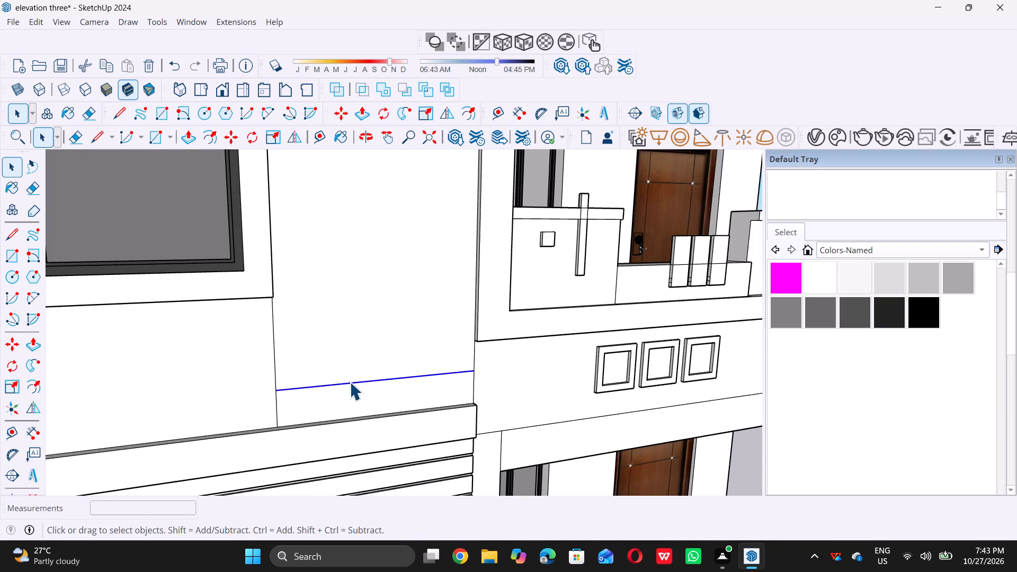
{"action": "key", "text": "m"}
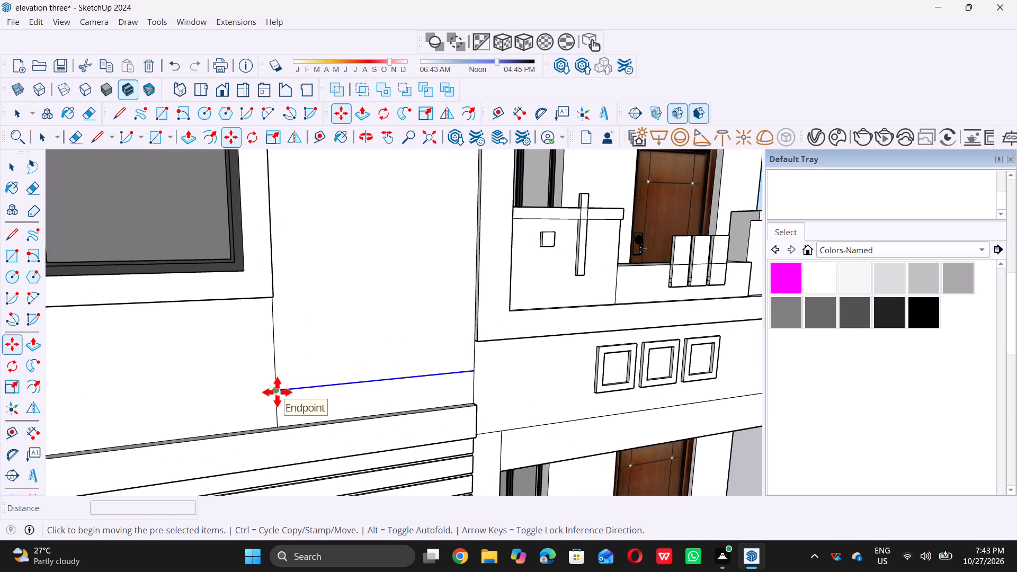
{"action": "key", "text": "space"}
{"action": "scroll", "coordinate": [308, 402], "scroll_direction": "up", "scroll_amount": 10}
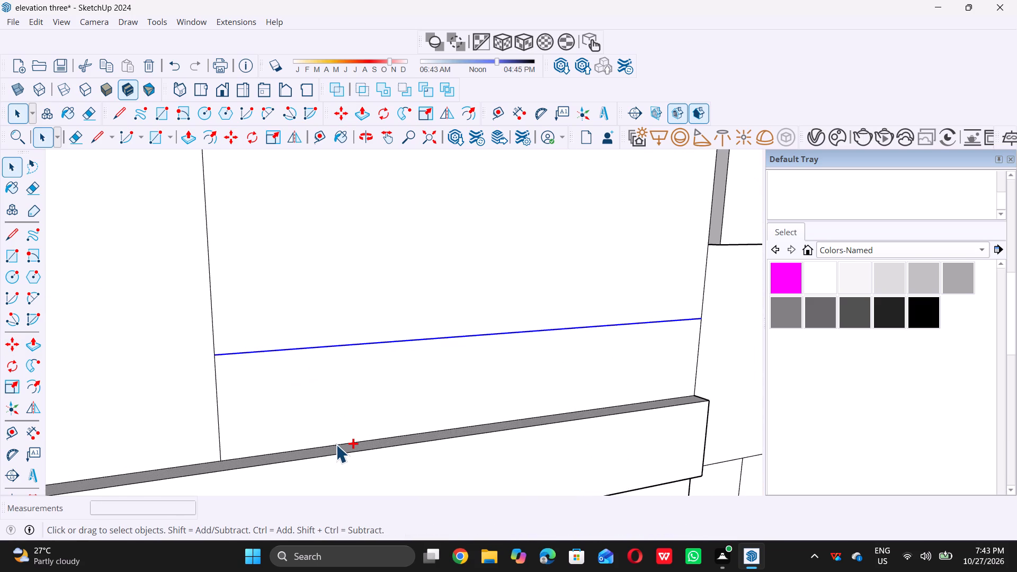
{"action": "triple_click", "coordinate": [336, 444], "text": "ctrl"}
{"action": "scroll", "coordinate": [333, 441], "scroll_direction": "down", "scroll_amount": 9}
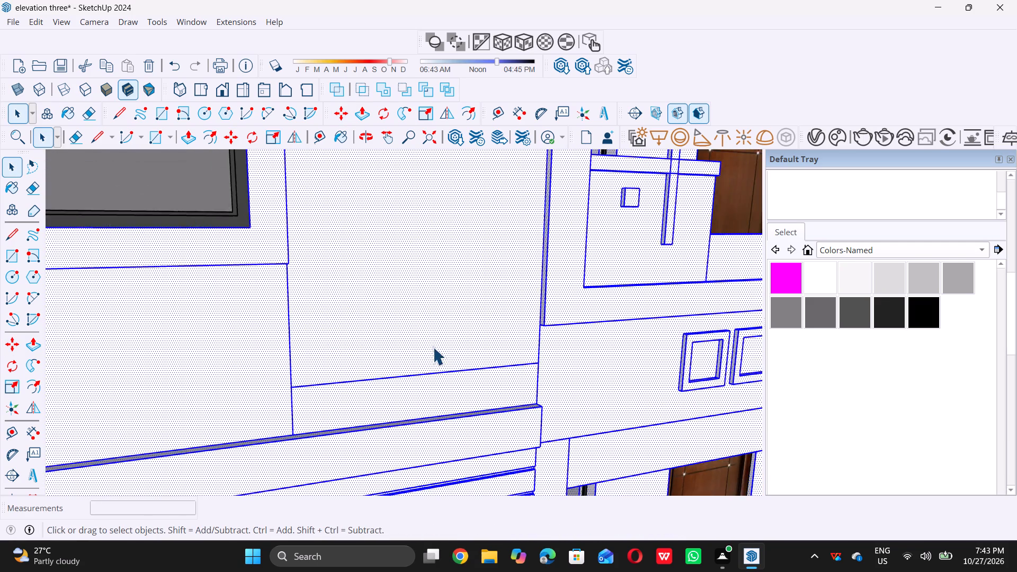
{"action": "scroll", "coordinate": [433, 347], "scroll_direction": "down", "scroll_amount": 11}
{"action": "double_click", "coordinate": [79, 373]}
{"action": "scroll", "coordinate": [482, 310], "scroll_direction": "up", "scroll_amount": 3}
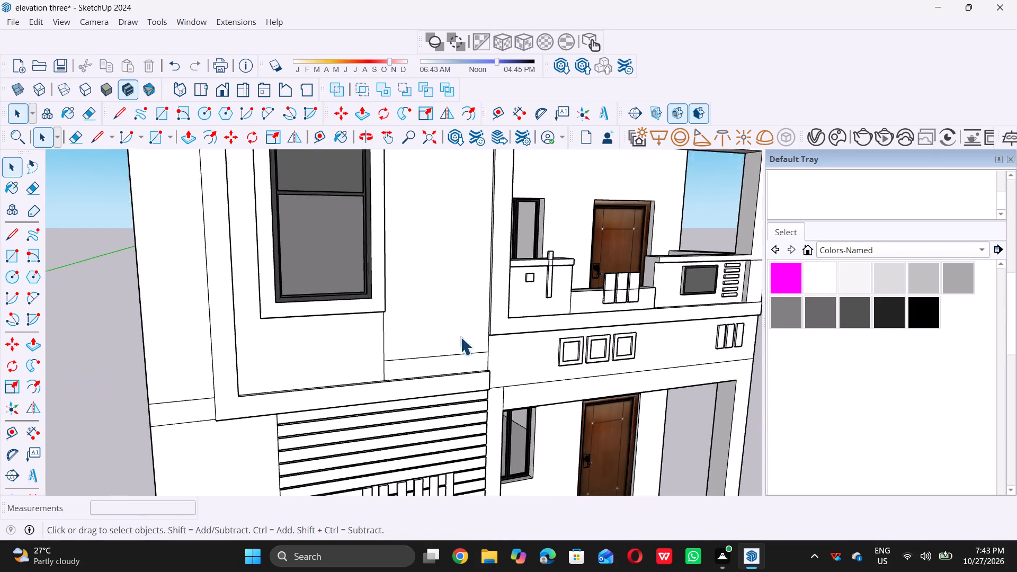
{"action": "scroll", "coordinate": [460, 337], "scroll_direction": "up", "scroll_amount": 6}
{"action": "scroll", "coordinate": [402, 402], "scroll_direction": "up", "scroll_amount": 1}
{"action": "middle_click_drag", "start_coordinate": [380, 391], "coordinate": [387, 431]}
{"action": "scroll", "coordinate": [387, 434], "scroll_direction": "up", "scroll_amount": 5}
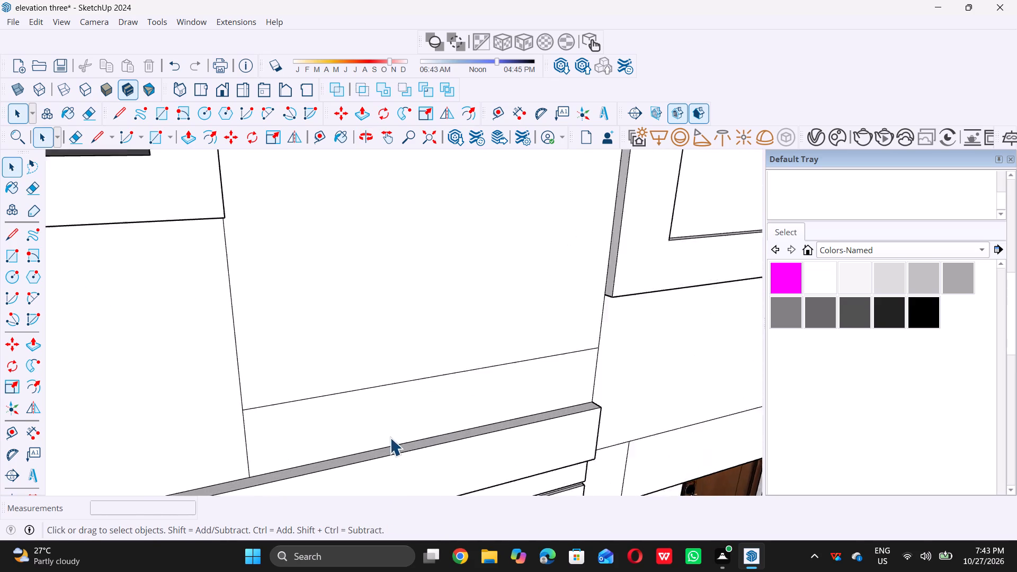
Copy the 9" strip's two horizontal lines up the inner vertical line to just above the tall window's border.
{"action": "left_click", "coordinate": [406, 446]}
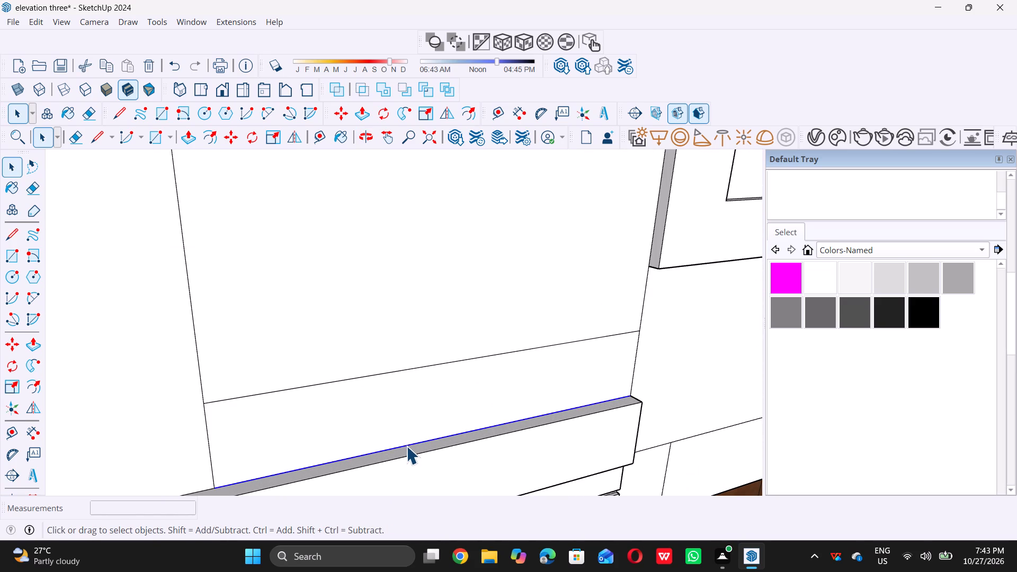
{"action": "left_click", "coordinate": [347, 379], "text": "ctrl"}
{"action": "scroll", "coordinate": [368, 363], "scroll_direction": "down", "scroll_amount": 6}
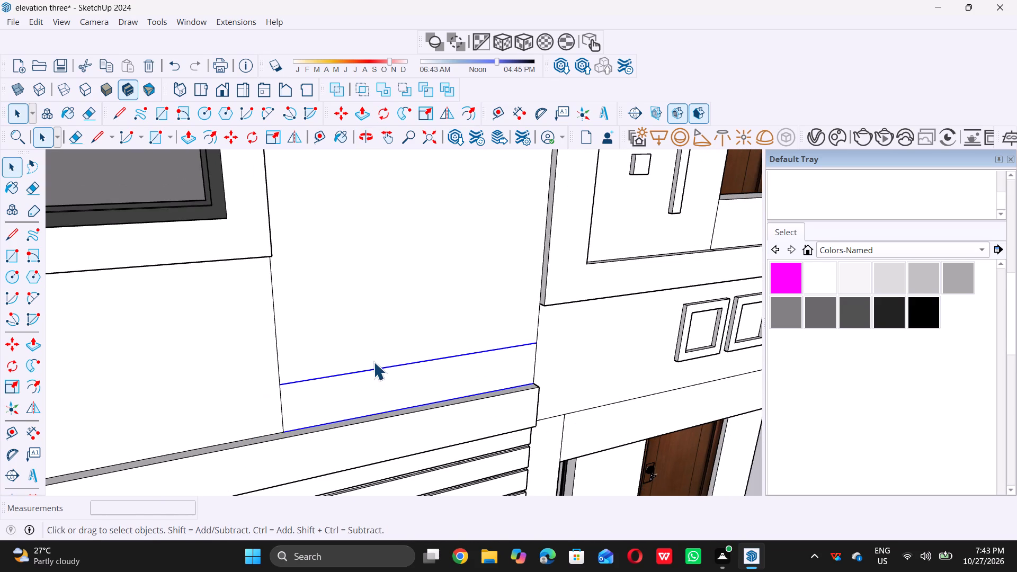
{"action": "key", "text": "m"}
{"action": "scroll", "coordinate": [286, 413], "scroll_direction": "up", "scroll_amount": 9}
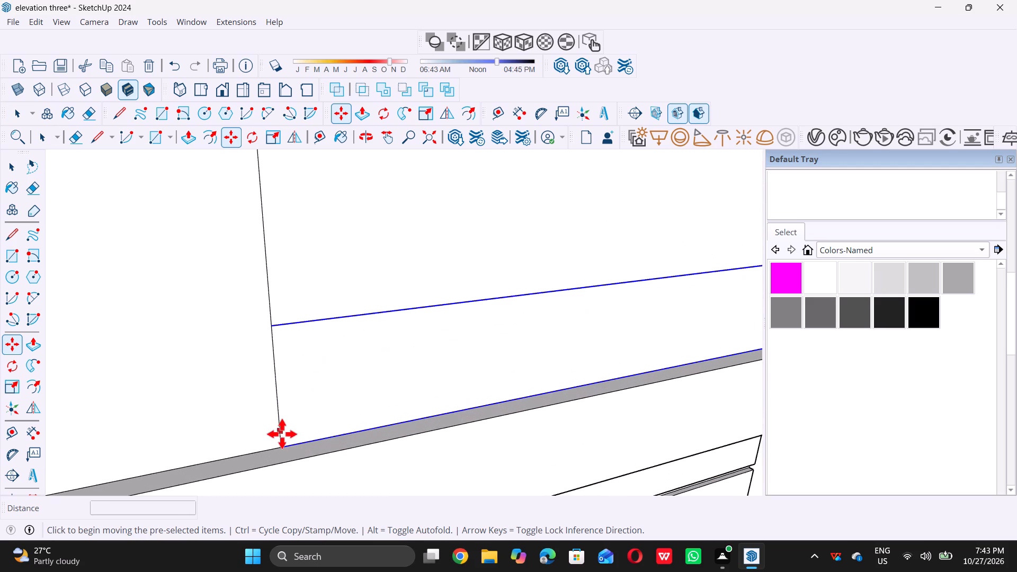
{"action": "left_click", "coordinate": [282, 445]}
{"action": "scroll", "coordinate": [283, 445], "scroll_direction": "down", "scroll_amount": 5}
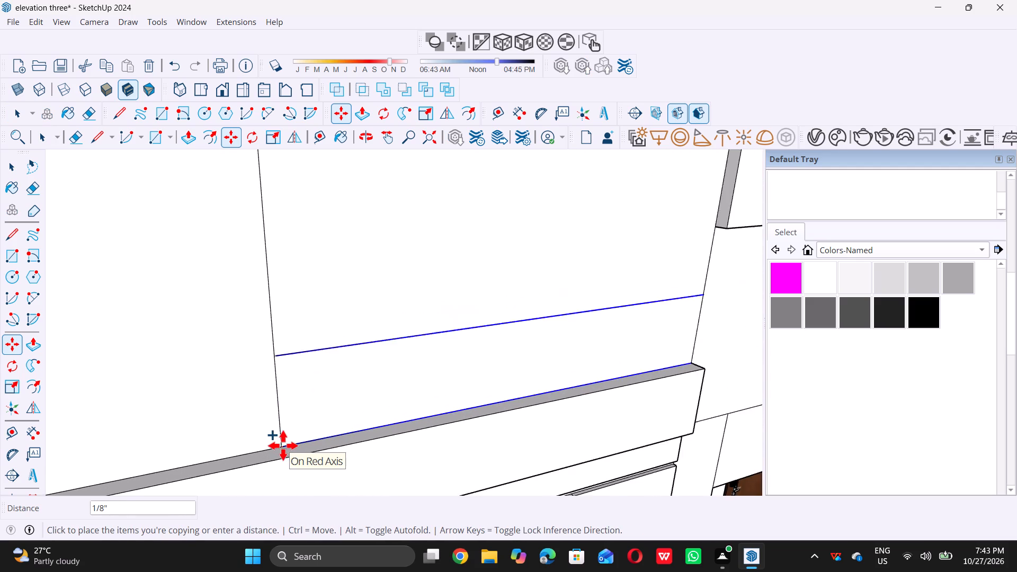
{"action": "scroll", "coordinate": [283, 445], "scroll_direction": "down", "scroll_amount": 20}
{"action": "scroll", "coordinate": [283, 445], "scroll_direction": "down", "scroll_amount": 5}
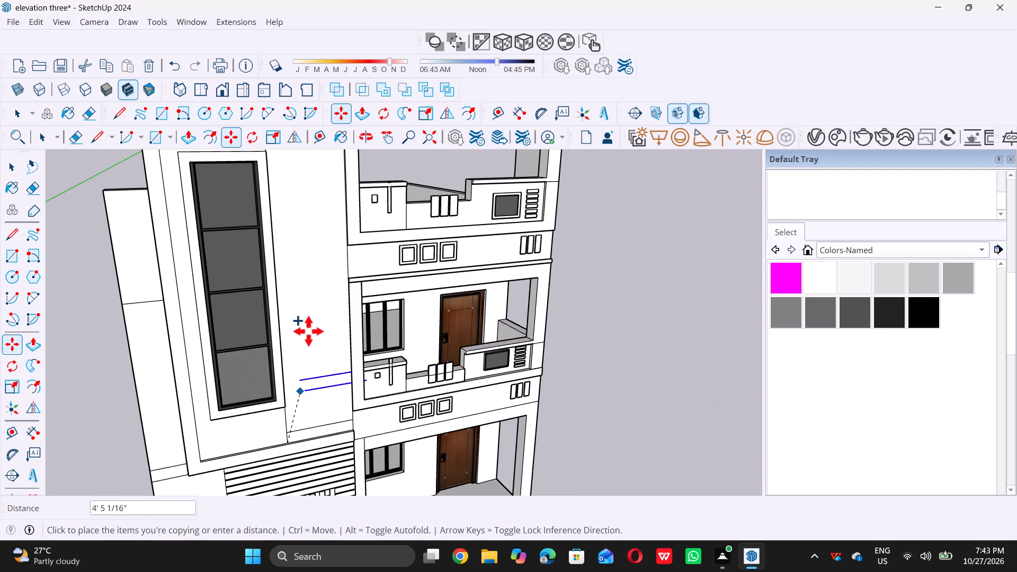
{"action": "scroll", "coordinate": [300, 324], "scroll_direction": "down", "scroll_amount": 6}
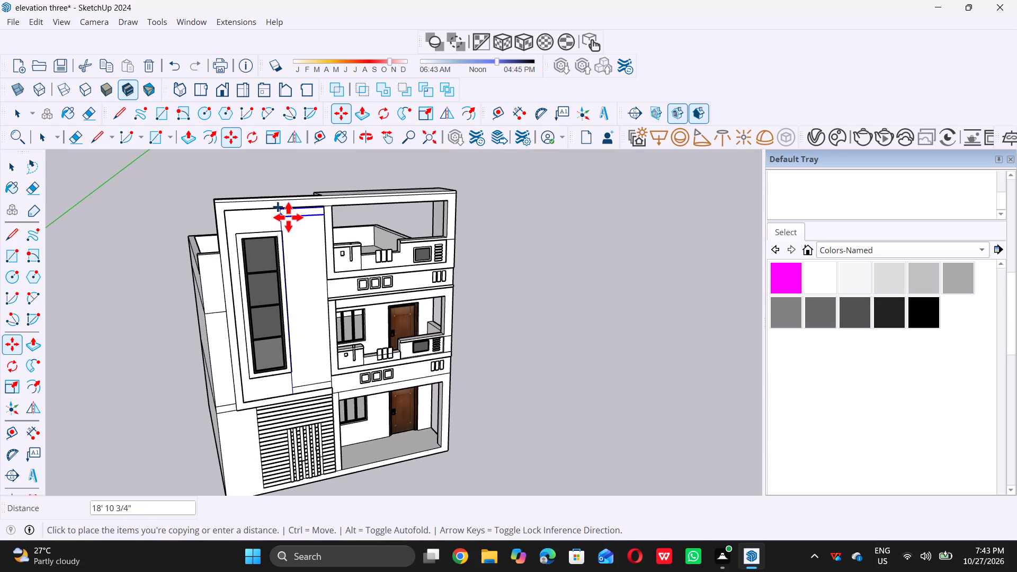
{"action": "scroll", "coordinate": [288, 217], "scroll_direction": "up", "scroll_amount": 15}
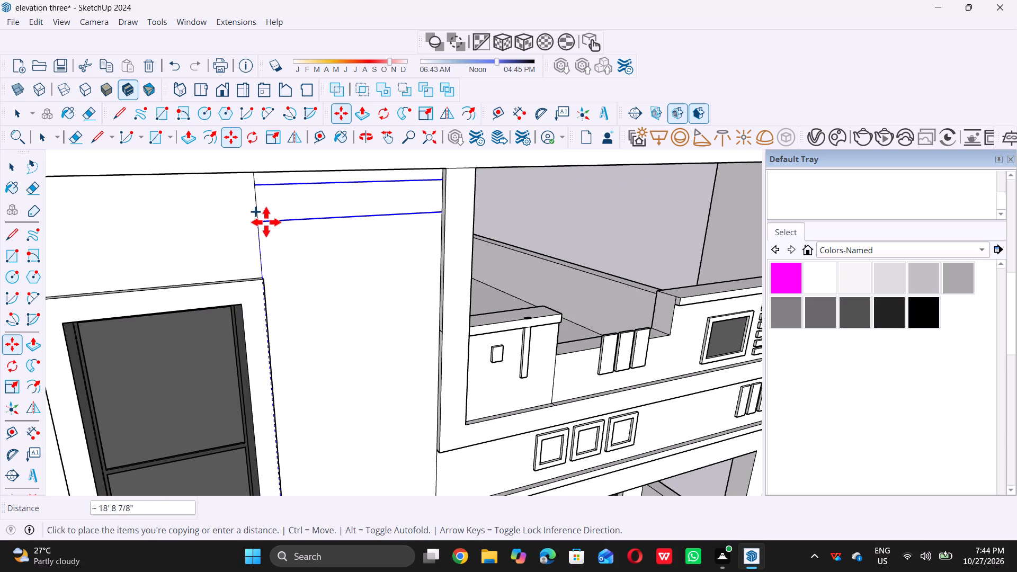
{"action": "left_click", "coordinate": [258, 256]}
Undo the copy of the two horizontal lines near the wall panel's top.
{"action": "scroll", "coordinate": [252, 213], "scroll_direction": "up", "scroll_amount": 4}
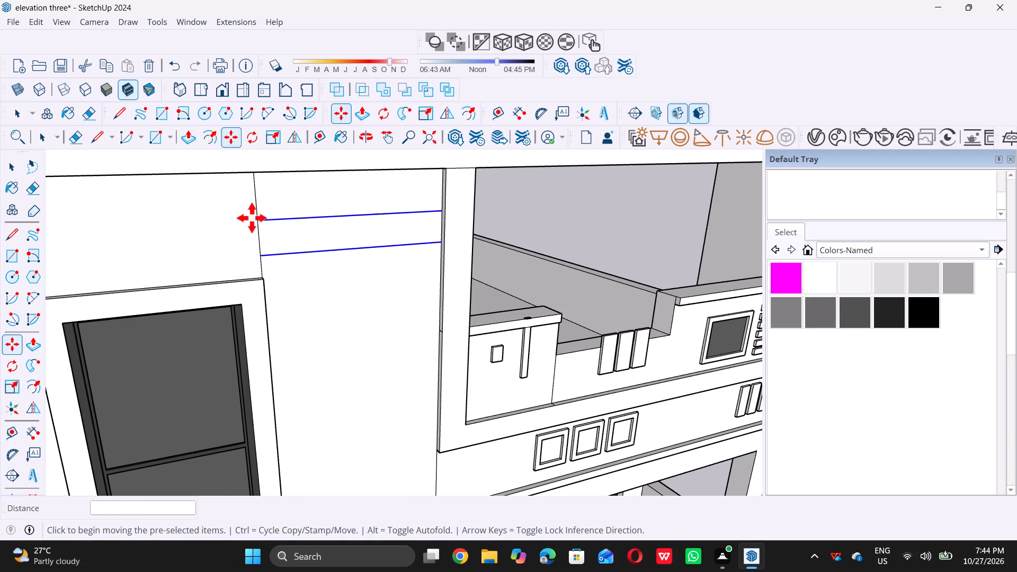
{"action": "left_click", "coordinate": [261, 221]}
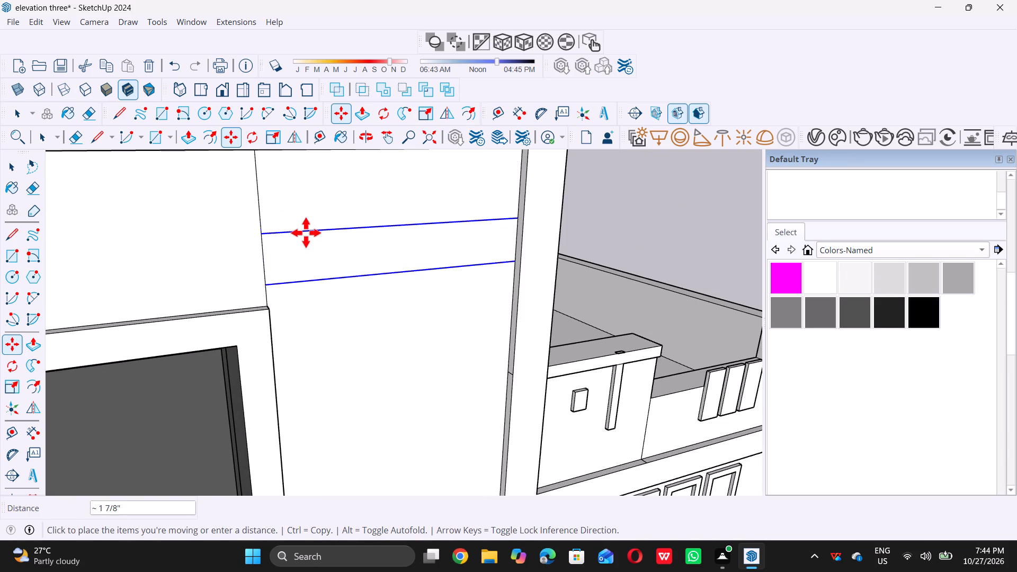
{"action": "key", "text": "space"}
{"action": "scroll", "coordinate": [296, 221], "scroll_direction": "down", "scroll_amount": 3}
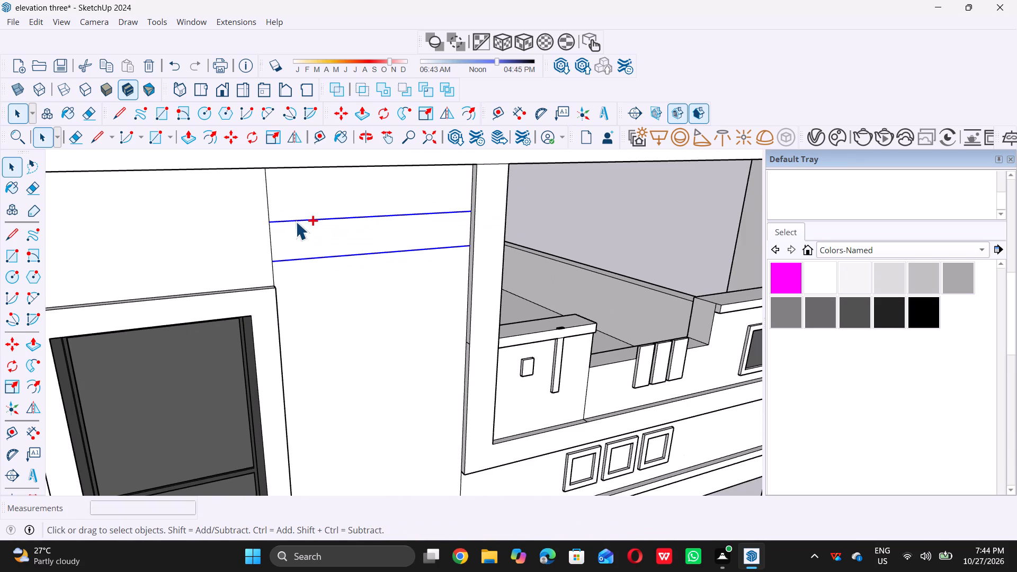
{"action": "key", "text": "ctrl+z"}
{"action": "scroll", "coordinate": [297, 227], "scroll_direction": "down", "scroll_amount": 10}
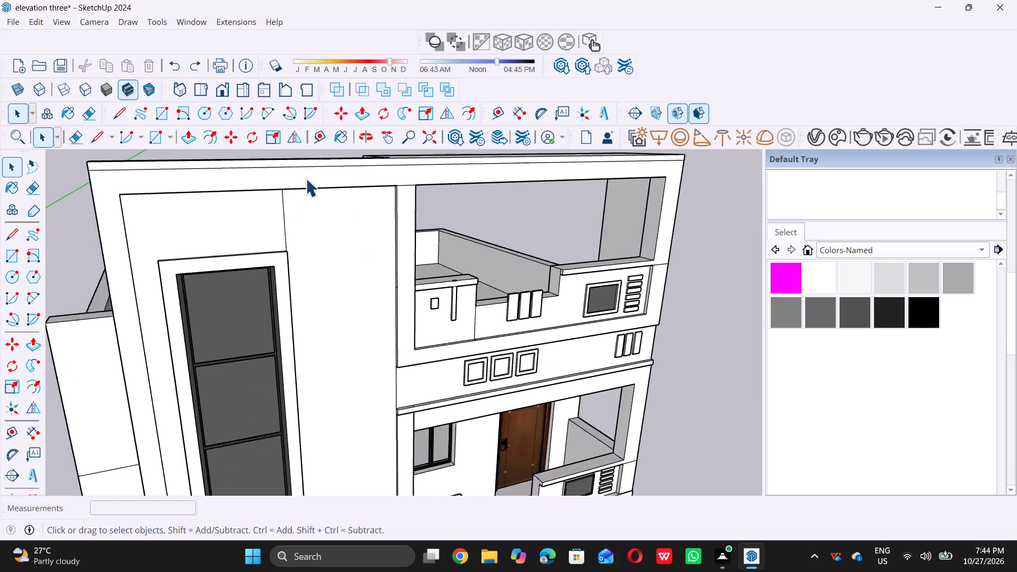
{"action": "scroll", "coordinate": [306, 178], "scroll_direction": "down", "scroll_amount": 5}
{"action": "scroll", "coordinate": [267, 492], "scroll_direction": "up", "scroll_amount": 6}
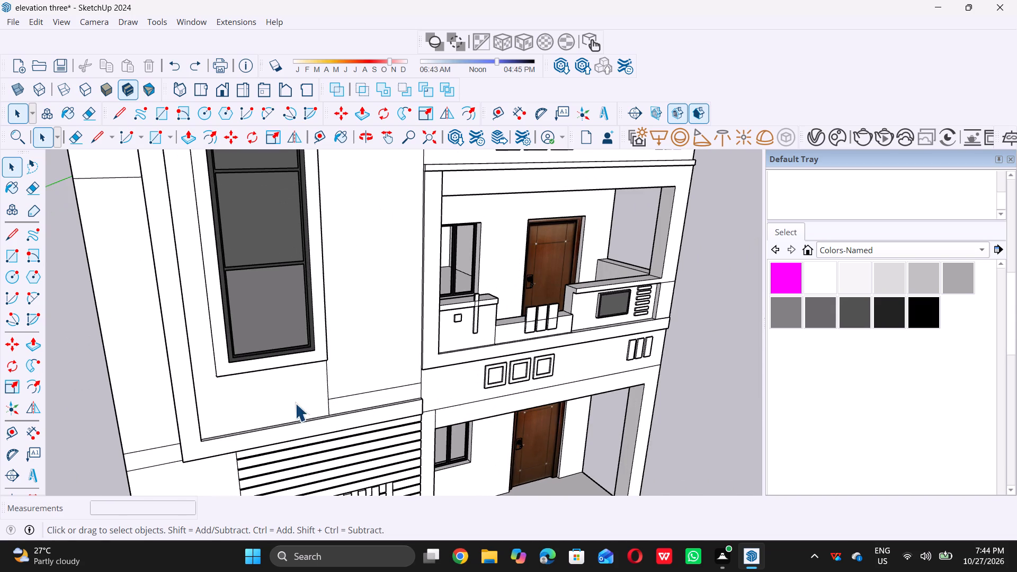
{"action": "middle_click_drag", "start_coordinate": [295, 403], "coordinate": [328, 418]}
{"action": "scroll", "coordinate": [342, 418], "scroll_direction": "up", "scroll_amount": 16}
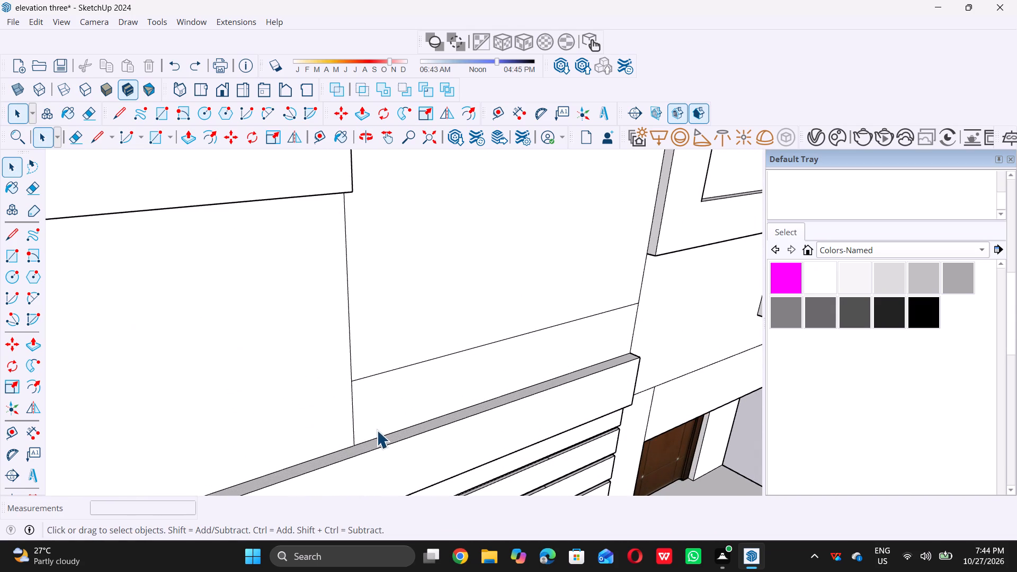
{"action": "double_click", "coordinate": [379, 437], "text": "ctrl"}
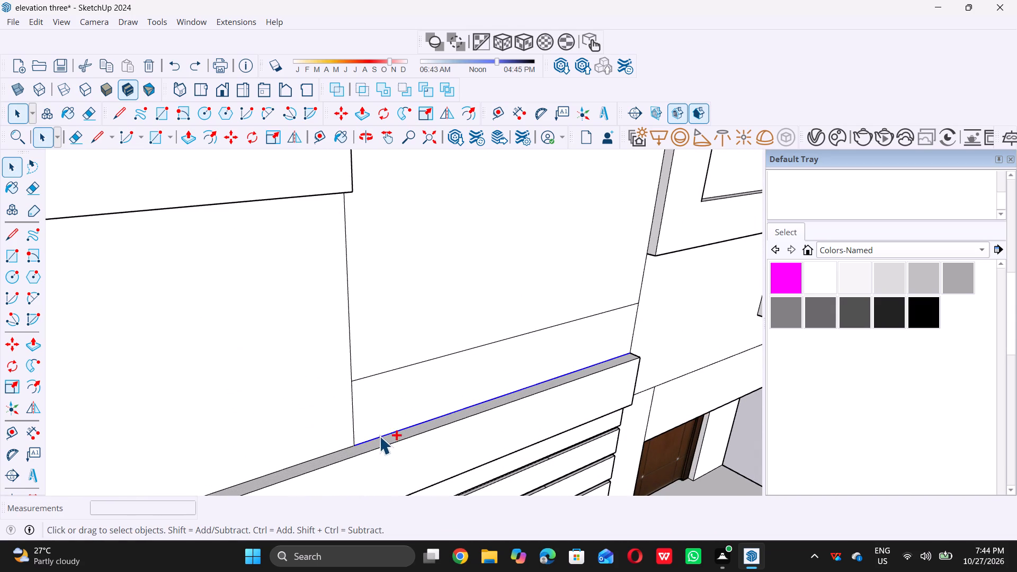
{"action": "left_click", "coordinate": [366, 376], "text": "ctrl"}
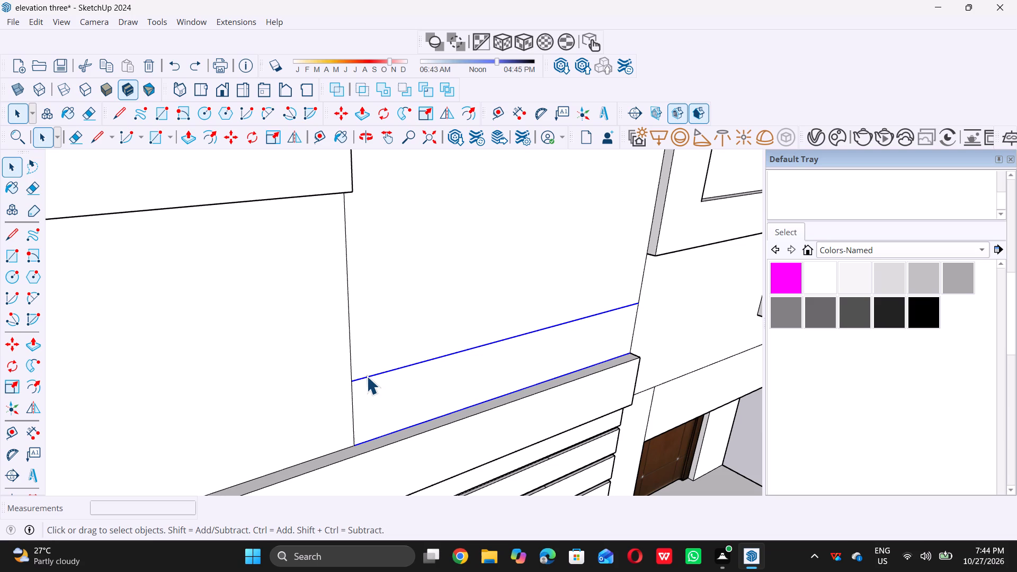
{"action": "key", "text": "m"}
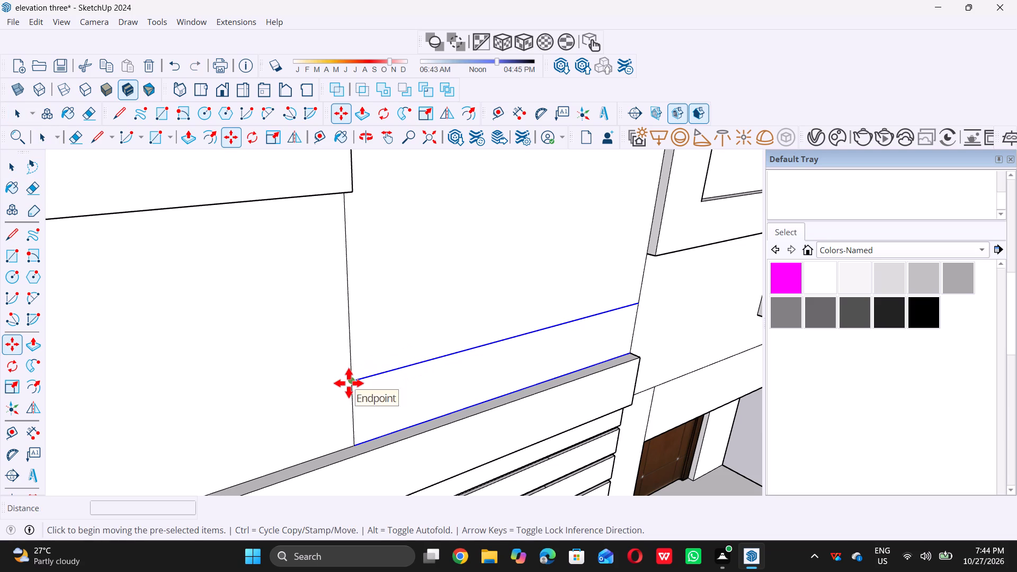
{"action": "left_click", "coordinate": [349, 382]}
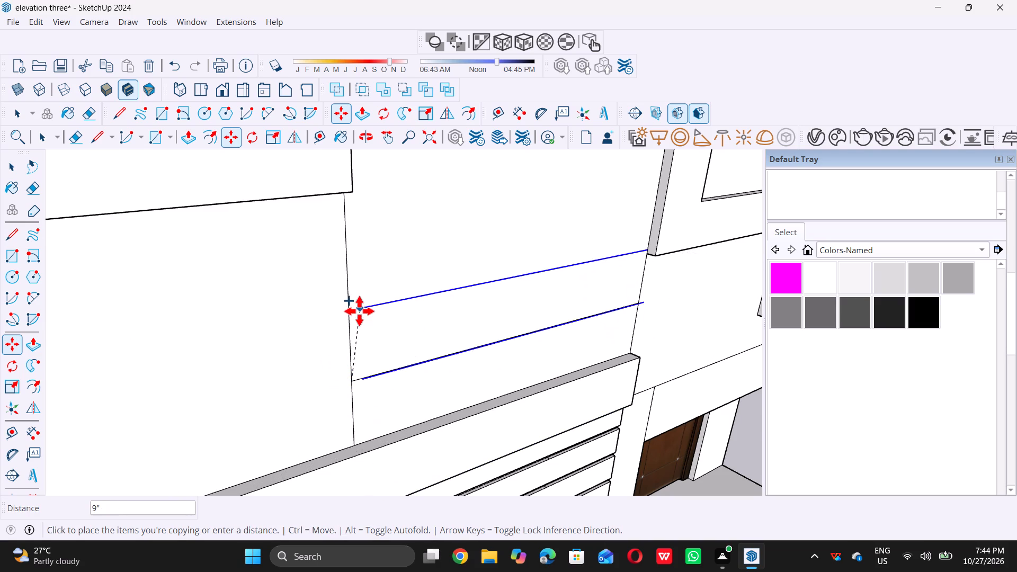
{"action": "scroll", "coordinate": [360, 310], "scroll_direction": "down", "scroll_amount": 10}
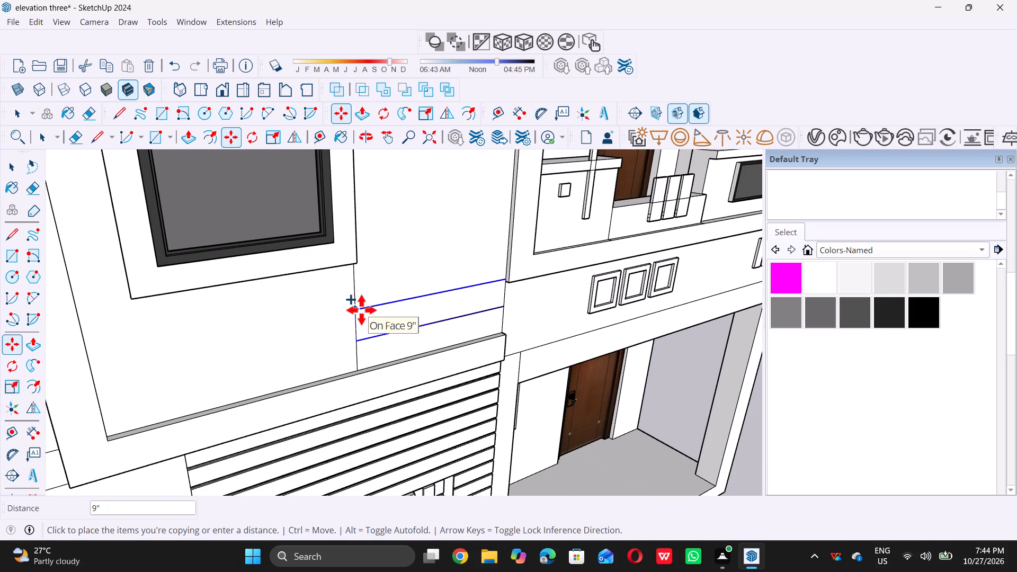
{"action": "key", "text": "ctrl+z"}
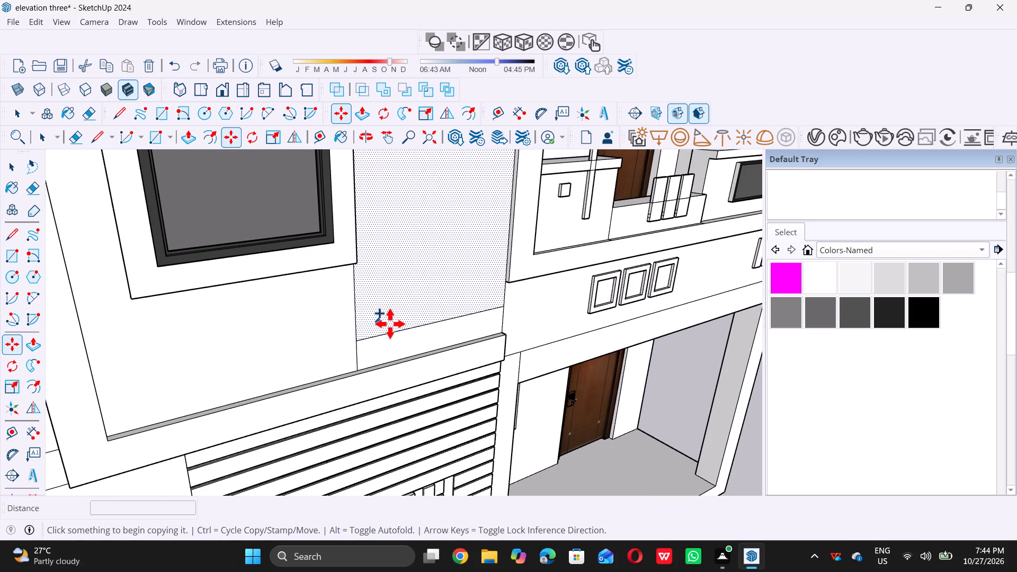
Undo the guide deletion, the 9" high rectangle and the 9" guide at the wall panel's bottom.
{"action": "key", "text": "ctrl+z"}
{"action": "key", "text": "ctrl+z"}
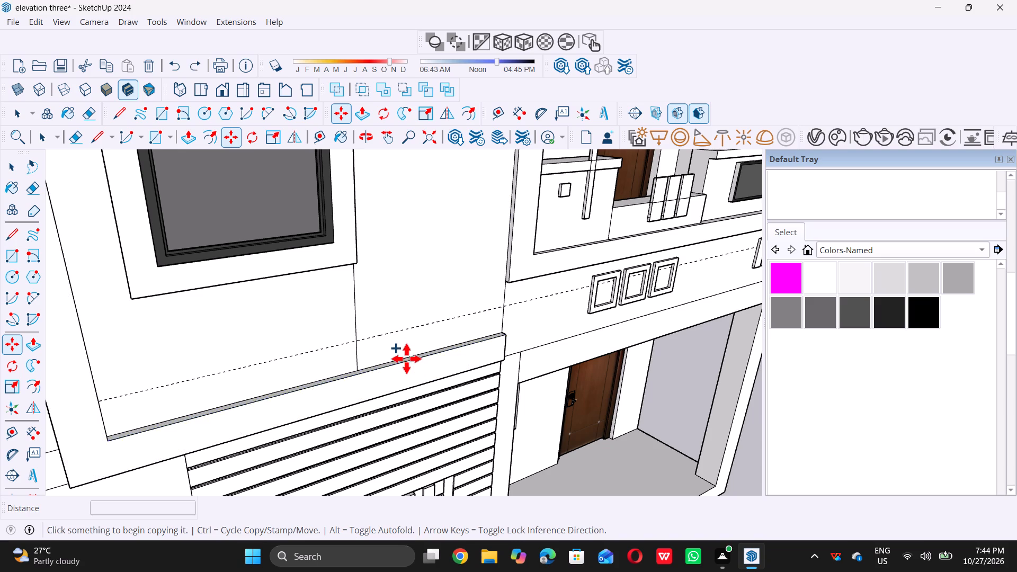
{"action": "key", "text": "ctrl+z"}
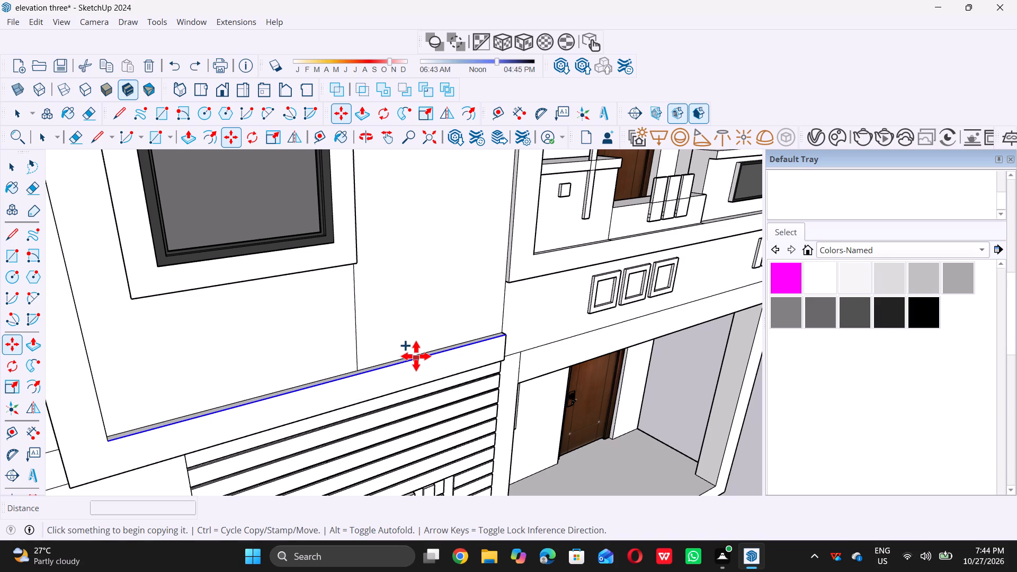
{"action": "key", "text": "space"}
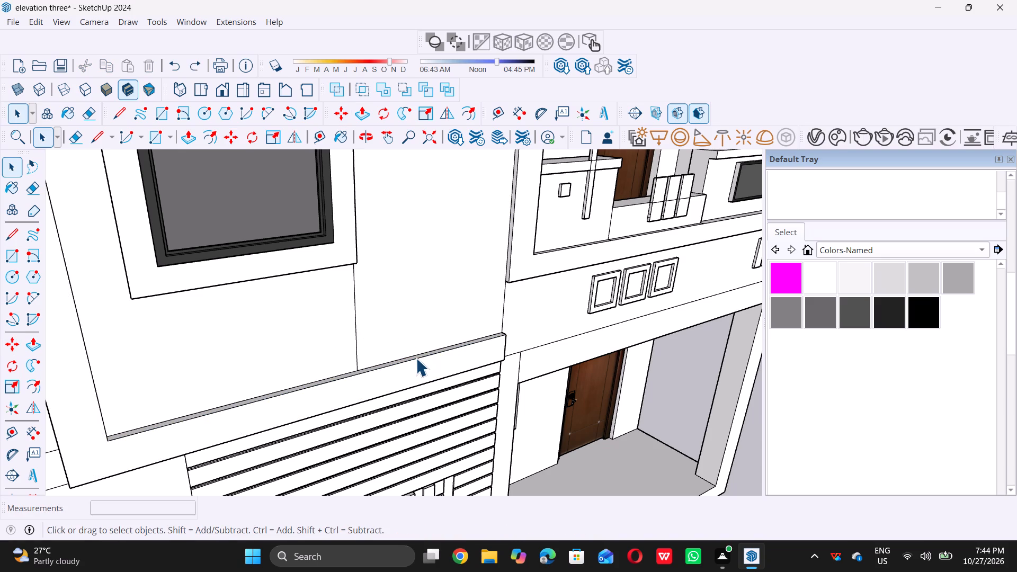
Place a horizontal guide 2' above the bottom edge of the wall panel beside the tall window.
{"action": "key", "text": "t"}
{"action": "scroll", "coordinate": [399, 351], "scroll_direction": "up", "scroll_amount": 8}
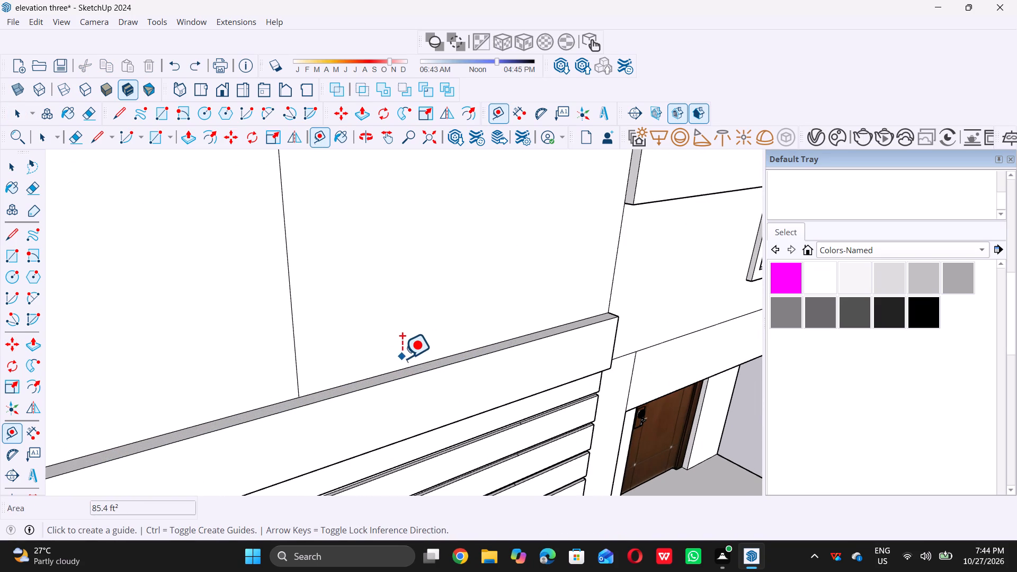
{"action": "triple_click", "coordinate": [400, 369]}
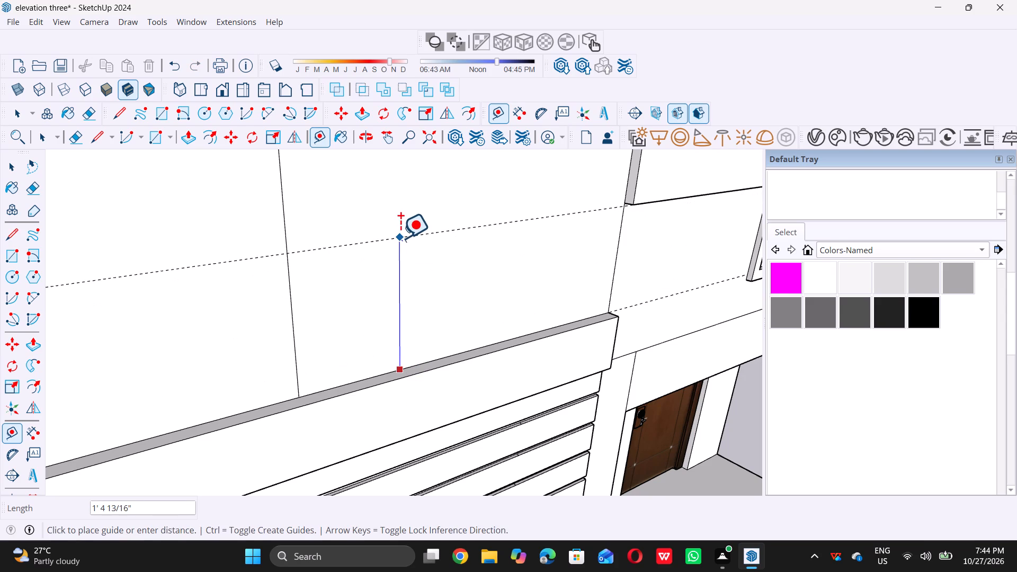
{"action": "scroll", "coordinate": [402, 237], "scroll_direction": "down", "scroll_amount": 18}
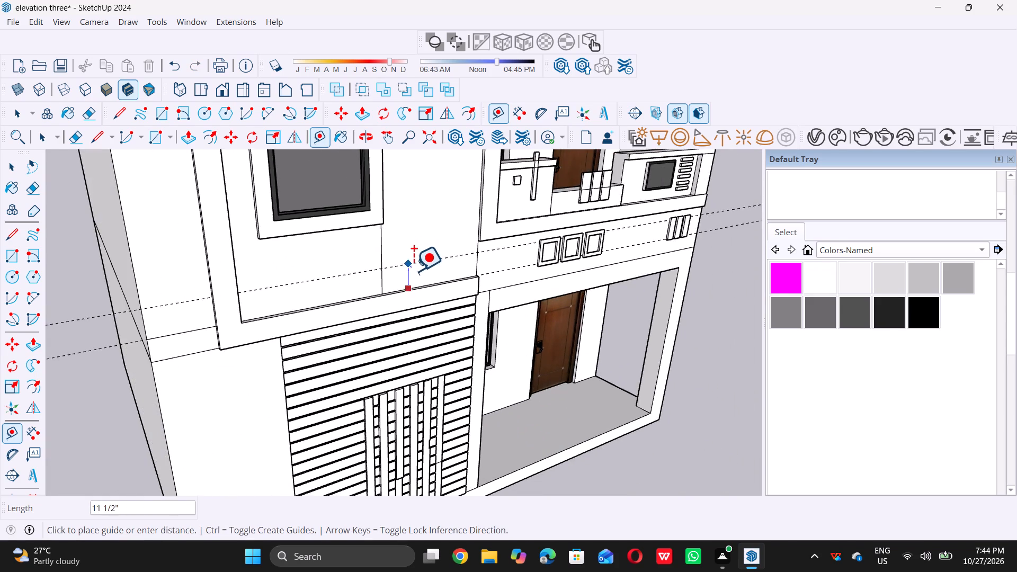
{"action": "scroll", "coordinate": [414, 271], "scroll_direction": "down", "scroll_amount": 2}
{"action": "middle_click_drag", "start_coordinate": [414, 274], "coordinate": [365, 225]}
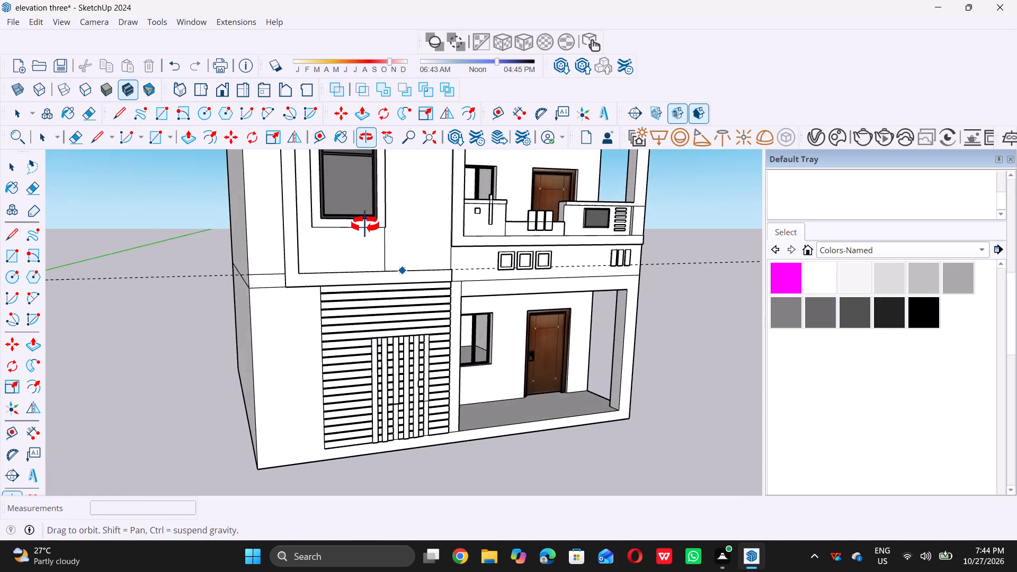
{"action": "middle_click_drag", "start_coordinate": [365, 225], "coordinate": [364, 225]}
{"action": "scroll", "coordinate": [405, 226], "scroll_direction": "up", "scroll_amount": 2}
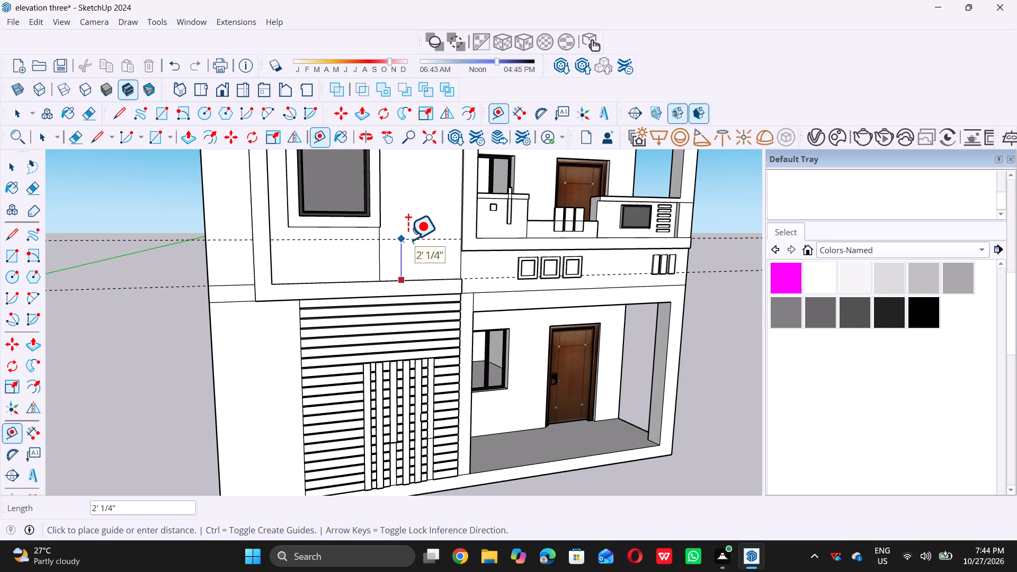
{"action": "key", "text": "2"}
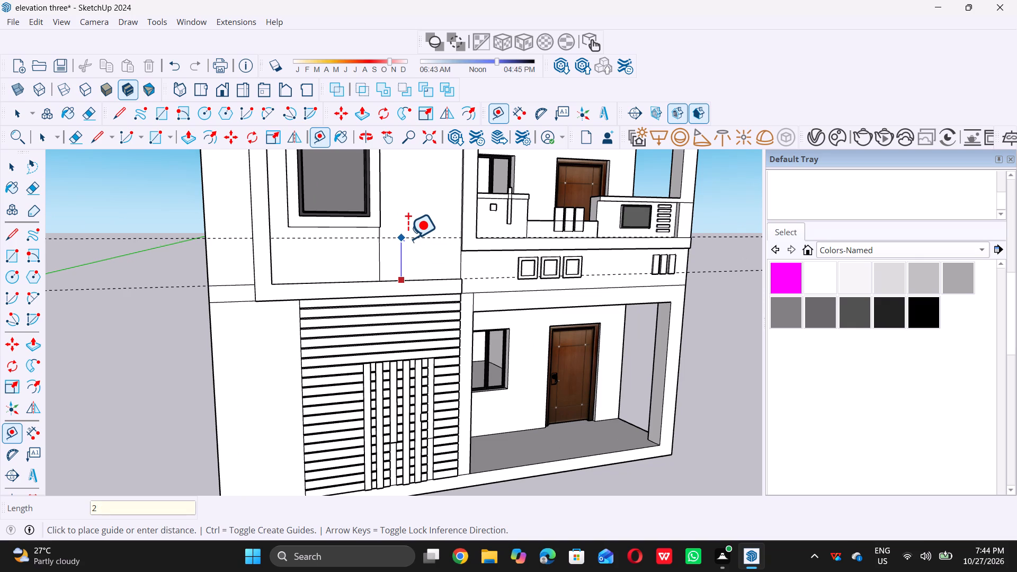
{"action": "key", "text": "apostrophe"}
{"action": "key", "text": "Return"}
Place another horizontal guide 2' above the previous guide on the wall panel.
{"action": "scroll", "coordinate": [412, 270], "scroll_direction": "down", "scroll_amount": 4}
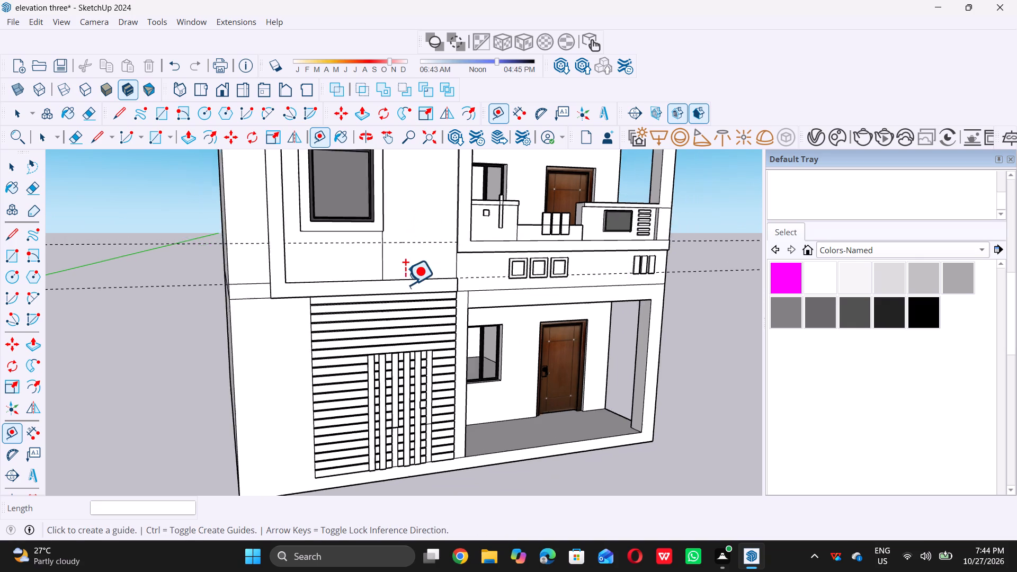
{"action": "scroll", "coordinate": [405, 284], "scroll_direction": "down", "scroll_amount": 9}
{"action": "middle_click_drag", "start_coordinate": [405, 300], "coordinate": [388, 261]}
{"action": "scroll", "coordinate": [424, 244], "scroll_direction": "up", "scroll_amount": 5}
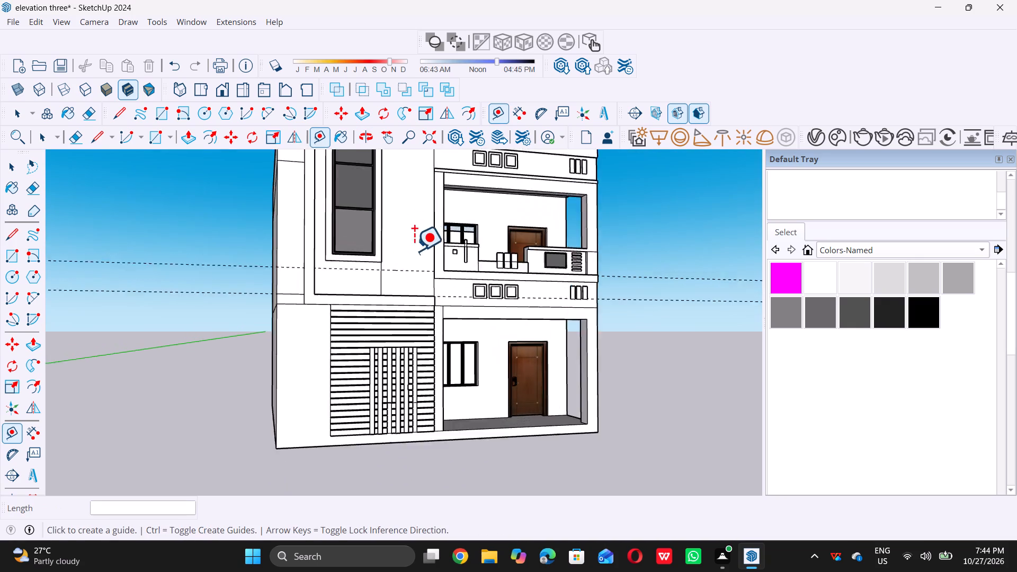
{"action": "scroll", "coordinate": [414, 251], "scroll_direction": "up", "scroll_amount": 3}
{"action": "left_click_drag", "start_coordinate": [396, 287], "coordinate": [409, 284]}
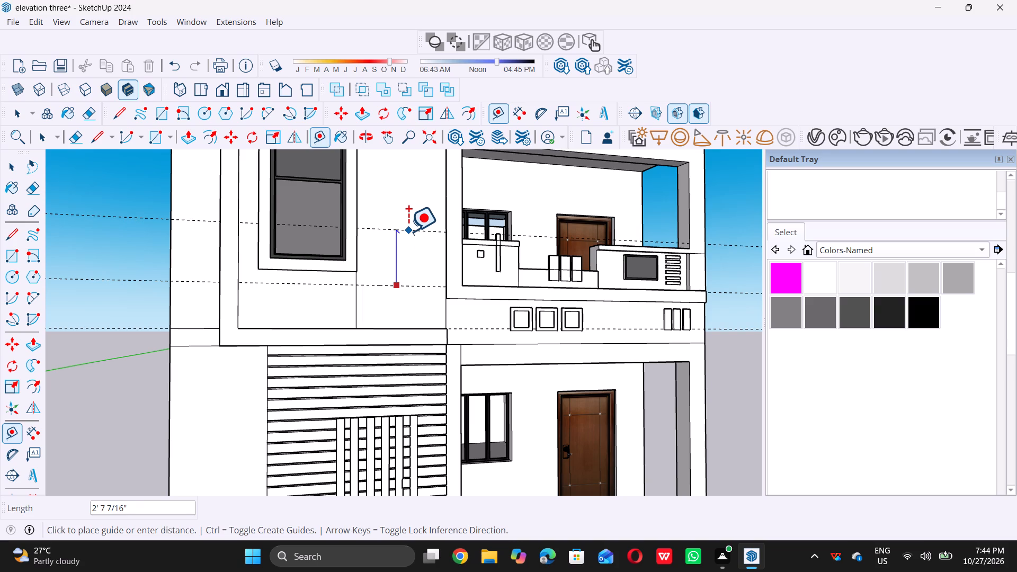
{"action": "key", "text": "2"}
{"action": "key", "text": "apostrophe"}
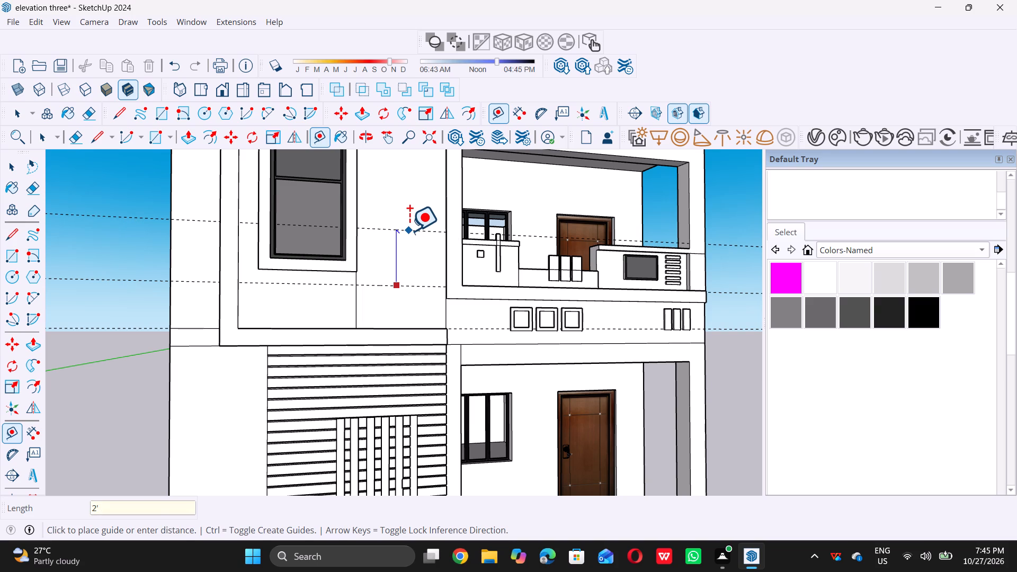
{"action": "key", "text": "Return"}
Place a horizontal guide offset 2 upward from the uppermost guide on the wall panel, entering no foot mark.
{"action": "scroll", "coordinate": [404, 277], "scroll_direction": "down", "scroll_amount": 10}
{"action": "scroll", "coordinate": [410, 261], "scroll_direction": "up", "scroll_amount": 6}
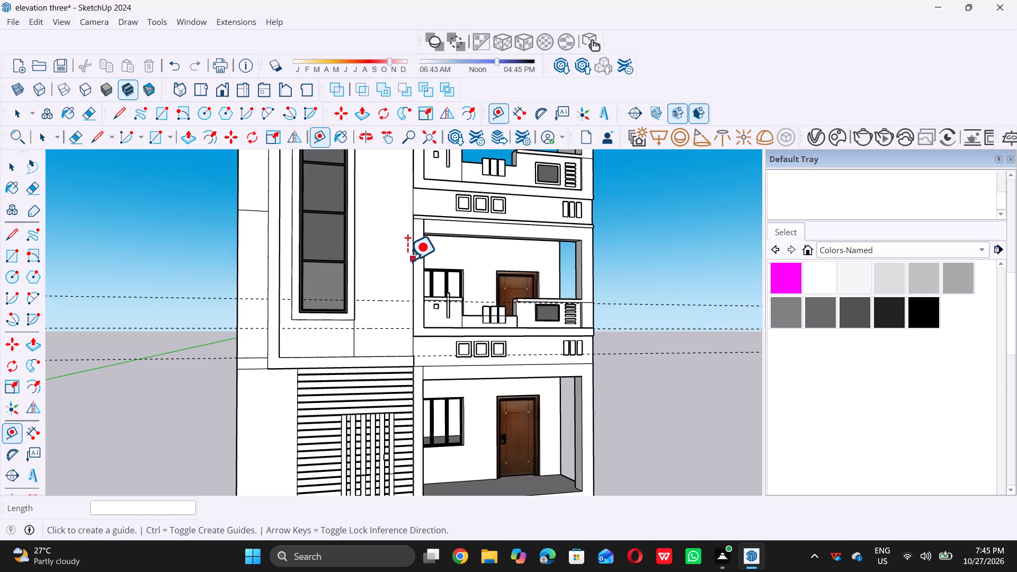
{"action": "scroll", "coordinate": [407, 260], "scroll_direction": "up", "scroll_amount": 3}
{"action": "left_click", "coordinate": [365, 321]}
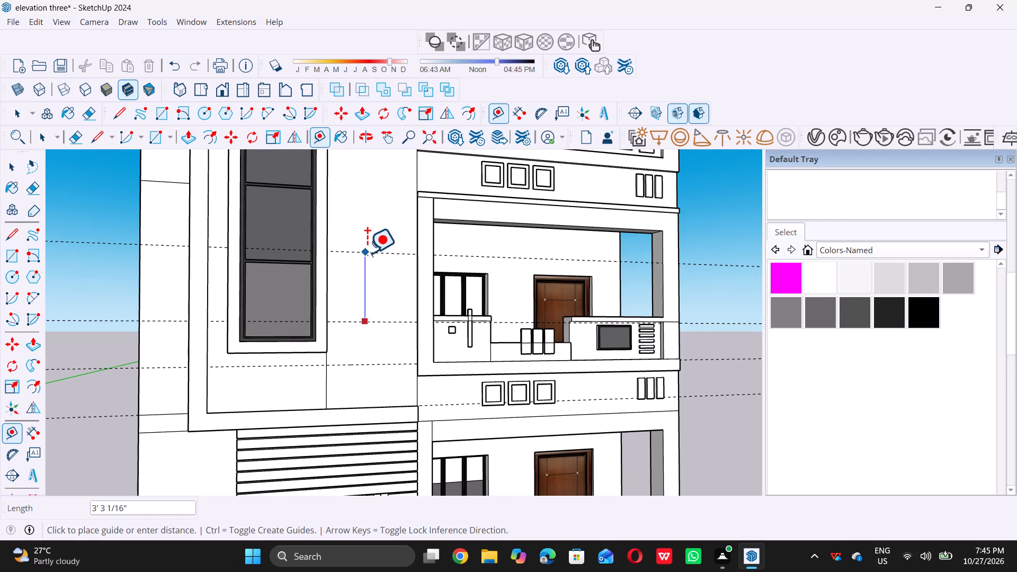
{"action": "key", "text": "2"}
{"action": "key", "text": "Return"}
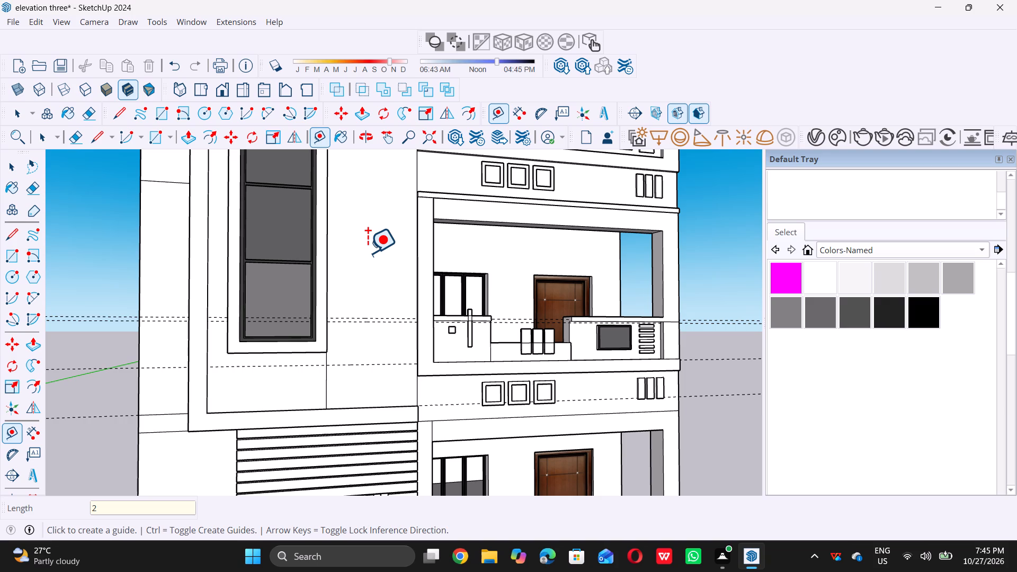
Undo the last guide and place a horizontal guide 2' above the uppermost remaining guide on the wall panel.
{"action": "key", "text": "ctrl+z"}
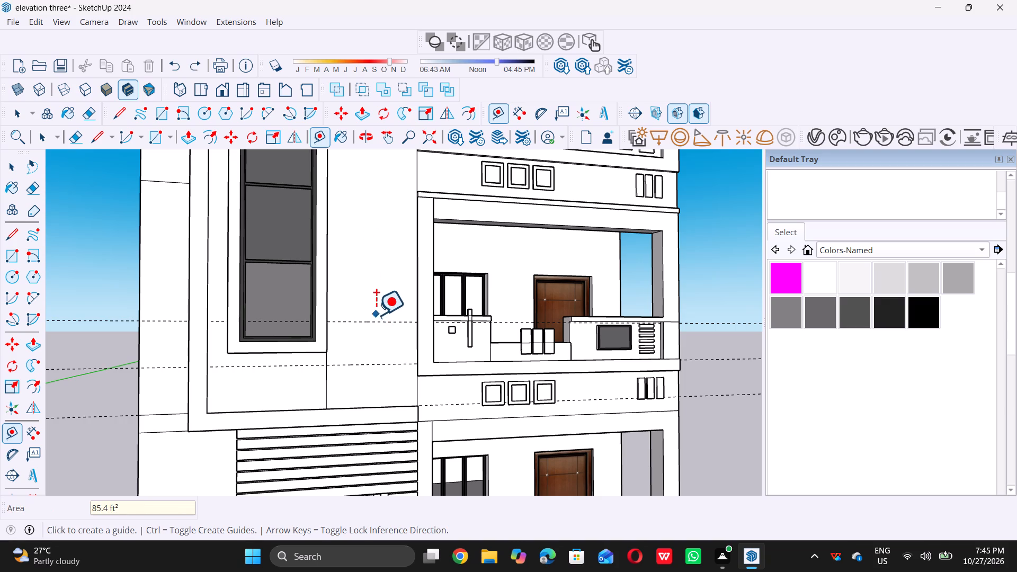
{"action": "left_click", "coordinate": [372, 320]}
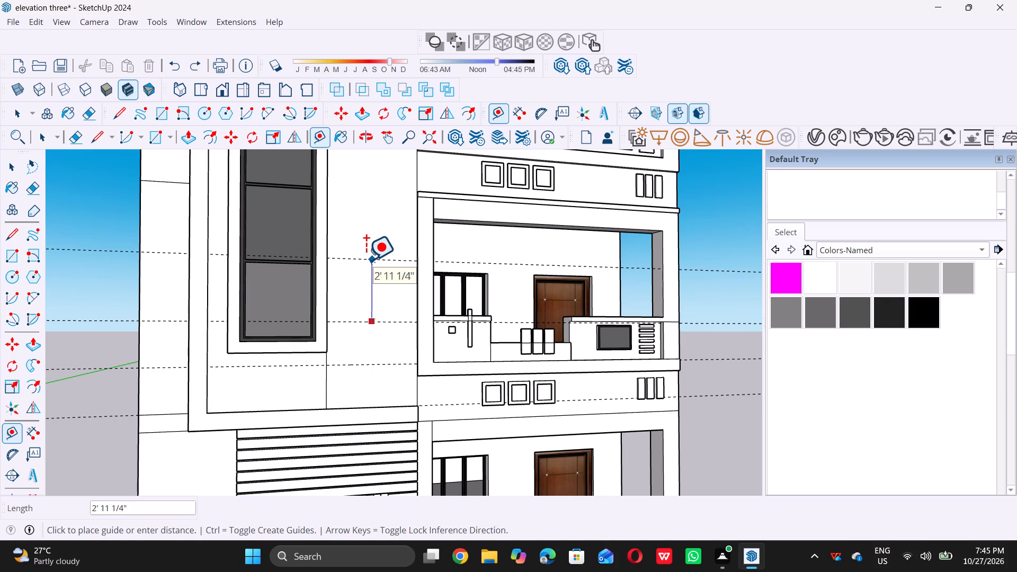
{"action": "type", "text": "2'"}
{"action": "key", "text": "Return"}
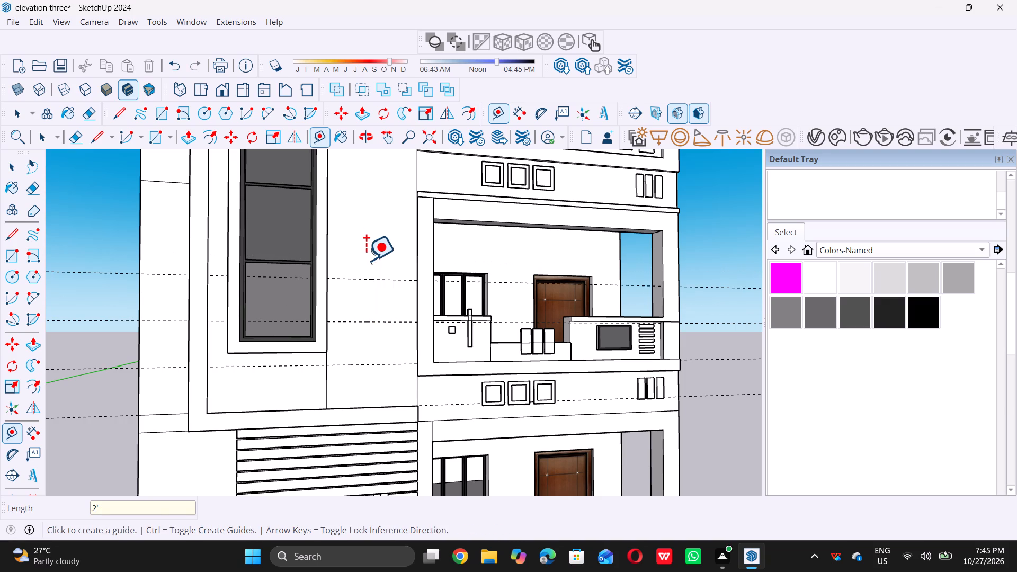
Place two more horizontal guides on the wall panel, each 2' above the previous one.
{"action": "left_click", "coordinate": [360, 276]}
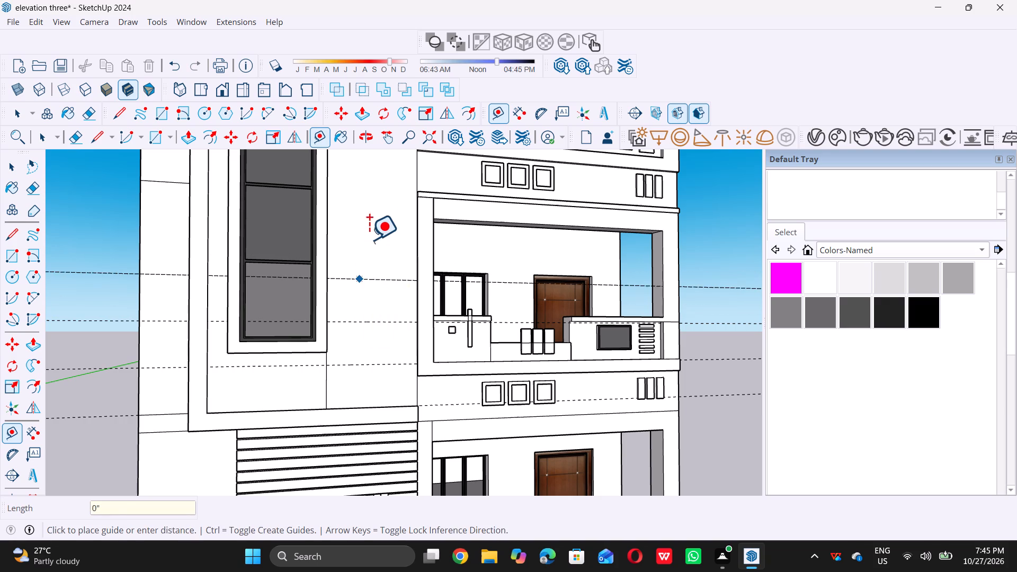
{"action": "type", "text": "2'"}
{"action": "key", "text": "Return"}
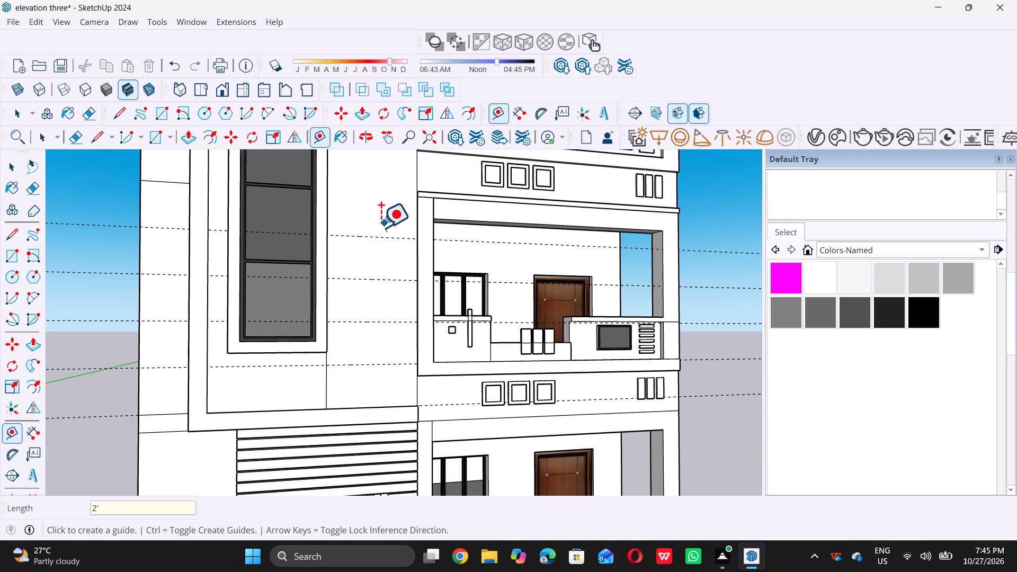
{"action": "left_click", "coordinate": [368, 238]}
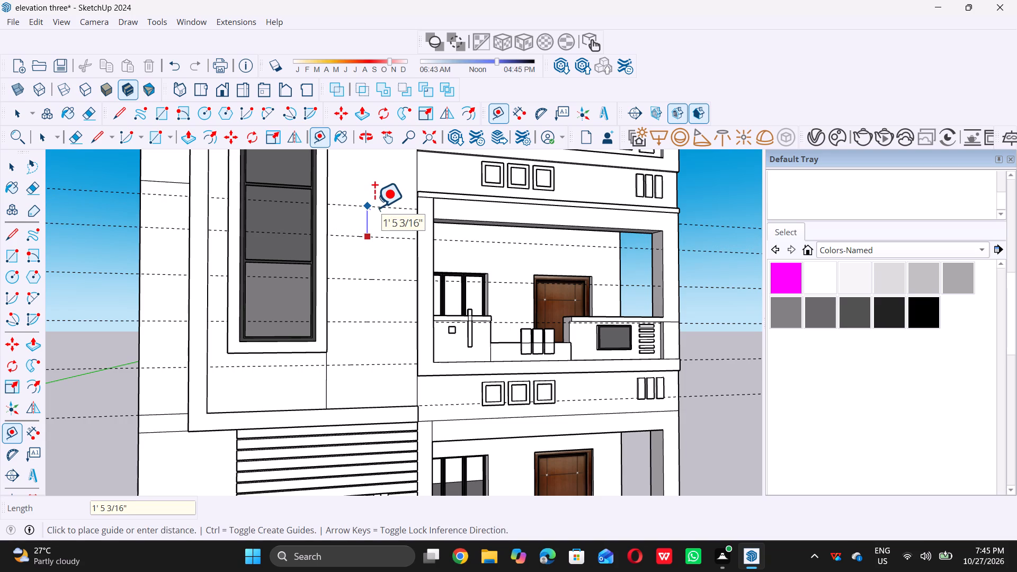
{"action": "key", "text": "2"}
{"action": "key", "text": "apostrophe"}
{"action": "key", "text": "Return"}
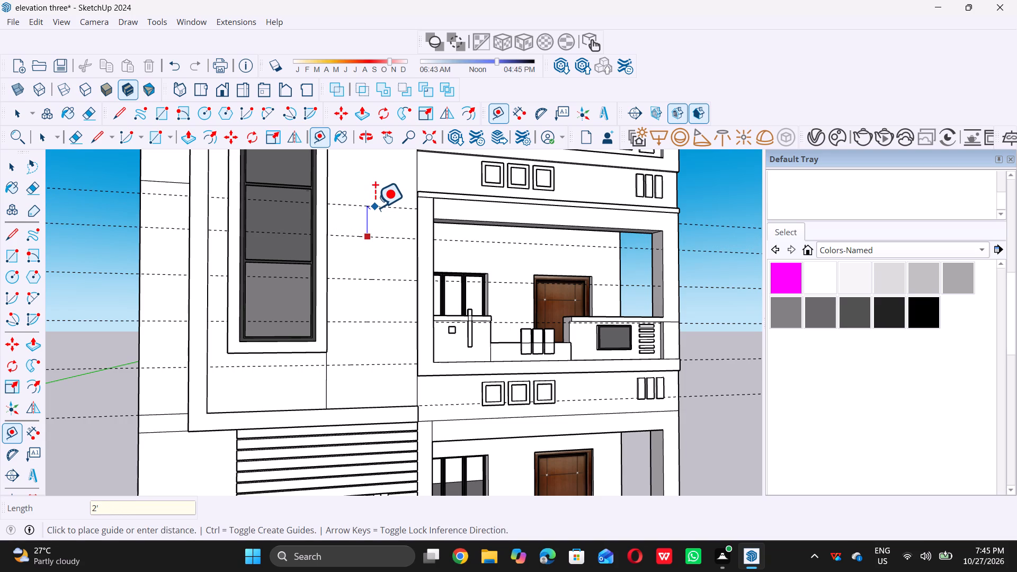
Place another horizontal guide 2' above the uppermost guide on the wall panel.
{"action": "scroll", "coordinate": [372, 266], "scroll_direction": "down", "scroll_amount": 9}
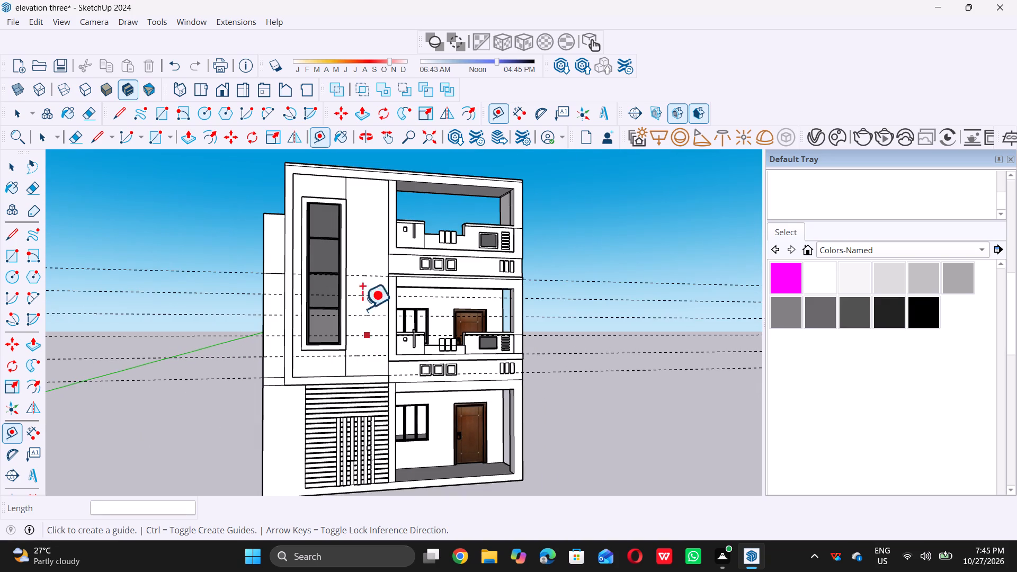
{"action": "scroll", "coordinate": [358, 265], "scroll_direction": "up", "scroll_amount": 5}
{"action": "double_click", "coordinate": [373, 281]}
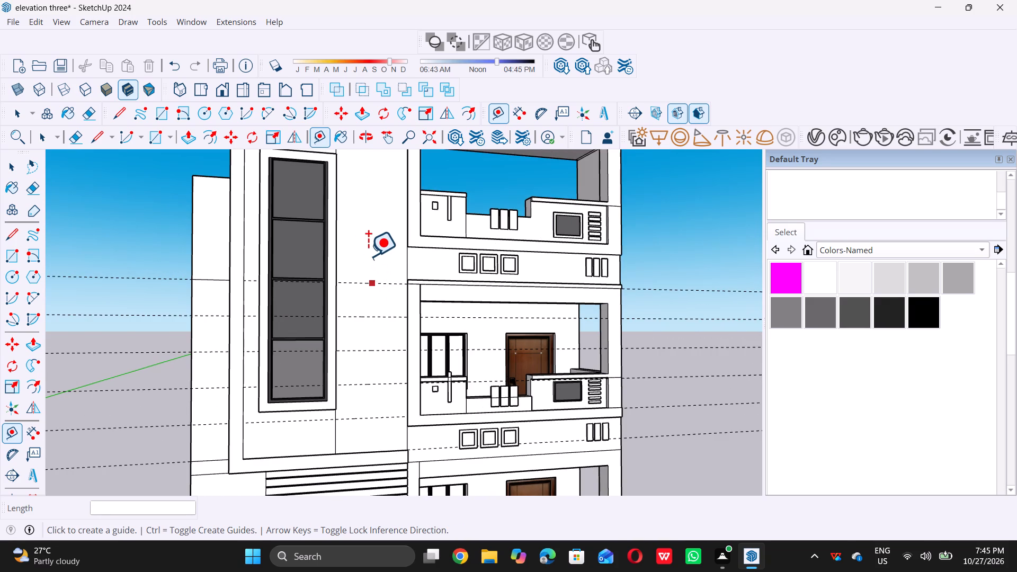
{"action": "key", "text": "space"}
{"action": "type", "text": "t"}
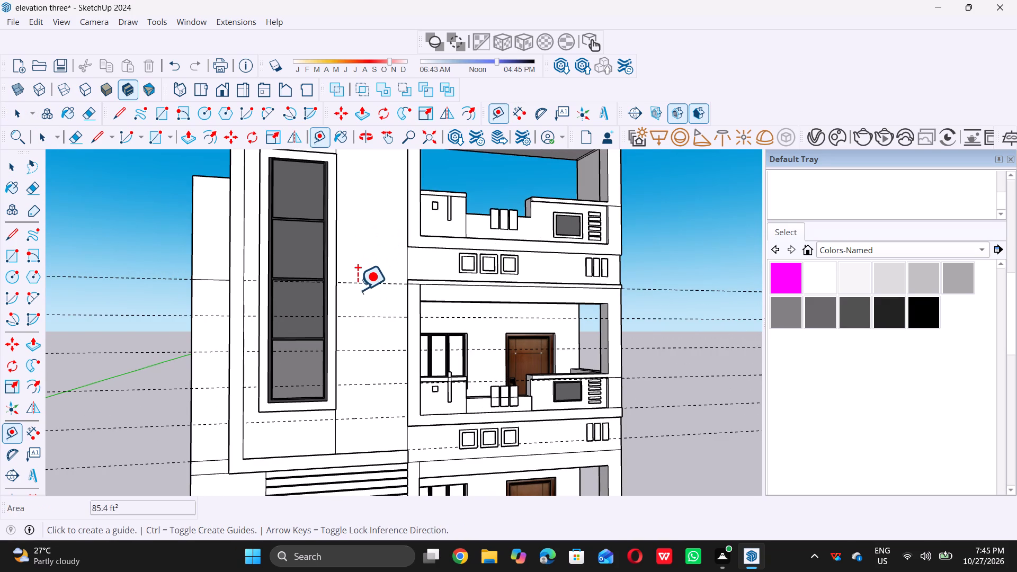
{"action": "left_click", "coordinate": [365, 282]}
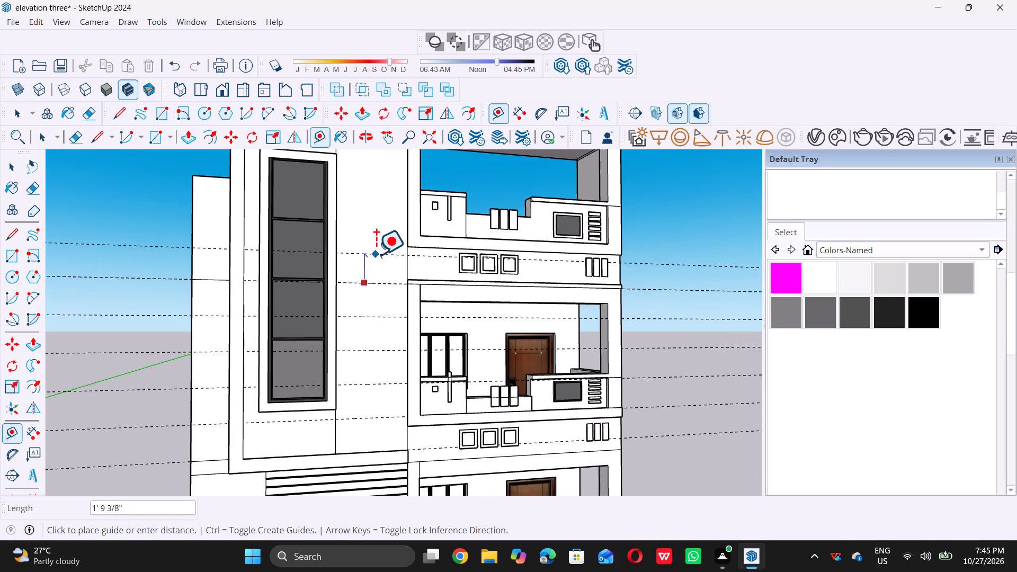
{"action": "key", "text": "2"}
{"action": "key", "text": "apostrophe"}
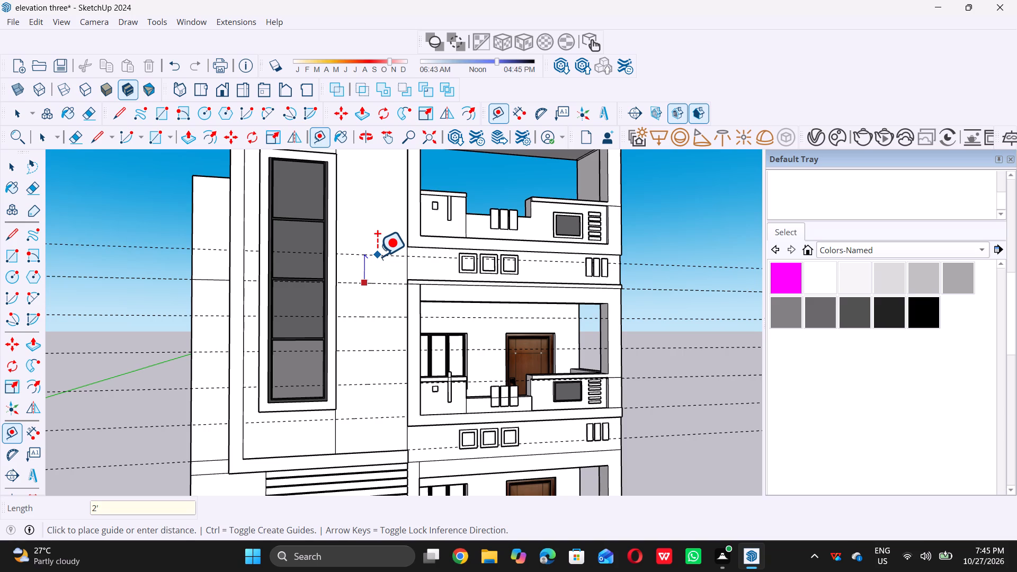
{"action": "key", "text": "Return"}
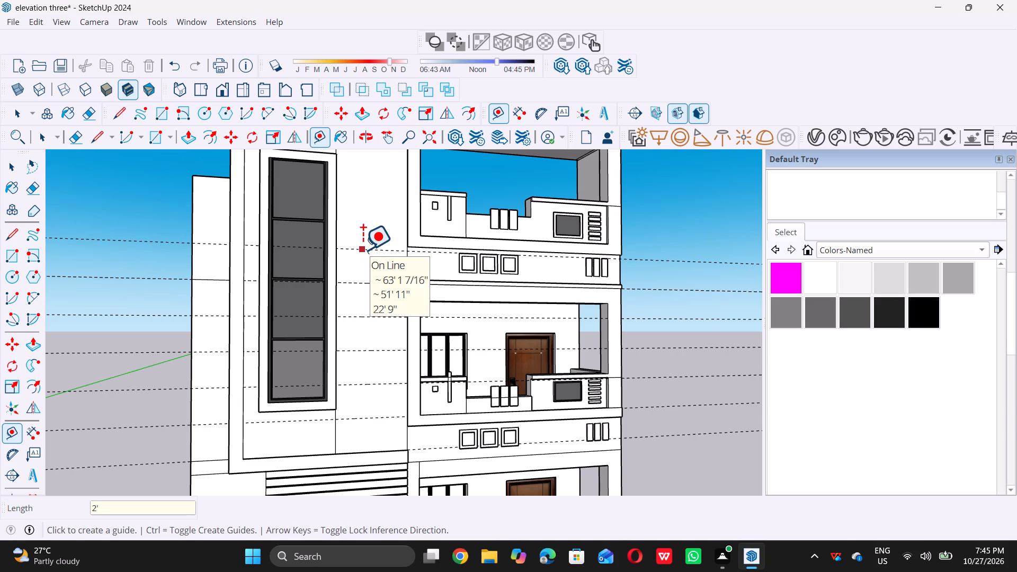
Place two more horizontal guides up the wall panel, each offset 2' from the one below.
{"action": "left_click", "coordinate": [363, 249]}
{"action": "key", "text": "2"}
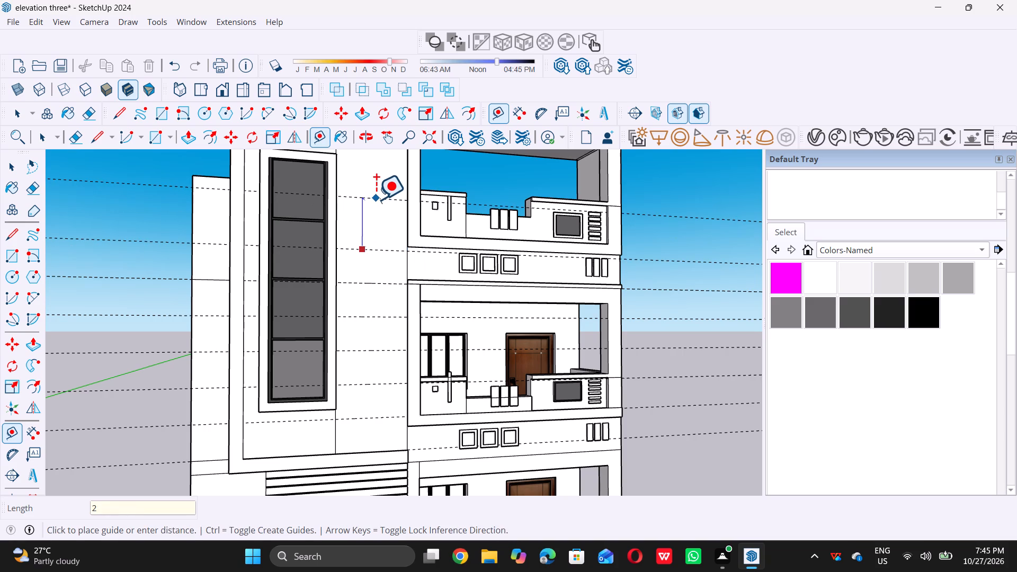
{"action": "key", "text": "apostrophe"}
{"action": "key", "text": "Return"}
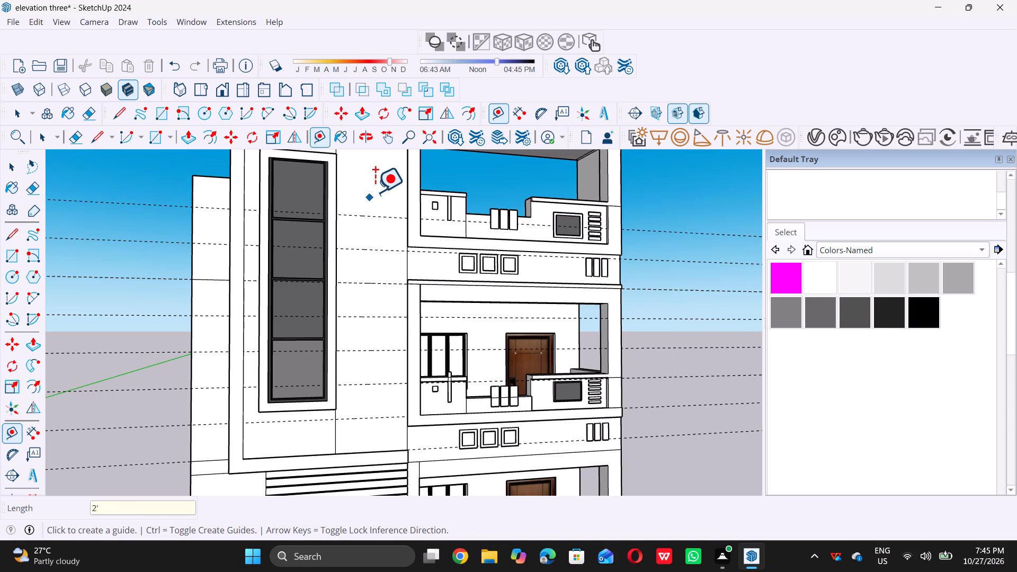
{"action": "left_click", "coordinate": [380, 220]}
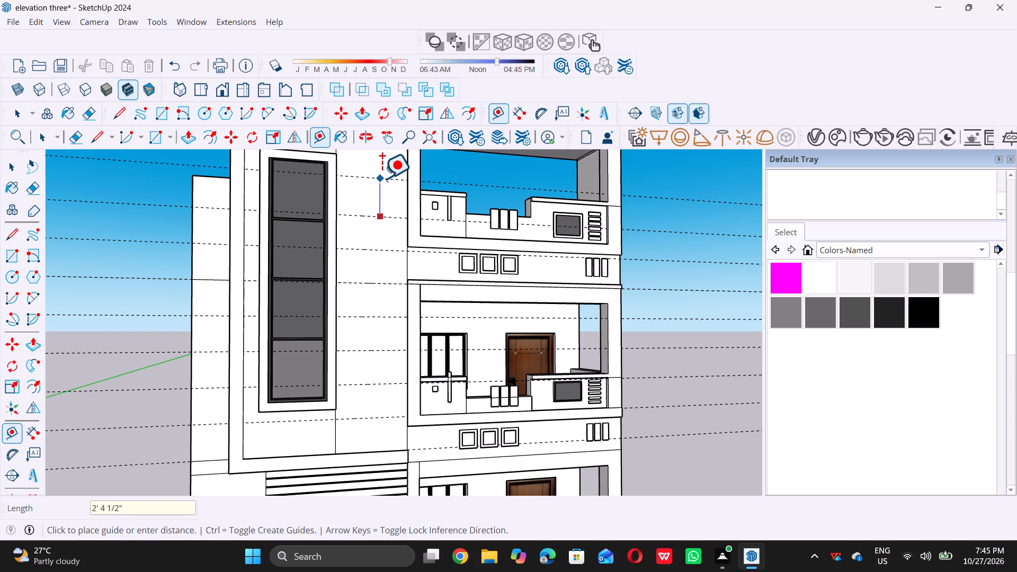
{"action": "type", "text": "2'"}
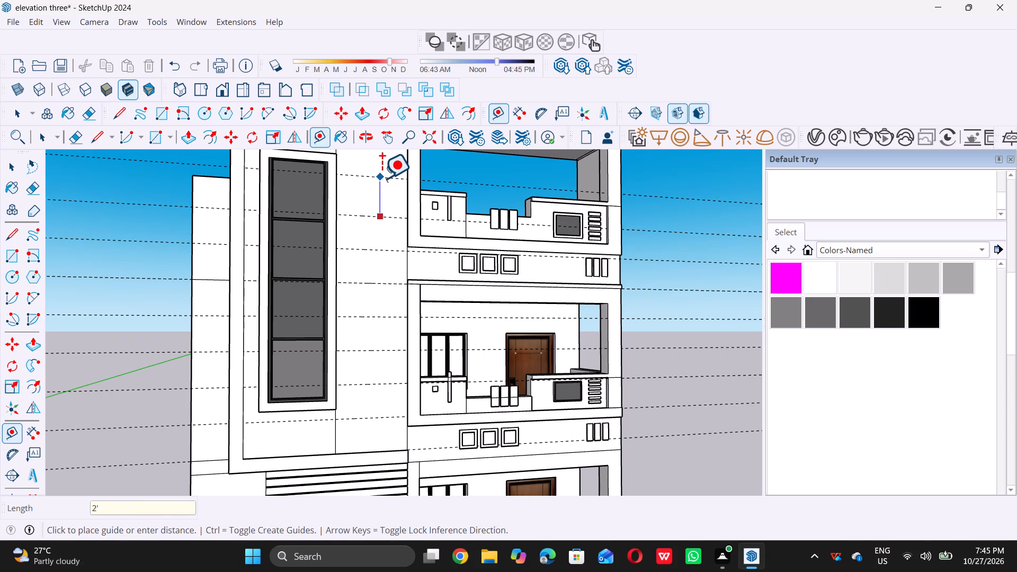
{"action": "key", "text": "Return"}
Place the topmost horizontal guide 2' above the previous one, near the upper end of the wall panel.
{"action": "scroll", "coordinate": [382, 203], "scroll_direction": "down", "scroll_amount": 12}
{"action": "scroll", "coordinate": [377, 225], "scroll_direction": "up", "scroll_amount": 5}
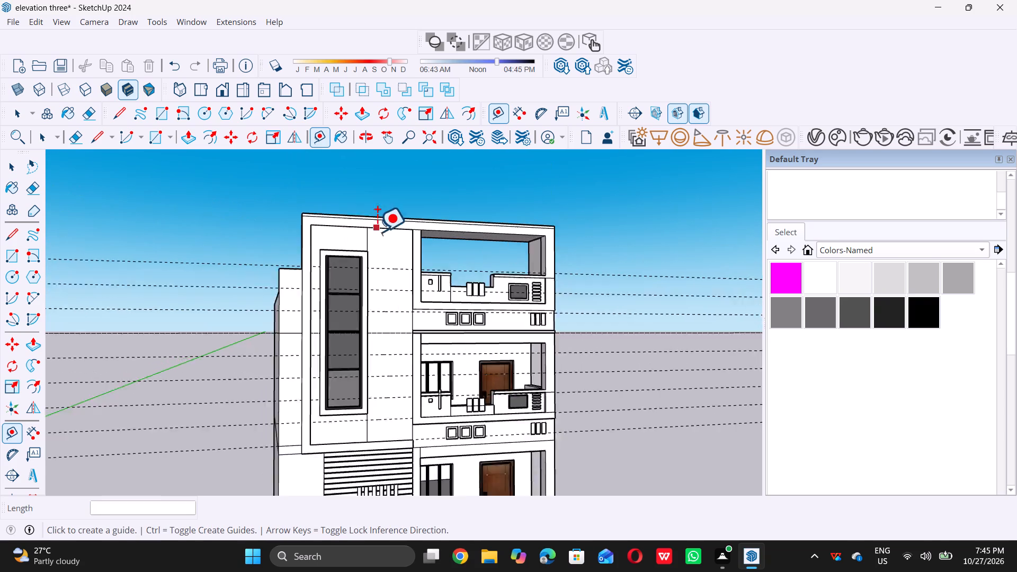
{"action": "scroll", "coordinate": [377, 231], "scroll_direction": "up", "scroll_amount": 5}
{"action": "left_click", "coordinate": [388, 292]}
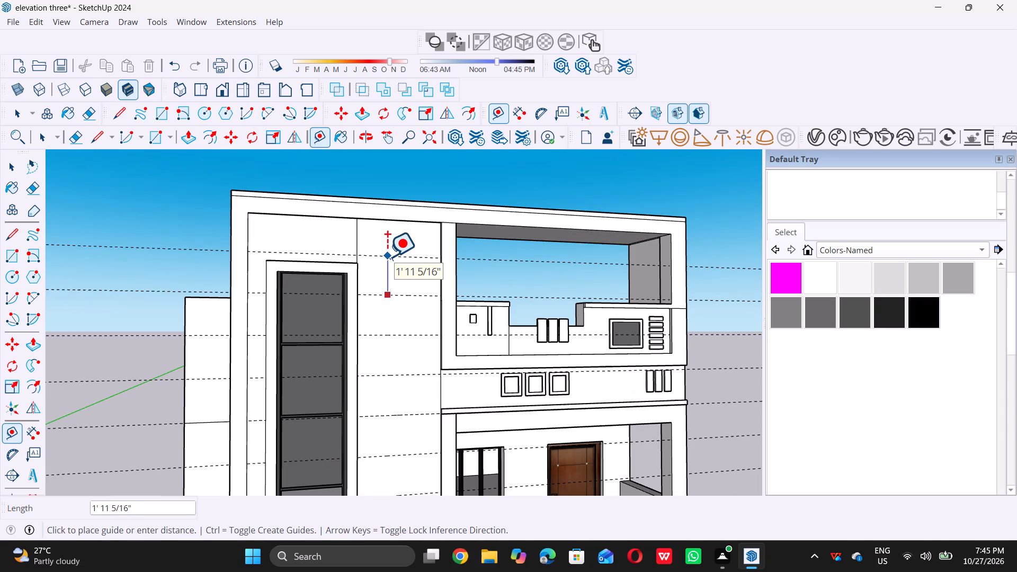
{"action": "type", "text": "2'"}
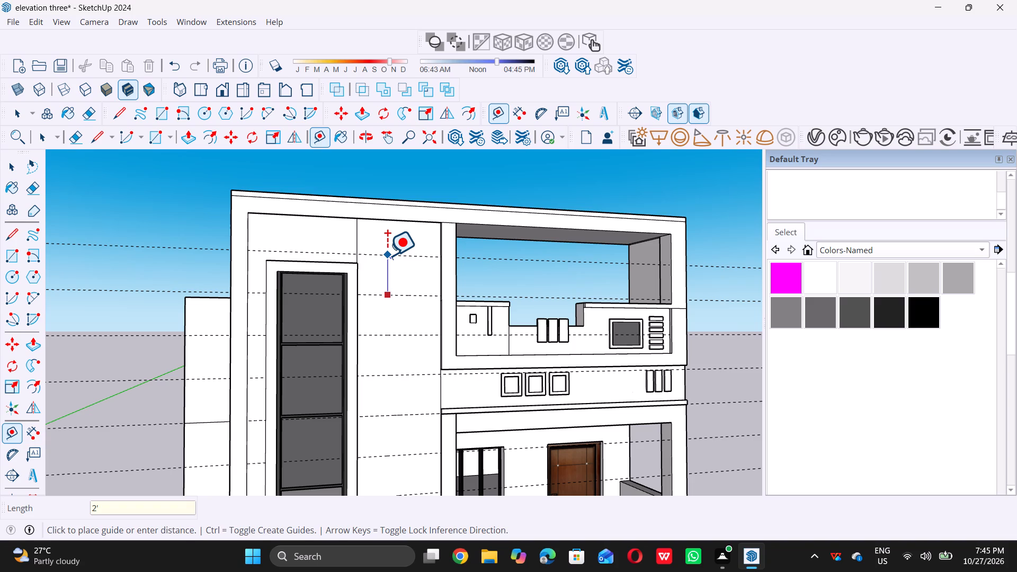
{"action": "key", "text": "Return"}
{"action": "key", "text": "space"}
{"action": "scroll", "coordinate": [393, 257], "scroll_direction": "down", "scroll_amount": 6}
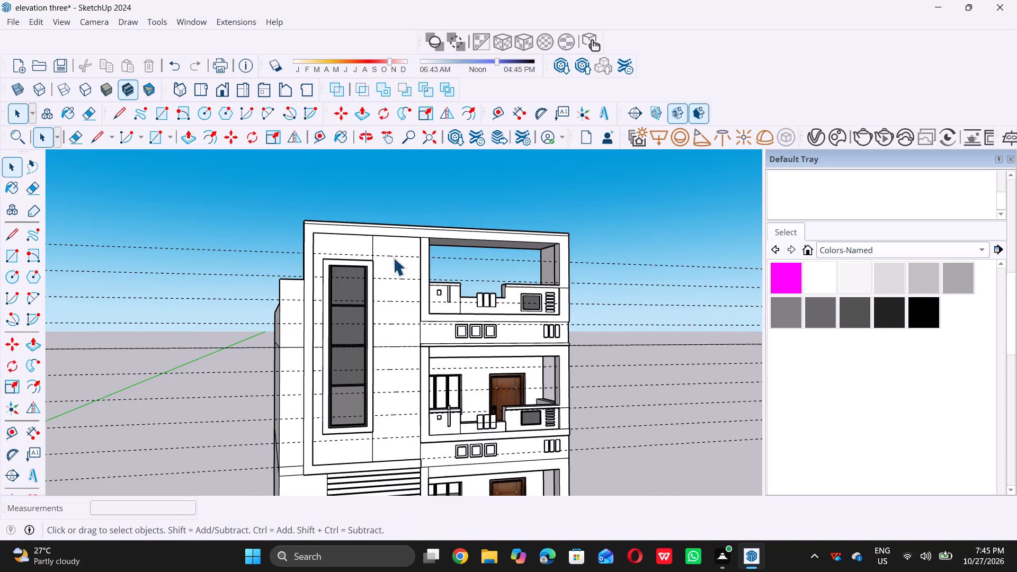
Draw lines across the wall panel along the two lowest guides above its bottom edge, from side to side.
{"action": "scroll", "coordinate": [415, 453], "scroll_direction": "up", "scroll_amount": 11}
{"action": "scroll", "coordinate": [332, 453], "scroll_direction": "up", "scroll_amount": 1}
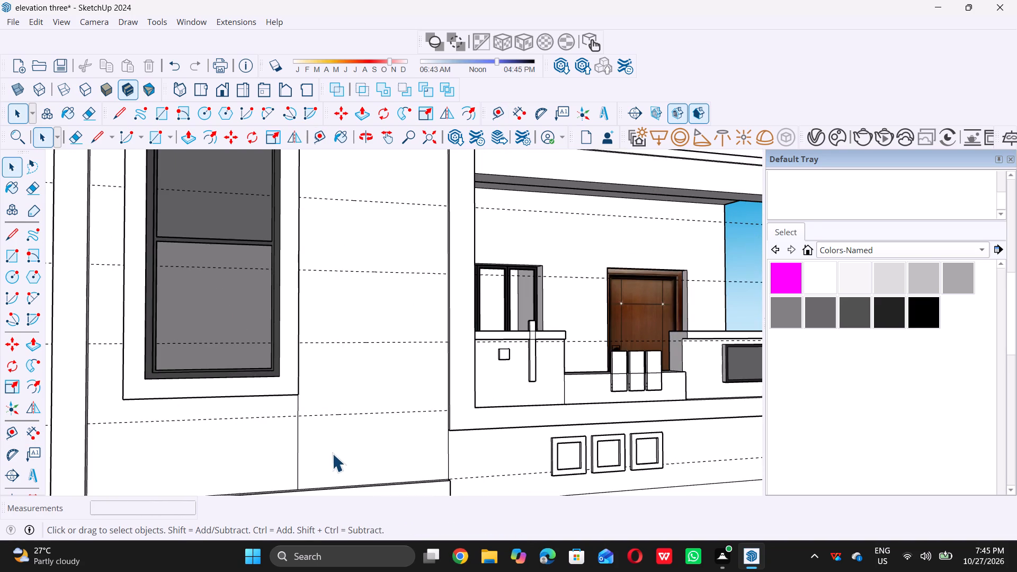
{"action": "key", "text": "l"}
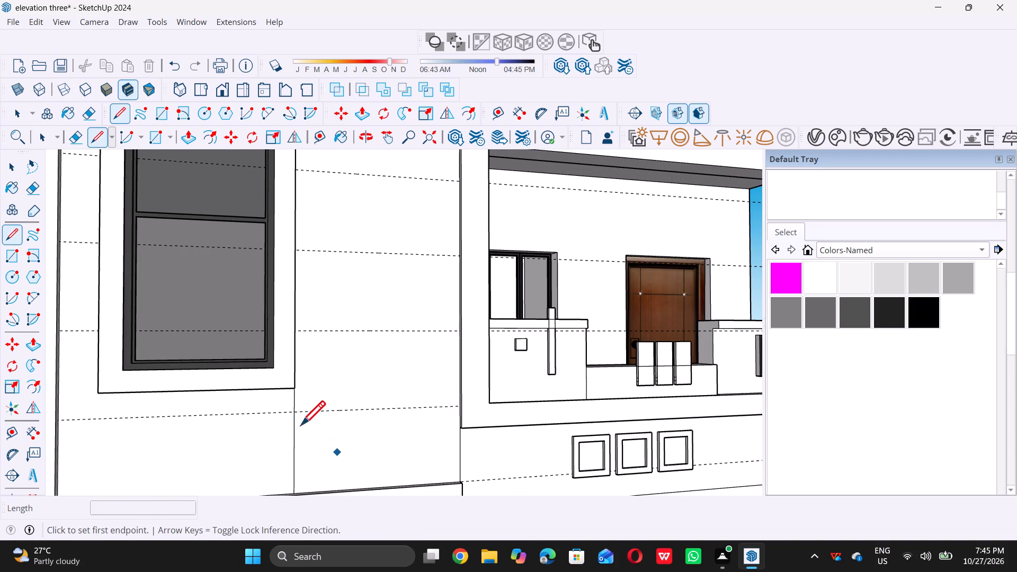
{"action": "scroll", "coordinate": [298, 420], "scroll_direction": "up", "scroll_amount": 6}
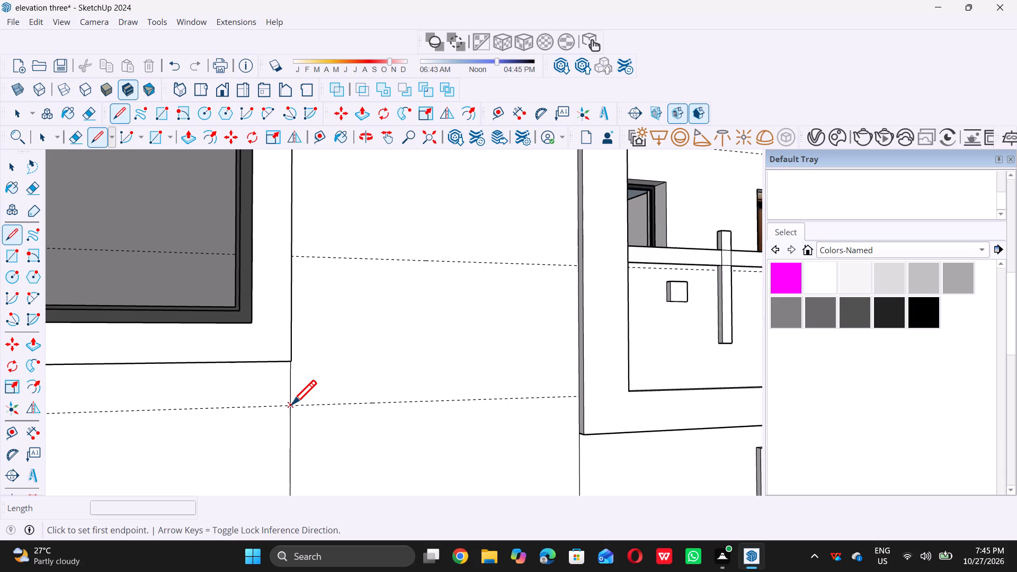
{"action": "left_click", "coordinate": [291, 404]}
{"action": "left_click", "coordinate": [578, 398]}
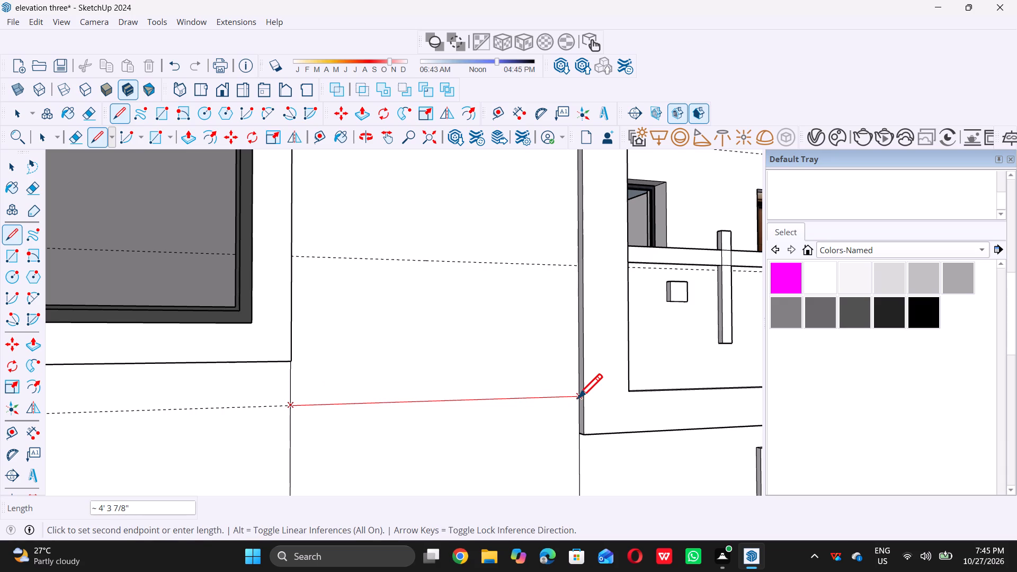
{"action": "left_click", "coordinate": [578, 265]}
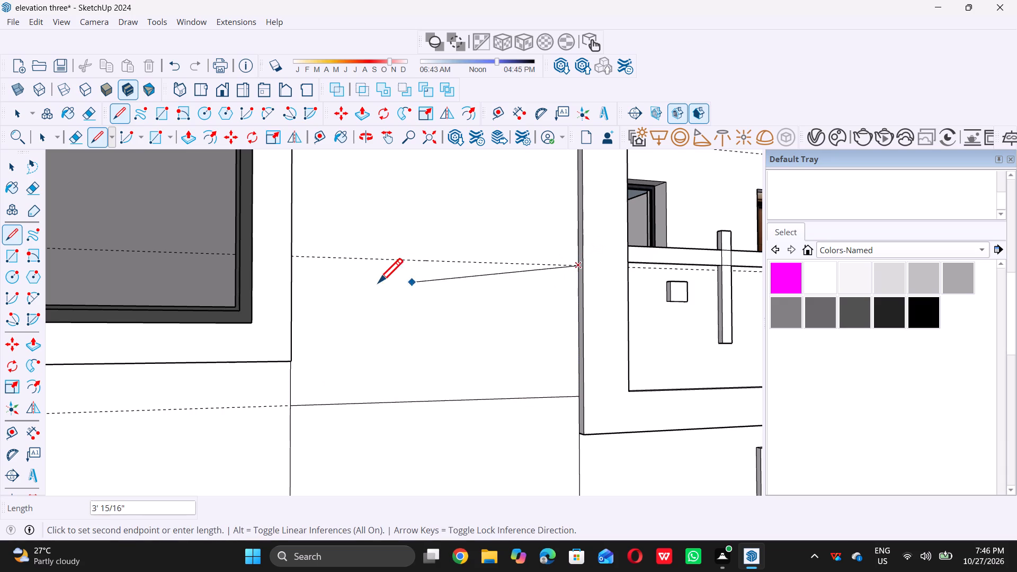
{"action": "middle_click_drag", "start_coordinate": [389, 273], "coordinate": [212, 257]}
{"action": "scroll", "coordinate": [229, 249], "scroll_direction": "up", "scroll_amount": 3}
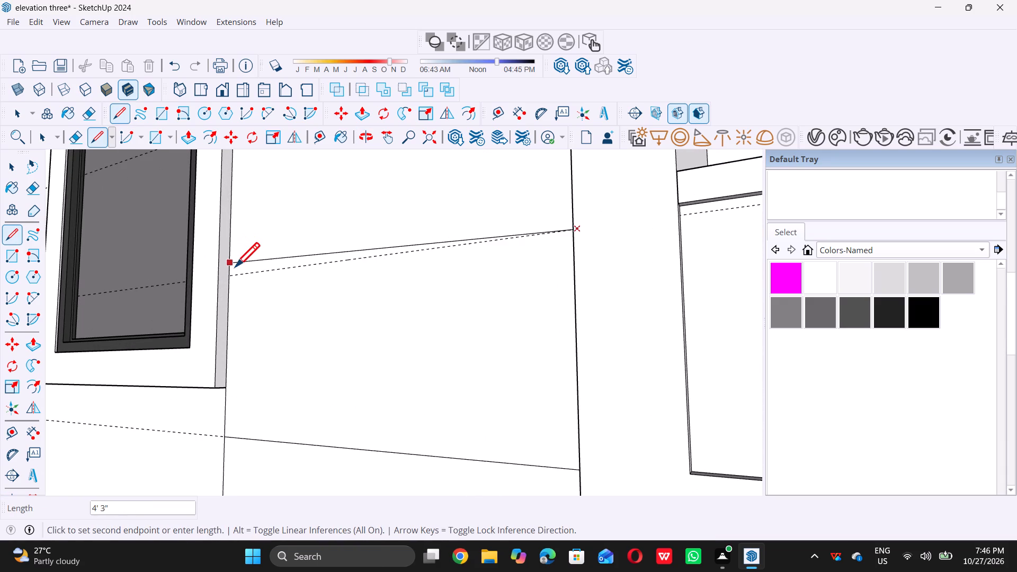
{"action": "left_click", "coordinate": [233, 272]}
Draw a line across the wall panel along the third guide above its bottom edge.
{"action": "scroll", "coordinate": [299, 348], "scroll_direction": "down", "scroll_amount": 8}
{"action": "scroll", "coordinate": [263, 226], "scroll_direction": "up", "scroll_amount": 8}
{"action": "left_click", "coordinate": [294, 247]}
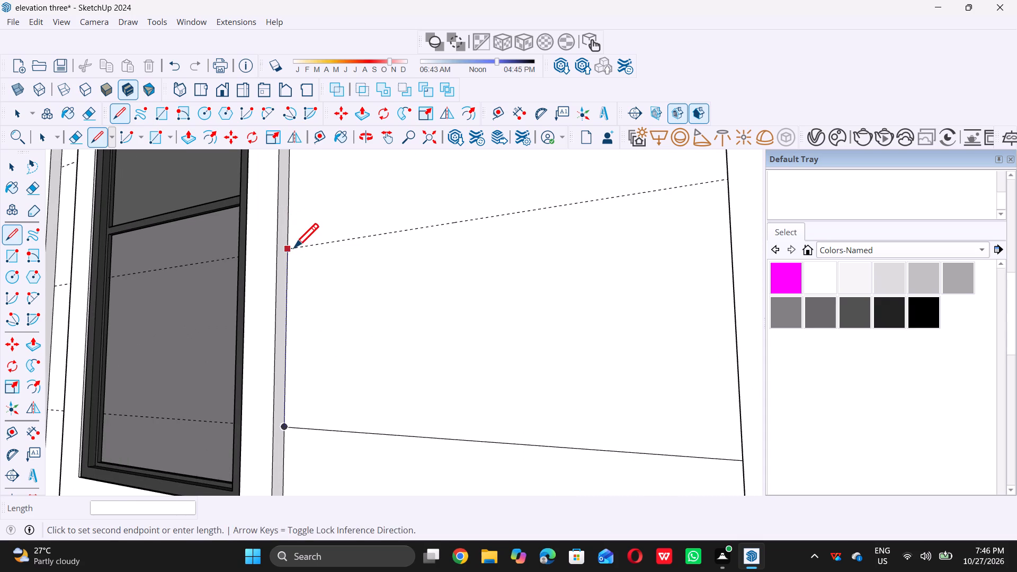
{"action": "scroll", "coordinate": [296, 250], "scroll_direction": "down", "scroll_amount": 6}
{"action": "middle_click_drag", "start_coordinate": [318, 291], "coordinate": [561, 328]}
{"action": "scroll", "coordinate": [489, 250], "scroll_direction": "up", "scroll_amount": 5}
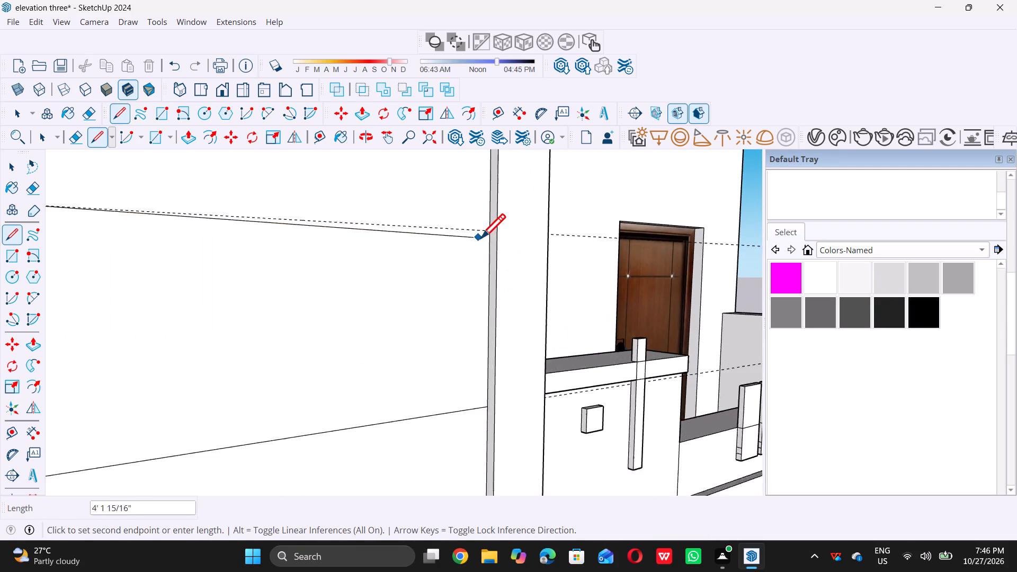
{"action": "left_click", "coordinate": [489, 231]}
Draw a line about 4' 3 7/8" long across the wall panel along the fourth guide above its bottom edge.
{"action": "scroll", "coordinate": [494, 296], "scroll_direction": "down", "scroll_amount": 16}
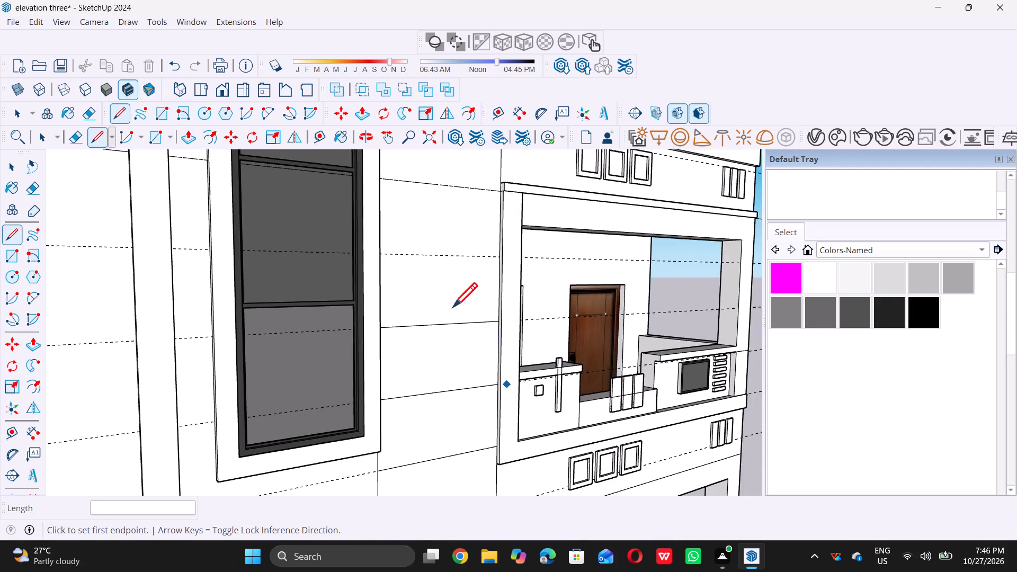
{"action": "scroll", "coordinate": [425, 278], "scroll_direction": "up", "scroll_amount": 9}
{"action": "middle_click_drag", "start_coordinate": [363, 233], "coordinate": [300, 246]}
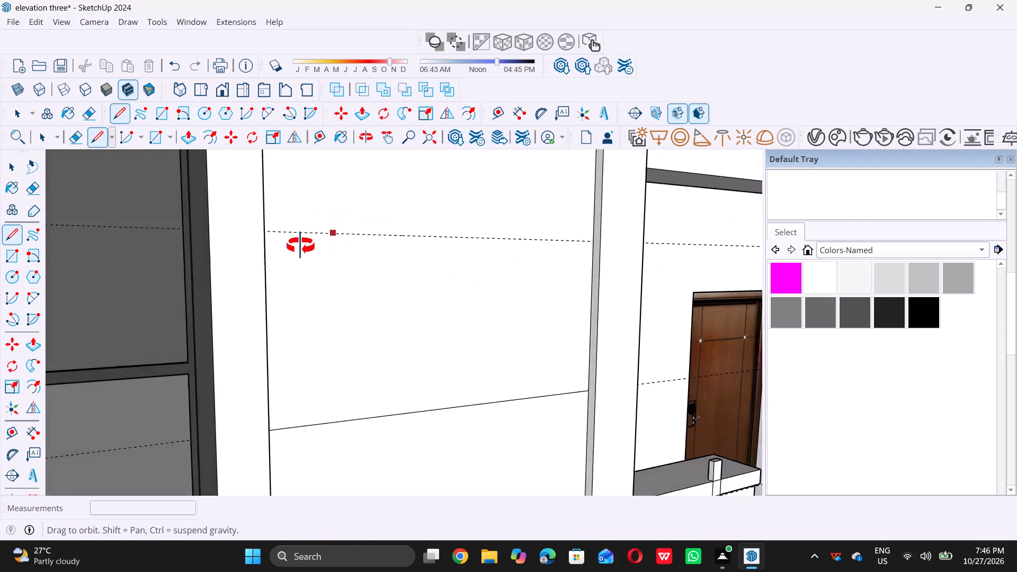
{"action": "middle_click_drag", "start_coordinate": [300, 246], "coordinate": [193, 253]}
{"action": "scroll", "coordinate": [163, 244], "scroll_direction": "up", "scroll_amount": 4}
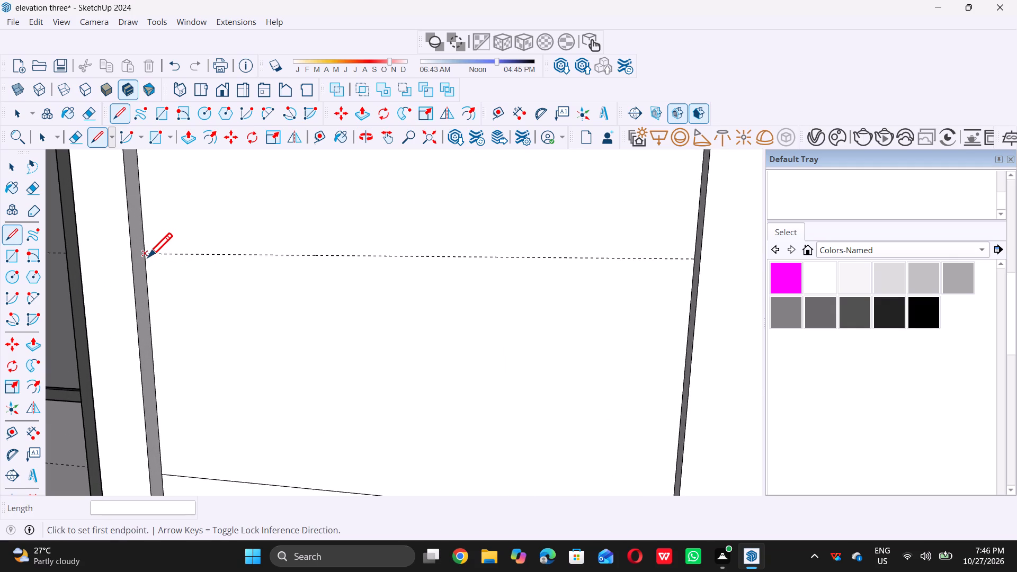
{"action": "left_click", "coordinate": [148, 256]}
{"action": "double_click", "coordinate": [694, 257]}
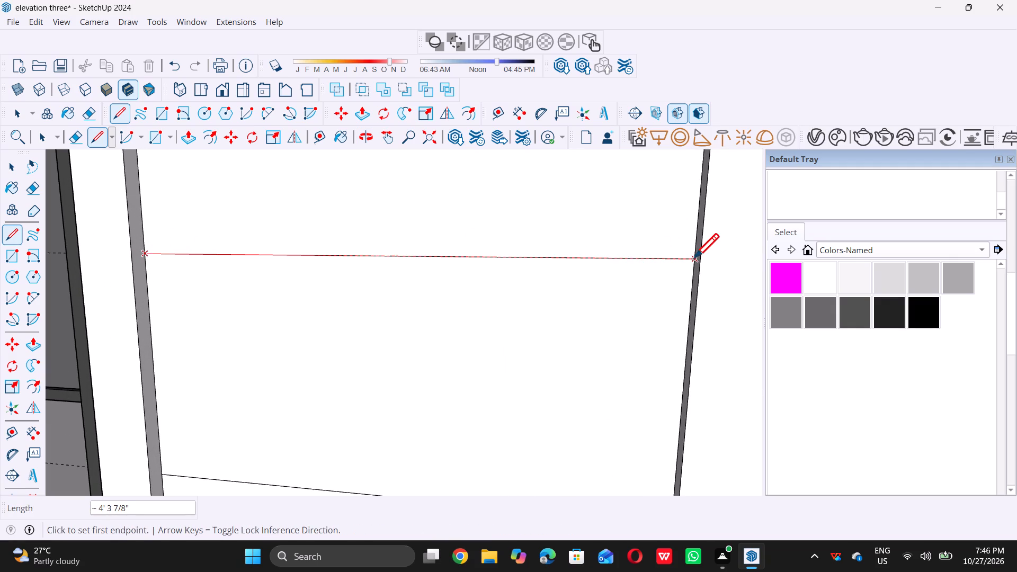
{"action": "scroll", "coordinate": [693, 309], "scroll_direction": "down", "scroll_amount": 10}
{"action": "key", "text": "space"}
{"action": "scroll", "coordinate": [533, 361], "scroll_direction": "down", "scroll_amount": 4}
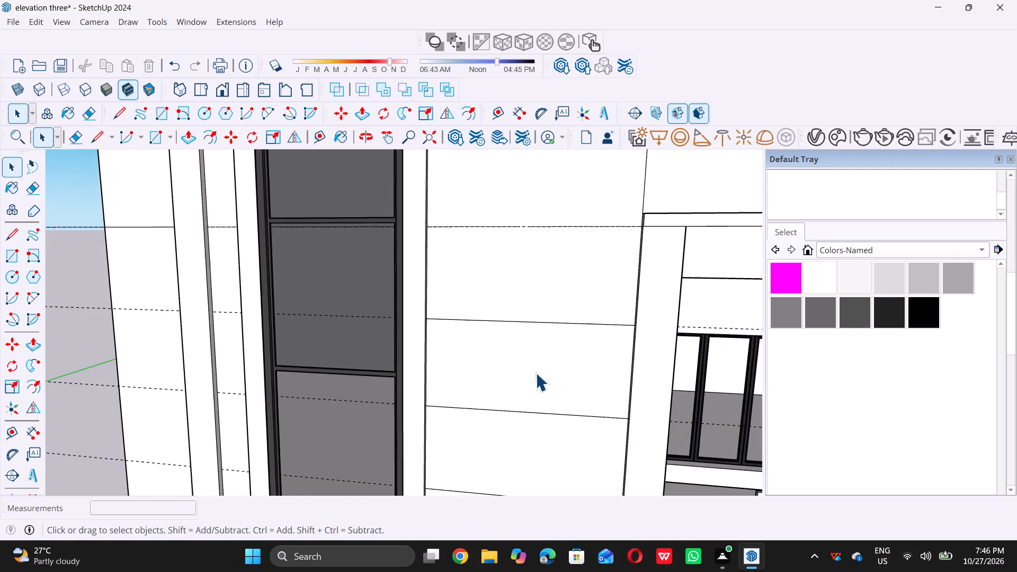
Draw a rectangle about 4' 3 7/8" by 2' across the wall panel between the next two guides above its existing lines.
{"action": "scroll", "coordinate": [536, 373], "scroll_direction": "down", "scroll_amount": 10}
{"action": "middle_click_drag", "start_coordinate": [543, 292], "coordinate": [504, 245]}
{"action": "key", "text": "r"}
{"action": "scroll", "coordinate": [496, 264], "scroll_direction": "up", "scroll_amount": 9}
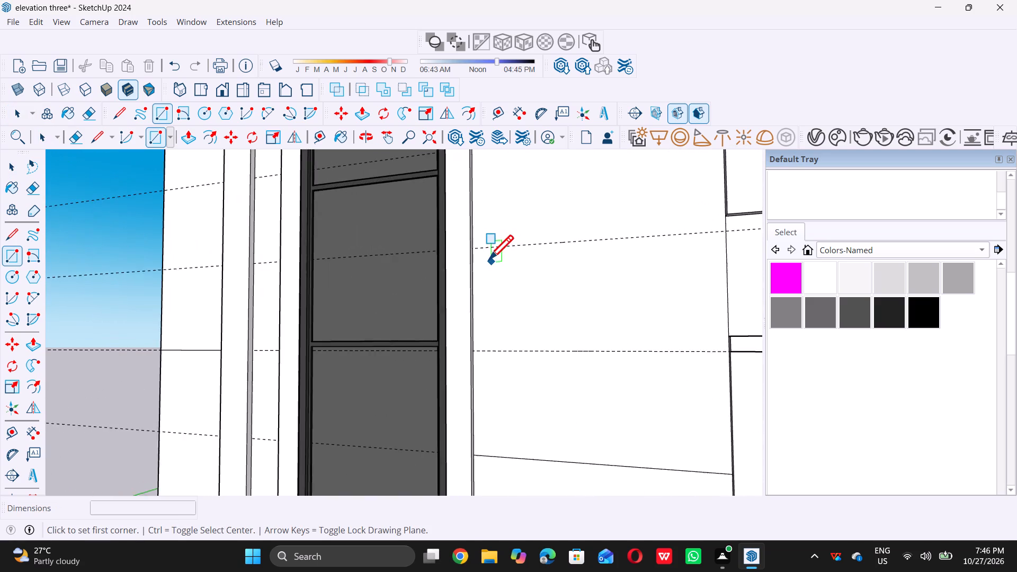
{"action": "scroll", "coordinate": [489, 259], "scroll_direction": "up", "scroll_amount": 3}
{"action": "left_click", "coordinate": [469, 240]}
{"action": "scroll", "coordinate": [561, 332], "scroll_direction": "down", "scroll_amount": 5}
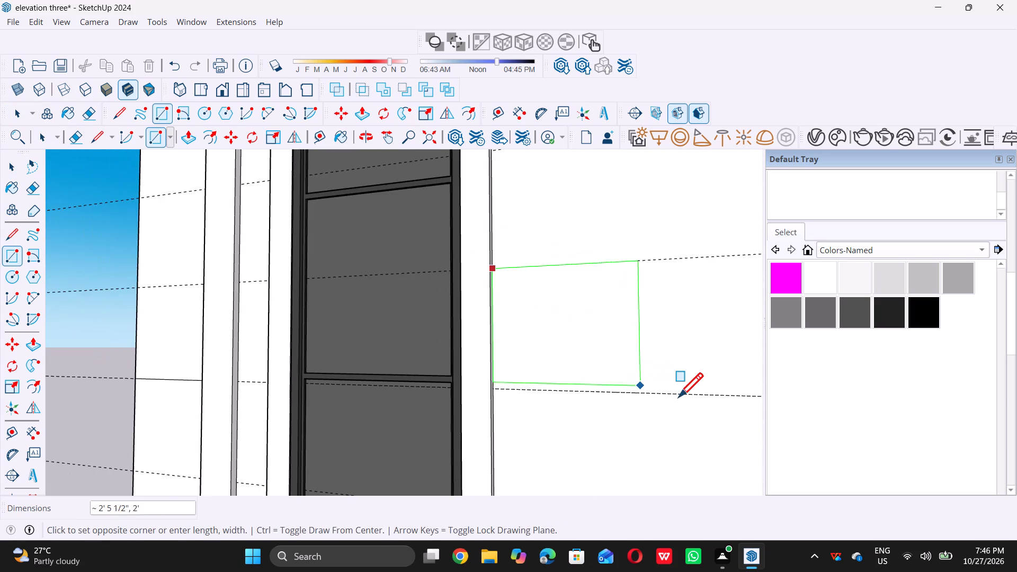
{"action": "scroll", "coordinate": [673, 389], "scroll_direction": "down", "scroll_amount": 8}
{"action": "middle_click_drag", "start_coordinate": [653, 386], "coordinate": [744, 392]}
{"action": "scroll", "coordinate": [690, 386], "scroll_direction": "up", "scroll_amount": 14}
{"action": "left_click", "coordinate": [636, 372]}
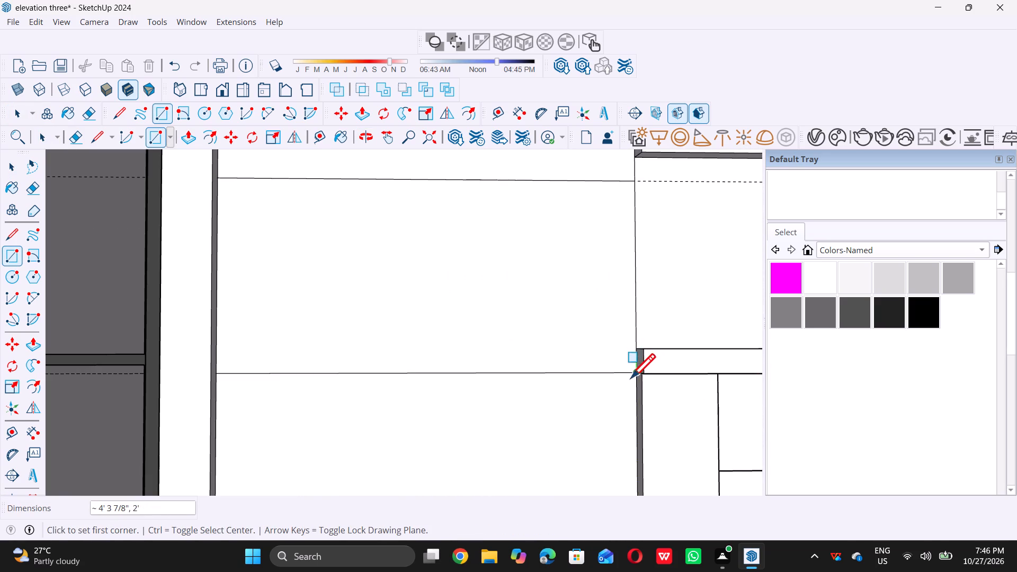
Draw another rectangle about 4' 3 7/8" by 2' between the next two unlined guides, beside the tall window's upper end.
{"action": "scroll", "coordinate": [632, 406], "scroll_direction": "down", "scroll_amount": 18}
{"action": "scroll", "coordinate": [535, 334], "scroll_direction": "down", "scroll_amount": 13}
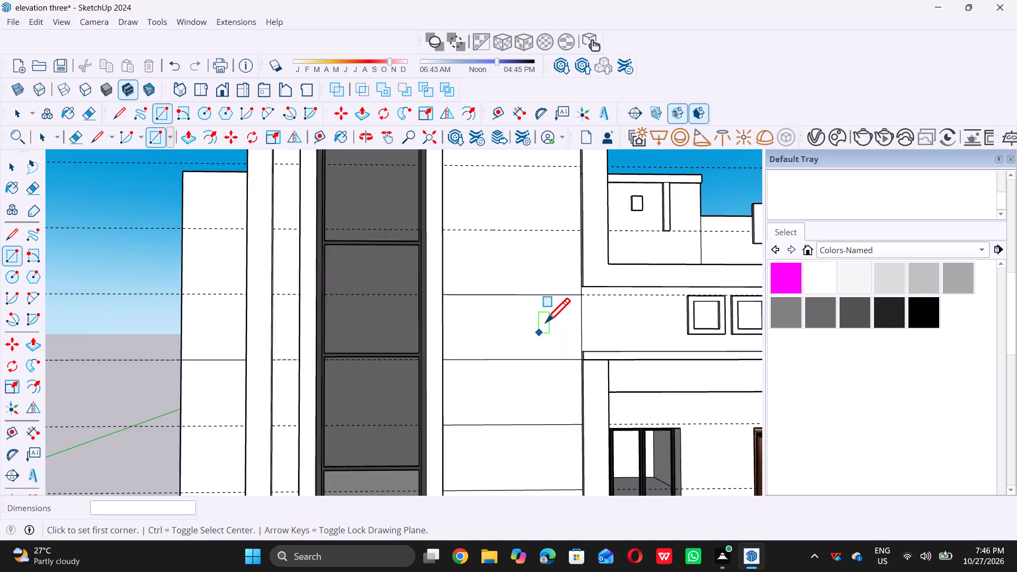
{"action": "scroll", "coordinate": [546, 322], "scroll_direction": "down", "scroll_amount": 8}
{"action": "scroll", "coordinate": [551, 300], "scroll_direction": "up", "scroll_amount": 6}
{"action": "scroll", "coordinate": [492, 255], "scroll_direction": "up", "scroll_amount": 1}
{"action": "middle_click_drag", "start_coordinate": [492, 254], "coordinate": [492, 252]}
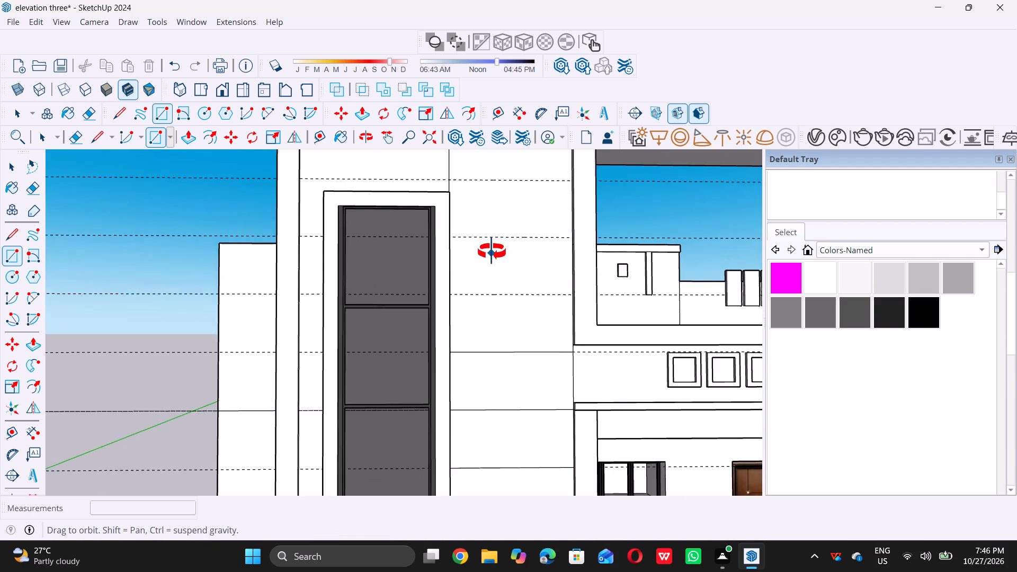
{"action": "middle_click_drag", "start_coordinate": [492, 252], "coordinate": [470, 238]}
{"action": "scroll", "coordinate": [472, 238], "scroll_direction": "up", "scroll_amount": 10}
{"action": "middle_click_drag", "start_coordinate": [474, 241], "coordinate": [383, 241]}
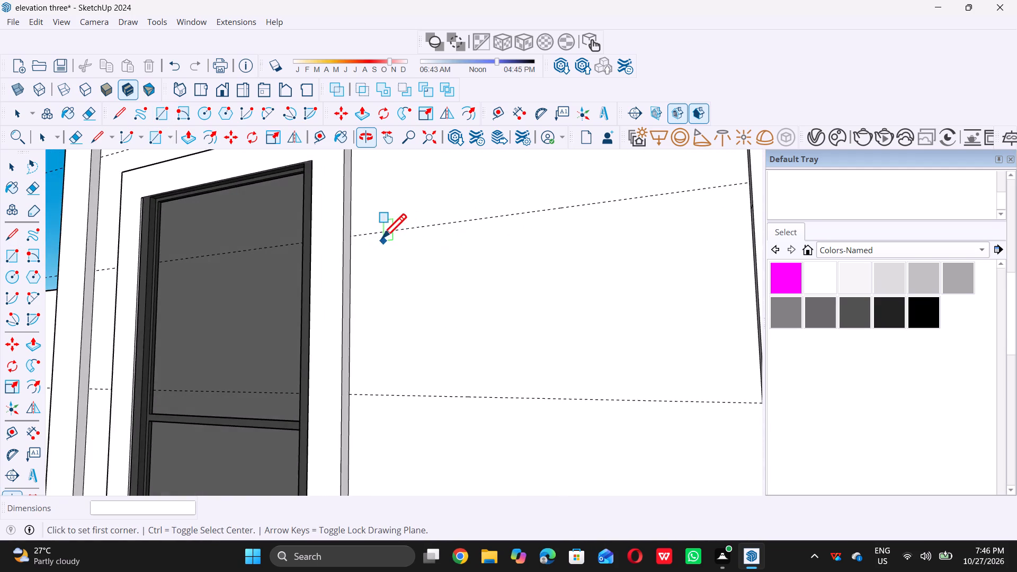
{"action": "scroll", "coordinate": [382, 238], "scroll_direction": "up", "scroll_amount": 4}
{"action": "left_click", "coordinate": [340, 235]}
{"action": "scroll", "coordinate": [350, 237], "scroll_direction": "down", "scroll_amount": 9}
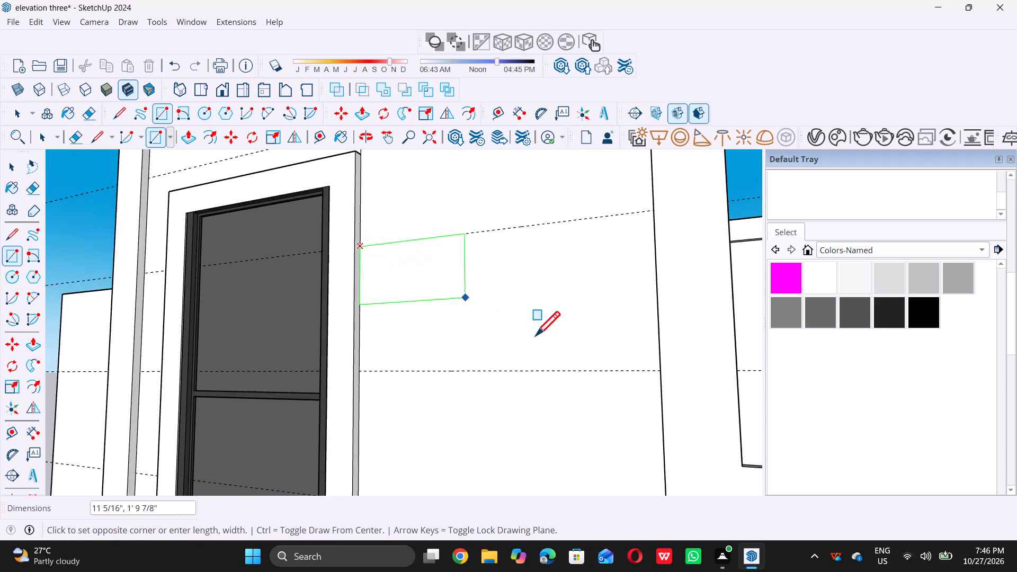
{"action": "scroll", "coordinate": [536, 335], "scroll_direction": "down", "scroll_amount": 2}
{"action": "middle_click_drag", "start_coordinate": [602, 369], "coordinate": [689, 385]}
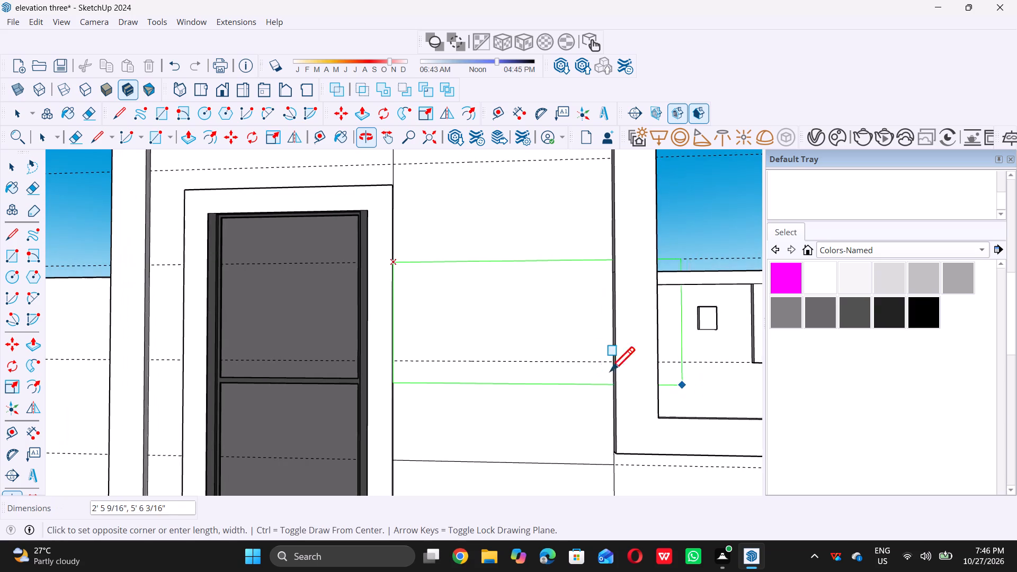
{"action": "scroll", "coordinate": [597, 368], "scroll_direction": "up", "scroll_amount": 10}
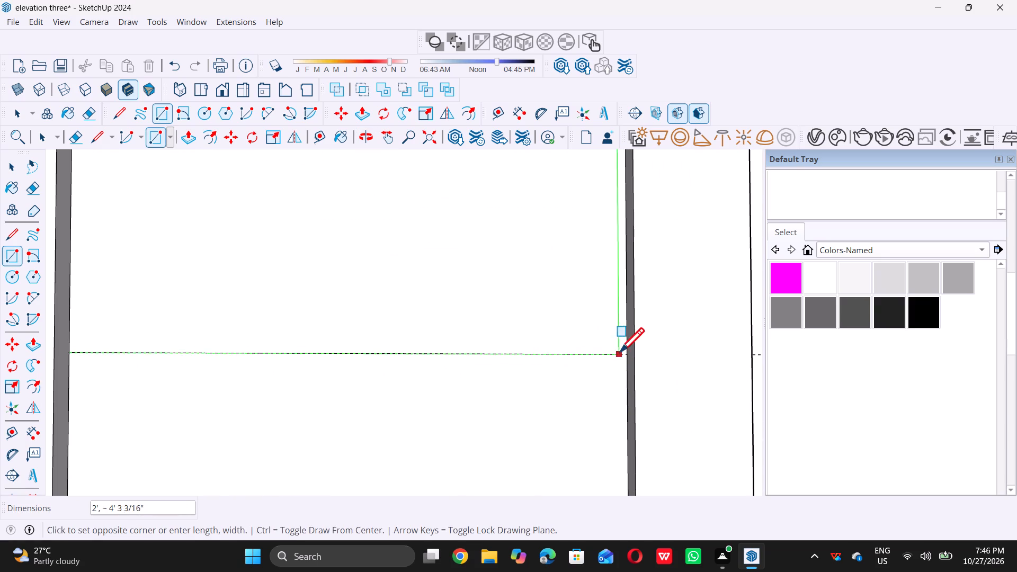
{"action": "scroll", "coordinate": [625, 353], "scroll_direction": "down", "scroll_amount": 1}
{"action": "scroll", "coordinate": [625, 353], "scroll_direction": "up", "scroll_amount": 6}
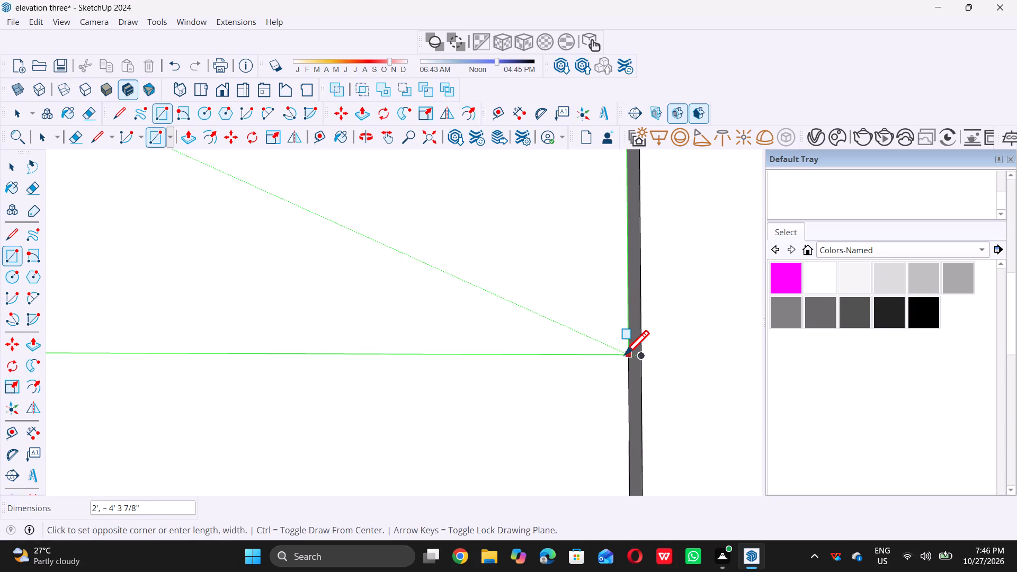
{"action": "left_click", "coordinate": [625, 354]}
Draw a line about 4' 3 7/8" long across the wall panel along its topmost guide, just above the tall window's frame.
{"action": "scroll", "coordinate": [656, 417], "scroll_direction": "down", "scroll_amount": 20}
{"action": "scroll", "coordinate": [656, 417], "scroll_direction": "down", "scroll_amount": 3}
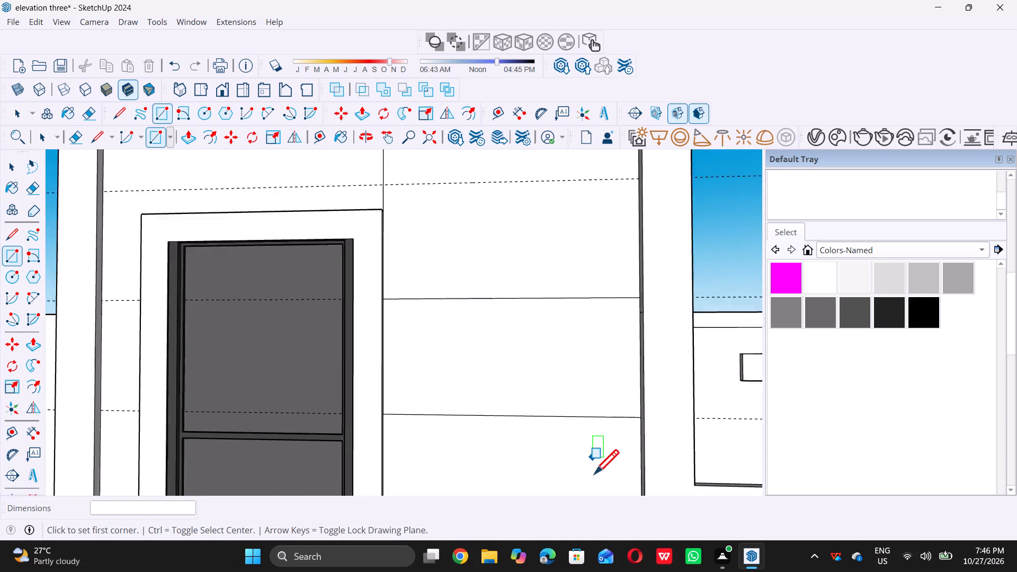
{"action": "scroll", "coordinate": [594, 473], "scroll_direction": "down", "scroll_amount": 6}
{"action": "middle_click_drag", "start_coordinate": [600, 382], "coordinate": [520, 369]}
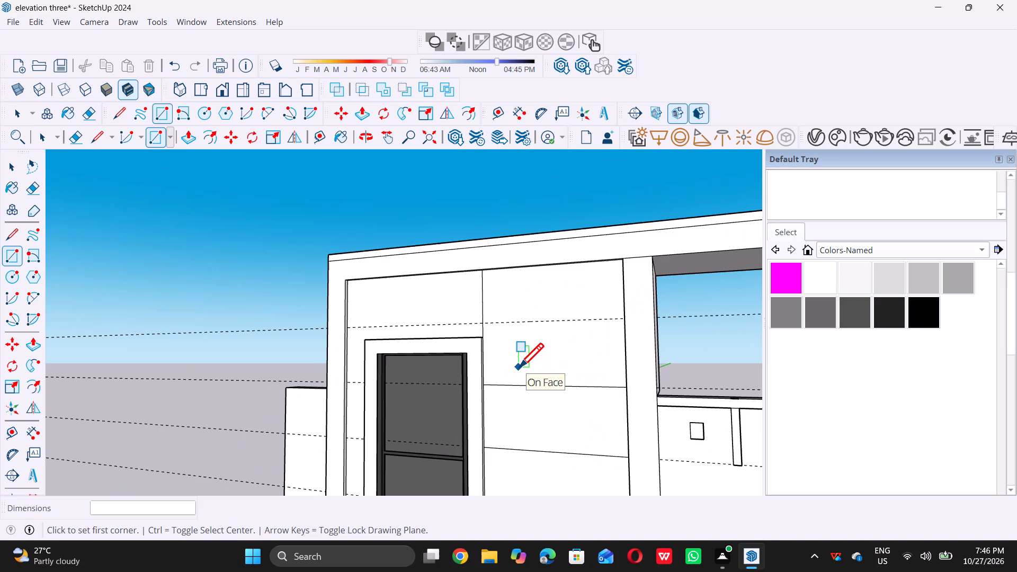
{"action": "key", "text": "space"}
{"action": "key", "text": "l"}
{"action": "scroll", "coordinate": [501, 328], "scroll_direction": "up", "scroll_amount": 2}
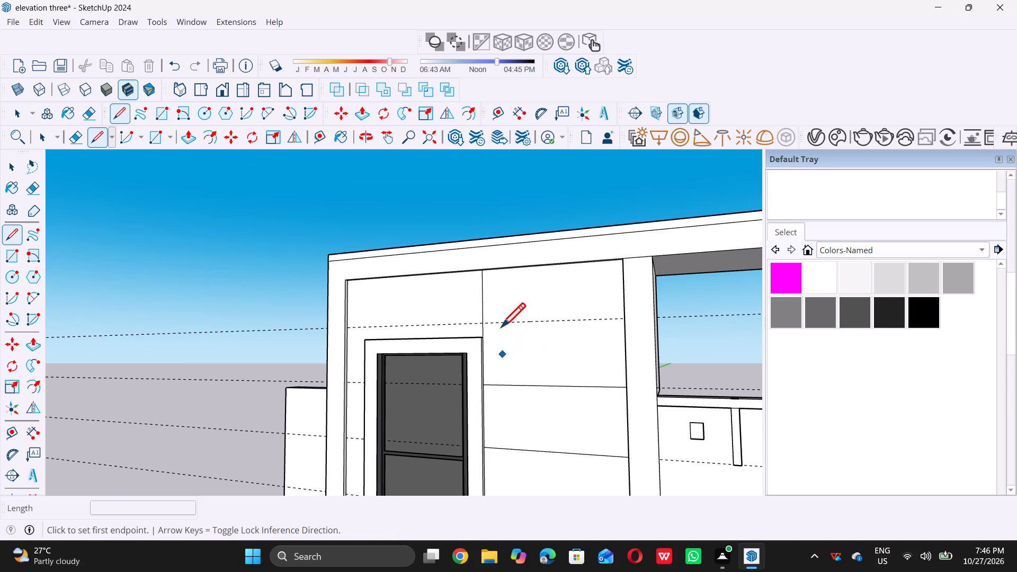
{"action": "scroll", "coordinate": [501, 327], "scroll_direction": "up", "scroll_amount": 6}
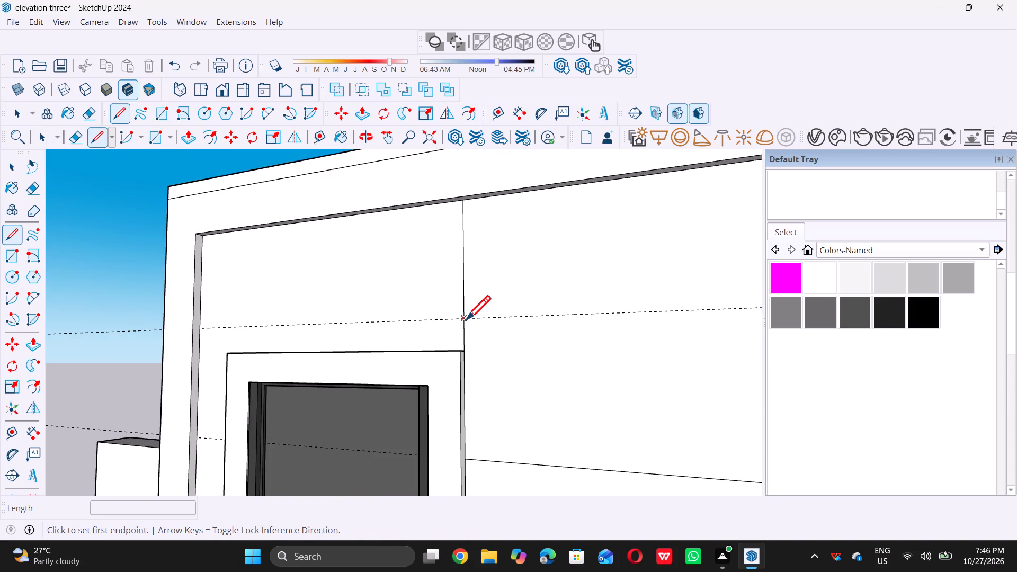
{"action": "left_click", "coordinate": [466, 319]}
{"action": "scroll", "coordinate": [469, 321], "scroll_direction": "down", "scroll_amount": 6}
{"action": "middle_click_drag", "start_coordinate": [670, 328], "coordinate": [799, 344]}
{"action": "scroll", "coordinate": [635, 333], "scroll_direction": "up", "scroll_amount": 5}
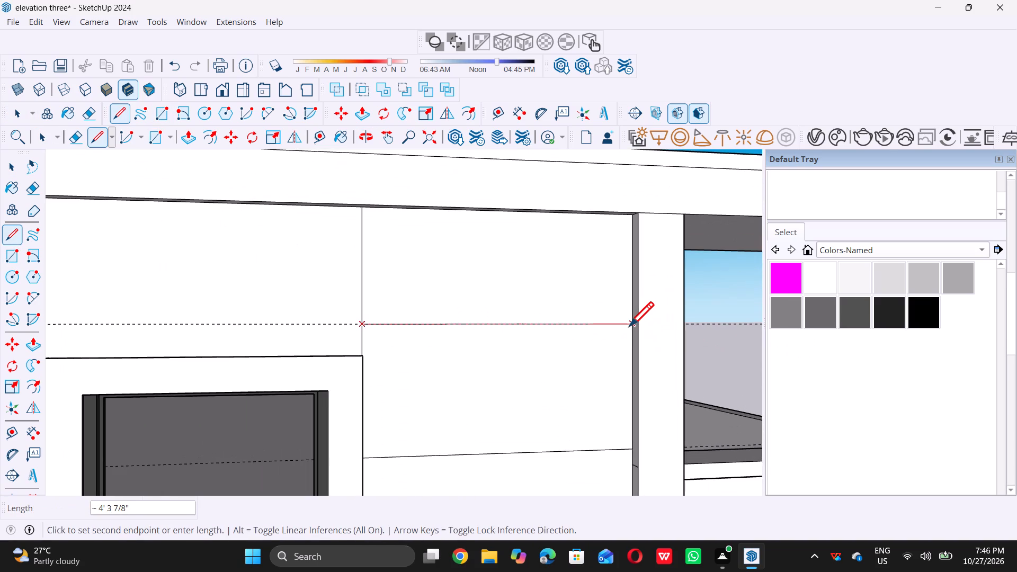
{"action": "left_click", "coordinate": [629, 326]}
{"action": "key", "text": "space"}
Examine the ground-floor slatted wall and gate below the banded wall panel.
{"action": "scroll", "coordinate": [649, 341], "scroll_direction": "down", "scroll_amount": 15}
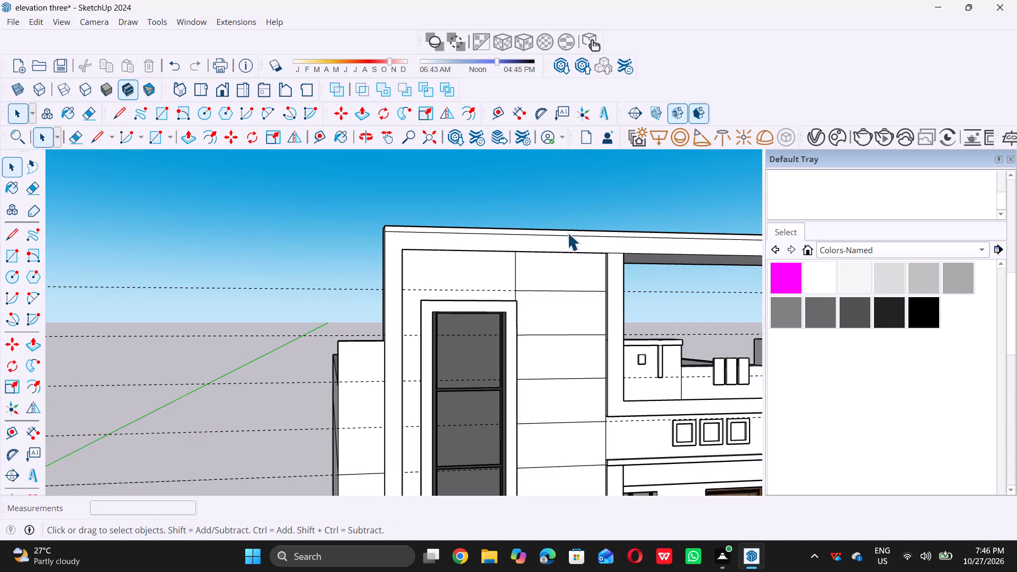
{"action": "scroll", "coordinate": [567, 233], "scroll_direction": "down", "scroll_amount": 13}
{"action": "scroll", "coordinate": [579, 317], "scroll_direction": "up", "scroll_amount": 4}
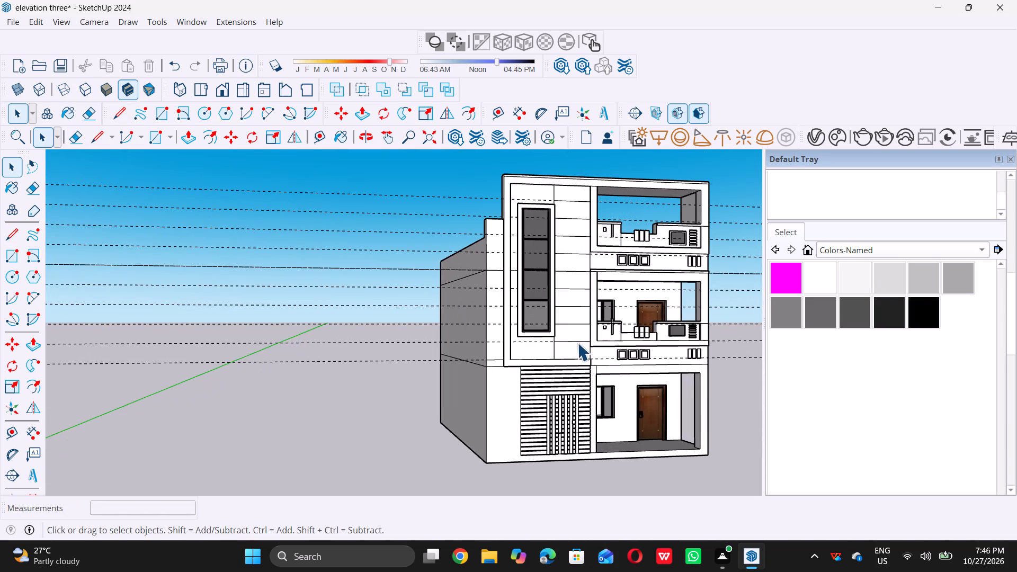
{"action": "scroll", "coordinate": [559, 461], "scroll_direction": "up", "scroll_amount": 12}
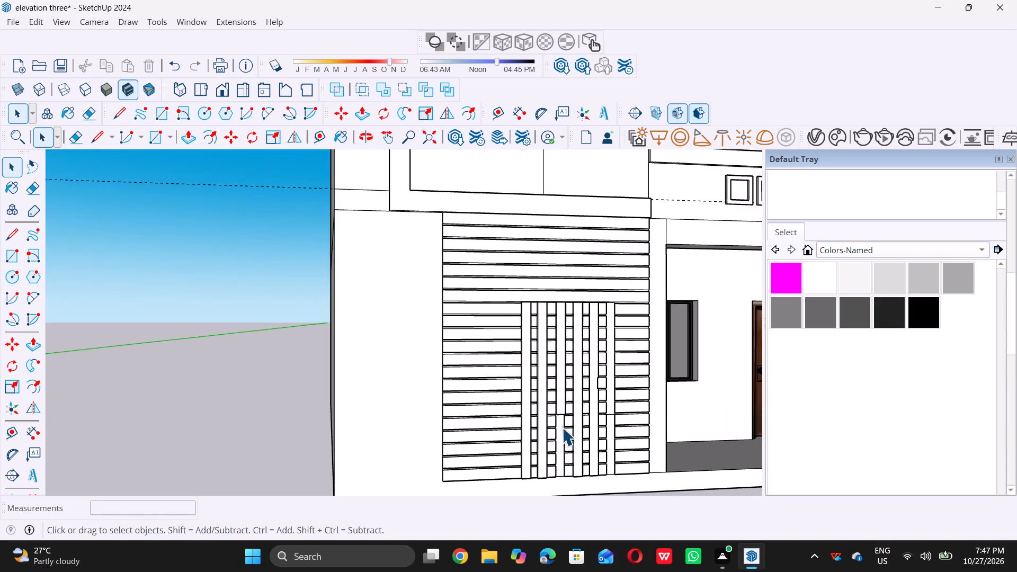
{"action": "scroll", "coordinate": [562, 427], "scroll_direction": "up", "scroll_amount": 7}
{"action": "scroll", "coordinate": [563, 427], "scroll_direction": "down", "scroll_amount": 6}
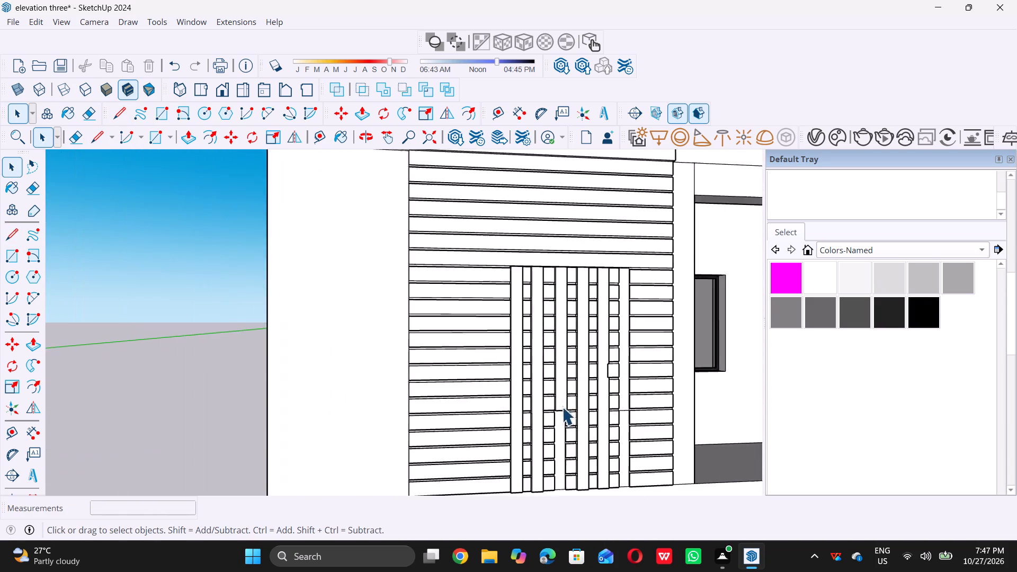
{"action": "scroll", "coordinate": [565, 401], "scroll_direction": "down", "scroll_amount": 3}
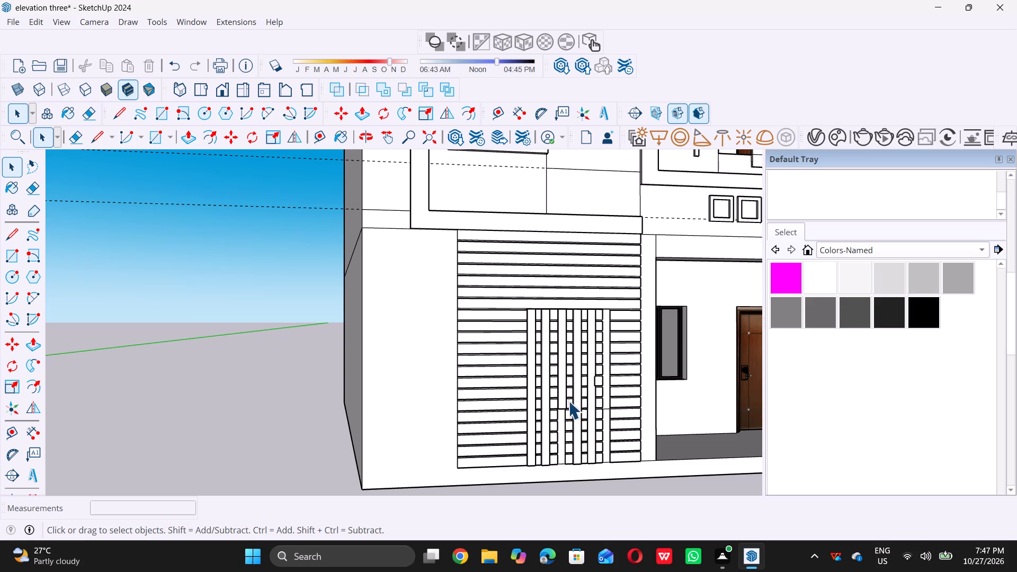
{"action": "scroll", "coordinate": [572, 335], "scroll_direction": "up", "scroll_amount": 14}
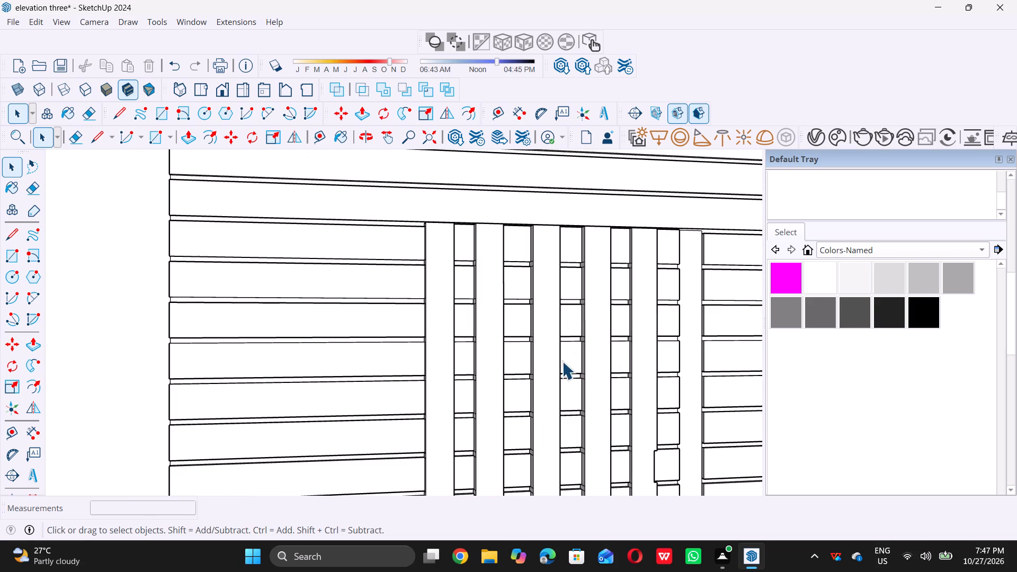
{"action": "scroll", "coordinate": [562, 361], "scroll_direction": "up", "scroll_amount": 4}
{"action": "scroll", "coordinate": [562, 361], "scroll_direction": "down", "scroll_amount": 18}
{"action": "scroll", "coordinate": [612, 390], "scroll_direction": "down", "scroll_amount": 4}
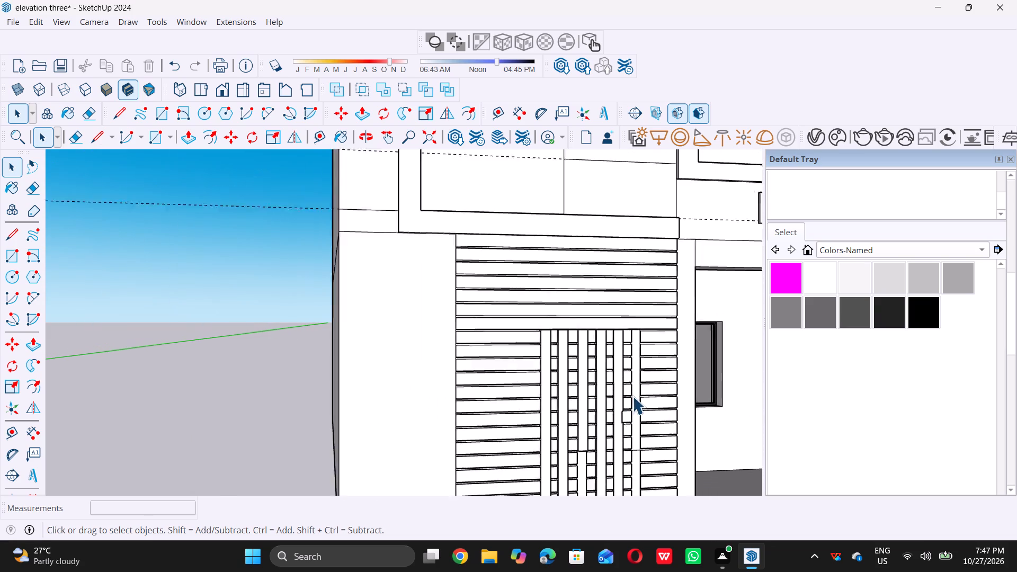
{"action": "scroll", "coordinate": [632, 396], "scroll_direction": "down", "scroll_amount": 2}
{"action": "scroll", "coordinate": [610, 404], "scroll_direction": "up", "scroll_amount": 1}
{"action": "scroll", "coordinate": [548, 423], "scroll_direction": "down", "scroll_amount": 6}
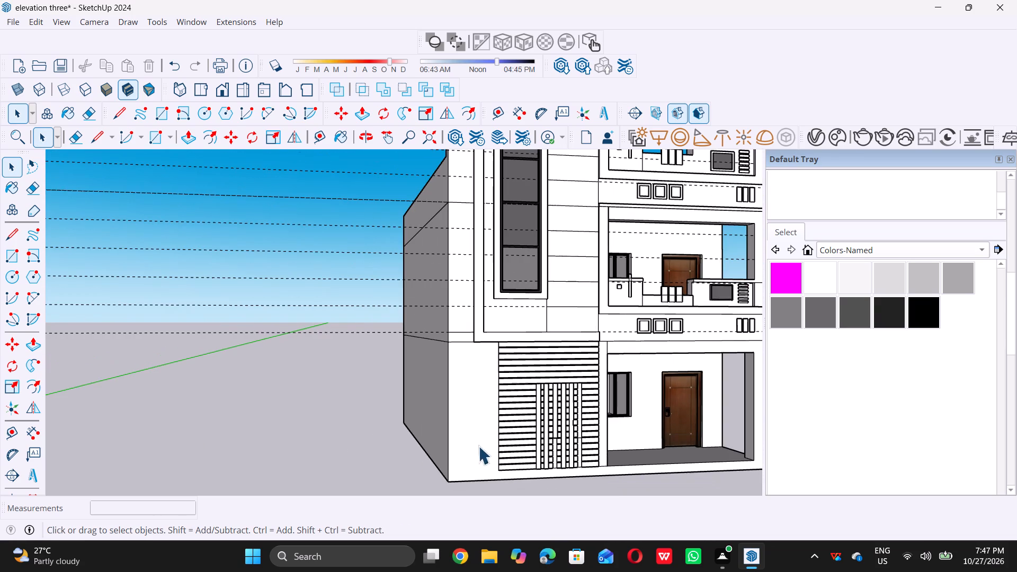
Select the three lowest horizontal dividing lines of the wall panel beside the tall window, without their adjoining faces.
{"action": "scroll", "coordinate": [568, 288], "scroll_direction": "up", "scroll_amount": 9}
{"action": "scroll", "coordinate": [550, 334], "scroll_direction": "up", "scroll_amount": 4}
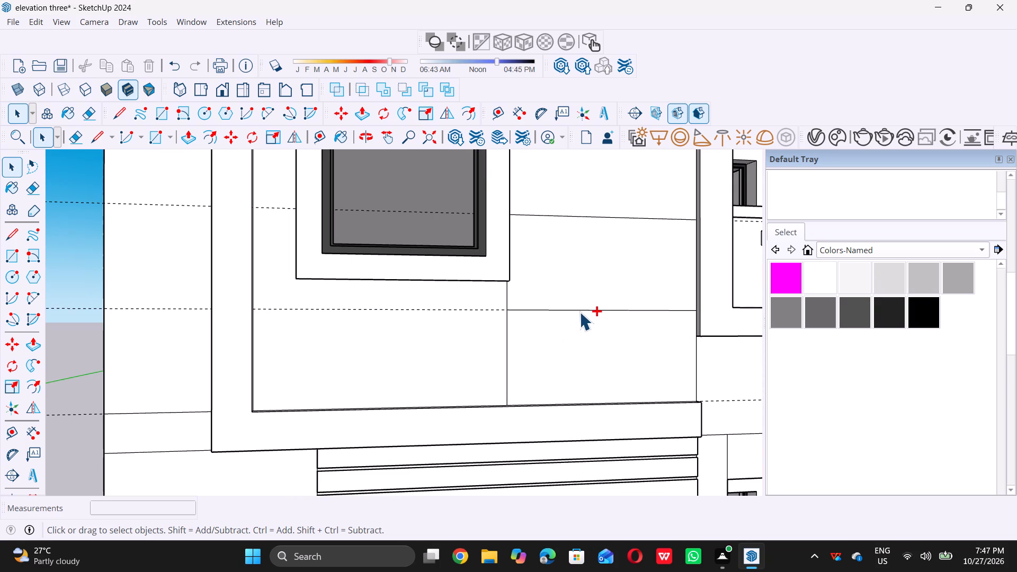
{"action": "double_click", "coordinate": [579, 310], "text": "ctrl"}
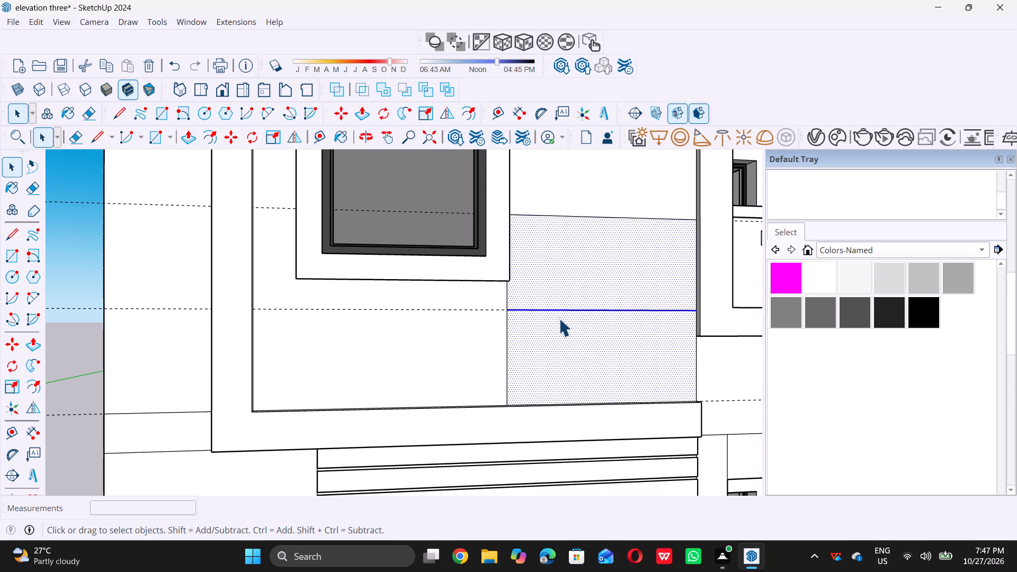
{"action": "left_click", "coordinate": [582, 280], "text": "shift"}
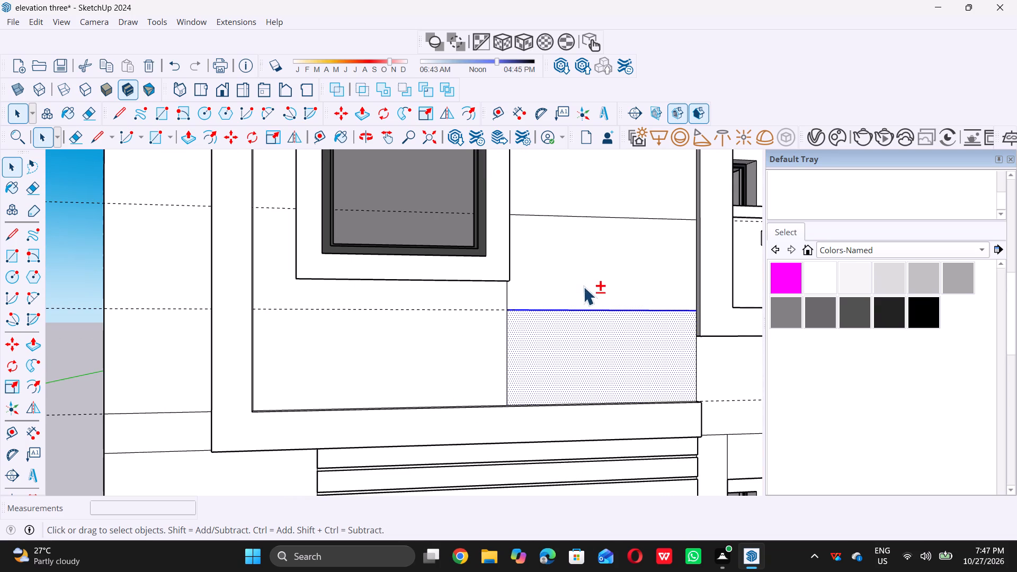
{"action": "double_click", "coordinate": [593, 358], "text": "shift"}
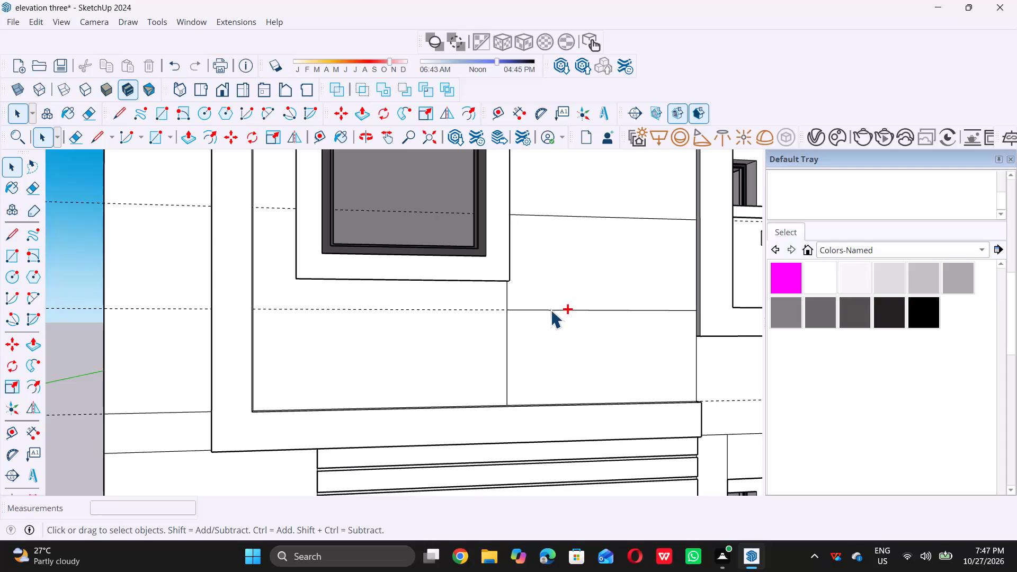
{"action": "left_click", "coordinate": [551, 310], "text": "ctrl"}
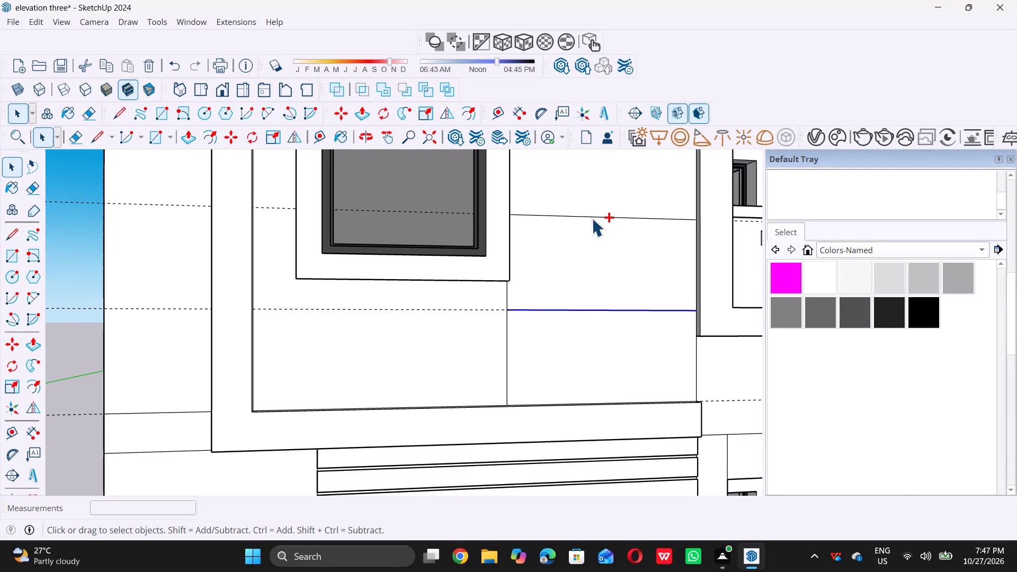
{"action": "left_click", "coordinate": [591, 217], "text": "ctrl"}
{"action": "scroll", "coordinate": [593, 292], "scroll_direction": "down", "scroll_amount": 10, "text": "ctrl"}
{"action": "scroll", "coordinate": [586, 258], "scroll_direction": "up", "scroll_amount": 2, "text": "ctrl"}
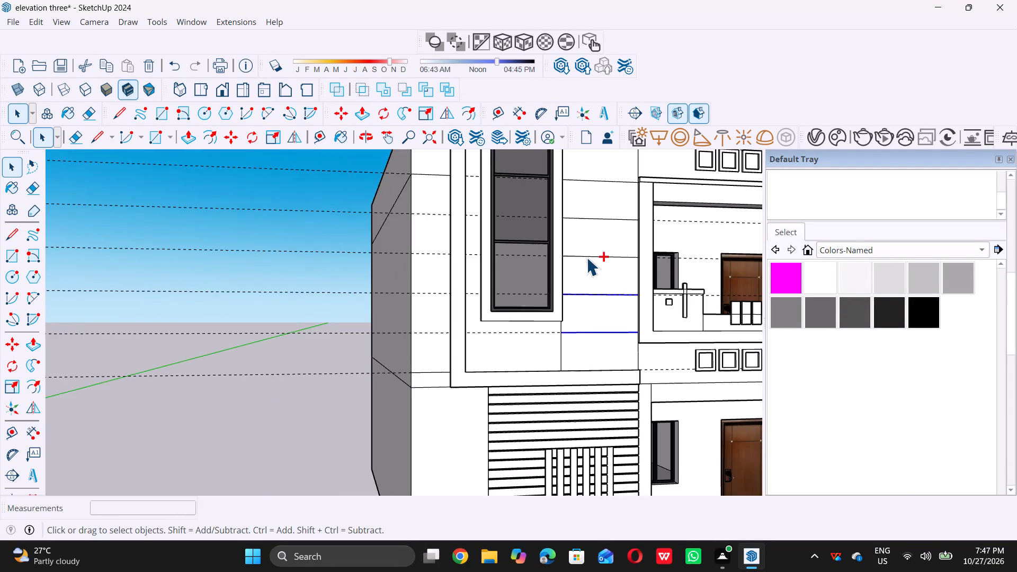
{"action": "scroll", "coordinate": [586, 257], "scroll_direction": "up", "scroll_amount": 4, "text": "ctrl"}
{"action": "left_click", "coordinate": [587, 257], "text": "ctrl"}
{"action": "scroll", "coordinate": [586, 265], "scroll_direction": "down", "scroll_amount": 5, "text": "ctrl"}
{"action": "scroll", "coordinate": [584, 232], "scroll_direction": "up", "scroll_amount": 5, "text": "ctrl"}
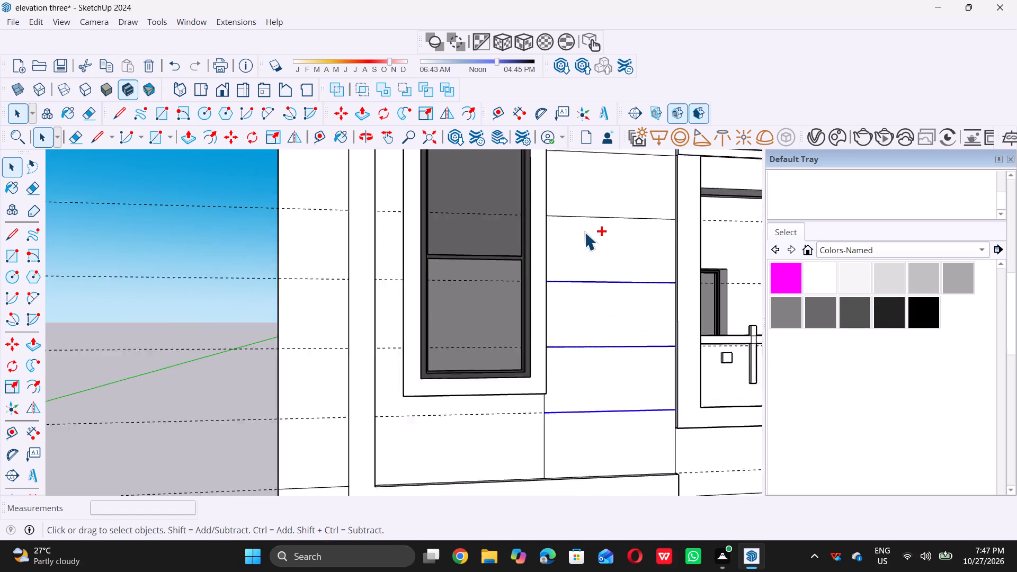
Add the fourth and fifth dividing lines from the bottom to the selection, keeping the third line selected and the band faces excluded.
{"action": "double_click", "coordinate": [603, 216], "text": "ctrl"}
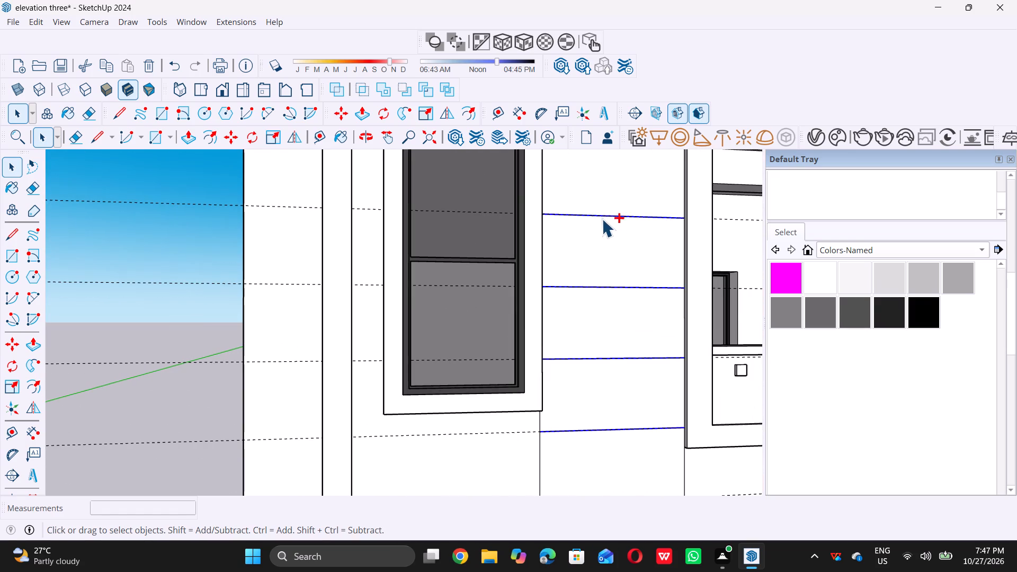
{"action": "scroll", "coordinate": [591, 253], "scroll_direction": "down", "scroll_amount": 11, "text": "ctrl"}
{"action": "scroll", "coordinate": [590, 235], "scroll_direction": "up", "scroll_amount": 9, "text": "ctrl"}
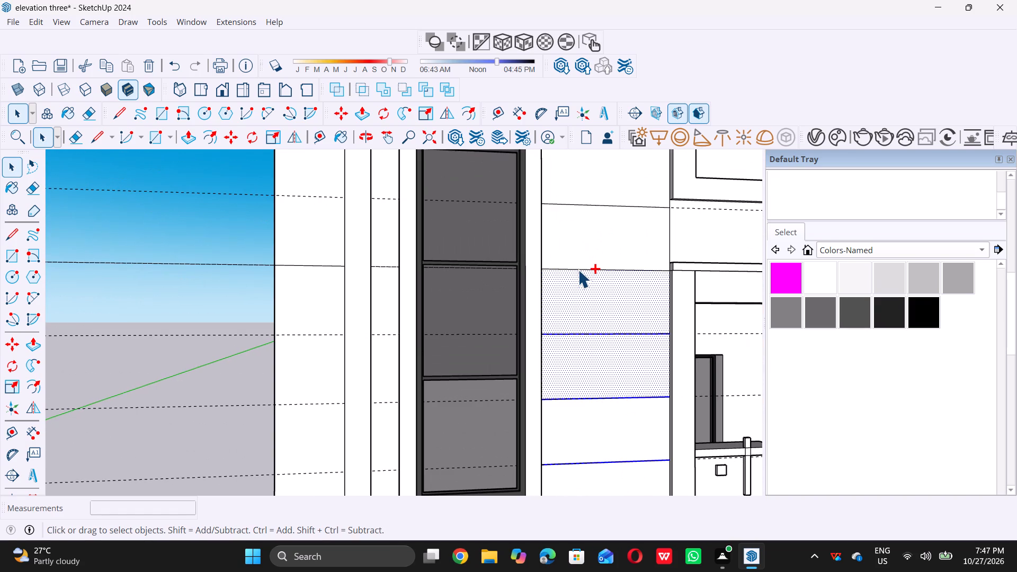
{"action": "left_click", "coordinate": [579, 270], "text": "ctrl"}
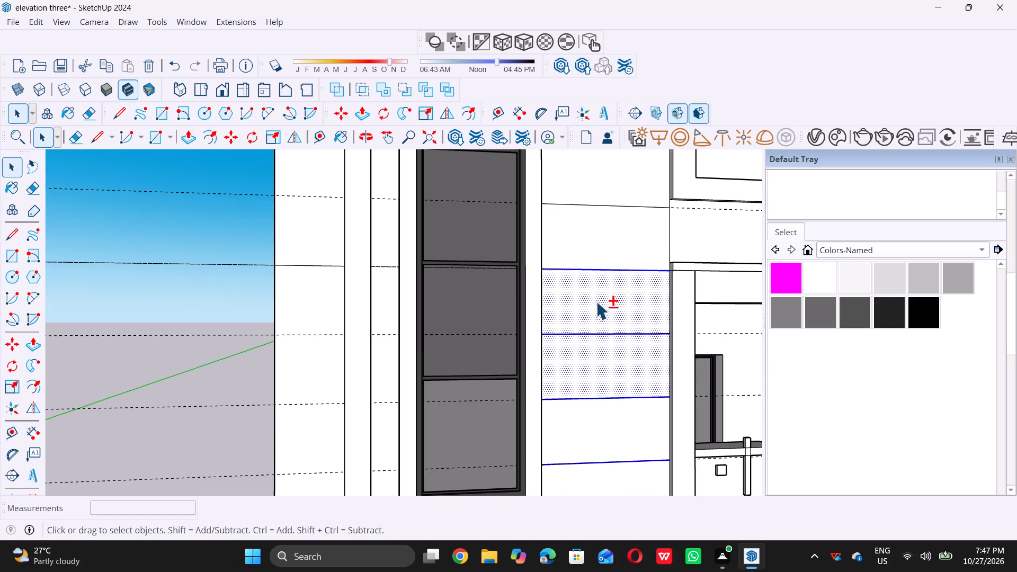
{"action": "left_click", "coordinate": [596, 302], "text": "shift"}
{"action": "double_click", "coordinate": [600, 358], "text": "shift"}
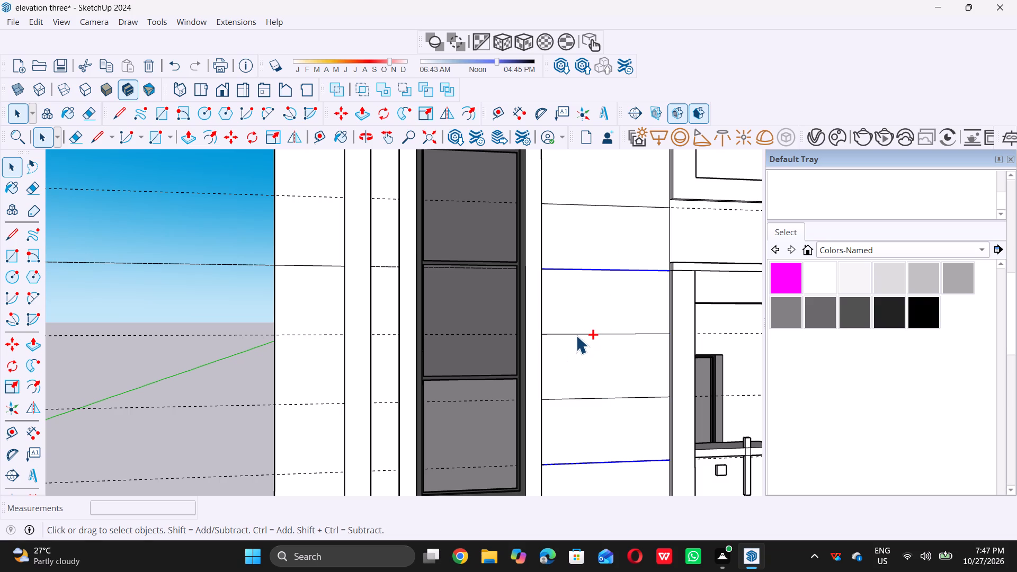
{"action": "left_click", "coordinate": [576, 335], "text": "ctrl"}
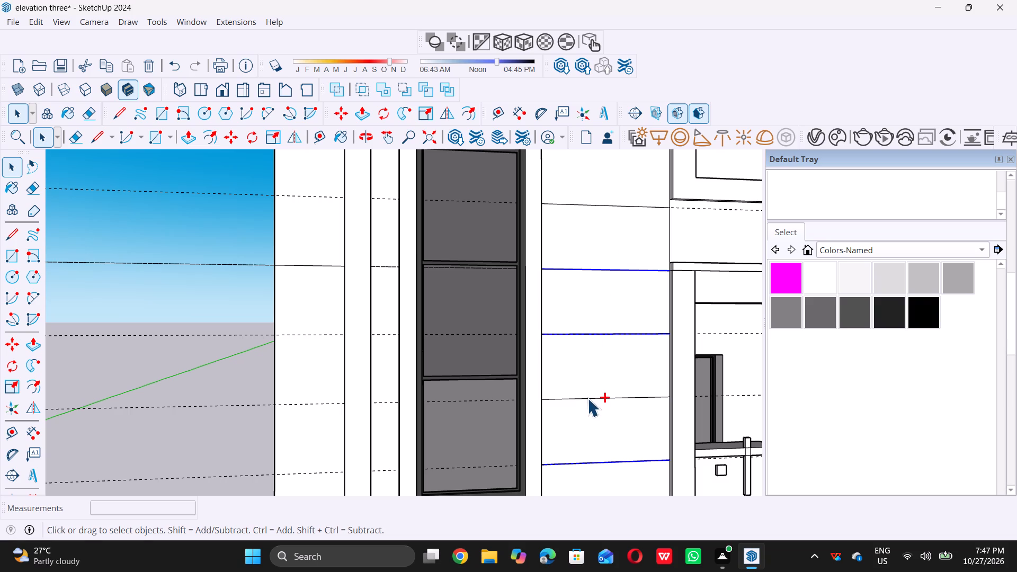
{"action": "double_click", "coordinate": [587, 398], "text": "ctrl"}
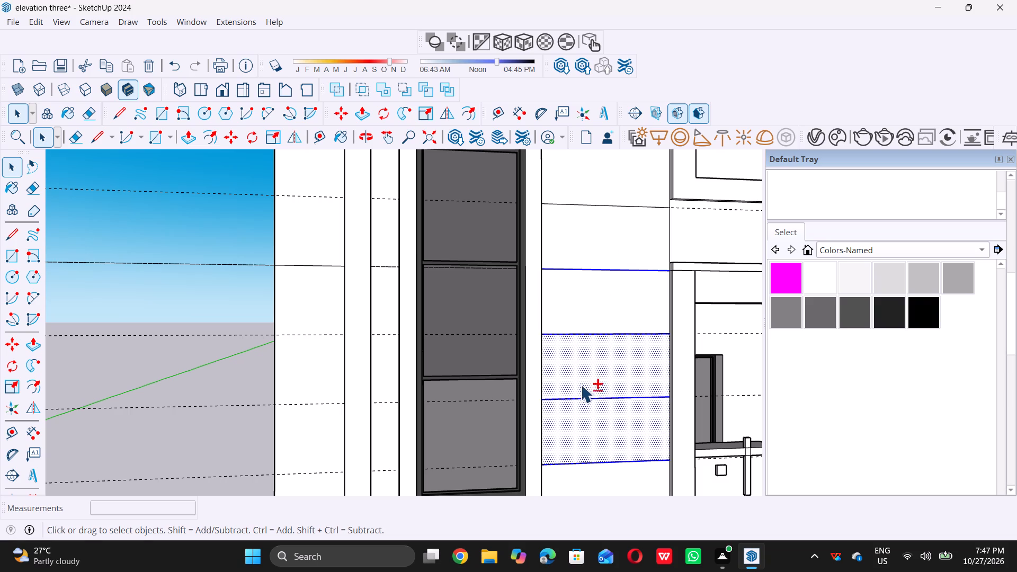
{"action": "left_click", "coordinate": [581, 367], "text": "shift"}
{"action": "left_click", "coordinate": [586, 432], "text": "shift"}
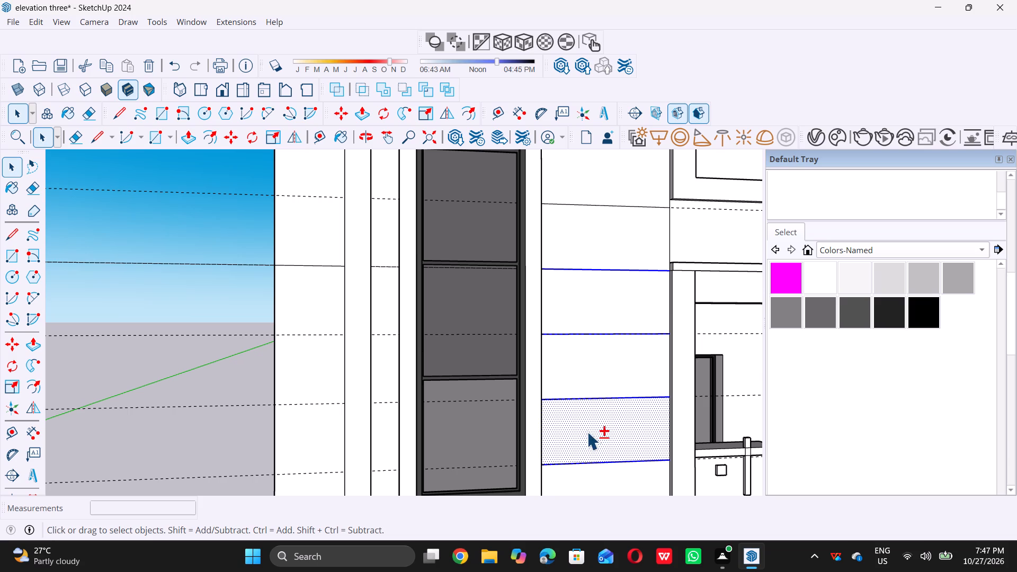
{"action": "scroll", "coordinate": [584, 408], "scroll_direction": "down", "scroll_amount": 5, "text": "ctrl"}
{"action": "scroll", "coordinate": [598, 271], "scroll_direction": "up", "scroll_amount": 5, "text": "ctrl"}
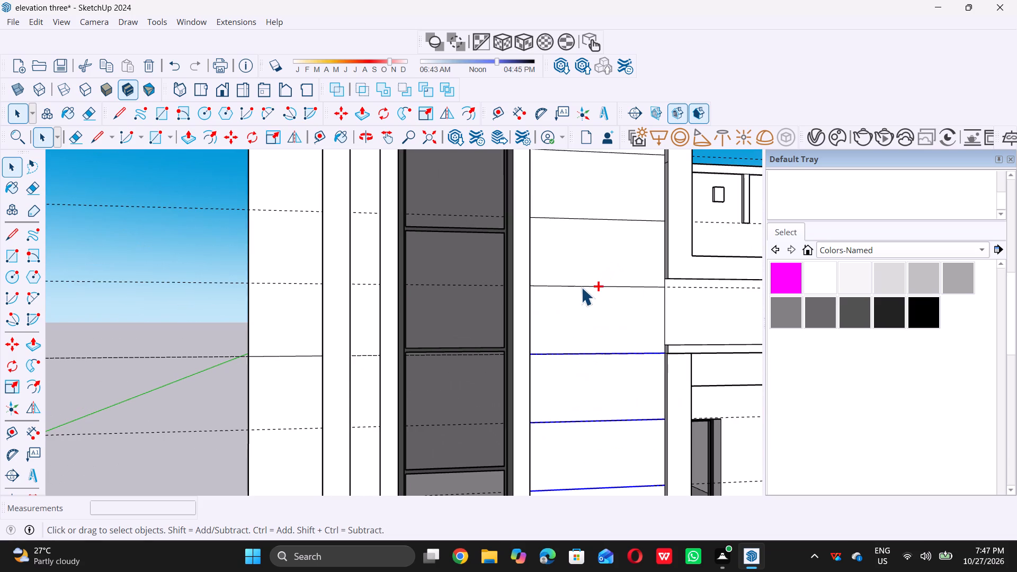
Extend the selection with the four remaining upper dividing lines, up to the one just above the window frame, leaving out the band faces.
{"action": "left_click", "coordinate": [581, 285], "text": "ctrl"}
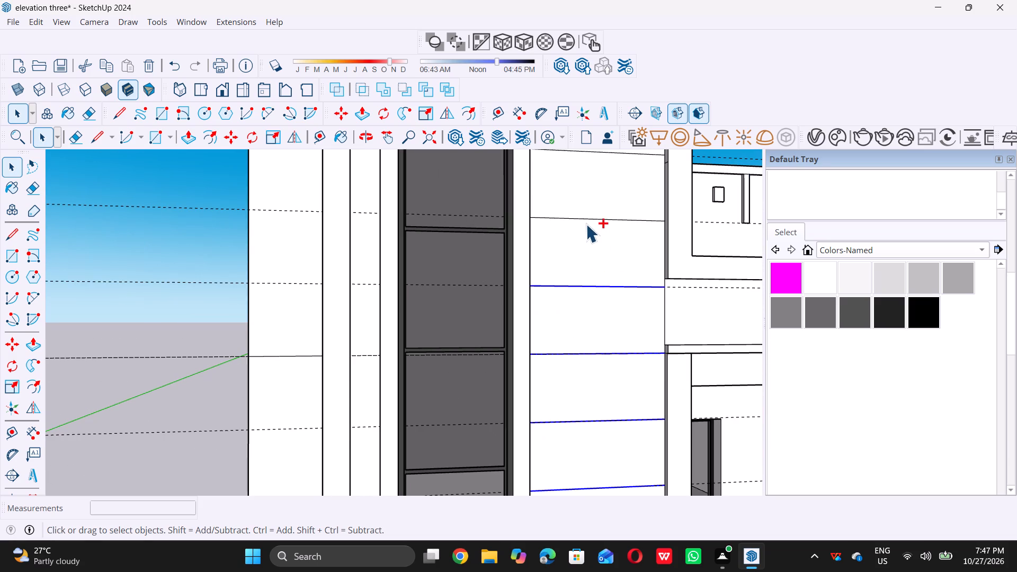
{"action": "left_click", "coordinate": [588, 217], "text": "ctrl"}
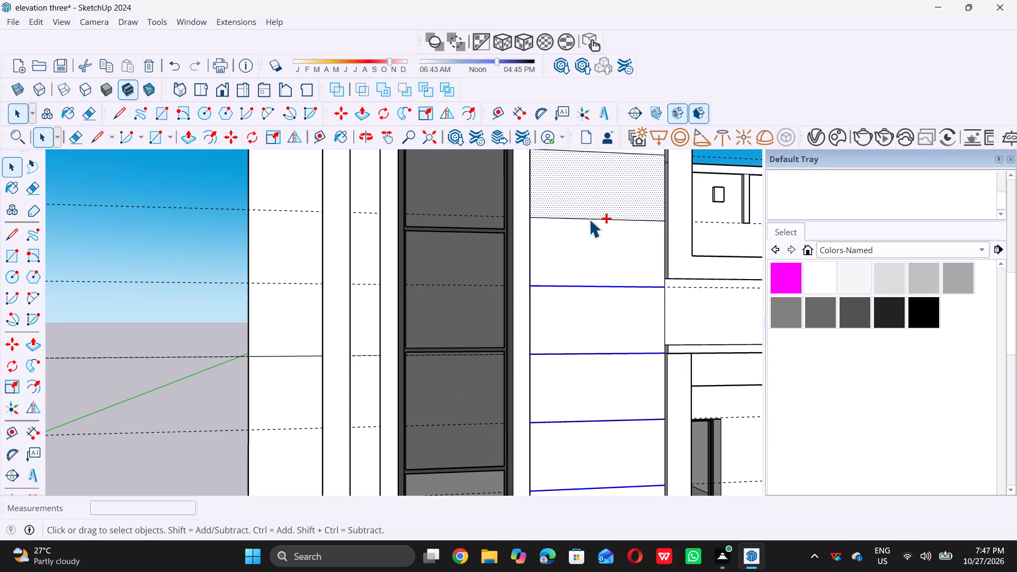
{"action": "double_click", "coordinate": [591, 219], "text": "ctrl"}
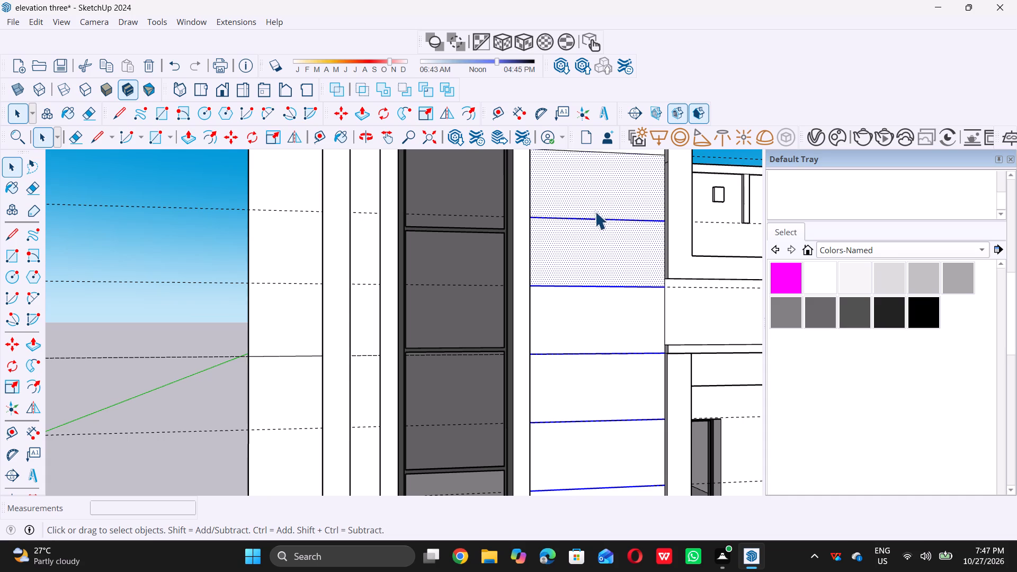
{"action": "left_click", "coordinate": [588, 195], "text": "shift"}
{"action": "left_click", "coordinate": [595, 245], "text": "shift"}
{"action": "scroll", "coordinate": [590, 256], "scroll_direction": "down", "scroll_amount": 4, "text": "ctrl"}
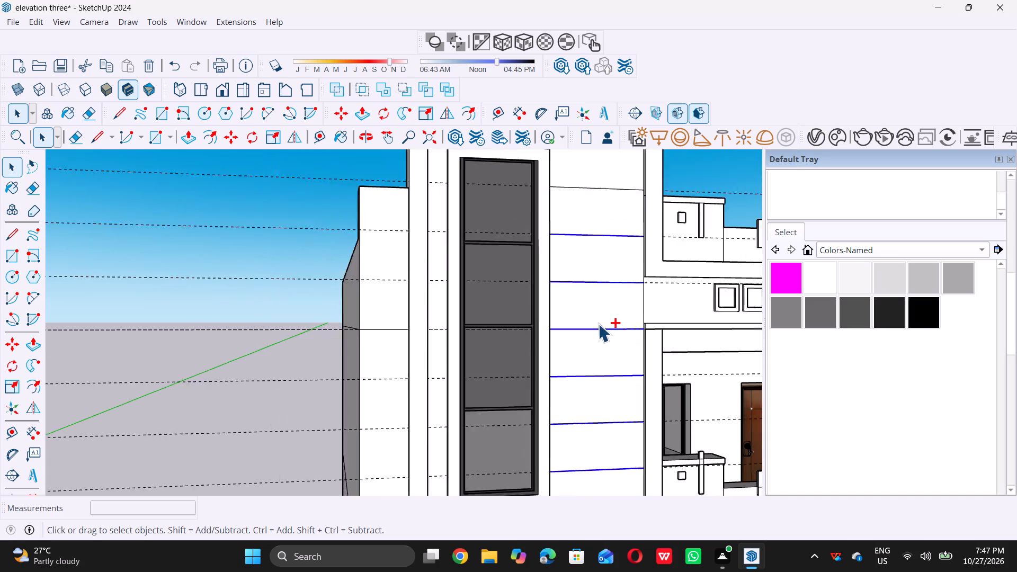
{"action": "scroll", "coordinate": [598, 324], "scroll_direction": "down", "scroll_amount": 2, "text": "ctrl"}
{"action": "scroll", "coordinate": [573, 157], "scroll_direction": "up", "scroll_amount": 6, "text": "ctrl"}
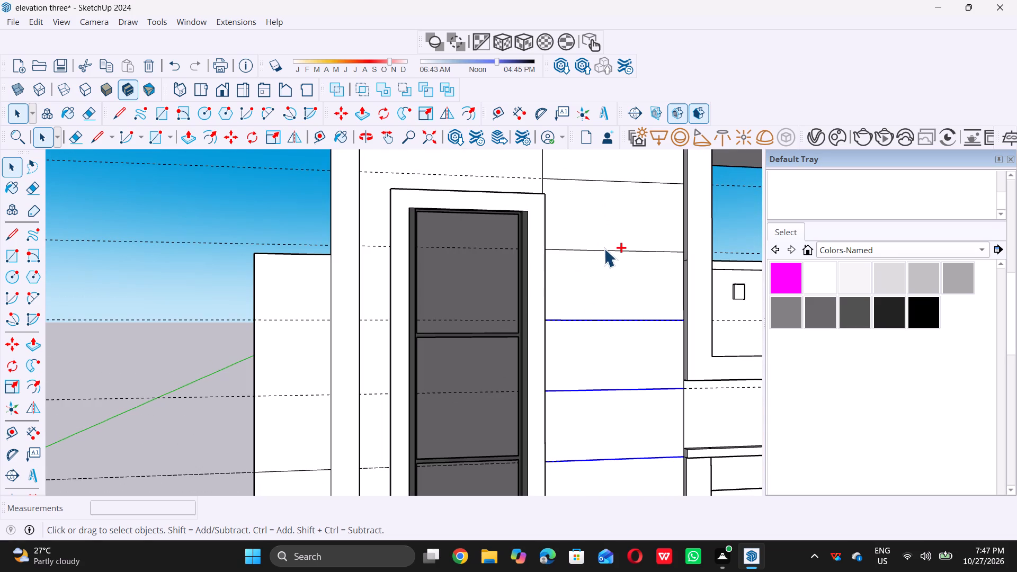
{"action": "left_click", "coordinate": [605, 249], "text": "ctrl"}
{"action": "left_click", "coordinate": [608, 182], "text": "ctrl"}
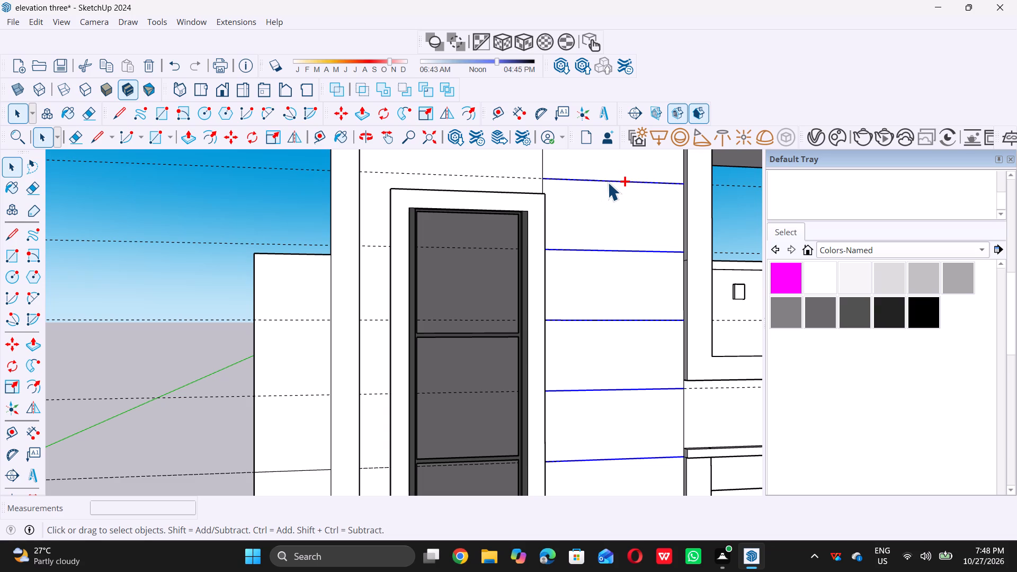
Copy all the selected dividing lines 1" downward to form thin groove strips across the wall panel, and clear the selection.
{"action": "scroll", "coordinate": [524, 178], "scroll_direction": "up", "scroll_amount": 10}
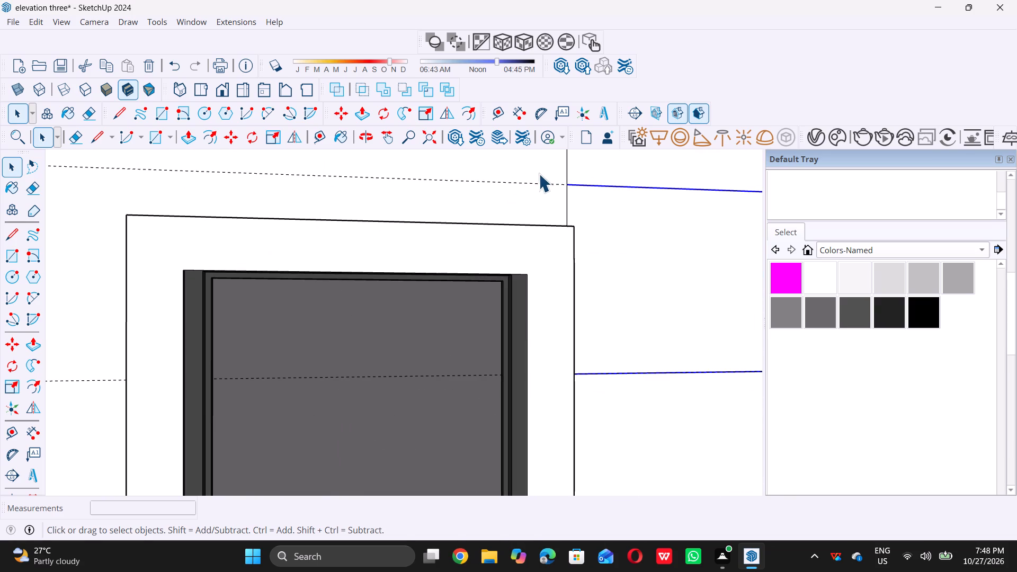
{"action": "key", "text": "m"}
{"action": "scroll", "coordinate": [570, 190], "scroll_direction": "up", "scroll_amount": 4}
{"action": "left_click", "coordinate": [568, 180]}
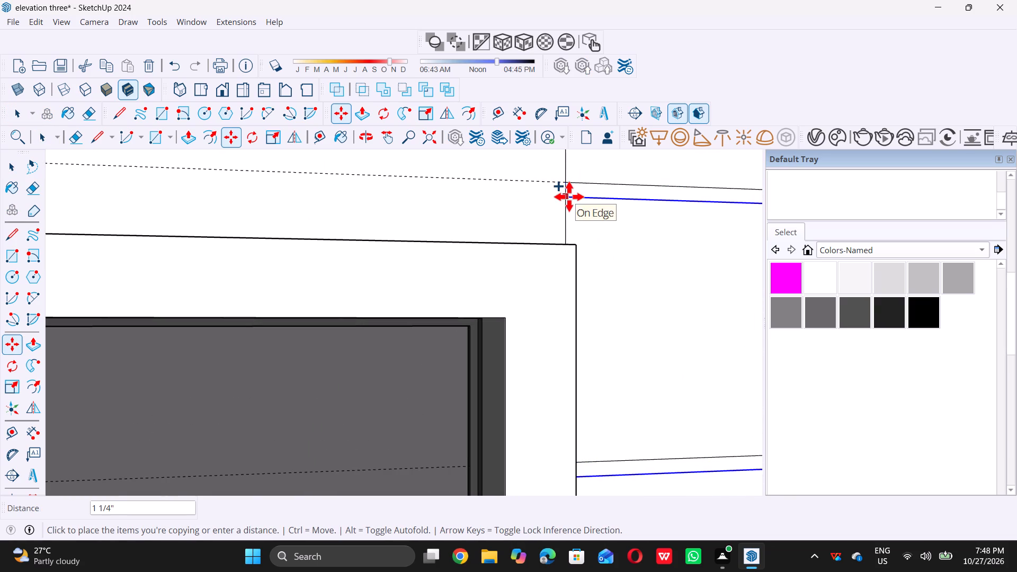
{"action": "key", "text": "1"}
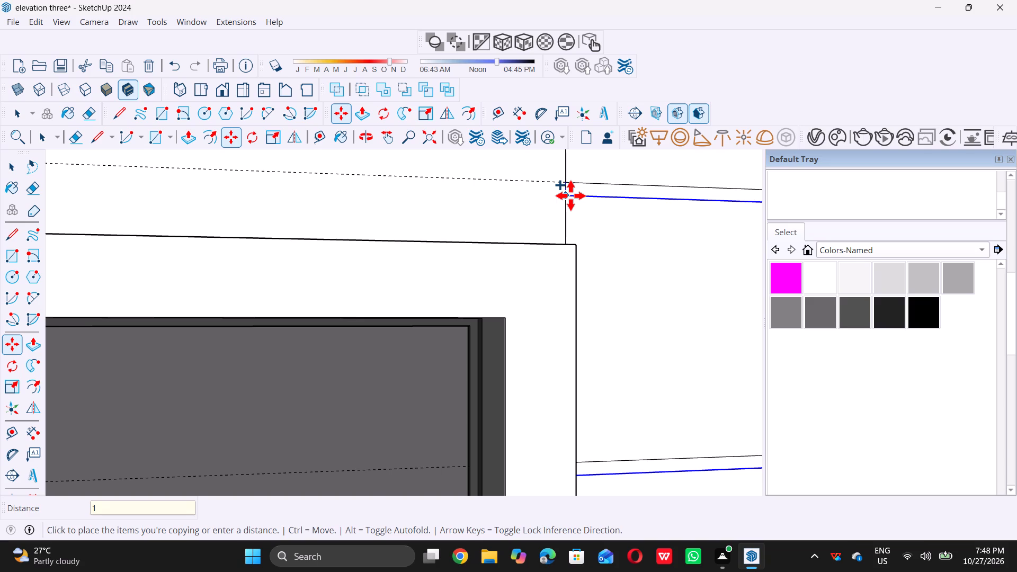
{"action": "key", "text": "shift+quotedbl"}
{"action": "key", "text": "Return"}
{"action": "key", "text": "space"}
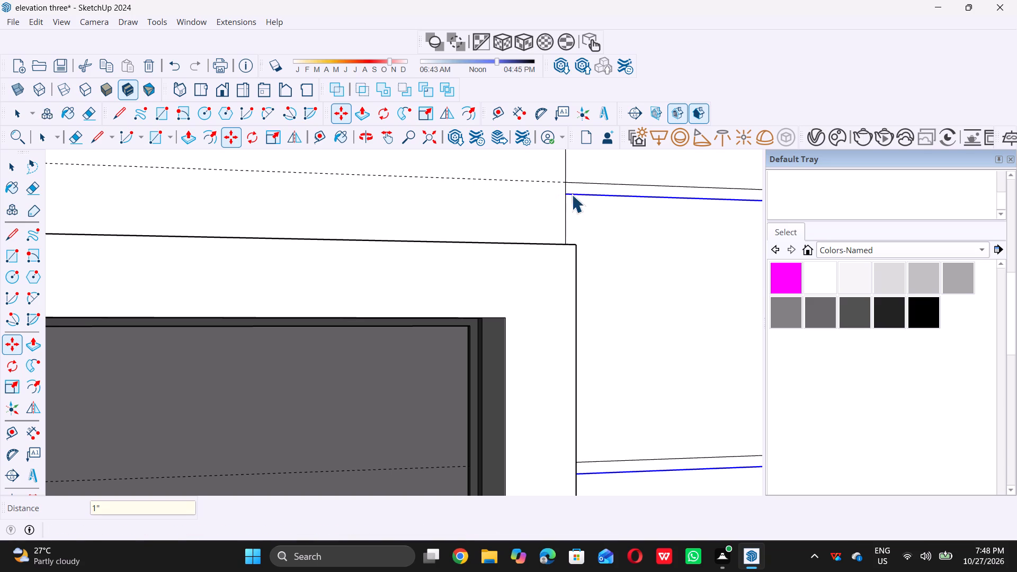
{"action": "scroll", "coordinate": [581, 200], "scroll_direction": "down", "scroll_amount": 20}
{"action": "scroll", "coordinate": [581, 200], "scroll_direction": "down", "scroll_amount": 5}
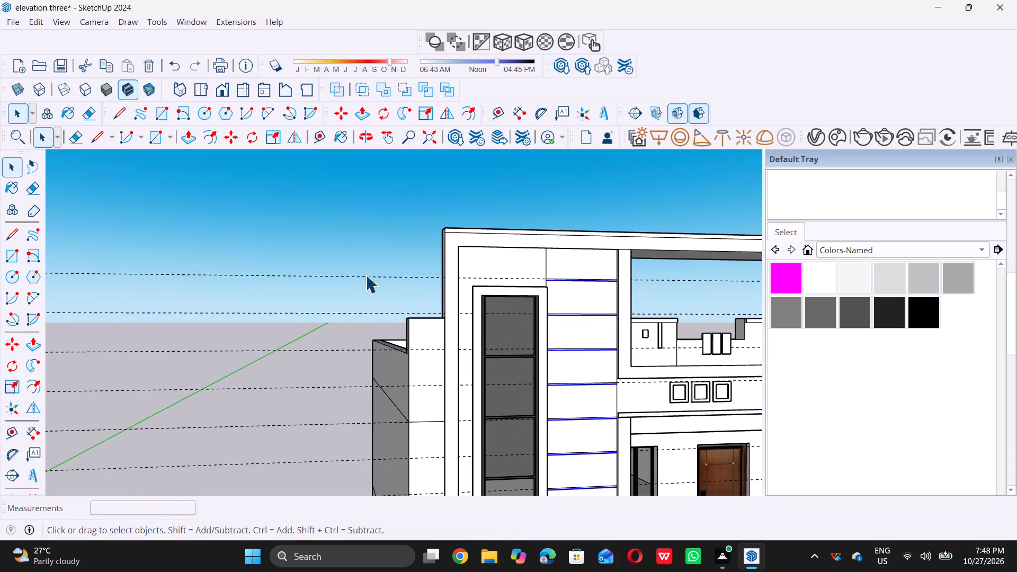
{"action": "double_click", "coordinate": [373, 227]}
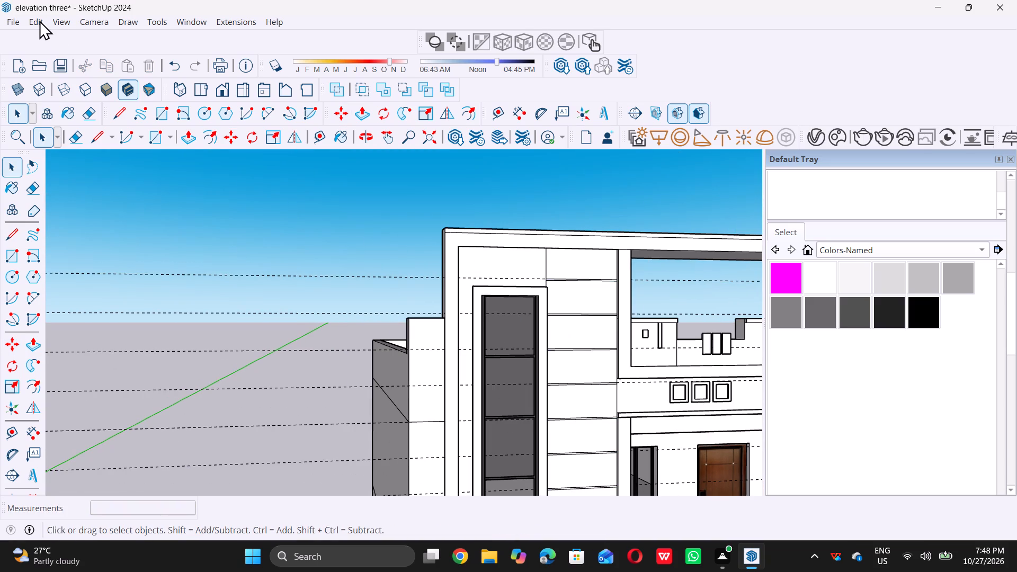
Delete all construction guides from the model.
{"action": "left_click", "coordinate": [39, 19]}
{"action": "left_click", "coordinate": [62, 161]}
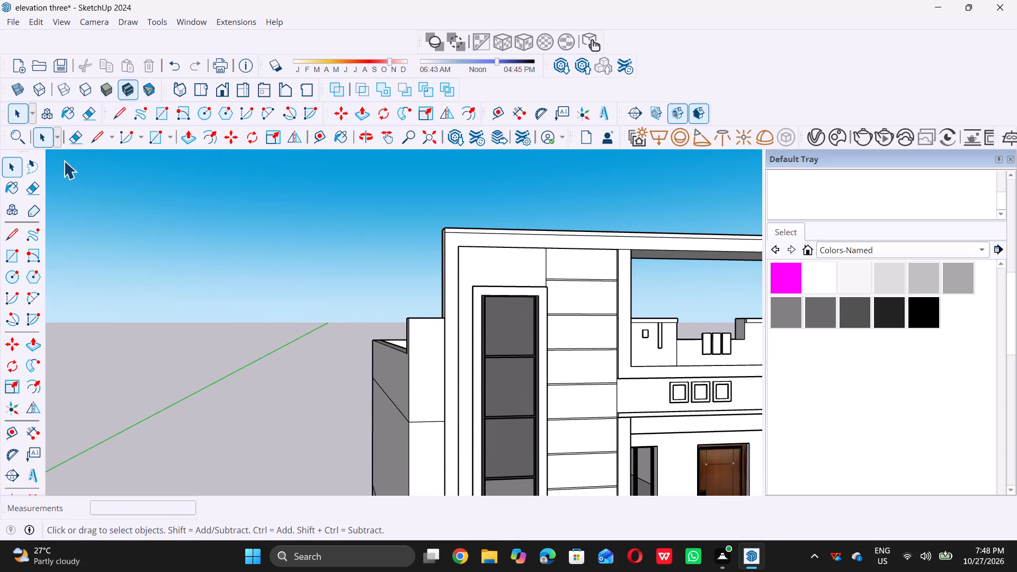
Pull the topmost band face of the wall panel beside the tall window outward 2".
{"action": "scroll", "coordinate": [459, 220], "scroll_direction": "down", "scroll_amount": 10}
{"action": "middle_click_drag", "start_coordinate": [470, 276], "coordinate": [474, 278]}
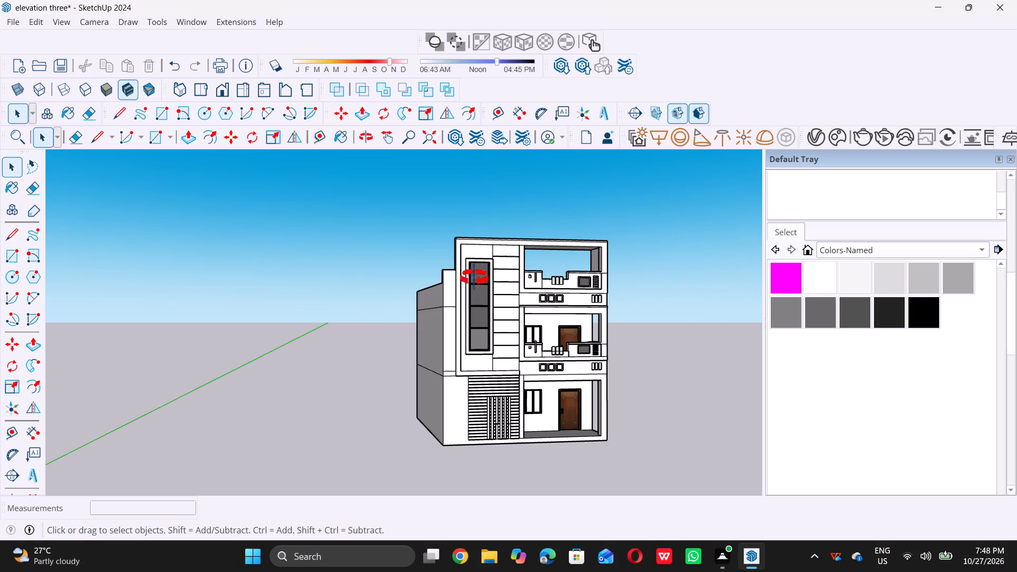
{"action": "middle_click_drag", "start_coordinate": [474, 278], "coordinate": [529, 322]}
{"action": "scroll", "coordinate": [492, 272], "scroll_direction": "up", "scroll_amount": 16}
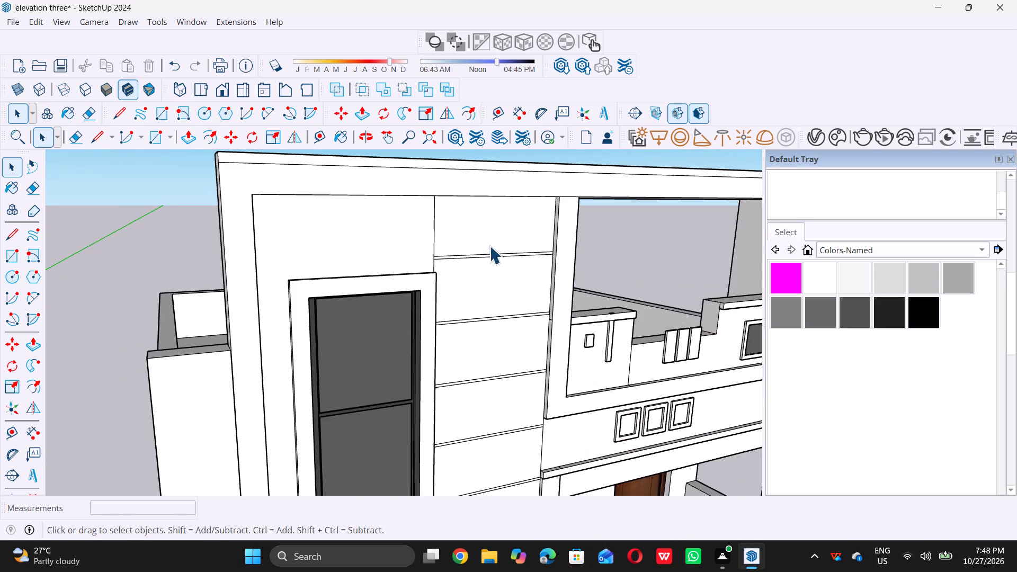
{"action": "scroll", "coordinate": [489, 246], "scroll_direction": "up", "scroll_amount": 4}
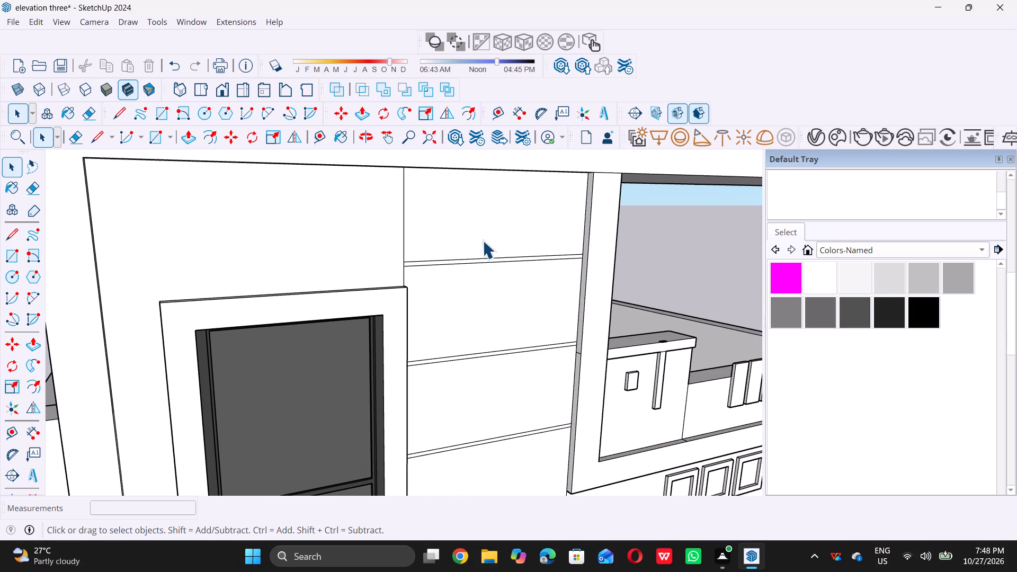
{"action": "scroll", "coordinate": [484, 235], "scroll_direction": "down", "scroll_amount": 1}
{"action": "scroll", "coordinate": [485, 235], "scroll_direction": "up", "scroll_amount": 1}
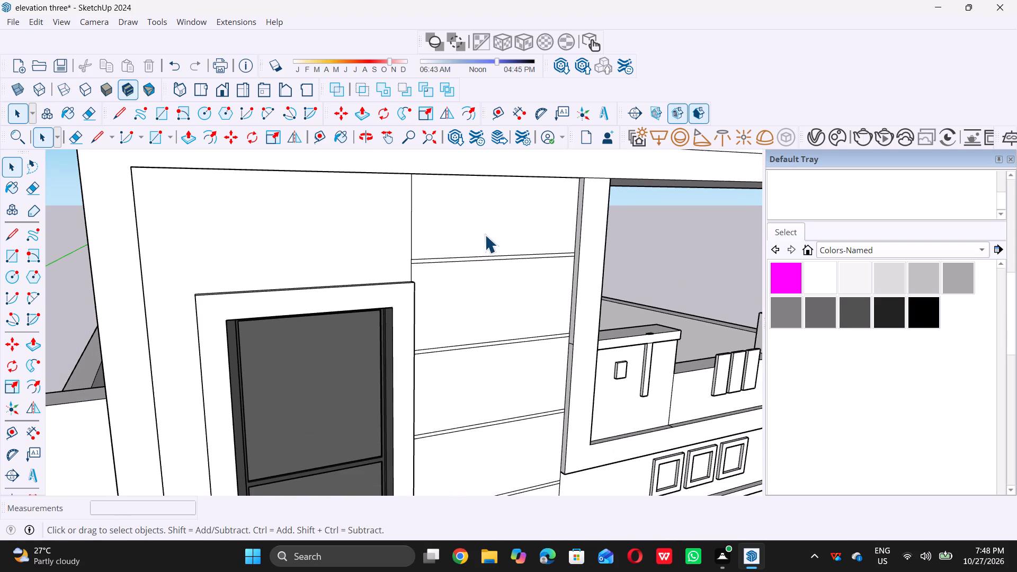
{"action": "scroll", "coordinate": [485, 235], "scroll_direction": "up", "scroll_amount": 4}
{"action": "left_click", "coordinate": [483, 236]}
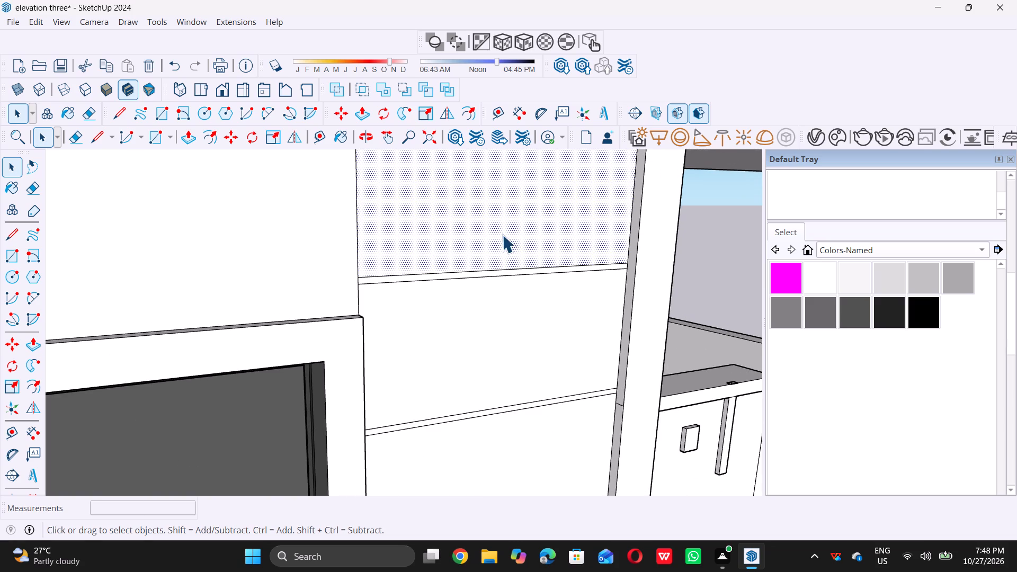
{"action": "key", "text": "p"}
{"action": "left_click", "coordinate": [509, 233]}
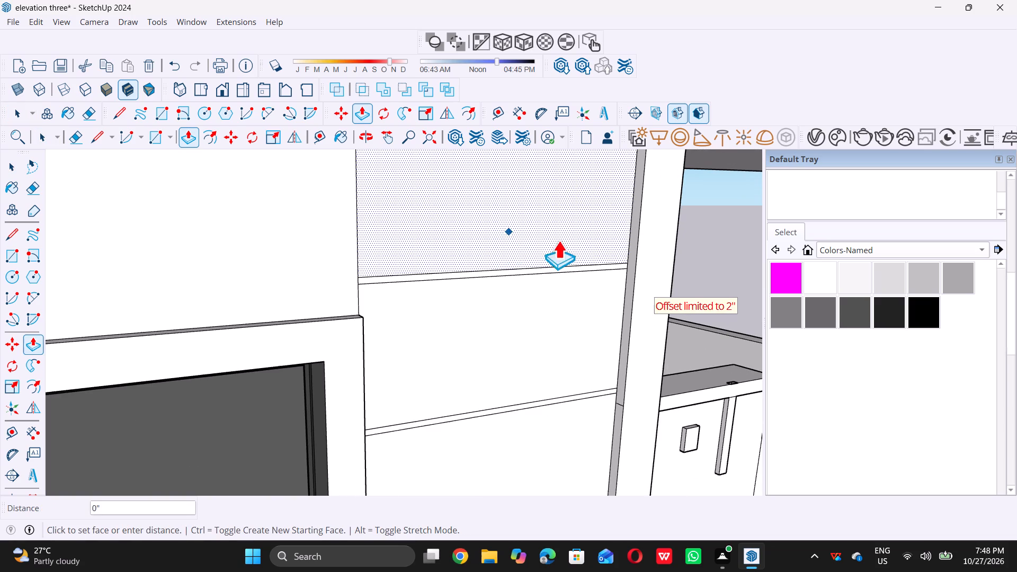
{"action": "left_click", "coordinate": [641, 237]}
Pull the second band from the top outward 2", leaving the 1" groove strip above it recessed.
{"action": "left_click", "coordinate": [558, 325]}
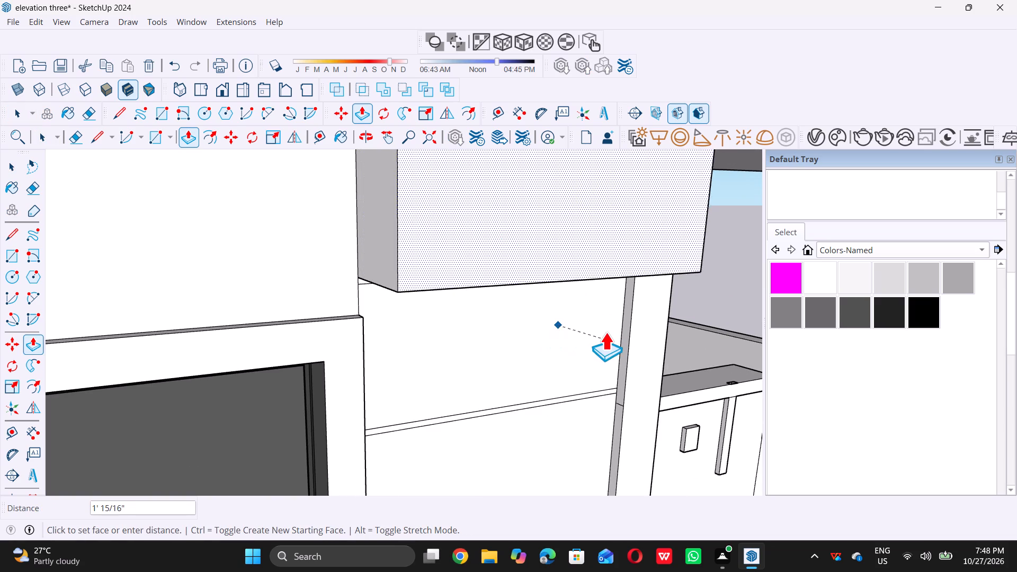
{"action": "key", "text": "space"}
{"action": "left_click", "coordinate": [564, 342]}
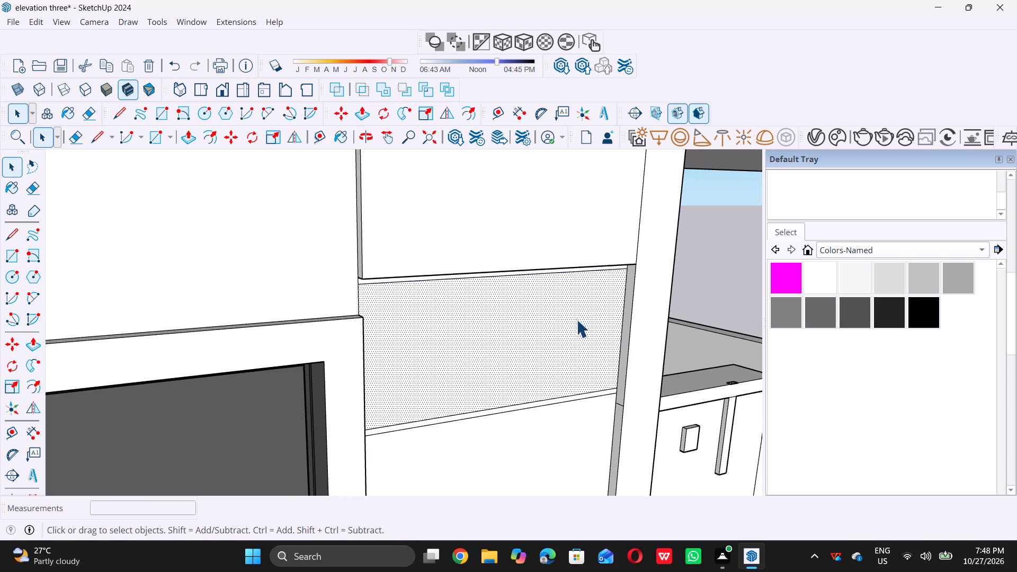
{"action": "key", "text": "p"}
{"action": "left_click", "coordinate": [585, 322]}
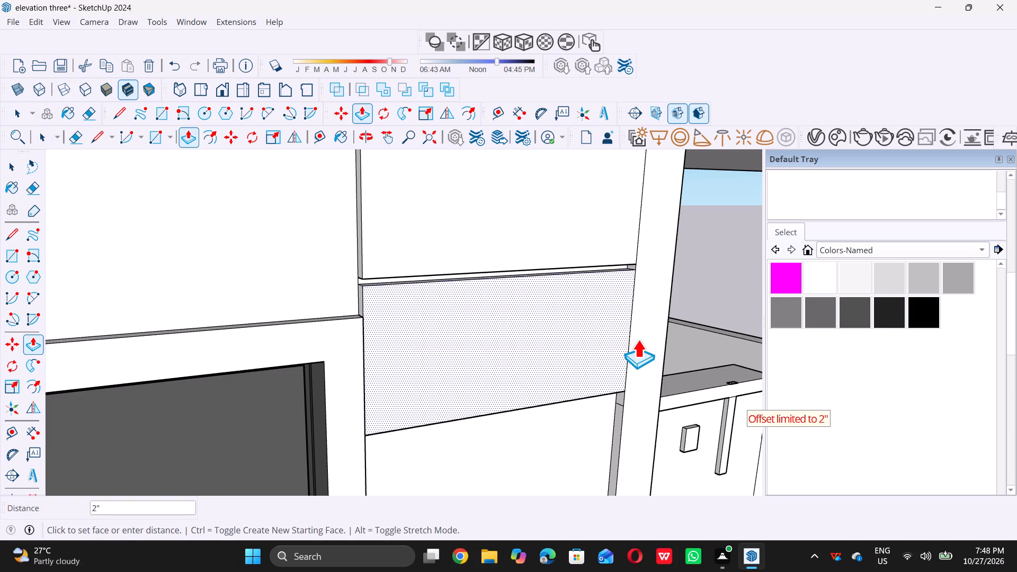
{"action": "left_click", "coordinate": [638, 339]}
{"action": "scroll", "coordinate": [499, 307], "scroll_direction": "down", "scroll_amount": 18}
{"action": "scroll", "coordinate": [451, 336], "scroll_direction": "up", "scroll_amount": 5}
{"action": "key", "text": "space"}
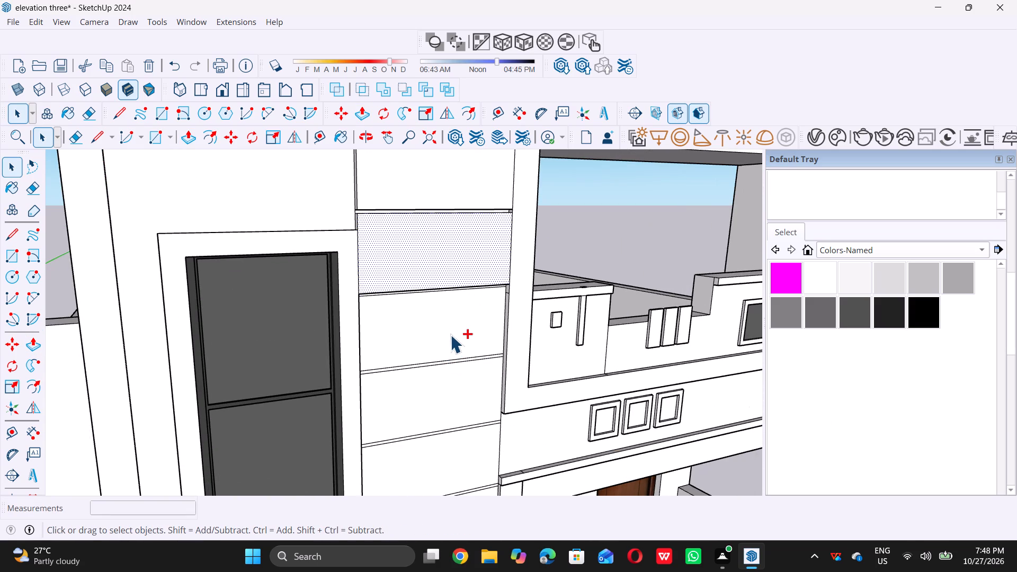
Pull the third and fourth bands from the top outward 2" each, keeping the groove strips between them recessed.
{"action": "left_click", "coordinate": [452, 336], "text": "ctrl"}
{"action": "left_click", "coordinate": [453, 409], "text": "ctrl"}
{"action": "left_click", "coordinate": [459, 457], "text": "ctrl"}
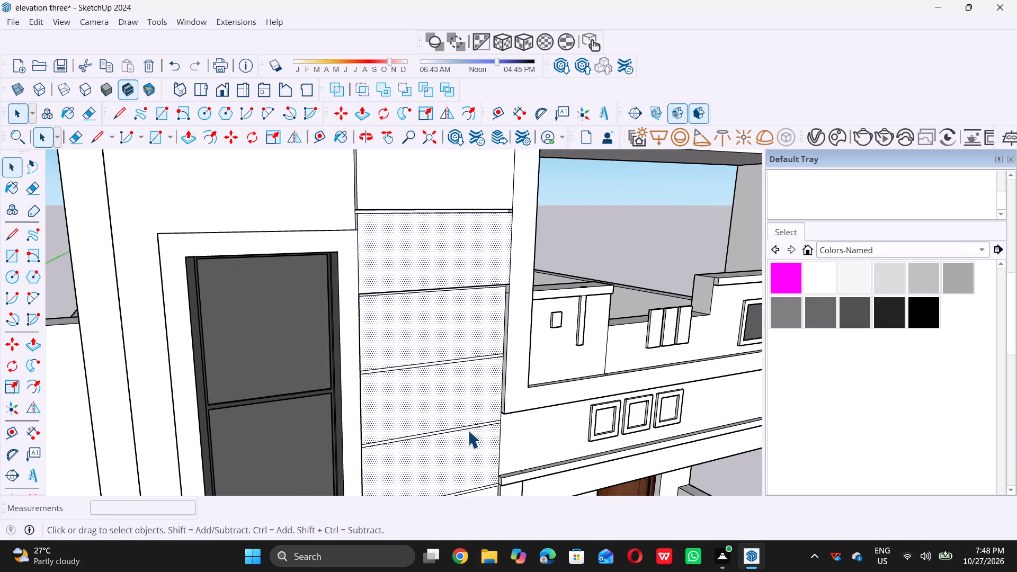
{"action": "key", "text": "p"}
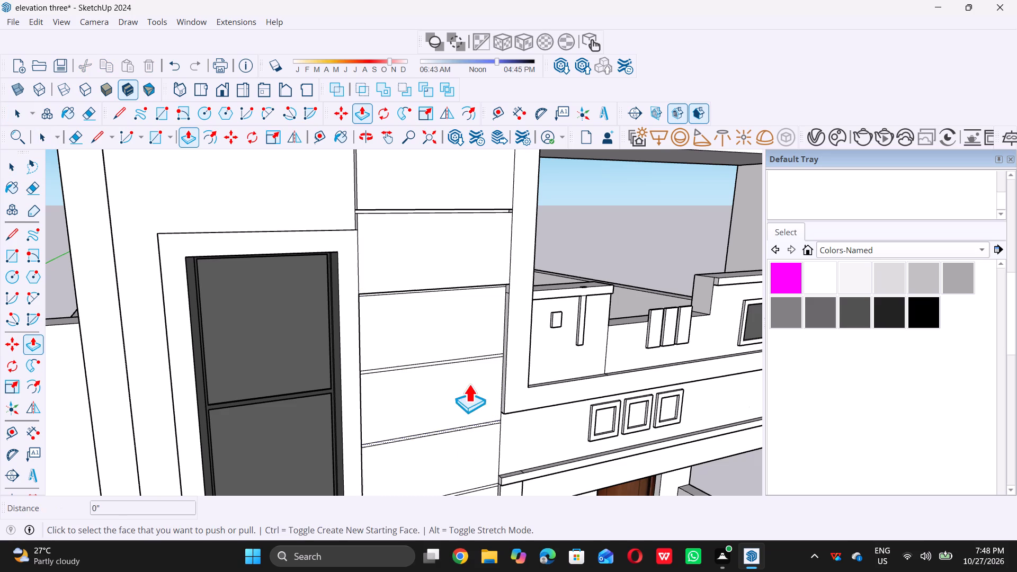
{"action": "left_click", "coordinate": [457, 317]}
{"action": "left_click", "coordinate": [506, 336]}
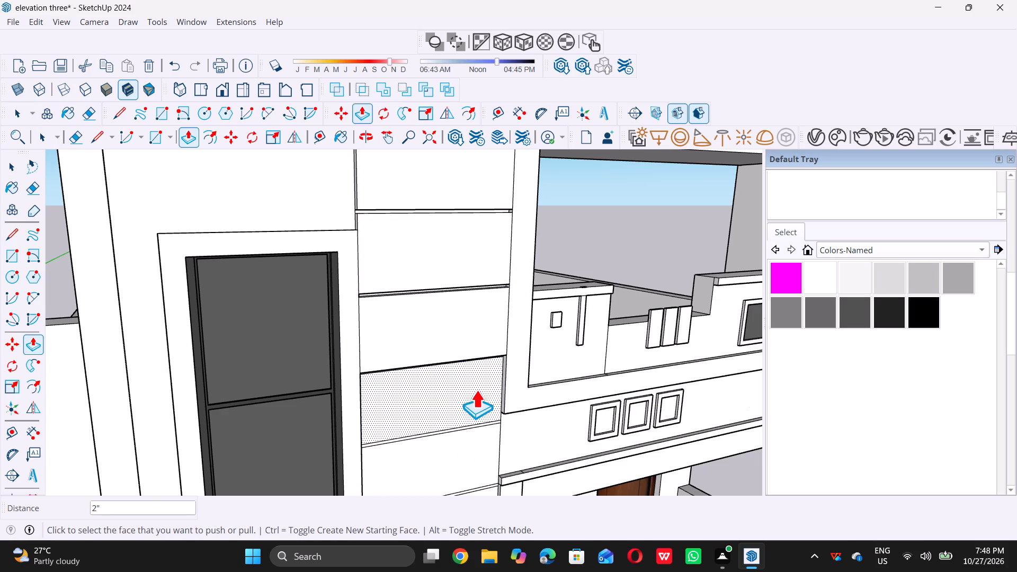
{"action": "left_click", "coordinate": [477, 389]}
{"action": "triple_click", "coordinate": [508, 385]}
{"action": "scroll", "coordinate": [432, 312], "scroll_direction": "down", "scroll_amount": 4}
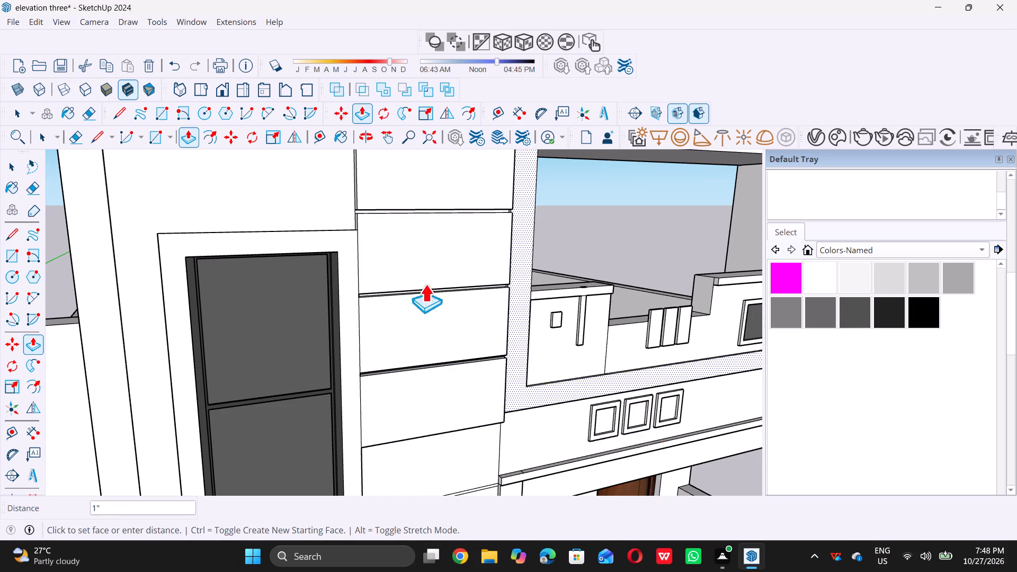
{"action": "key", "text": "space"}
Pull the fifth band from the top outward in stages, the last by 1 7/16", until flush with the band above.
{"action": "scroll", "coordinate": [448, 309], "scroll_direction": "down", "scroll_amount": 12}
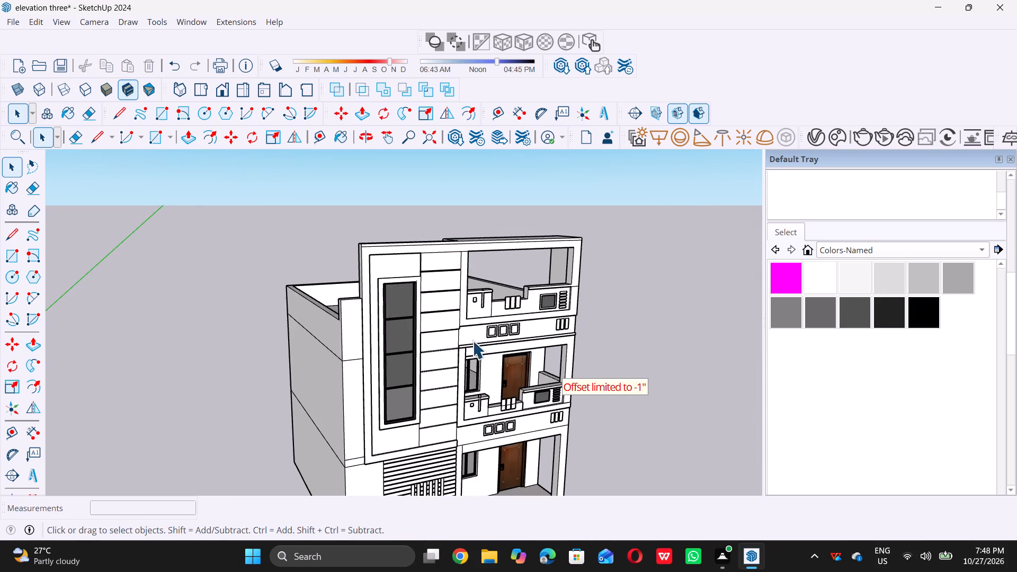
{"action": "scroll", "coordinate": [469, 368], "scroll_direction": "up", "scroll_amount": 6}
{"action": "middle_click_drag", "start_coordinate": [468, 269], "coordinate": [396, 216]}
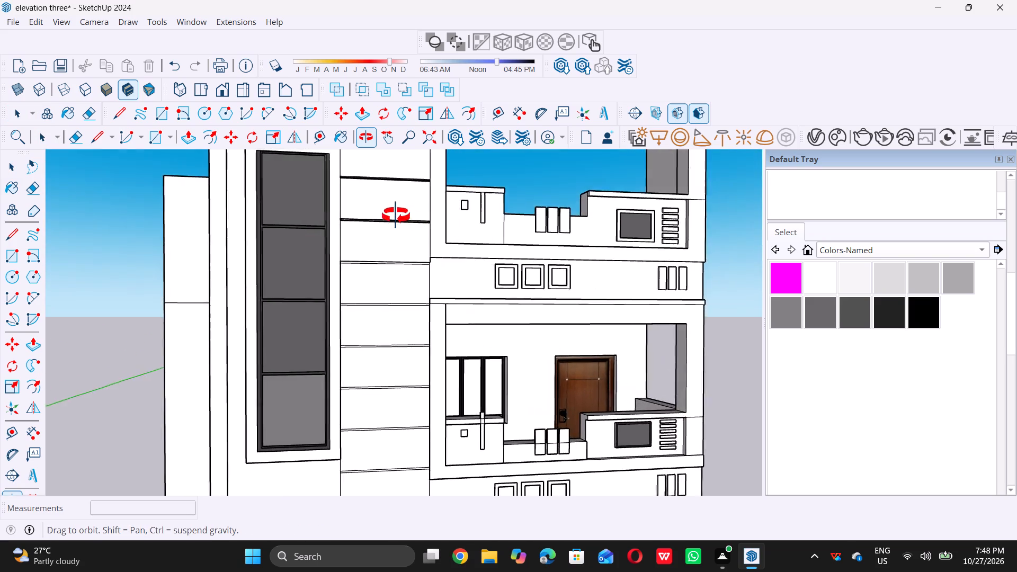
{"action": "middle_click_drag", "start_coordinate": [396, 216], "coordinate": [416, 243]}
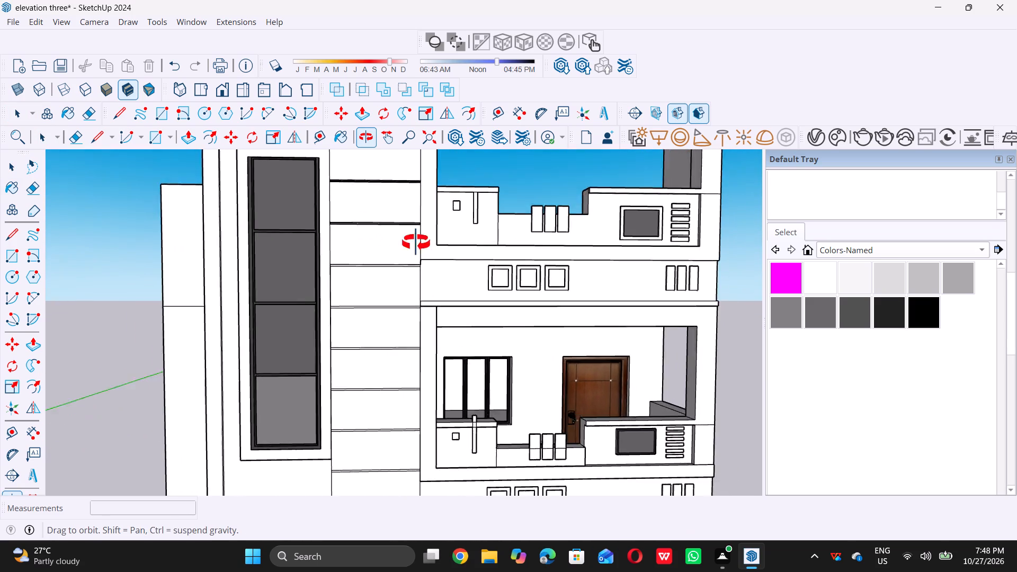
{"action": "middle_click_drag", "start_coordinate": [416, 243], "coordinate": [475, 264]}
{"action": "scroll", "coordinate": [487, 257], "scroll_direction": "down", "scroll_amount": 6}
{"action": "scroll", "coordinate": [438, 340], "scroll_direction": "up", "scroll_amount": 5}
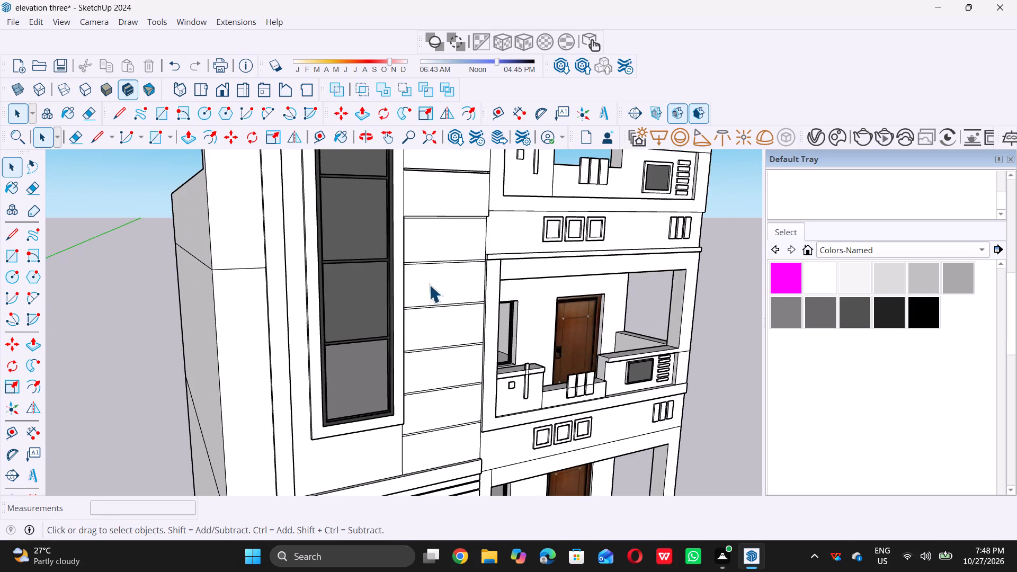
{"action": "scroll", "coordinate": [441, 245], "scroll_direction": "up", "scroll_amount": 5}
{"action": "left_click", "coordinate": [443, 245]}
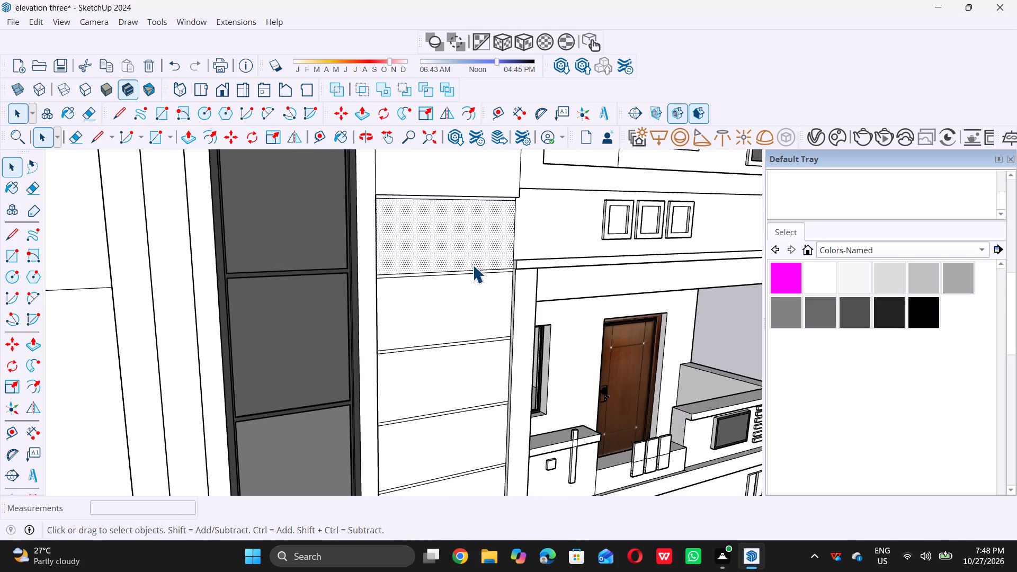
{"action": "key", "text": "p"}
{"action": "left_click", "coordinate": [476, 238]}
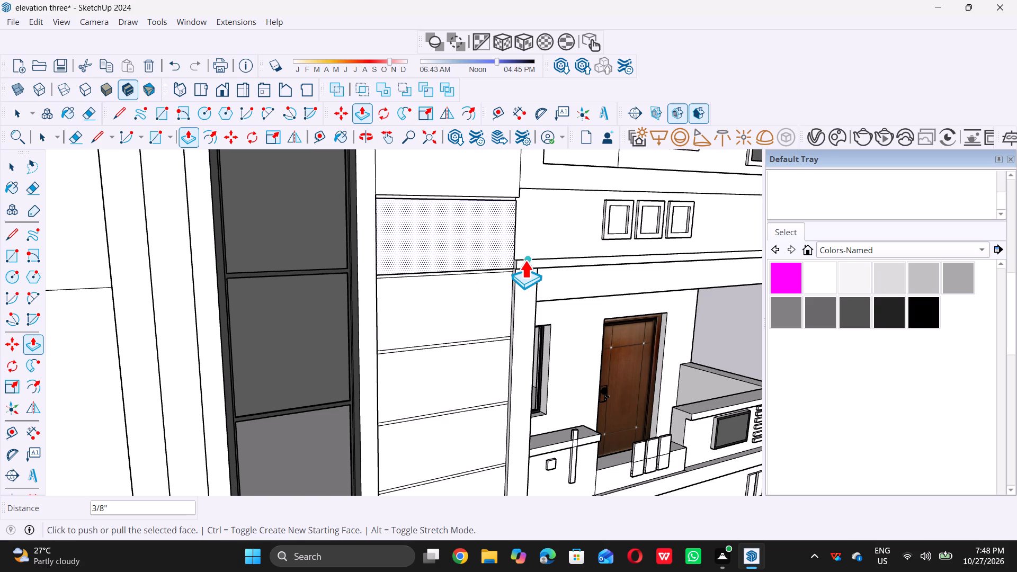
{"action": "scroll", "coordinate": [524, 253], "scroll_direction": "up", "scroll_amount": 9}
{"action": "scroll", "coordinate": [529, 266], "scroll_direction": "down", "scroll_amount": 6}
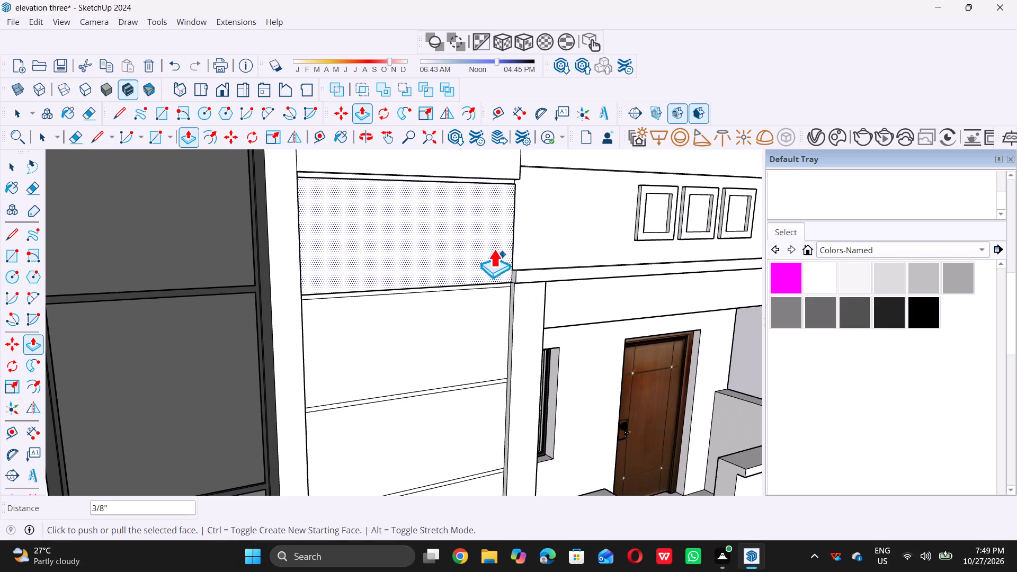
{"action": "left_click", "coordinate": [494, 242]}
{"action": "left_click", "coordinate": [465, 228]}
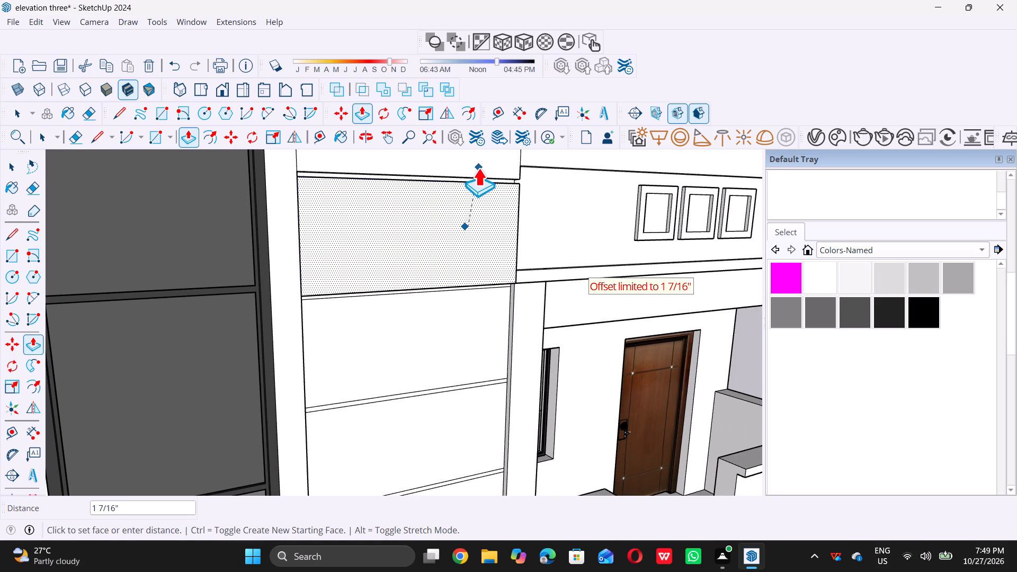
{"action": "left_click", "coordinate": [472, 175]}
{"action": "scroll", "coordinate": [456, 319], "scroll_direction": "up", "scroll_amount": 7}
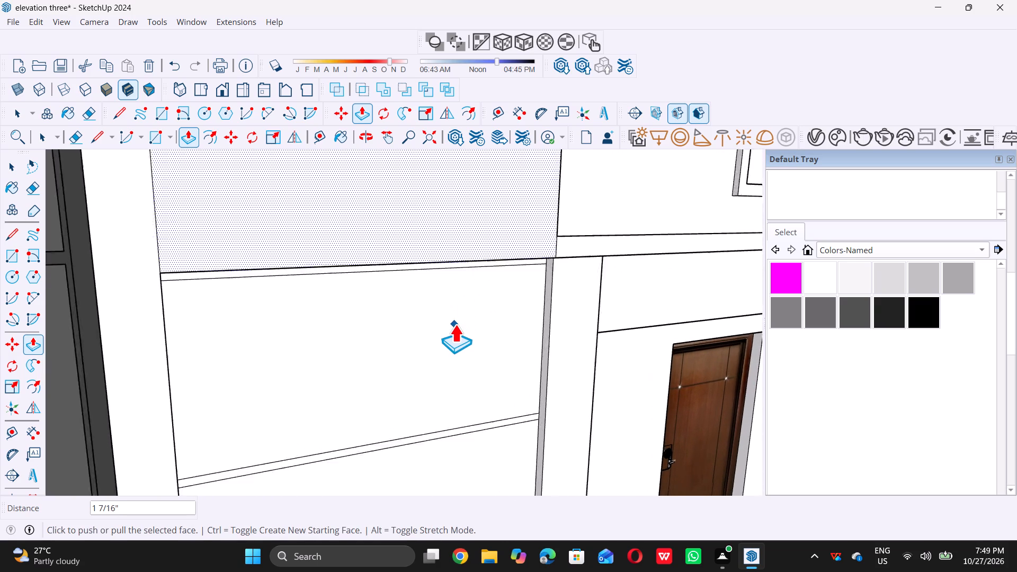
{"action": "key", "text": "space"}
Select the five lowest band faces of the panel and pull the sixth band from the top outward 1 1/2".
{"action": "left_click", "coordinate": [453, 336]}
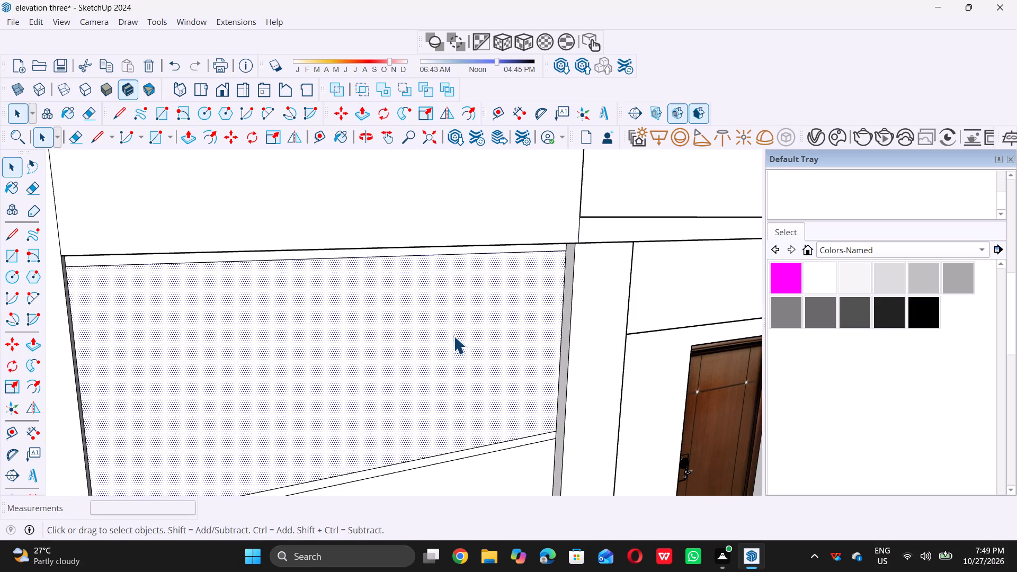
{"action": "scroll", "coordinate": [458, 330], "scroll_direction": "down", "scroll_amount": 20}
{"action": "scroll", "coordinate": [458, 330], "scroll_direction": "down", "scroll_amount": 2}
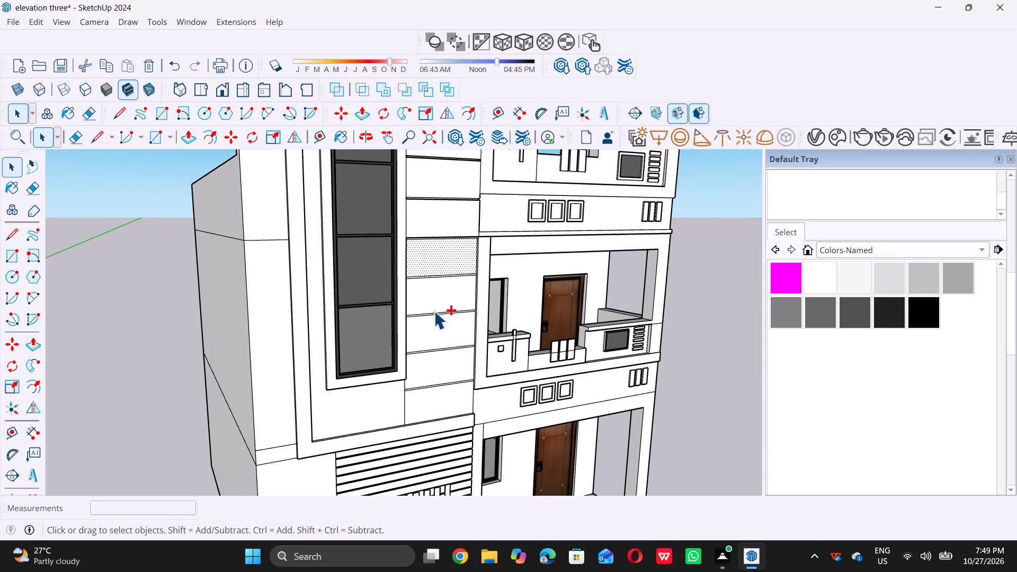
{"action": "double_click", "coordinate": [433, 292], "text": "ctrl"}
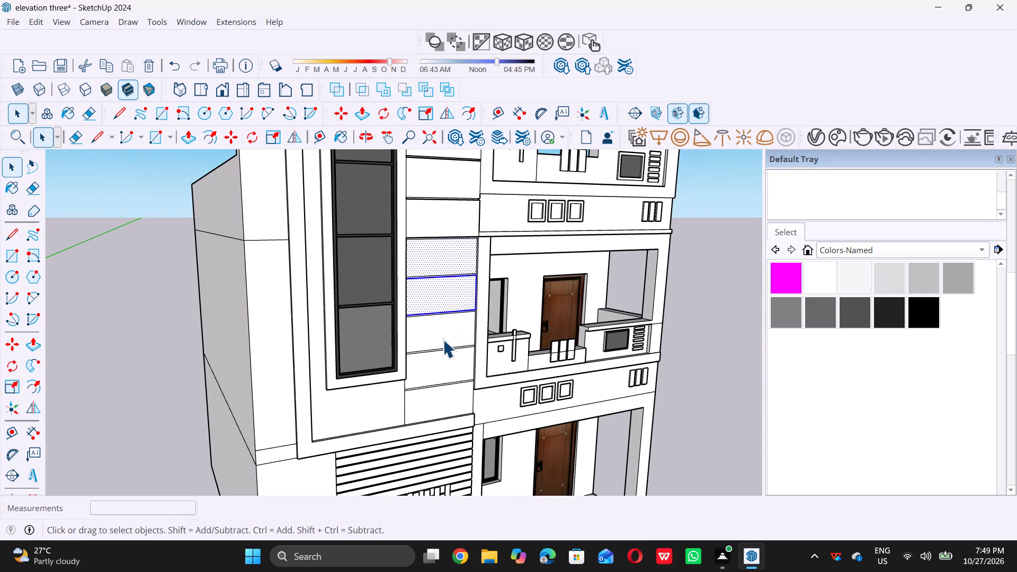
{"action": "left_click", "coordinate": [440, 335], "text": "ctrl"}
{"action": "double_click", "coordinate": [447, 367], "text": "ctrl"}
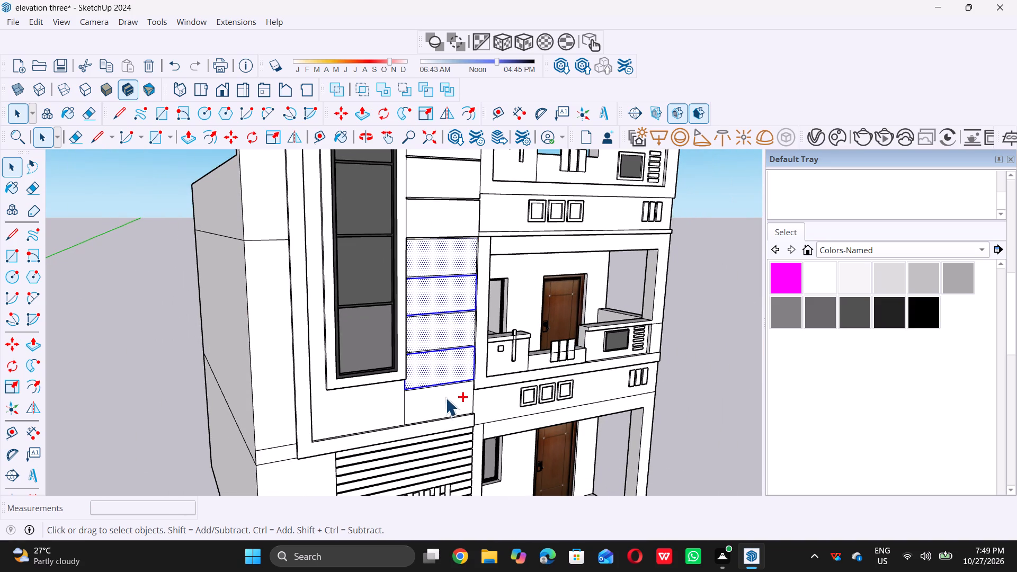
{"action": "double_click", "coordinate": [444, 403], "text": "ctrl"}
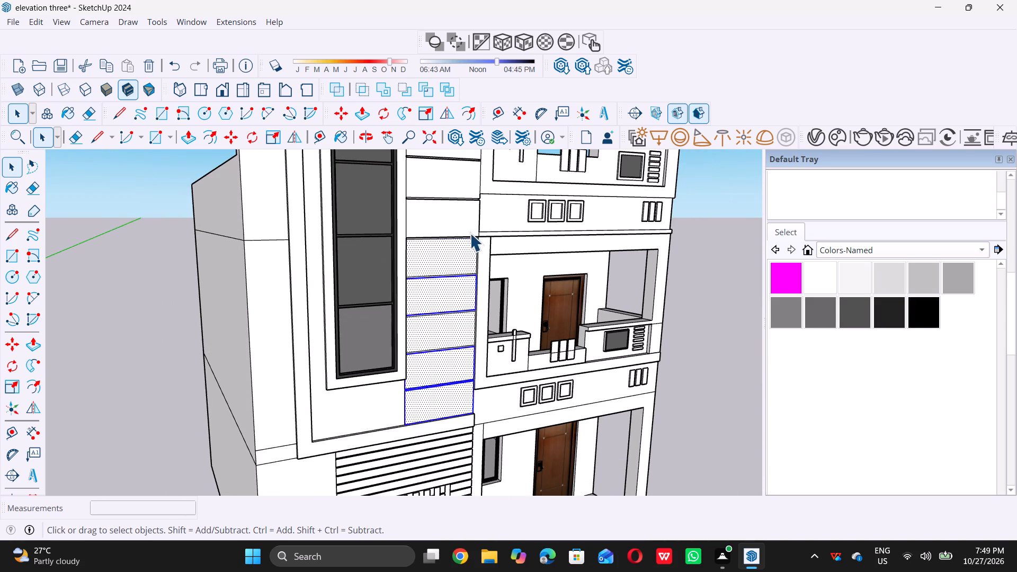
{"action": "key", "text": "p"}
{"action": "scroll", "coordinate": [463, 247], "scroll_direction": "up", "scroll_amount": 5}
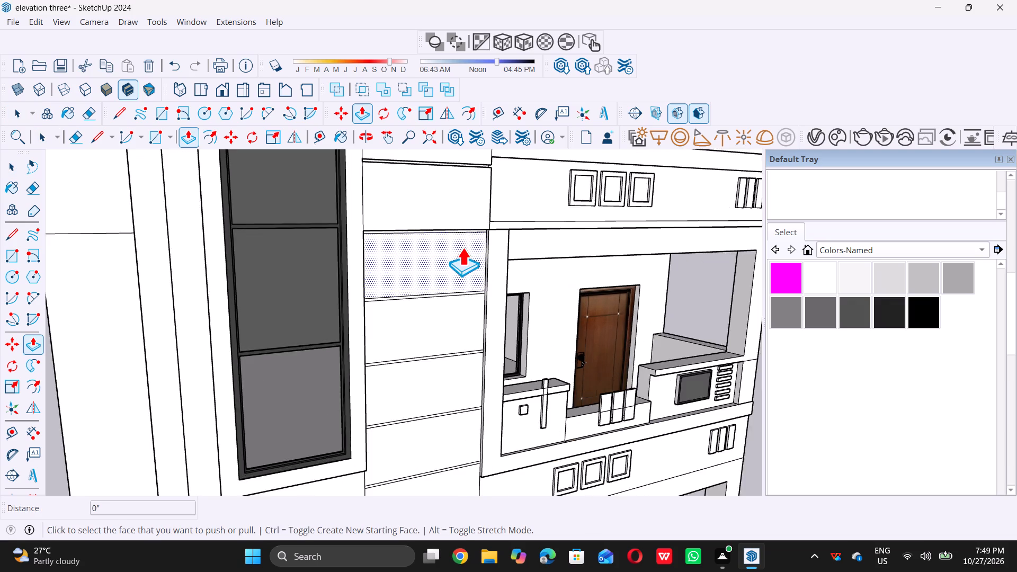
{"action": "scroll", "coordinate": [462, 247], "scroll_direction": "up", "scroll_amount": 3}
{"action": "left_click", "coordinate": [461, 247]}
{"action": "left_click", "coordinate": [499, 263]}
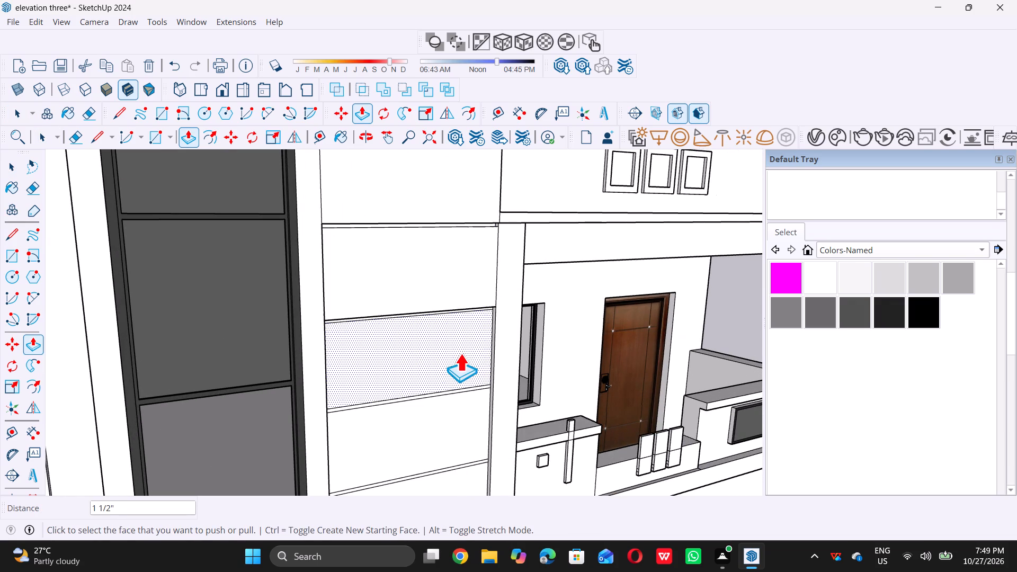
Pull the four lowest bands of the panel outward 1 1/2" each, leaving the groove strips between them recessed.
{"action": "left_click", "coordinate": [460, 353]}
{"action": "double_click", "coordinate": [488, 353]}
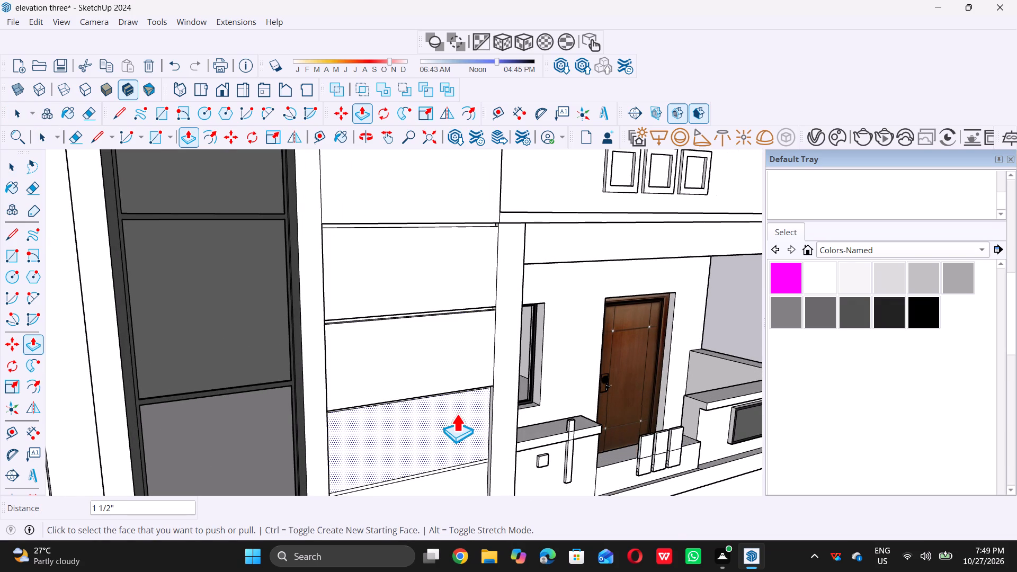
{"action": "left_click", "coordinate": [457, 414]}
{"action": "left_click", "coordinate": [485, 423]}
{"action": "scroll", "coordinate": [439, 355], "scroll_direction": "down", "scroll_amount": 10}
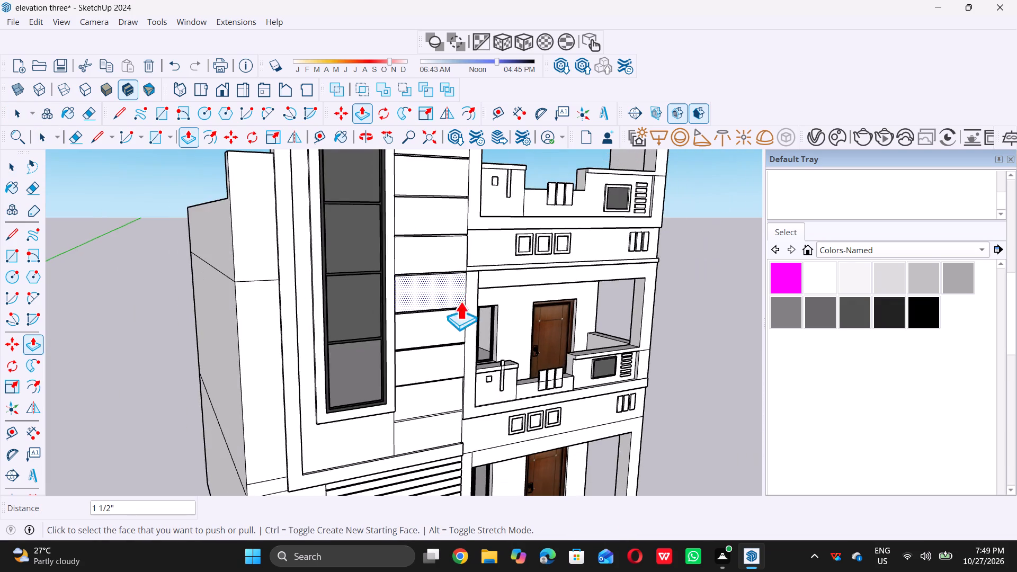
{"action": "scroll", "coordinate": [452, 395], "scroll_direction": "up", "scroll_amount": 9}
{"action": "left_click", "coordinate": [445, 398]}
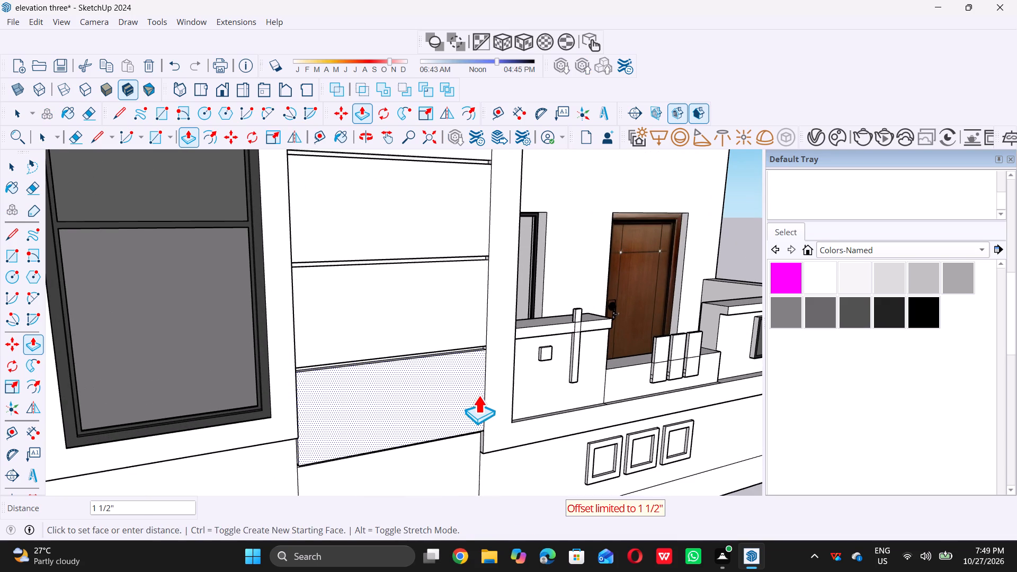
{"action": "double_click", "coordinate": [478, 395]}
{"action": "scroll", "coordinate": [429, 346], "scroll_direction": "down", "scroll_amount": 10}
{"action": "scroll", "coordinate": [440, 373], "scroll_direction": "up", "scroll_amount": 8}
{"action": "left_click", "coordinate": [440, 381]}
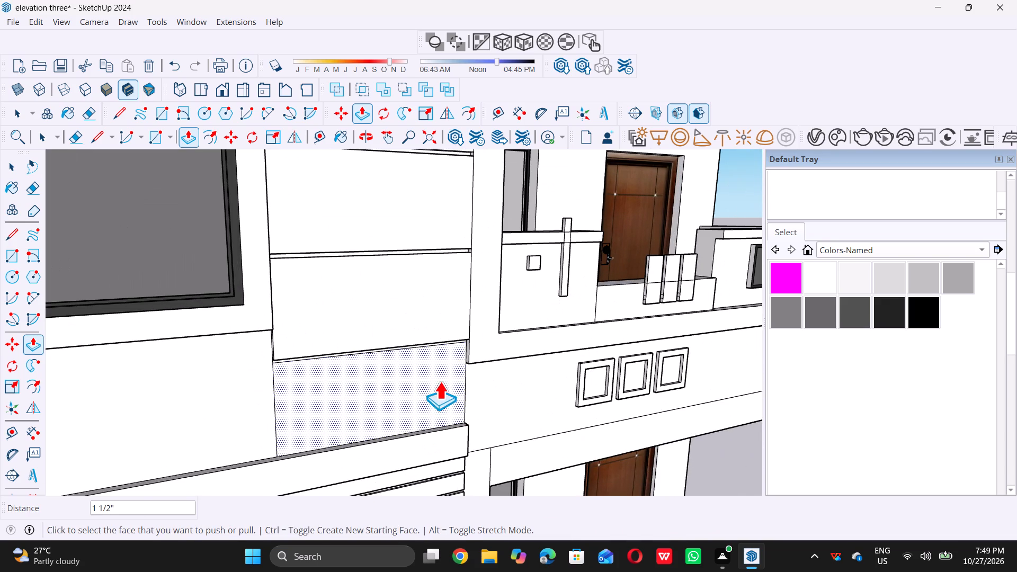
{"action": "left_click", "coordinate": [477, 348]}
{"action": "key", "text": "space"}
{"action": "scroll", "coordinate": [447, 380], "scroll_direction": "down", "scroll_amount": 5}
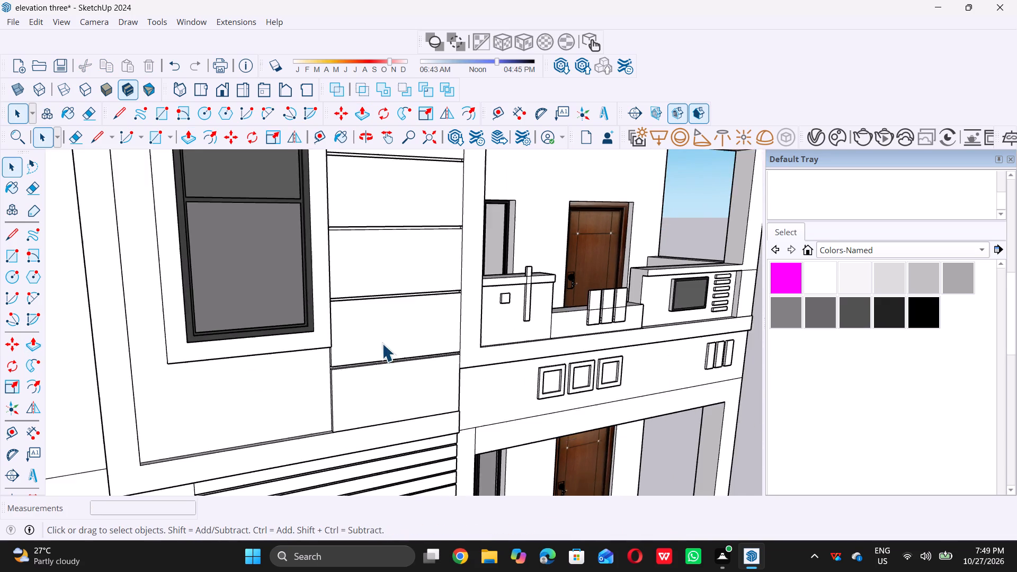
Examine the banded wall panel and the whole front elevation from several angles and distances.
{"action": "scroll", "coordinate": [382, 343], "scroll_direction": "down", "scroll_amount": 13}
{"action": "triple_click", "coordinate": [146, 362]}
{"action": "left_click", "coordinate": [146, 361]}
{"action": "middle_click_drag", "start_coordinate": [196, 335], "coordinate": [357, 293]}
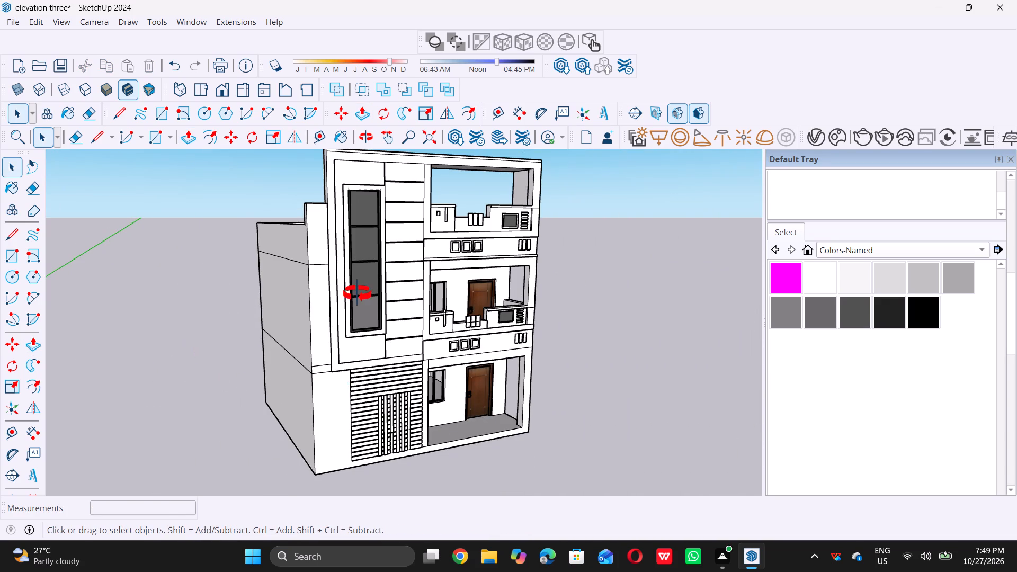
{"action": "middle_click_drag", "start_coordinate": [357, 293], "coordinate": [122, 311]}
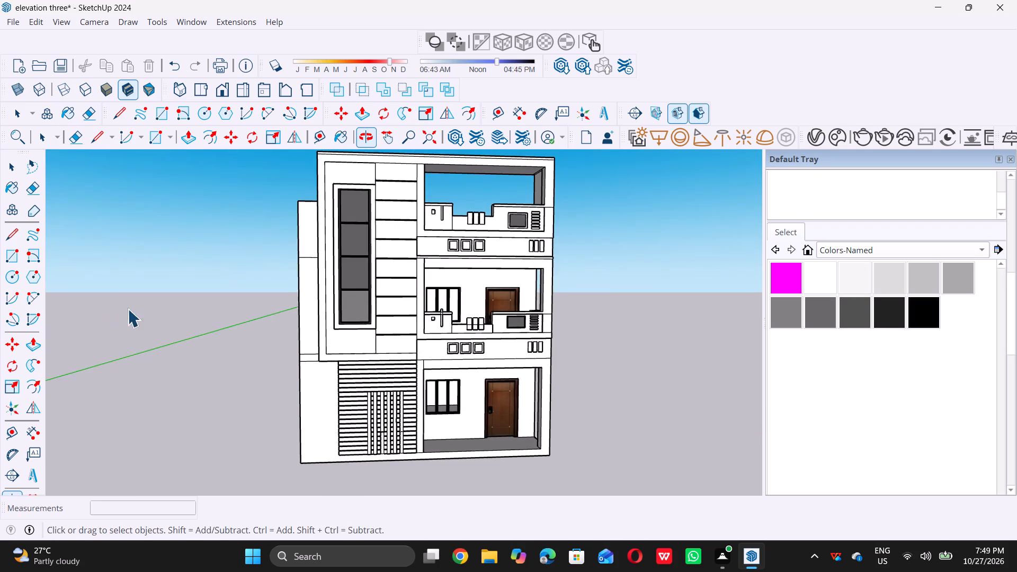
{"action": "scroll", "coordinate": [409, 278], "scroll_direction": "up", "scroll_amount": 15}
{"action": "scroll", "coordinate": [395, 297], "scroll_direction": "down", "scroll_amount": 8}
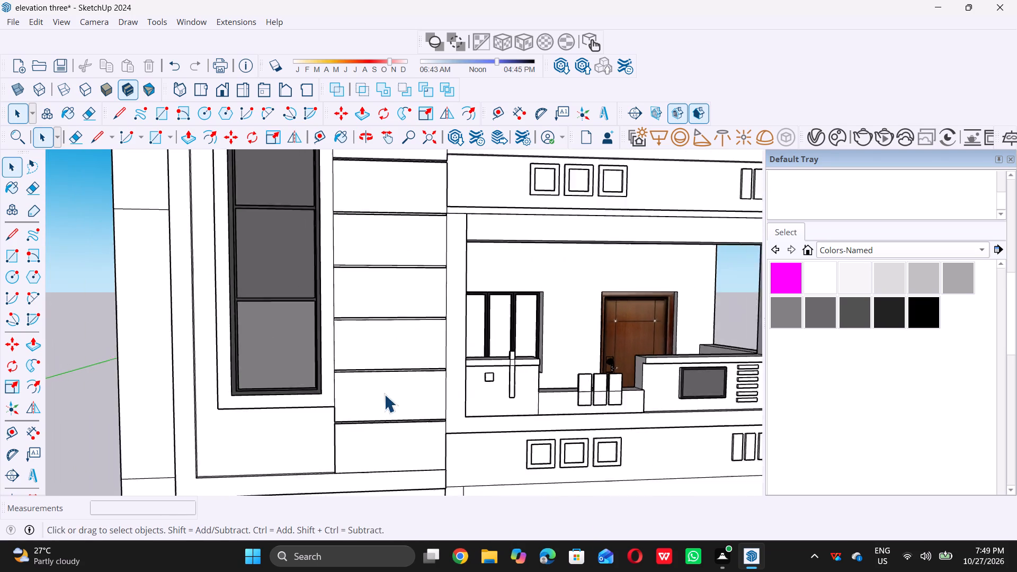
{"action": "scroll", "coordinate": [384, 394], "scroll_direction": "down", "scroll_amount": 10}
{"action": "middle_click_drag", "start_coordinate": [382, 409], "coordinate": [396, 358]}
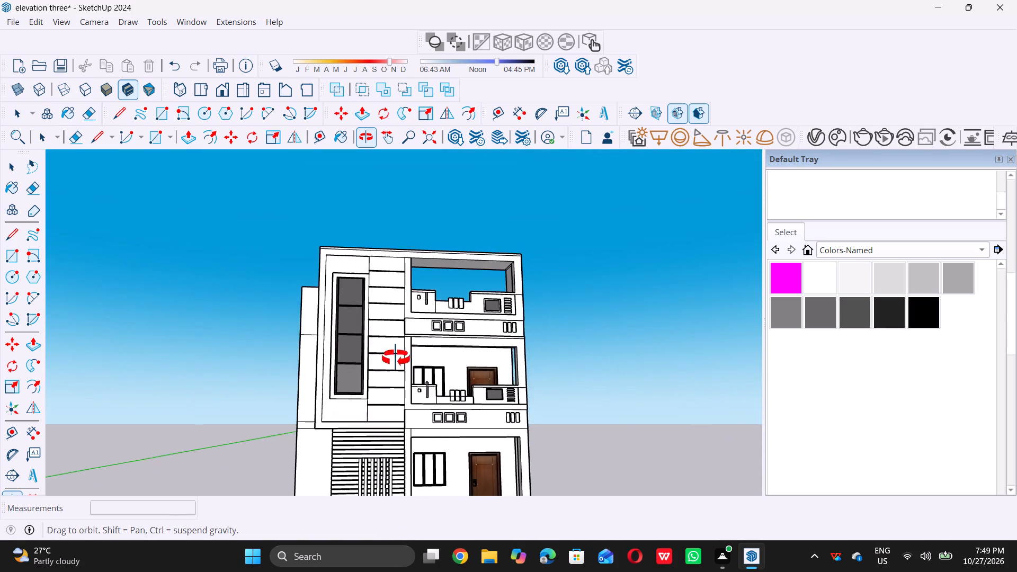
{"action": "middle_click_drag", "start_coordinate": [396, 358], "coordinate": [395, 360]}
{"action": "scroll", "coordinate": [429, 224], "scroll_direction": "up", "scroll_amount": 4}
{"action": "scroll", "coordinate": [425, 236], "scroll_direction": "down", "scroll_amount": 5}
{"action": "middle_click_drag", "start_coordinate": [376, 348], "coordinate": [542, 398]}
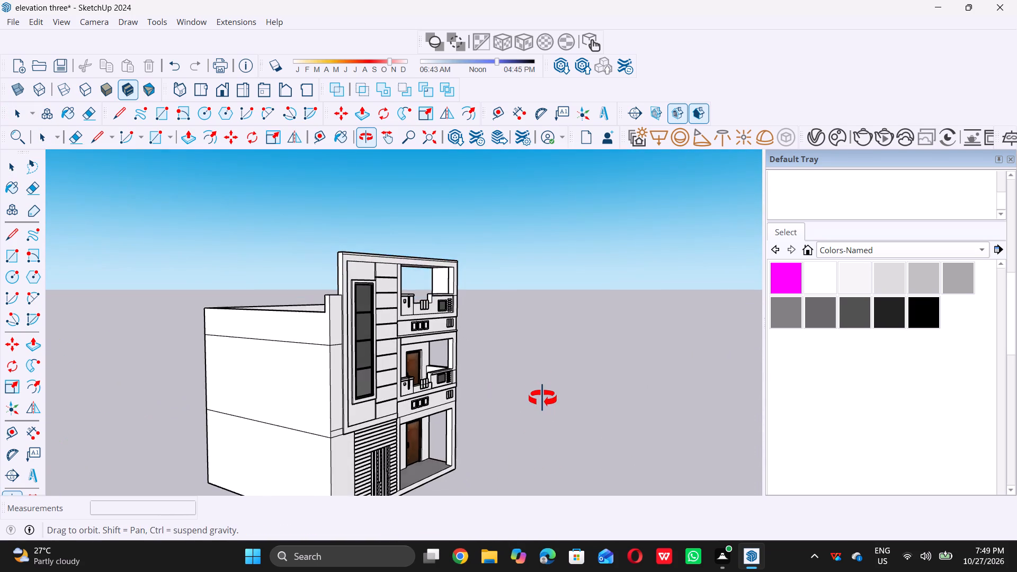
{"action": "middle_click_drag", "start_coordinate": [542, 398], "coordinate": [360, 378]}
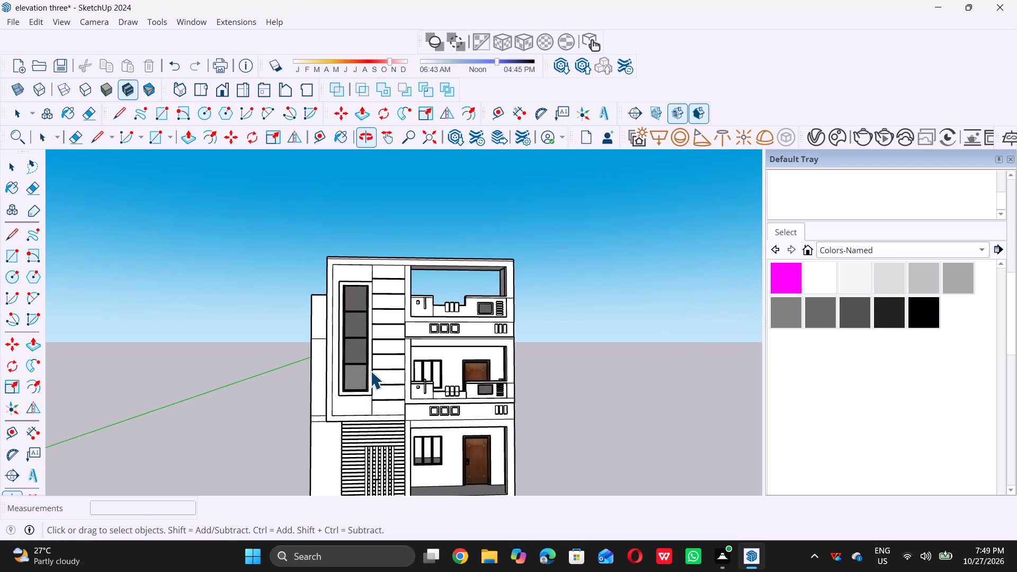
{"action": "scroll", "coordinate": [370, 371], "scroll_direction": "down", "scroll_amount": 3}
{"action": "middle_click_drag", "start_coordinate": [375, 372], "coordinate": [372, 390]}
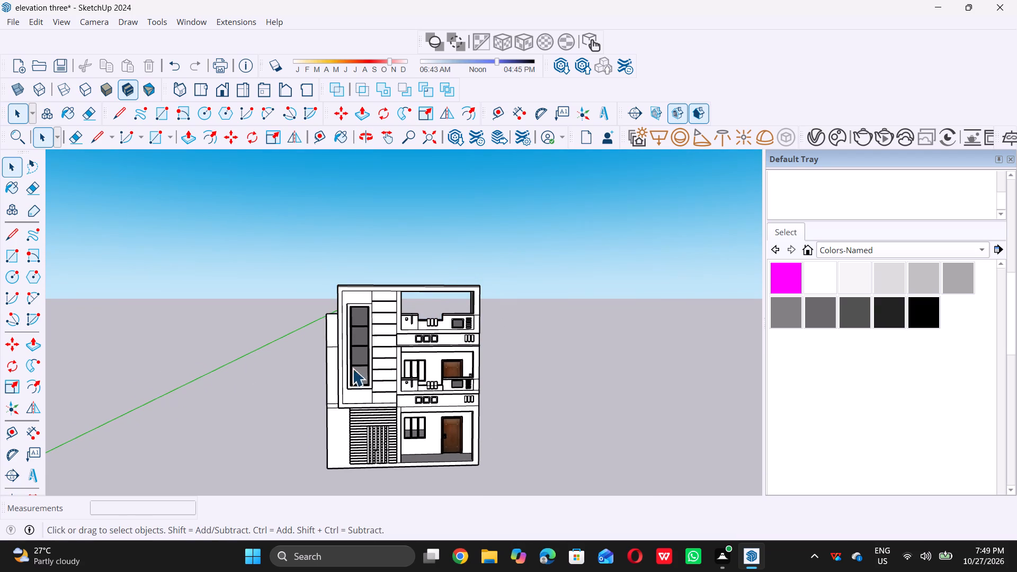
Erase the horizontal edge crossing the narrow front wall strip at the building's outer corner, beside the tall window's surround.
{"action": "scroll", "coordinate": [312, 354], "scroll_direction": "up", "scroll_amount": 9}
{"action": "middle_click_drag", "start_coordinate": [319, 342], "coordinate": [396, 338]}
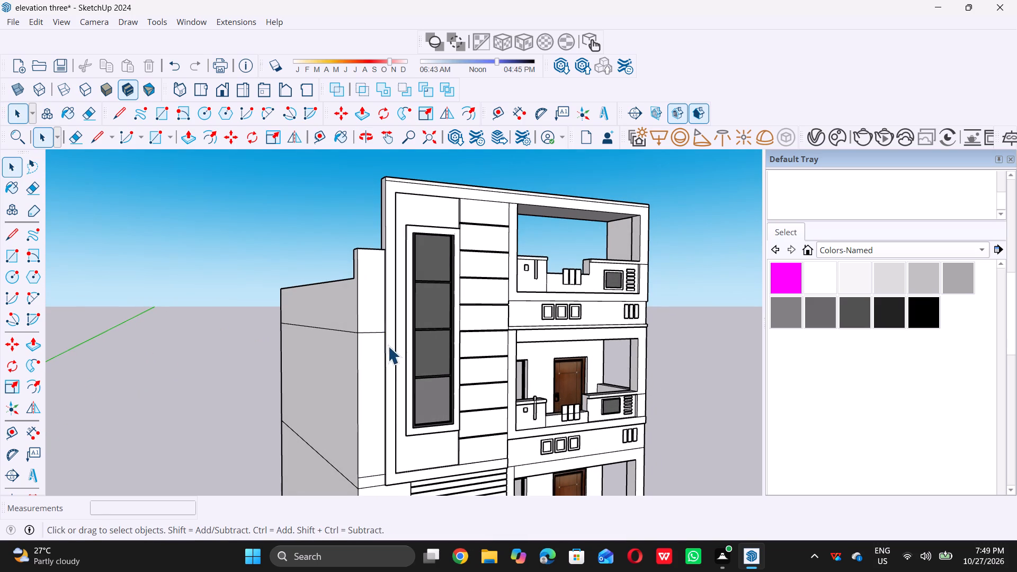
{"action": "middle_click_drag", "start_coordinate": [369, 356], "coordinate": [377, 362]}
{"action": "scroll", "coordinate": [378, 350], "scroll_direction": "up", "scroll_amount": 10}
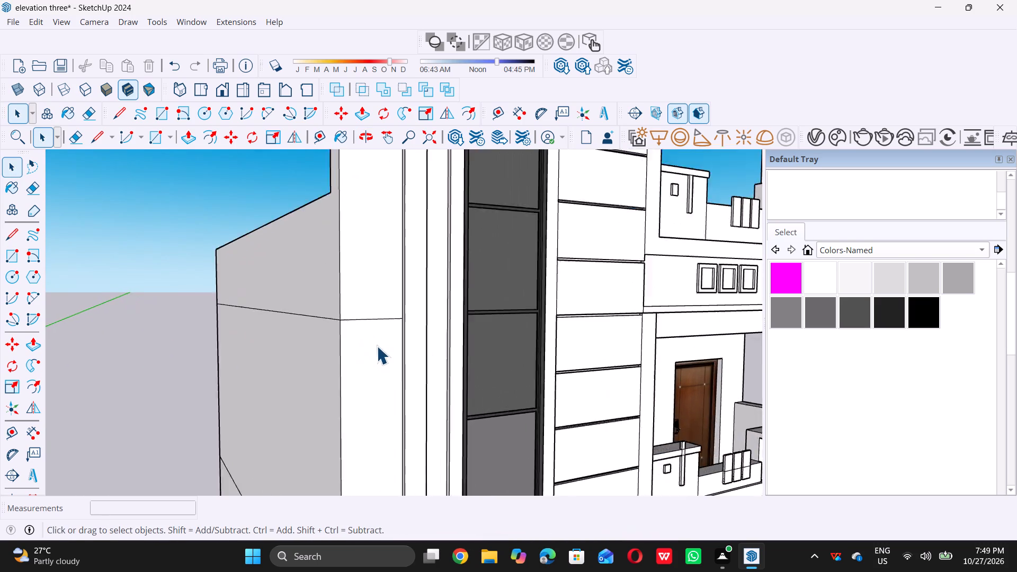
{"action": "scroll", "coordinate": [377, 336], "scroll_direction": "up", "scroll_amount": 2}
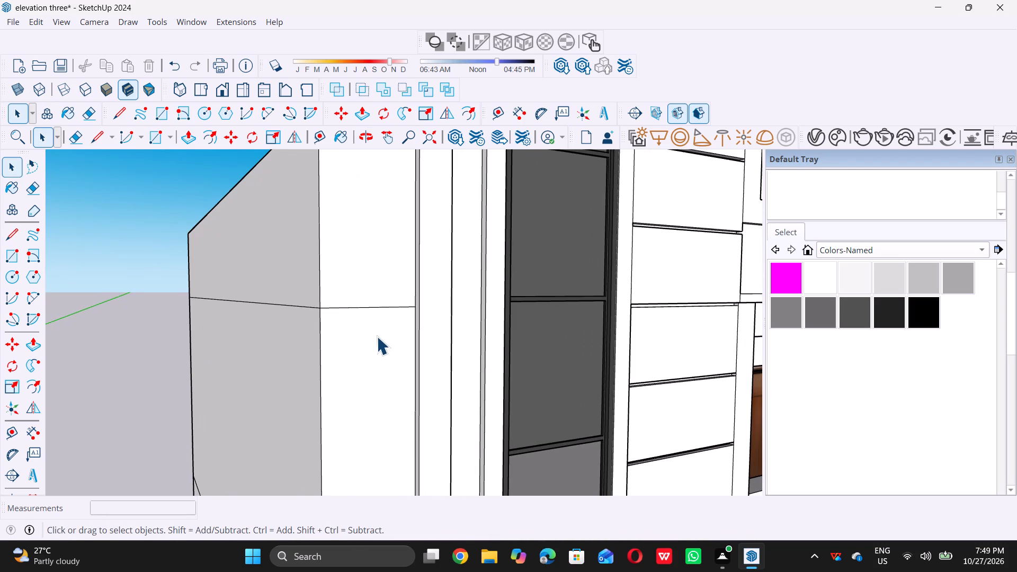
{"action": "key", "text": "e"}
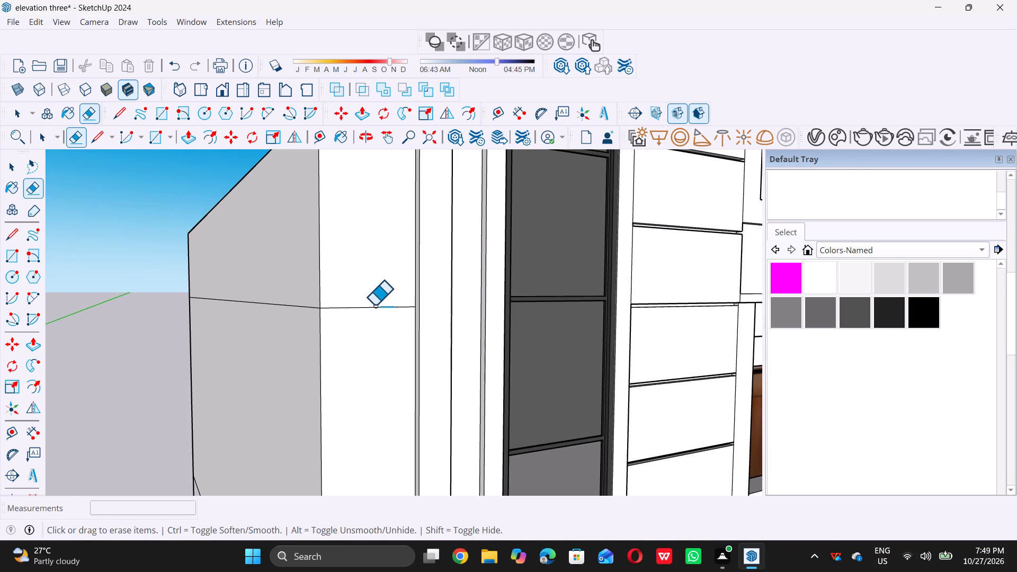
{"action": "double_click", "coordinate": [372, 308]}
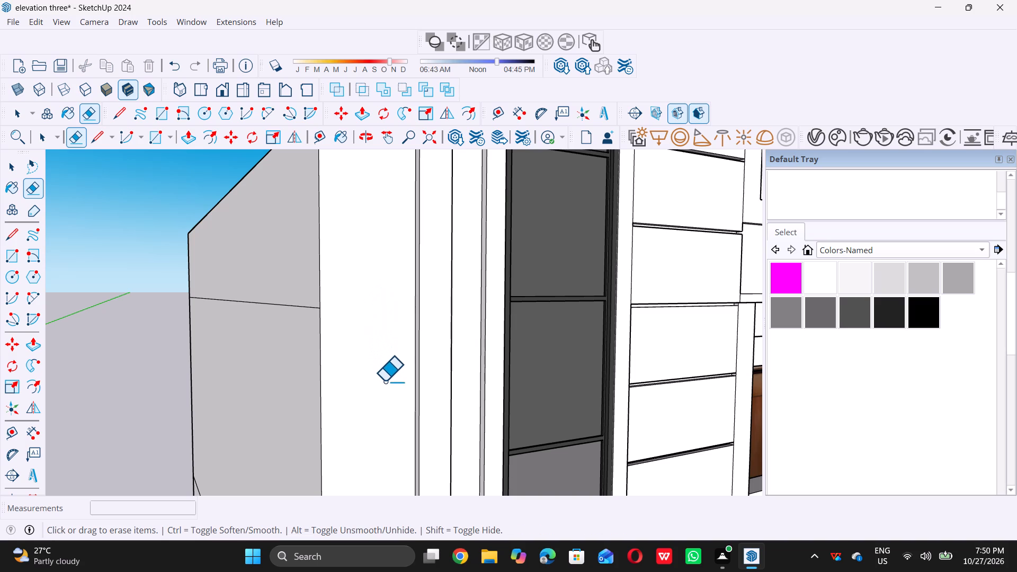
Draw a 2' horizontal line across the narrow front wall strip, level with the top of the side wall.
{"action": "scroll", "coordinate": [386, 383], "scroll_direction": "down", "scroll_amount": 5}
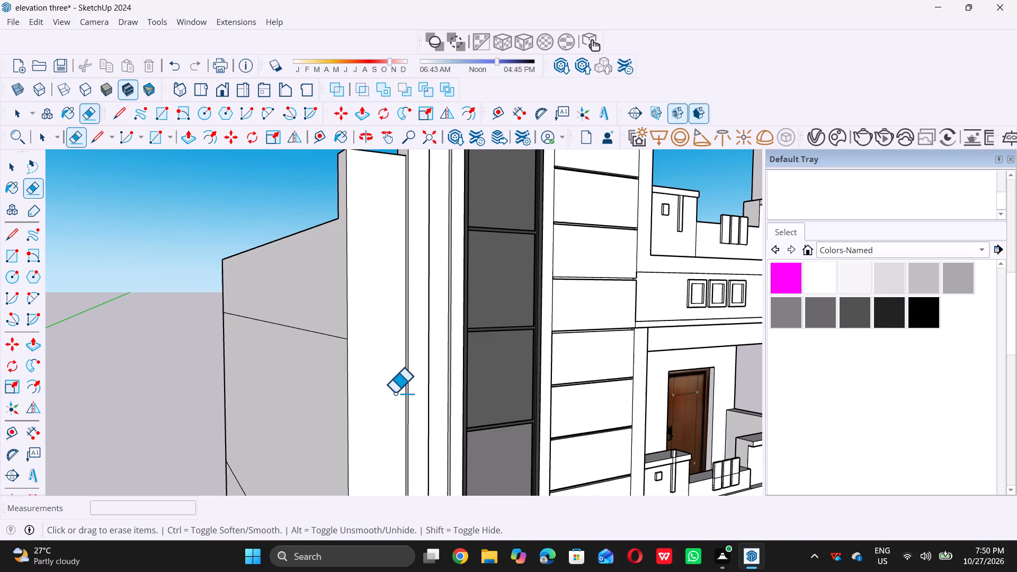
{"action": "scroll", "coordinate": [395, 386], "scroll_direction": "down", "scroll_amount": 1}
{"action": "key", "text": "space"}
{"action": "type", "text": "l"}
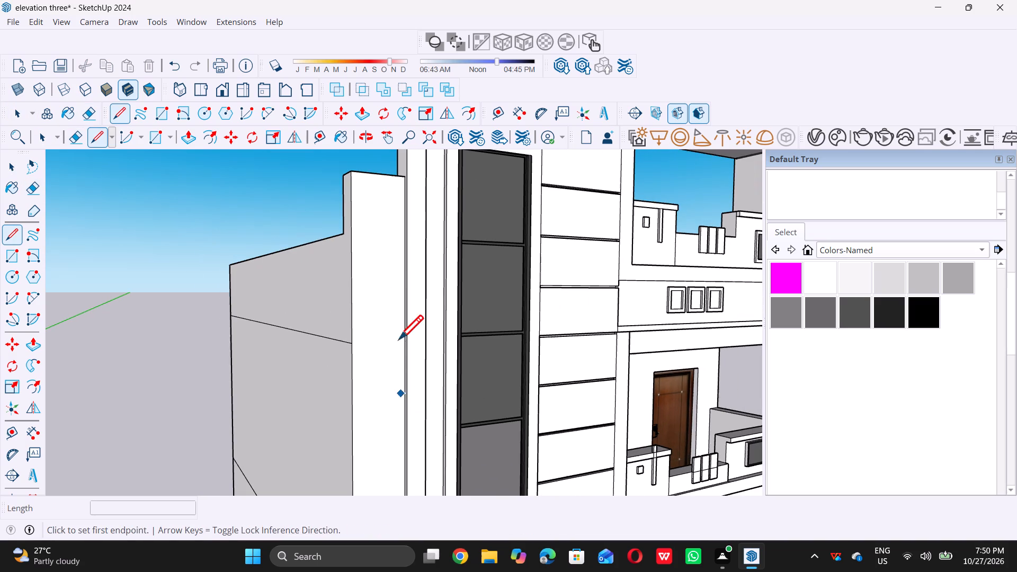
{"action": "scroll", "coordinate": [396, 240], "scroll_direction": "up", "scroll_amount": 4}
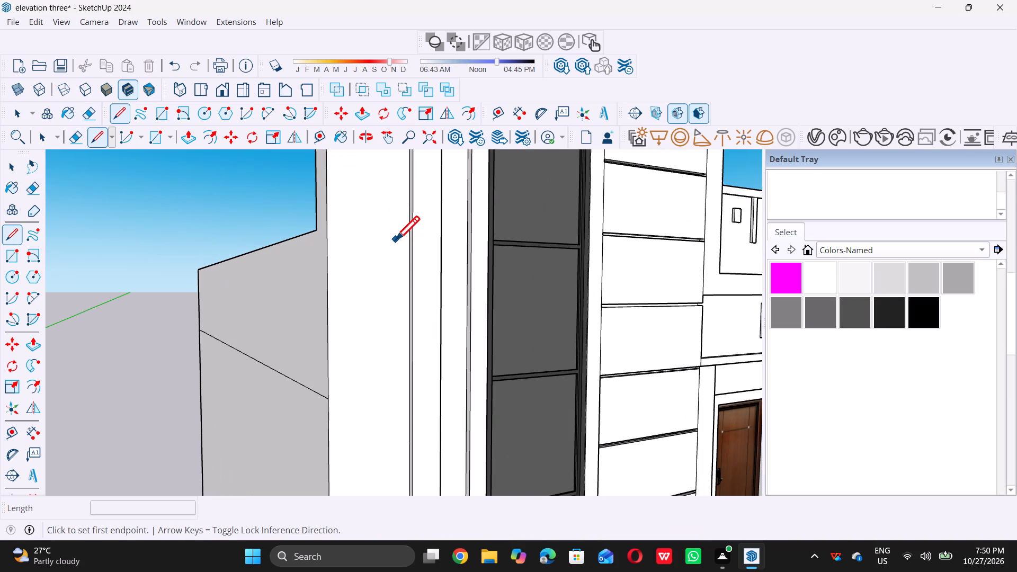
{"action": "scroll", "coordinate": [395, 332], "scroll_direction": "down", "scroll_amount": 5}
{"action": "middle_click_drag", "start_coordinate": [410, 382], "coordinate": [426, 383]}
{"action": "scroll", "coordinate": [420, 387], "scroll_direction": "down", "scroll_amount": 6}
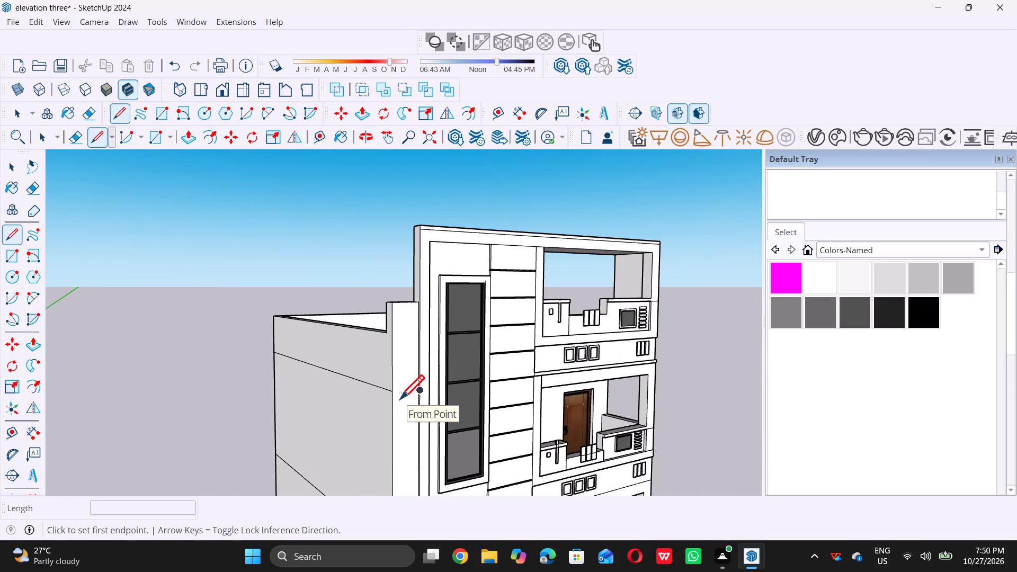
{"action": "scroll", "coordinate": [394, 358], "scroll_direction": "up", "scroll_amount": 4}
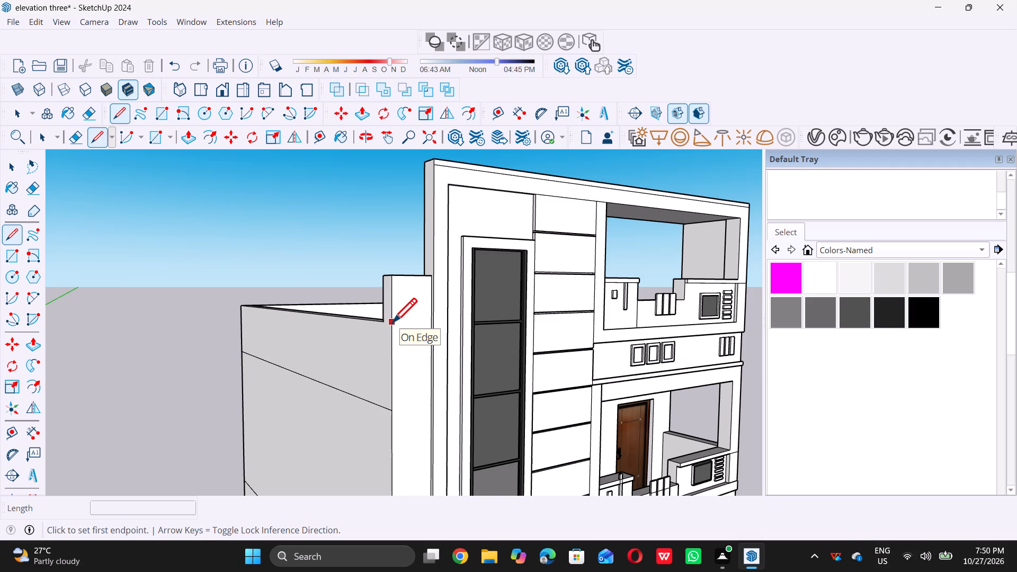
{"action": "scroll", "coordinate": [392, 322], "scroll_direction": "up", "scroll_amount": 4}
{"action": "left_click", "coordinate": [392, 323]}
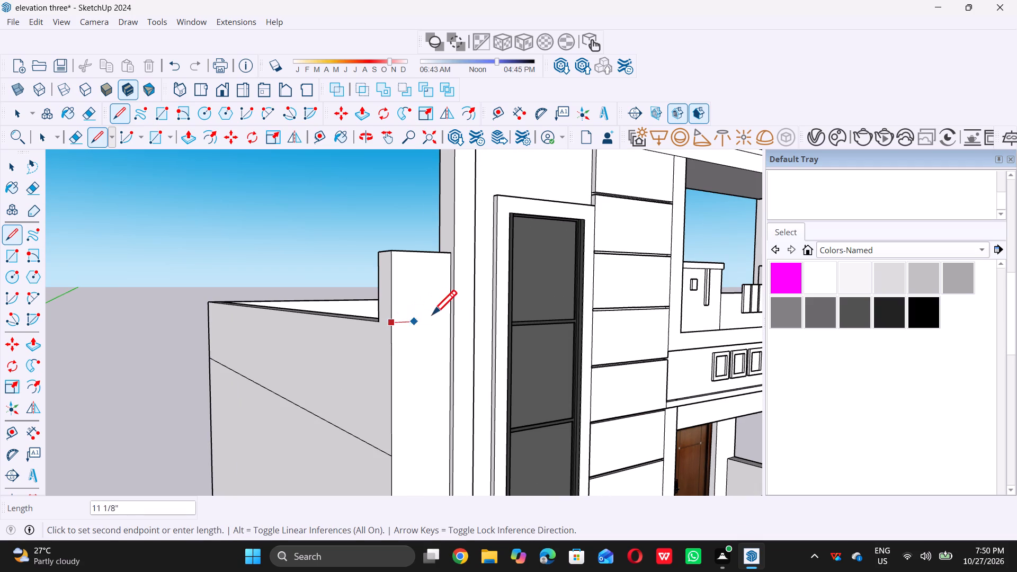
{"action": "left_click", "coordinate": [445, 324]}
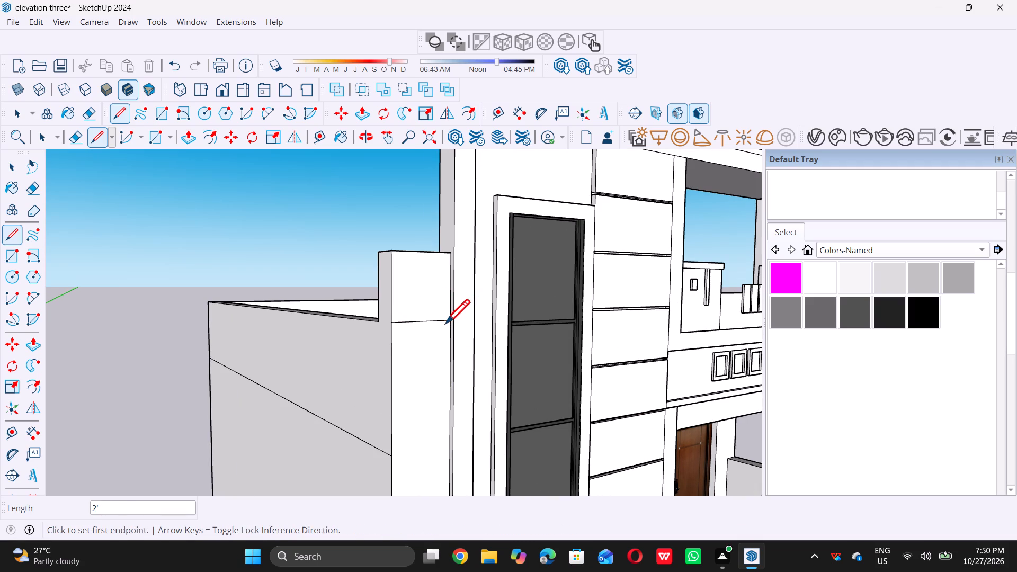
{"action": "key", "text": "space"}
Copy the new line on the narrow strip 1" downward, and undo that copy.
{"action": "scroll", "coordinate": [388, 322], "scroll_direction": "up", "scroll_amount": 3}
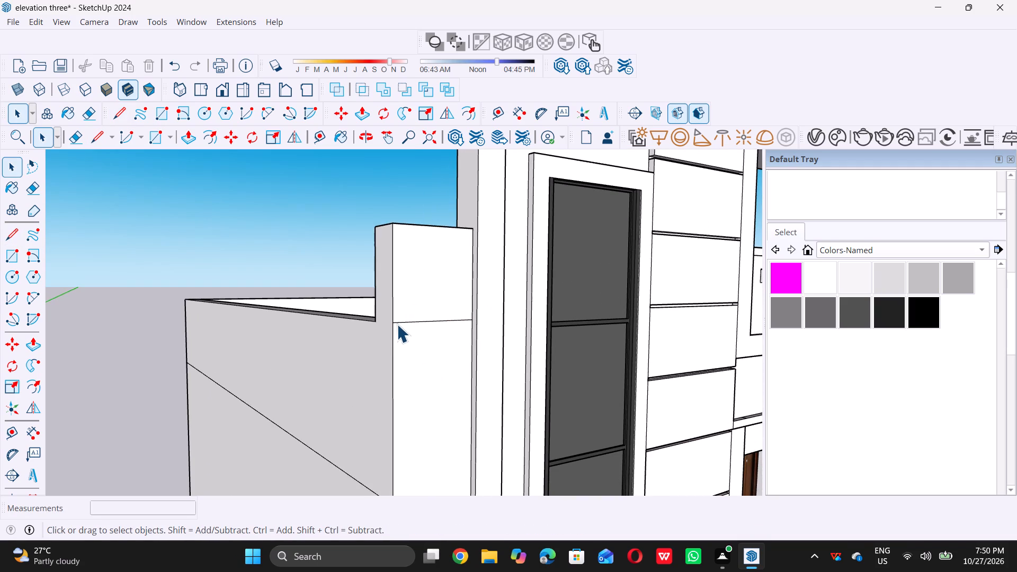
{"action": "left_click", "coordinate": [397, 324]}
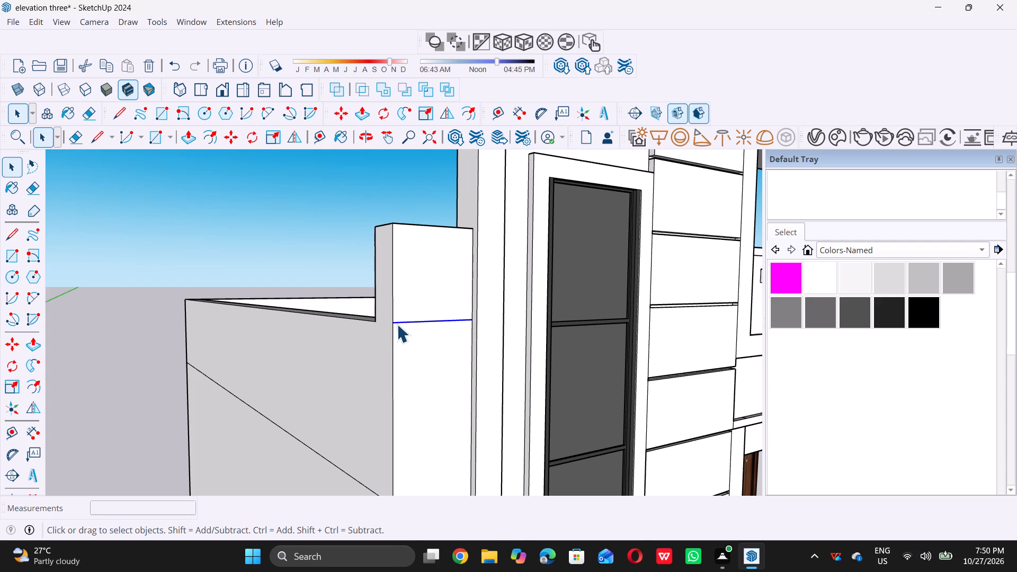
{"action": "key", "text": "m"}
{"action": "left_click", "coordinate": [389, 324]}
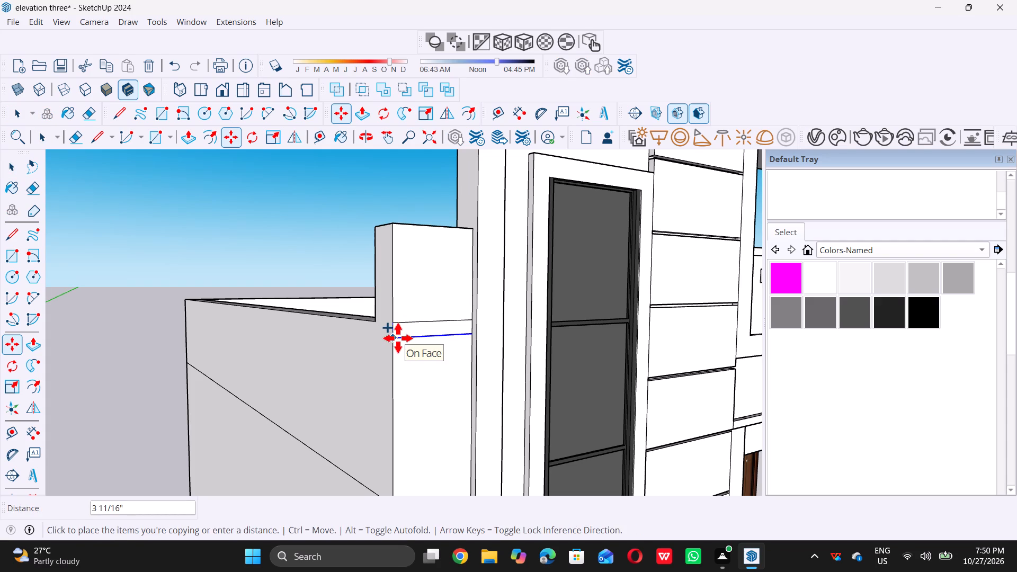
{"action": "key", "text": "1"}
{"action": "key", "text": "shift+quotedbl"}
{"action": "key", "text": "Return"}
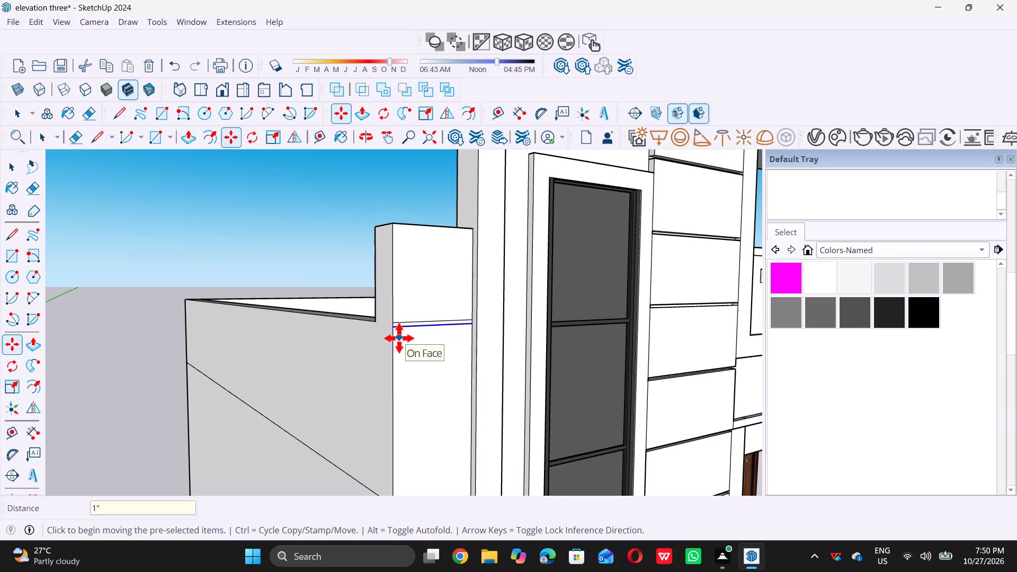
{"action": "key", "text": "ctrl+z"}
Copy the horizontal line on the narrow front wall strip 2" downward and clear the selection.
{"action": "scroll", "coordinate": [399, 338], "scroll_direction": "up", "scroll_amount": 3}
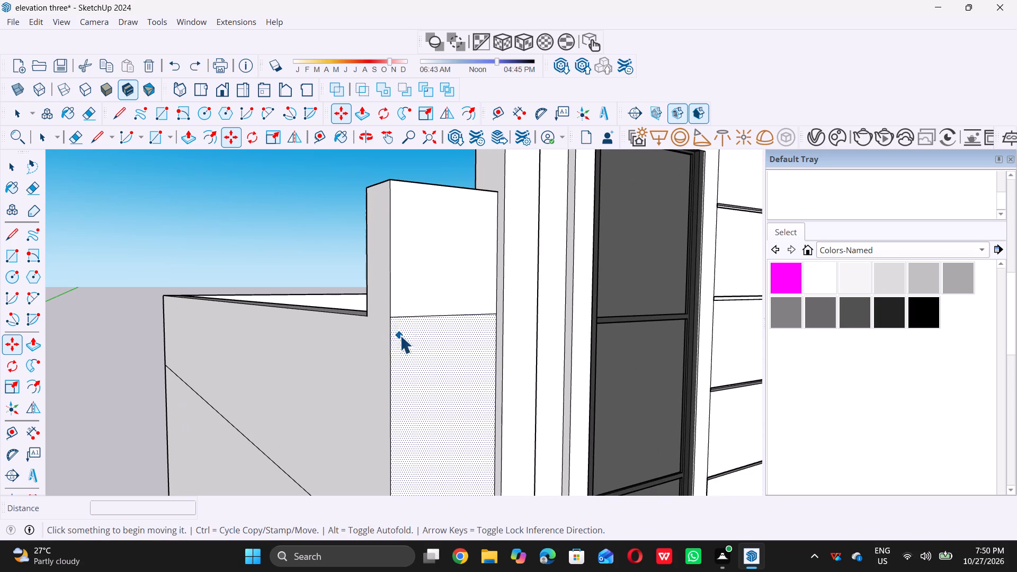
{"action": "key", "text": "space"}
{"action": "left_click", "coordinate": [399, 317]}
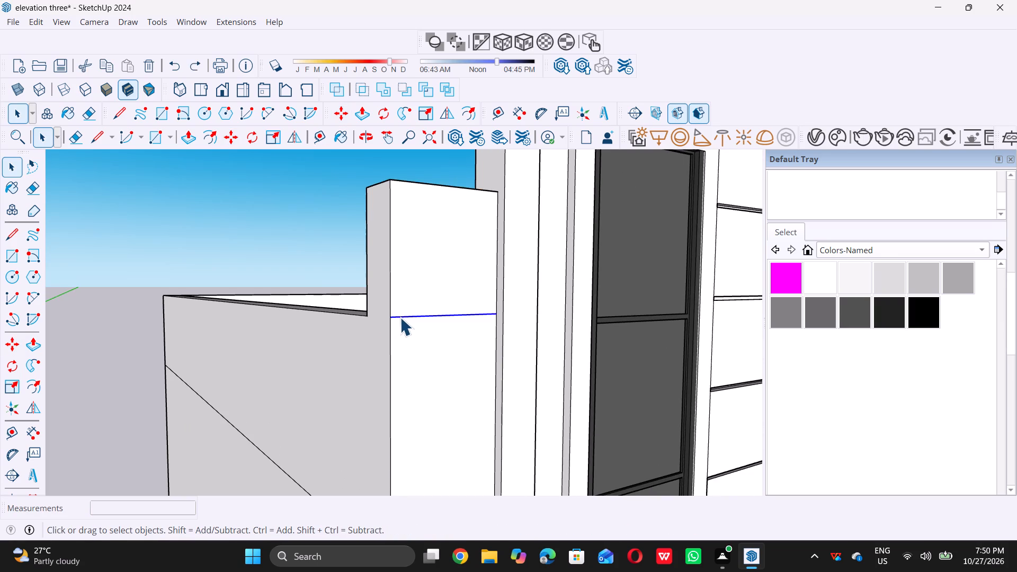
{"action": "key", "text": "m"}
{"action": "left_click", "coordinate": [391, 317]}
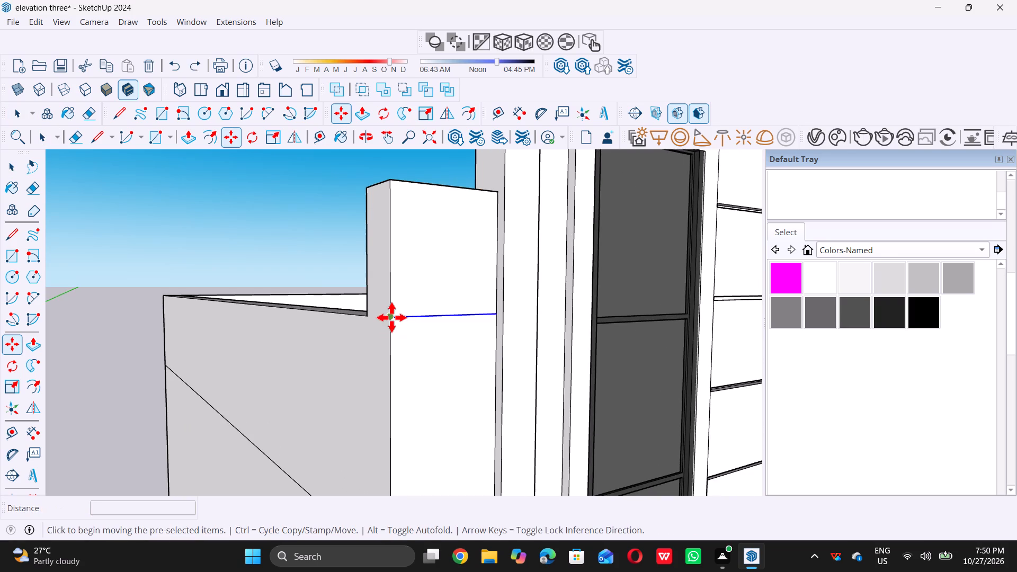
{"action": "key", "text": "2"}
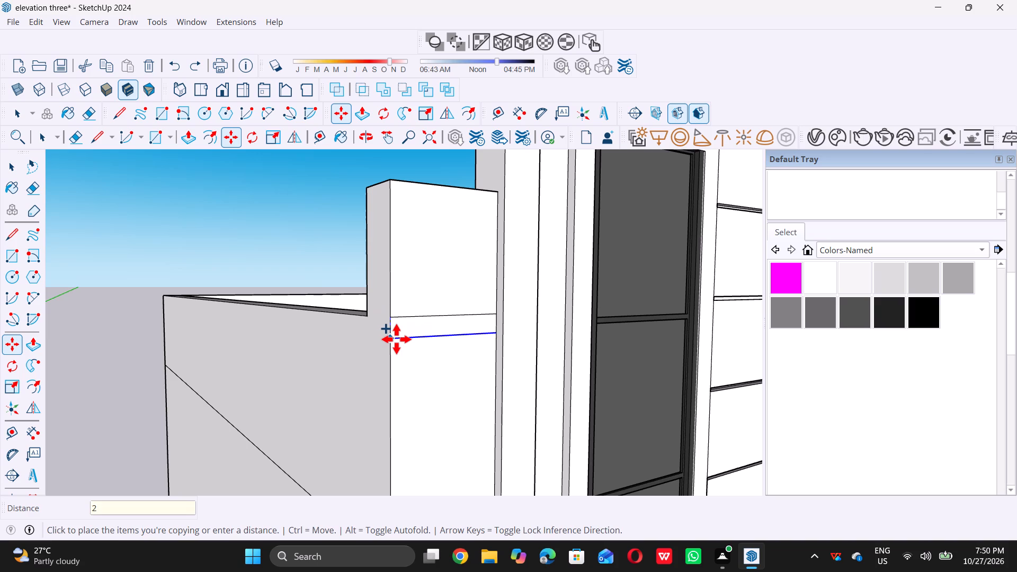
{"action": "key", "text": "shift+quotedbl"}
{"action": "key", "text": "Return"}
{"action": "key", "text": "space"}
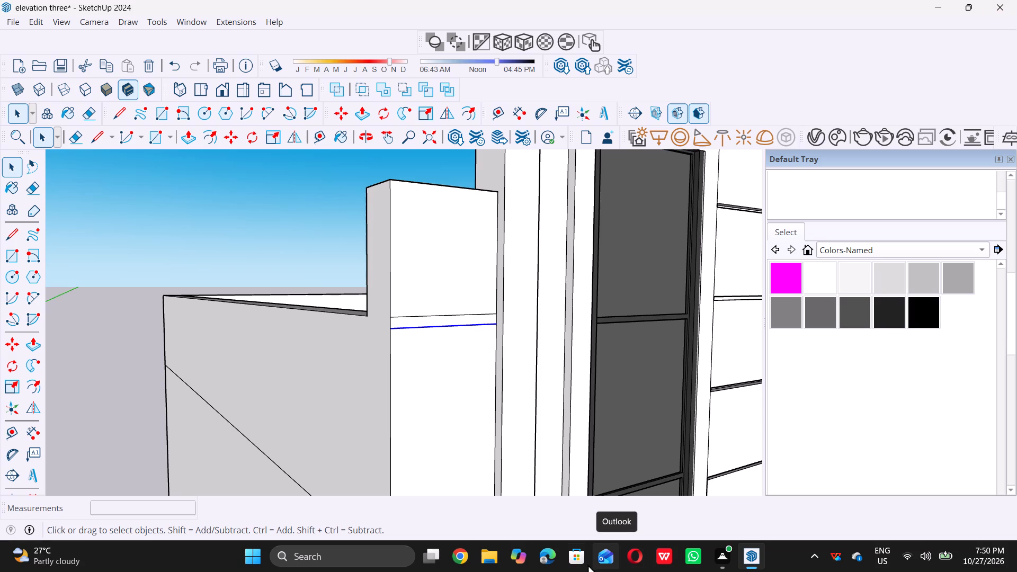
{"action": "scroll", "coordinate": [341, 18], "scroll_direction": "up", "scroll_amount": 1}
{"action": "scroll", "coordinate": [273, 367], "scroll_direction": "down", "scroll_amount": 4}
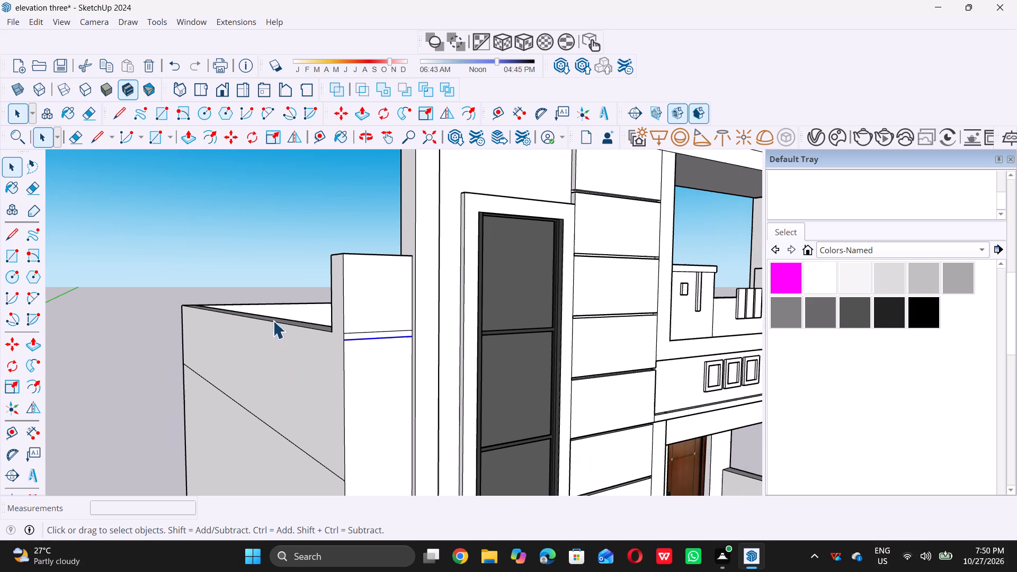
{"action": "key", "text": "space"}
{"action": "left_click", "coordinate": [233, 228]}
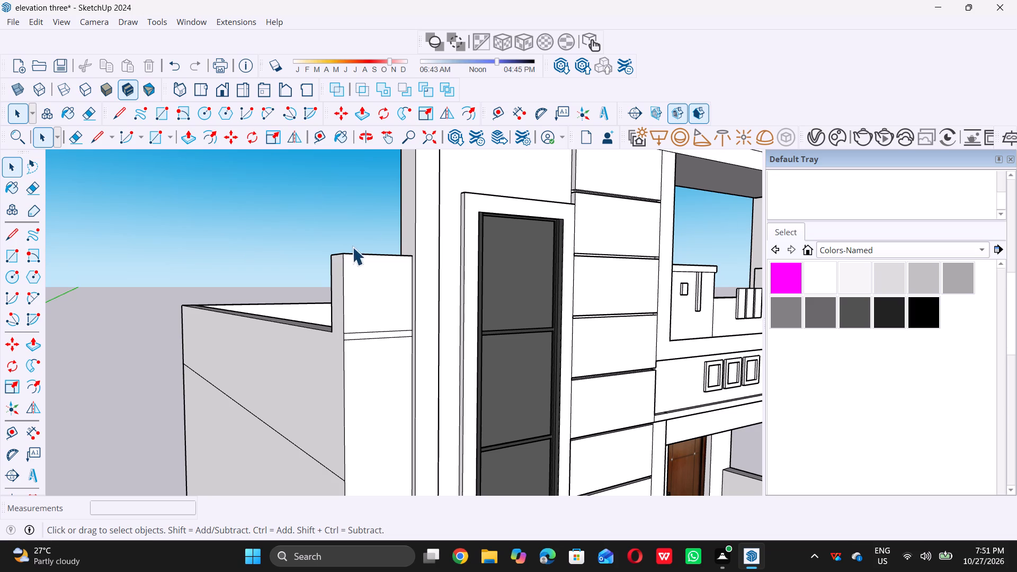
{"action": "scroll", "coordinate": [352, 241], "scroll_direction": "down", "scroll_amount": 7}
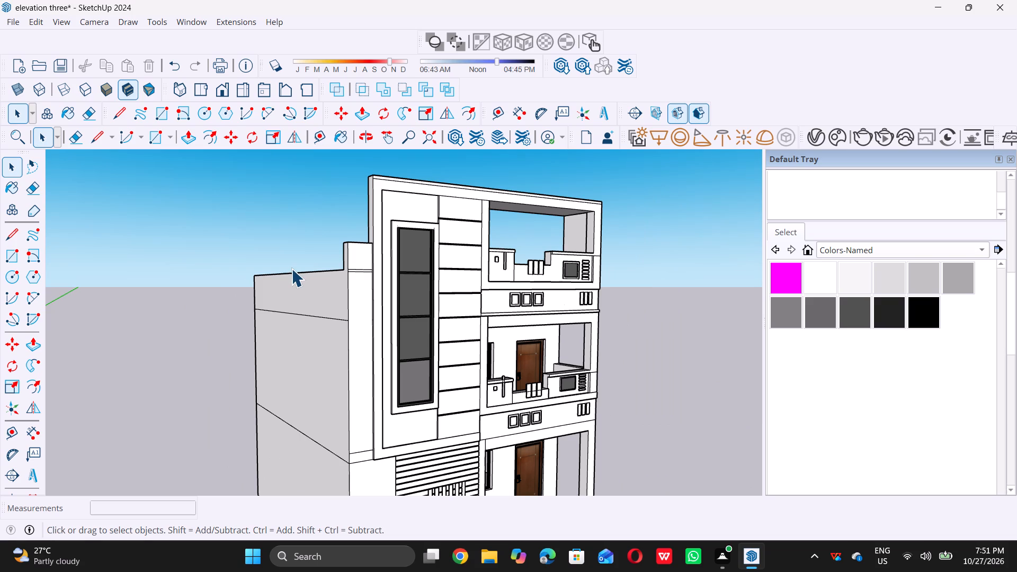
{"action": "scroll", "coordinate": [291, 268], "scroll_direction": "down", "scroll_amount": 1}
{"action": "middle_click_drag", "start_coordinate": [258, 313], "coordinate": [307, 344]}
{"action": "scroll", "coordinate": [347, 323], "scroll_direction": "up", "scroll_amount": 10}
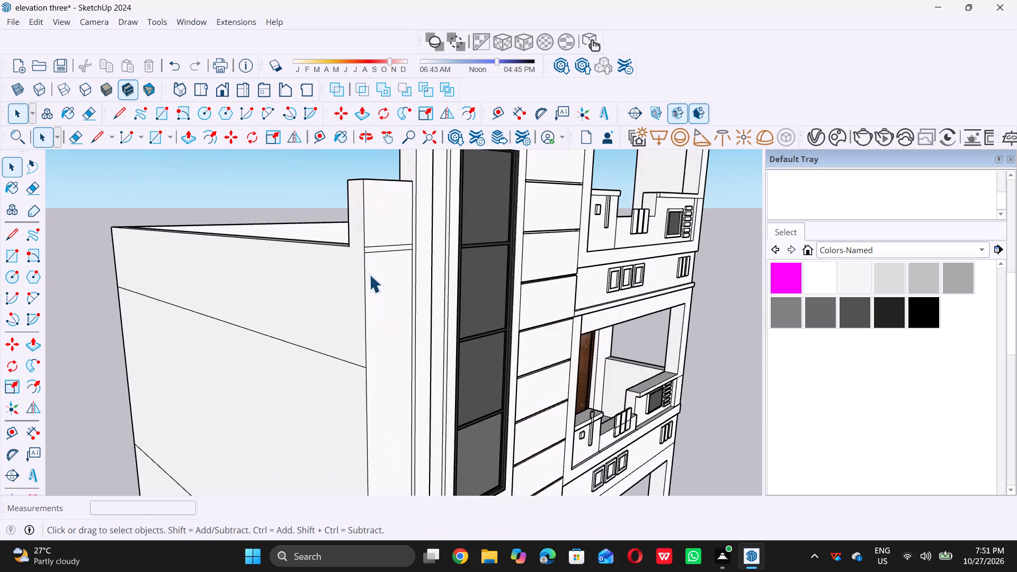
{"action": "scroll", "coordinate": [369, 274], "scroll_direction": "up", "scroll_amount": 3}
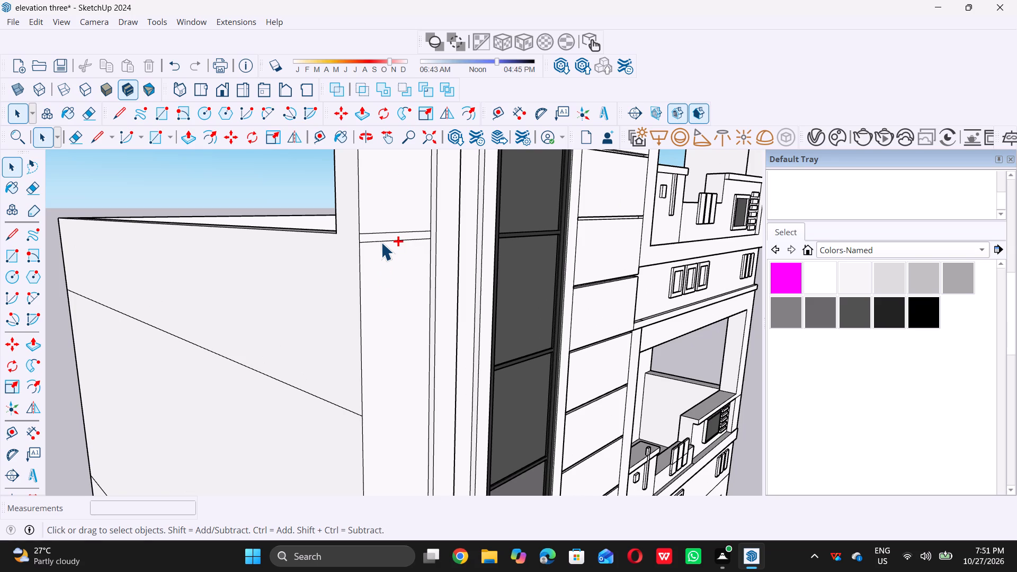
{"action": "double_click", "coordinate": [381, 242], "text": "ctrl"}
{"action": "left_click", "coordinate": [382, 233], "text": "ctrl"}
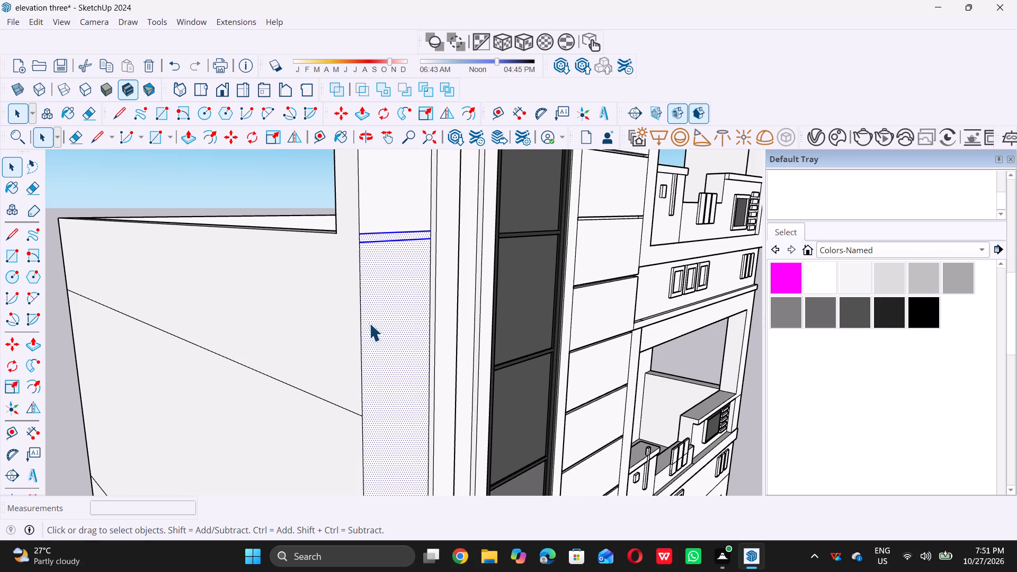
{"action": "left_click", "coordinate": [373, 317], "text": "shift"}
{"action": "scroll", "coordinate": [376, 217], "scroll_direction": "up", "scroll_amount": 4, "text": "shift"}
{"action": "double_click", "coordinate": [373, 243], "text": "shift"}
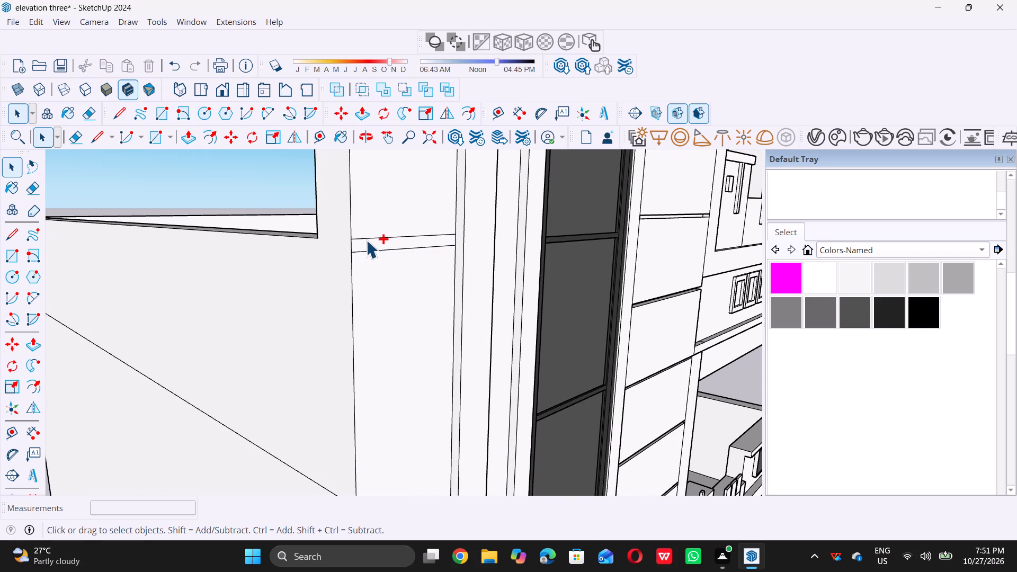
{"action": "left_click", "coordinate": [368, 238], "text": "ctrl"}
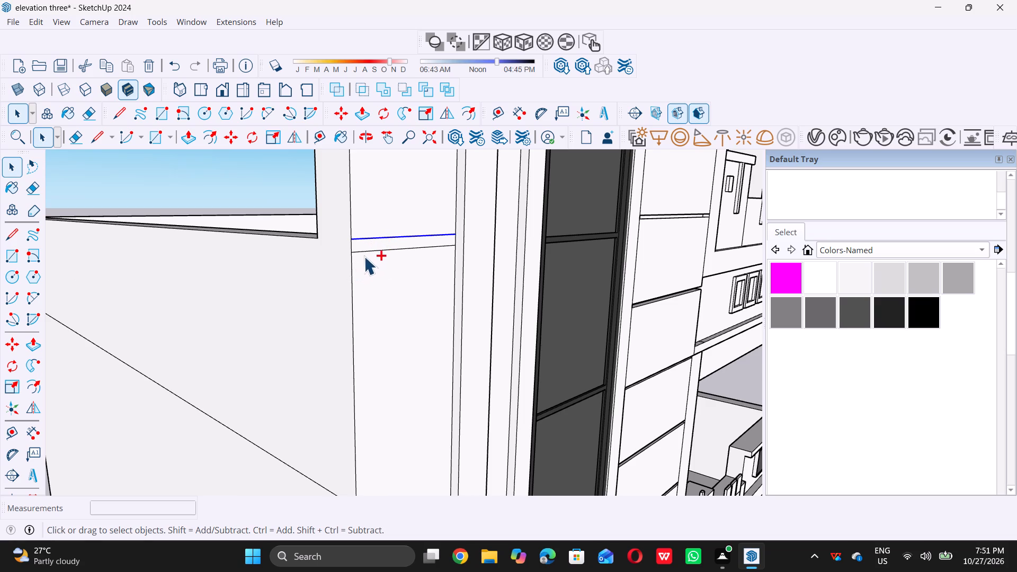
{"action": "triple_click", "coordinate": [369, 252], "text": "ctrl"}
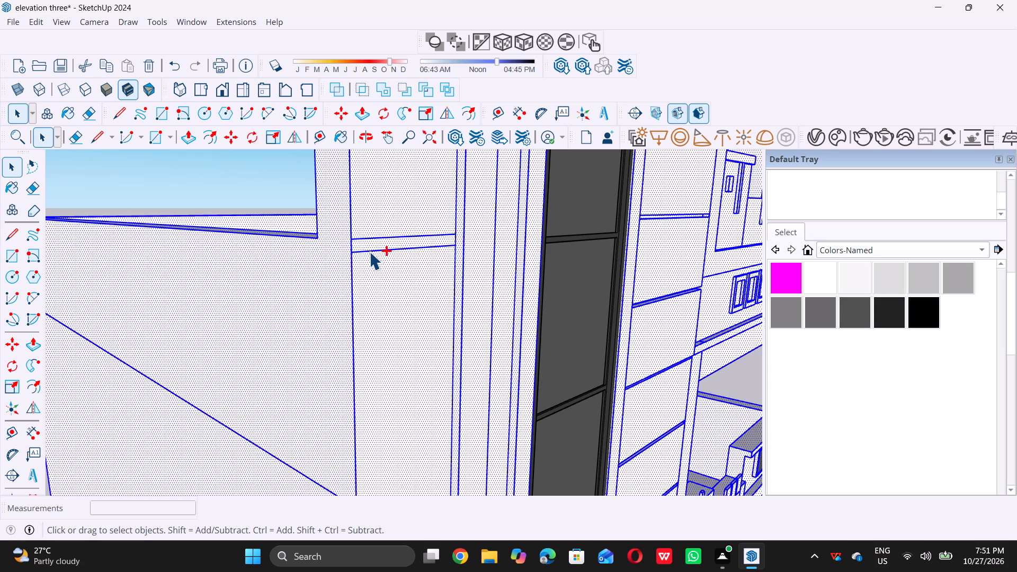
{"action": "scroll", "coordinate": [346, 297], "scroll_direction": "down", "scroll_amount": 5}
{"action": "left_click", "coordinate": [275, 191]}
Copy the pair of horizontal lines near the top of the narrow corner strip about 4' 4 3/4" straight down.
{"action": "scroll", "coordinate": [383, 291], "scroll_direction": "up", "scroll_amount": 10}
{"action": "left_click", "coordinate": [331, 240], "text": "ctrl"}
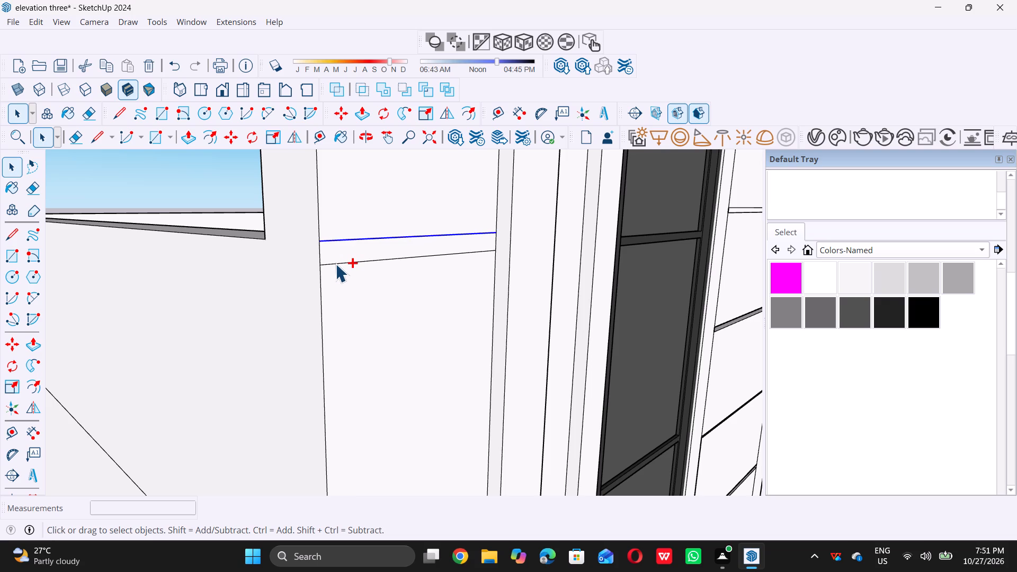
{"action": "left_click", "coordinate": [335, 264], "text": "ctrl"}
{"action": "key", "text": "m"}
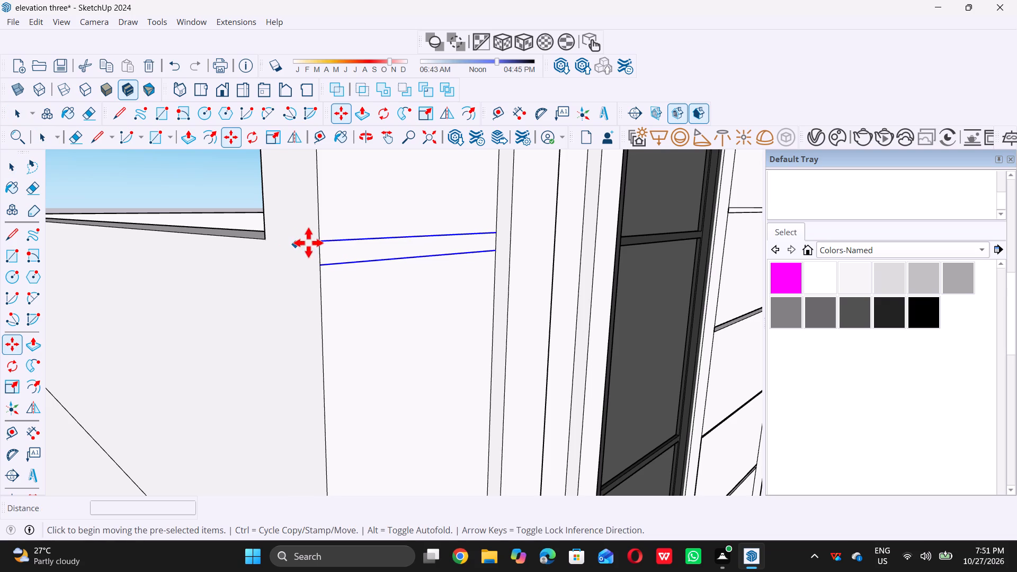
{"action": "double_click", "coordinate": [319, 241]}
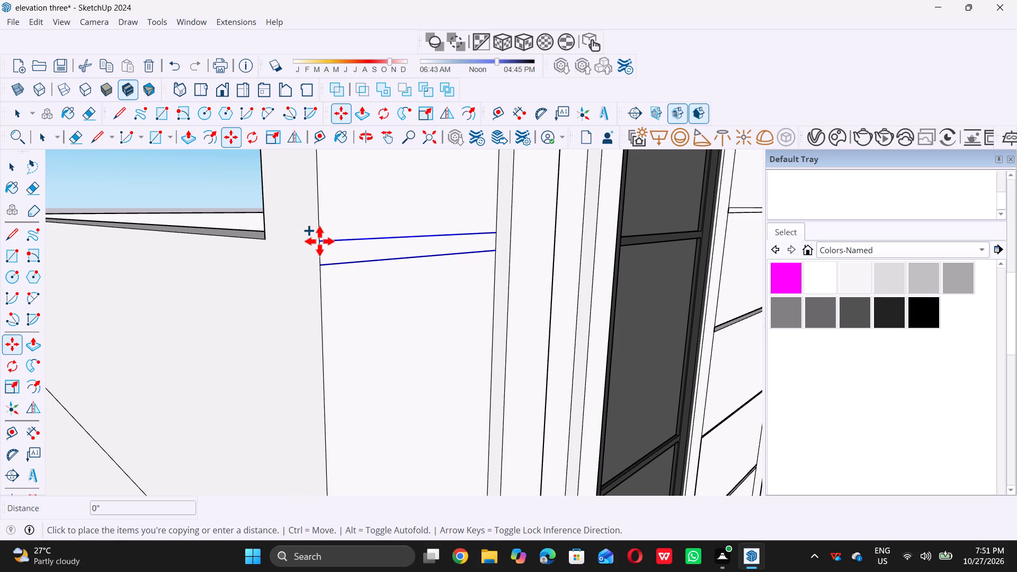
{"action": "scroll", "coordinate": [318, 241], "scroll_direction": "down", "scroll_amount": 14}
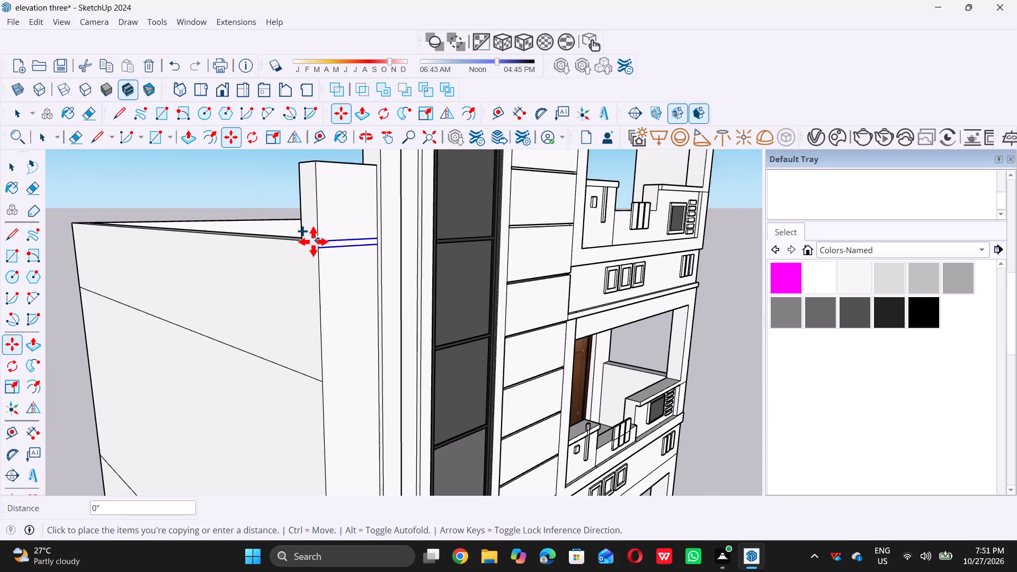
{"action": "scroll", "coordinate": [311, 292], "scroll_direction": "down", "scroll_amount": 9}
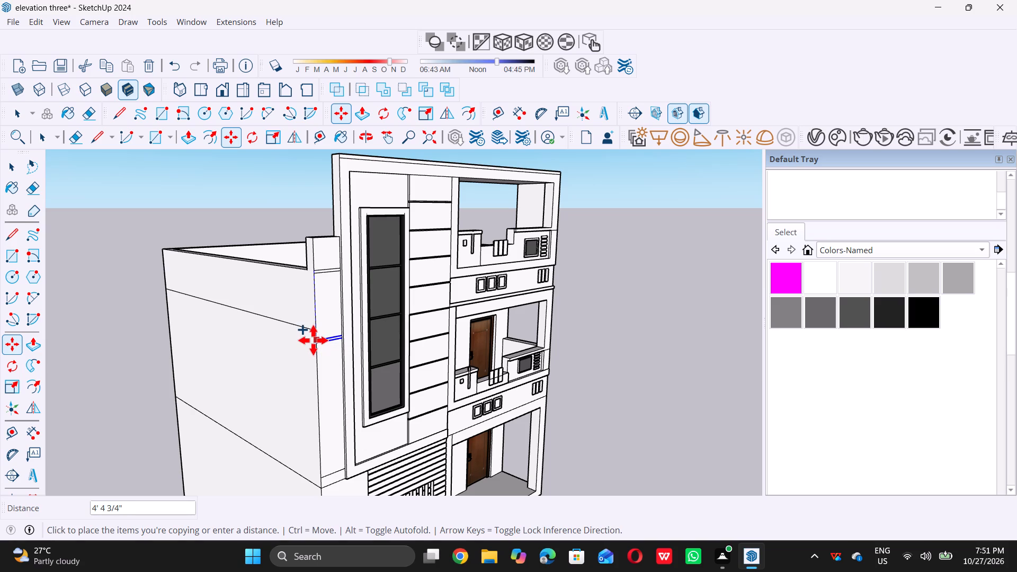
{"action": "left_click", "coordinate": [313, 340]}
Copy the middle line pair about 9 7/16" further down the narrow corner strip.
{"action": "scroll", "coordinate": [313, 340], "scroll_direction": "up", "scroll_amount": 5}
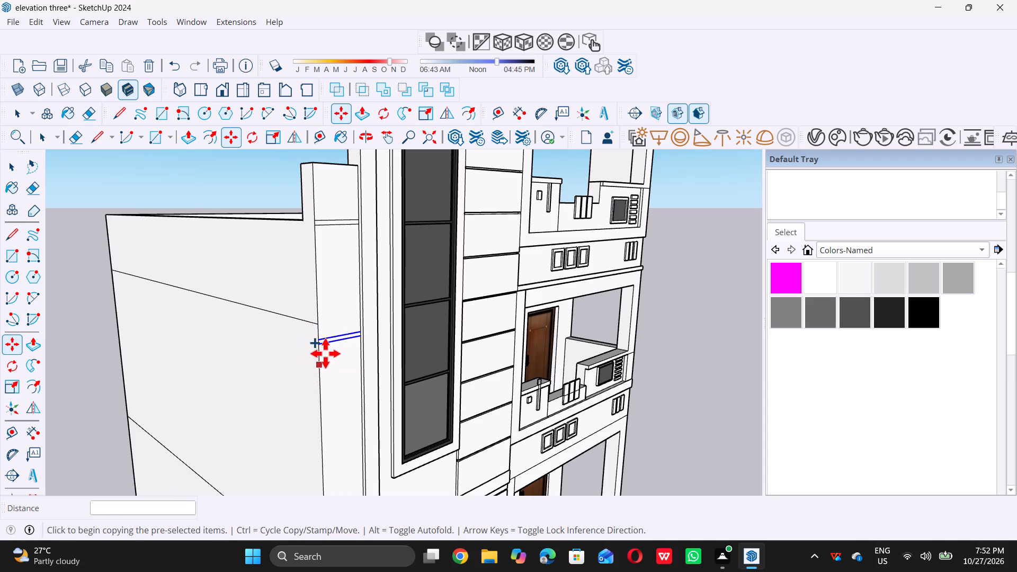
{"action": "scroll", "coordinate": [327, 347], "scroll_direction": "up", "scroll_amount": 5}
{"action": "left_click", "coordinate": [314, 335]}
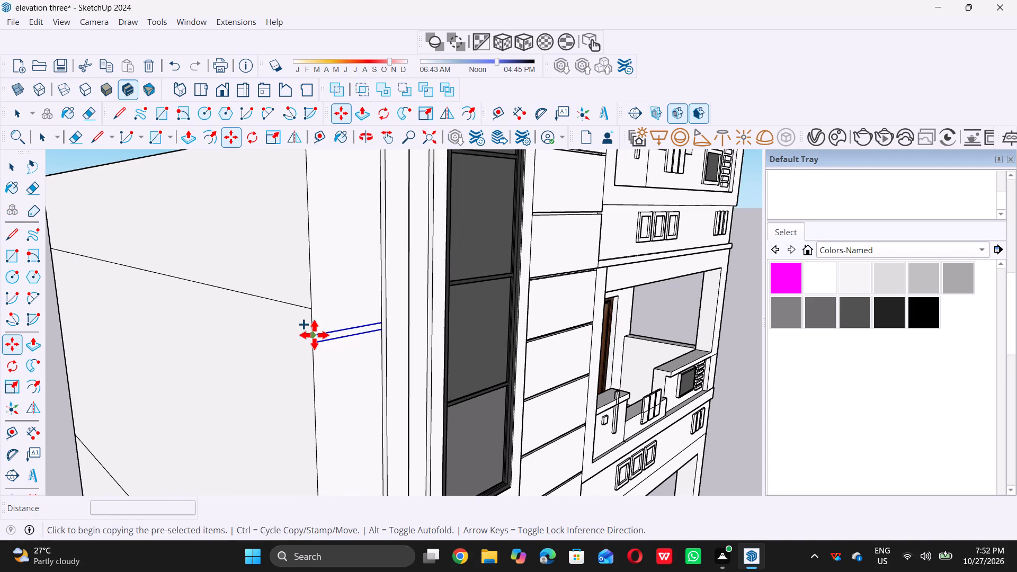
{"action": "scroll", "coordinate": [314, 335], "scroll_direction": "down", "scroll_amount": 13}
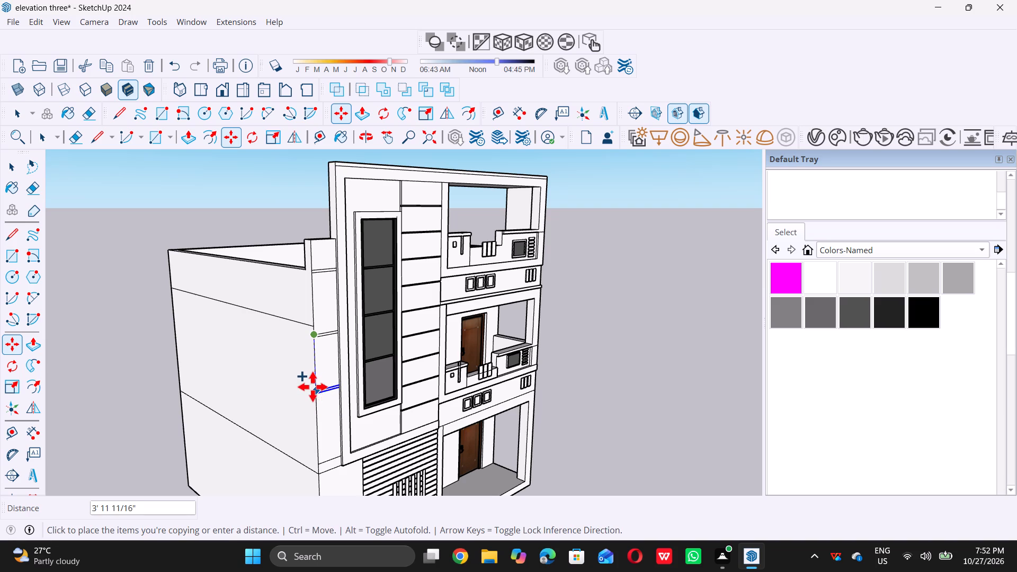
{"action": "scroll", "coordinate": [314, 358], "scroll_direction": "up", "scroll_amount": 4}
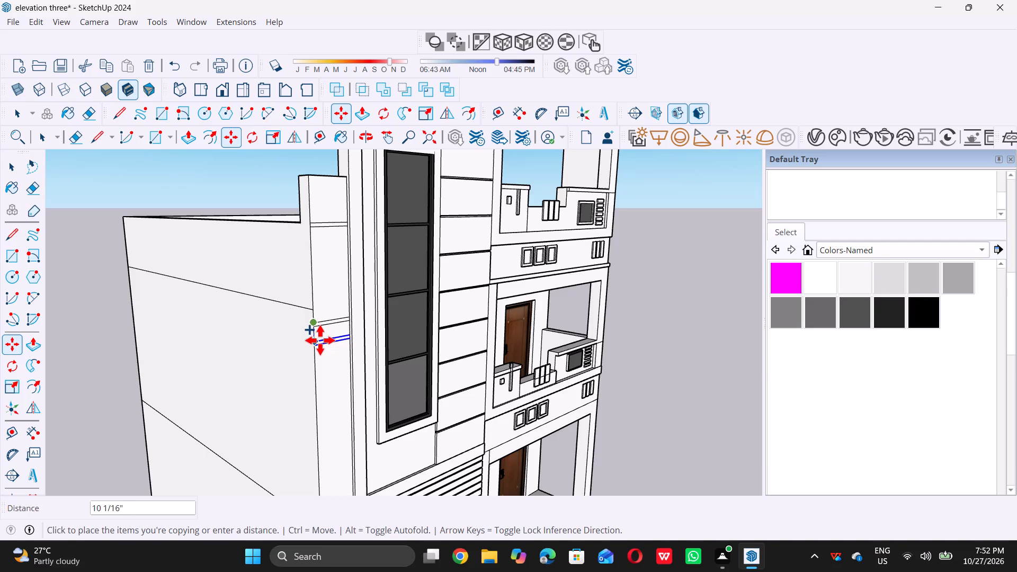
{"action": "double_click", "coordinate": [320, 340]}
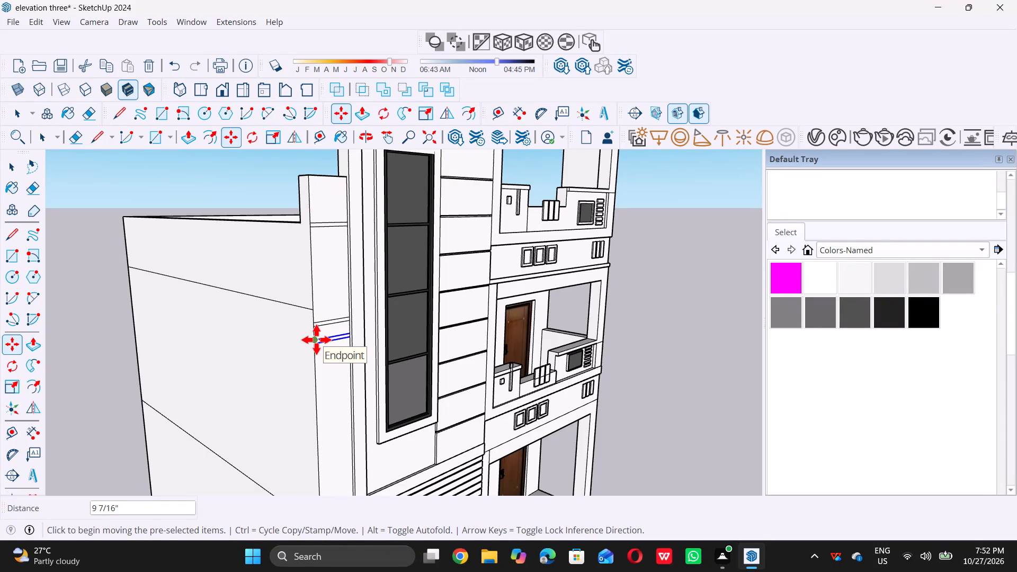
Copy the latest line pair about 3' 8 15/16" down the strip, beside the lower end of the tall window.
{"action": "left_click", "coordinate": [316, 339]}
{"action": "scroll", "coordinate": [308, 380], "scroll_direction": "down", "scroll_amount": 3}
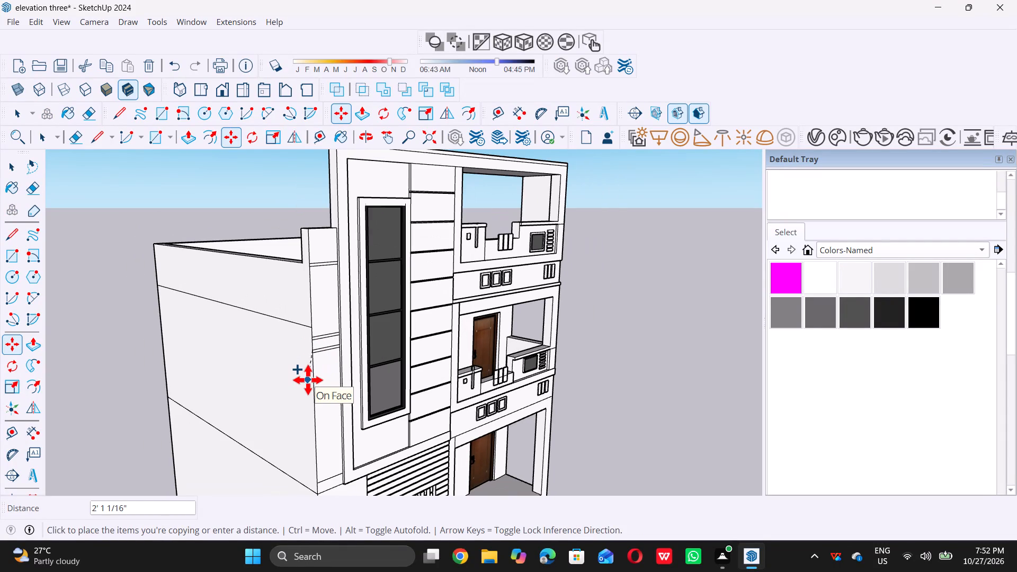
{"action": "scroll", "coordinate": [307, 380], "scroll_direction": "down", "scroll_amount": 3}
{"action": "scroll", "coordinate": [303, 415], "scroll_direction": "up", "scroll_amount": 5}
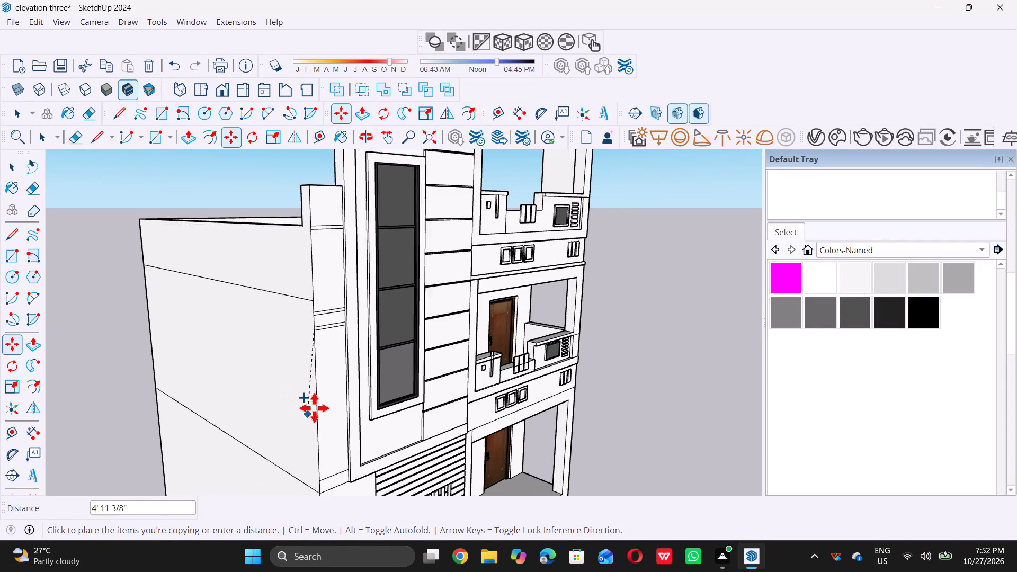
{"action": "double_click", "coordinate": [325, 394]}
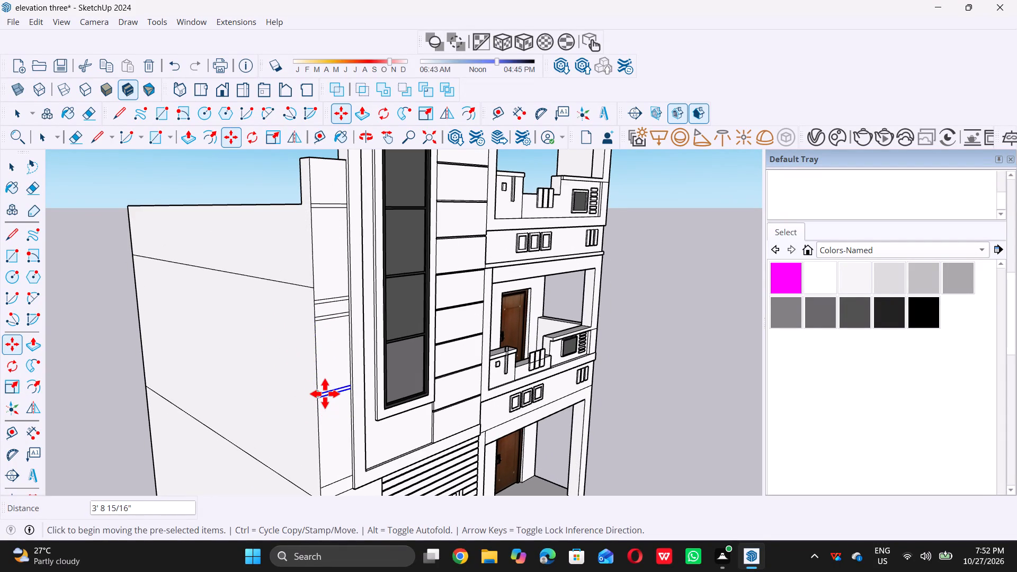
Copy the lower line pair about 8 1/2" further down the narrow corner strip.
{"action": "double_click", "coordinate": [325, 394]}
{"action": "scroll", "coordinate": [320, 402], "scroll_direction": "up", "scroll_amount": 8}
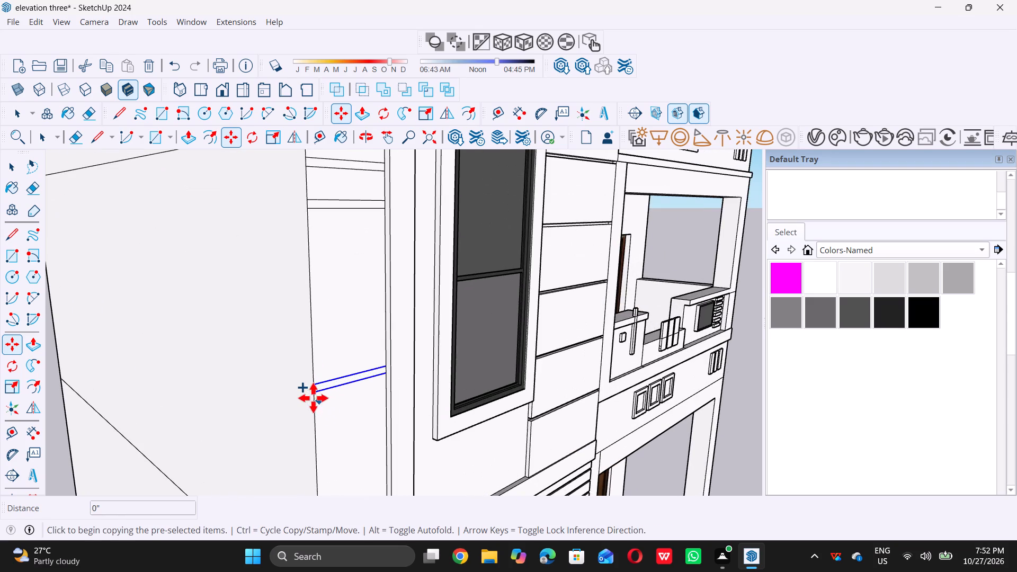
{"action": "left_click", "coordinate": [313, 385]}
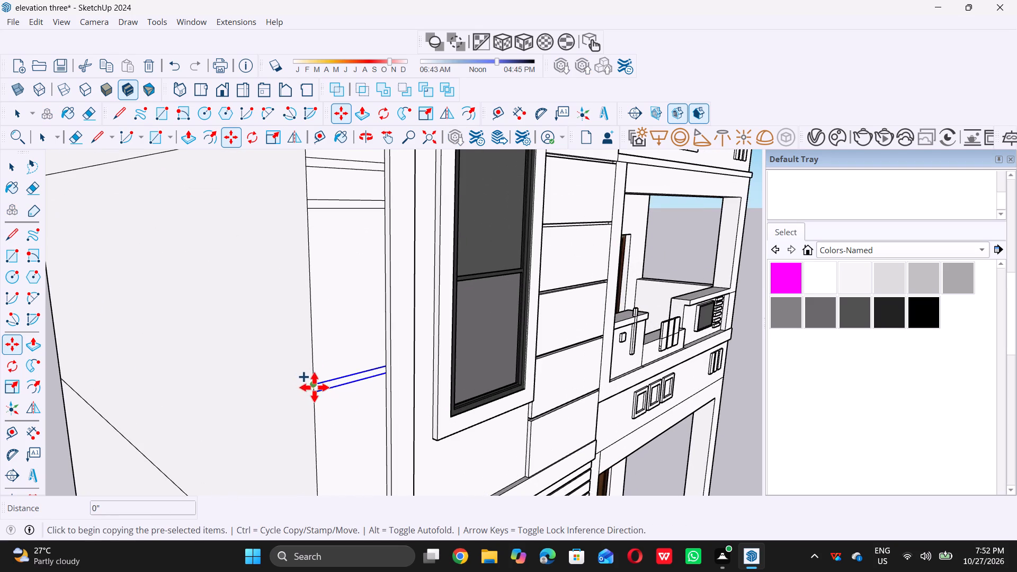
{"action": "triple_click", "coordinate": [315, 417]}
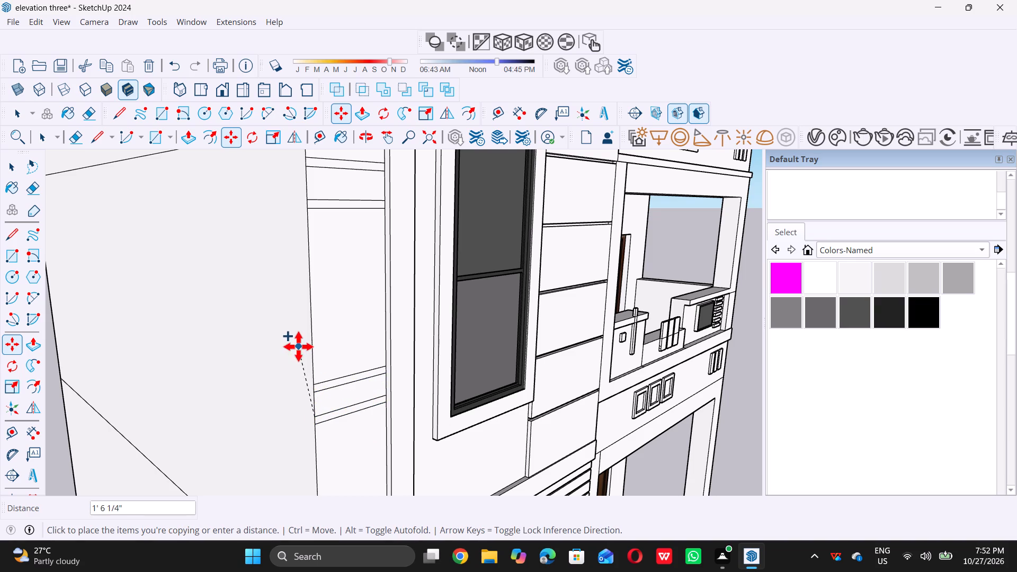
Copy the lowest line pair about 8' 8 15/16" up the strip, just beneath the topmost pair, and clear the selection.
{"action": "scroll", "coordinate": [298, 348], "scroll_direction": "down", "scroll_amount": 10}
{"action": "scroll", "coordinate": [317, 217], "scroll_direction": "up", "scroll_amount": 4}
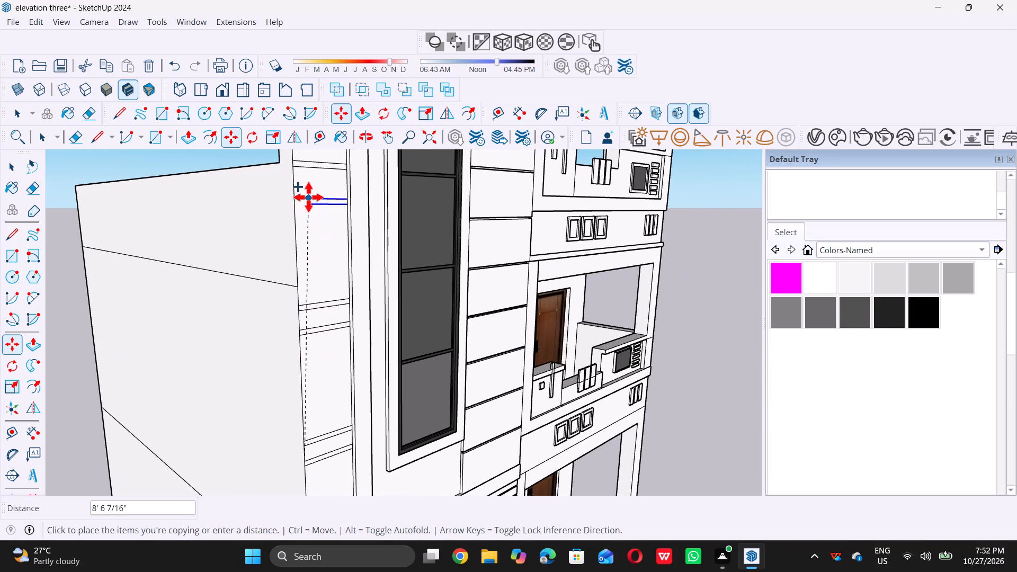
{"action": "left_click", "coordinate": [296, 190]}
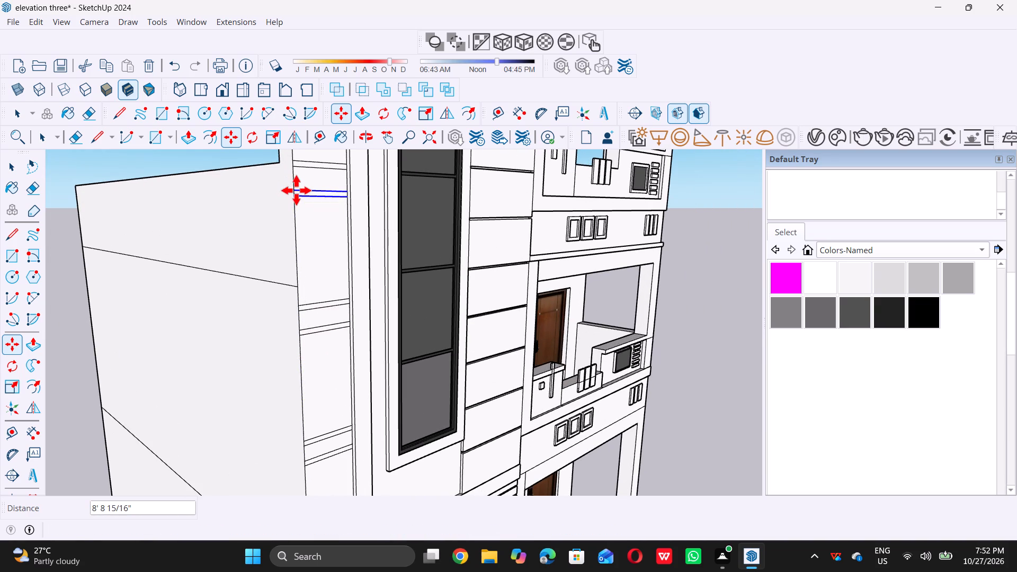
{"action": "key", "text": "space"}
{"action": "scroll", "coordinate": [291, 262], "scroll_direction": "down", "scroll_amount": 14}
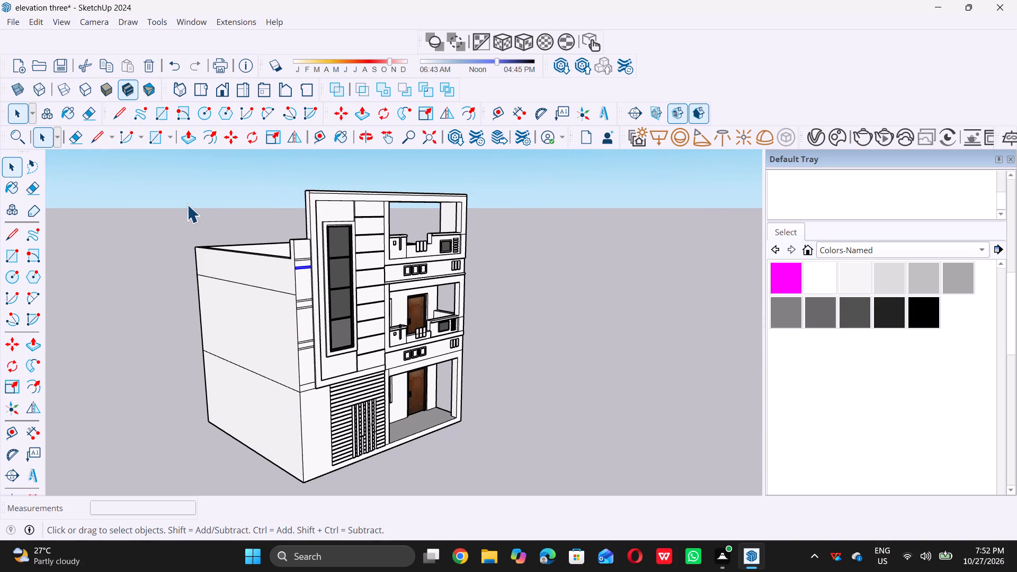
{"action": "triple_click", "coordinate": [186, 204]}
Push/Pull the upper thin band of the strip's lowest band group outward, and extend it by another 1/2".
{"action": "scroll", "coordinate": [190, 220], "scroll_direction": "down", "scroll_amount": 4}
{"action": "middle_click_drag", "start_coordinate": [277, 284], "coordinate": [198, 265]}
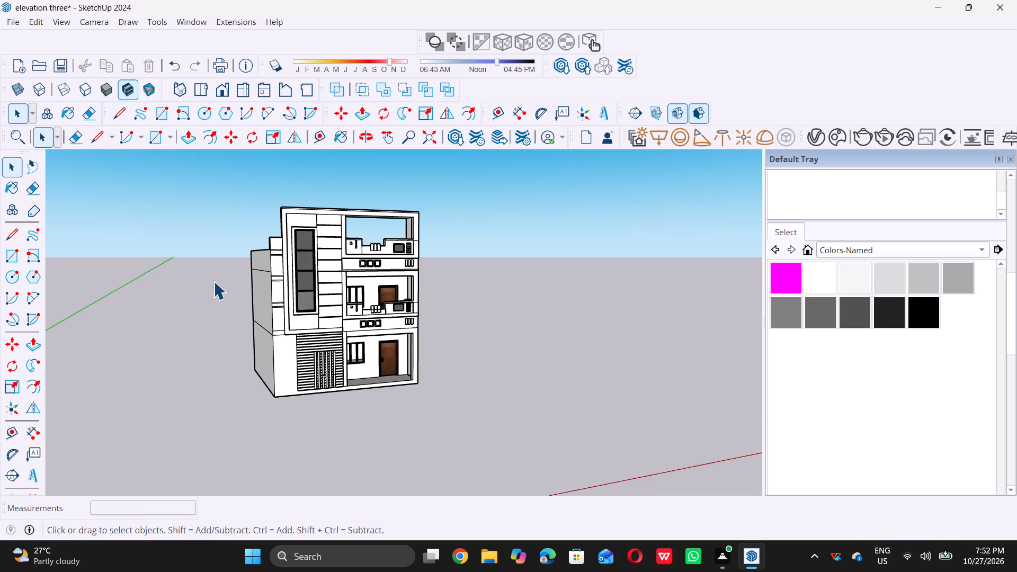
{"action": "middle_click_drag", "start_coordinate": [215, 289], "coordinate": [272, 325]}
{"action": "scroll", "coordinate": [274, 325], "scroll_direction": "up", "scroll_amount": 13}
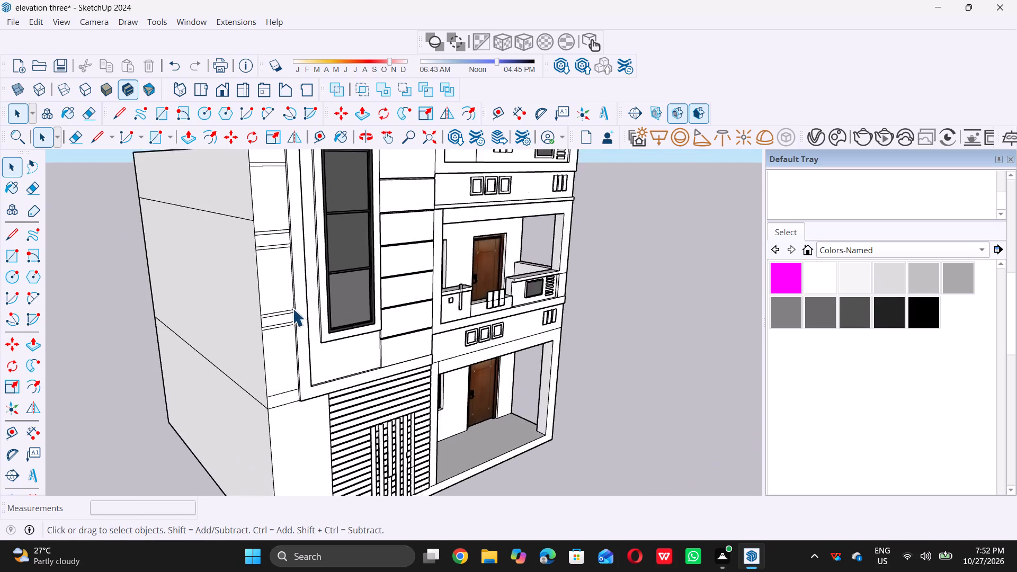
{"action": "scroll", "coordinate": [292, 308], "scroll_direction": "up", "scroll_amount": 17}
{"action": "left_click", "coordinate": [288, 296]}
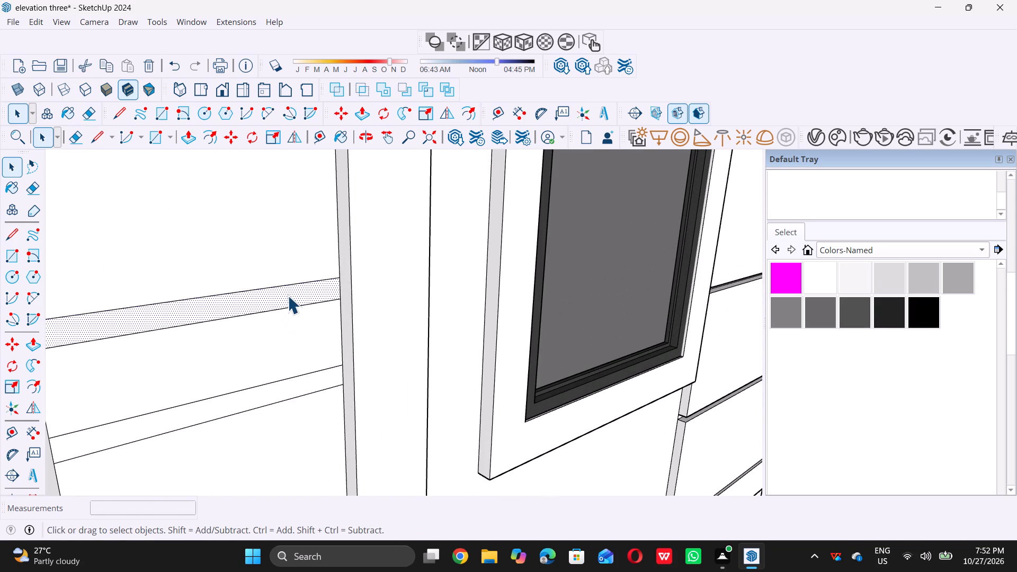
{"action": "key", "text": "p"}
{"action": "double_click", "coordinate": [288, 296]}
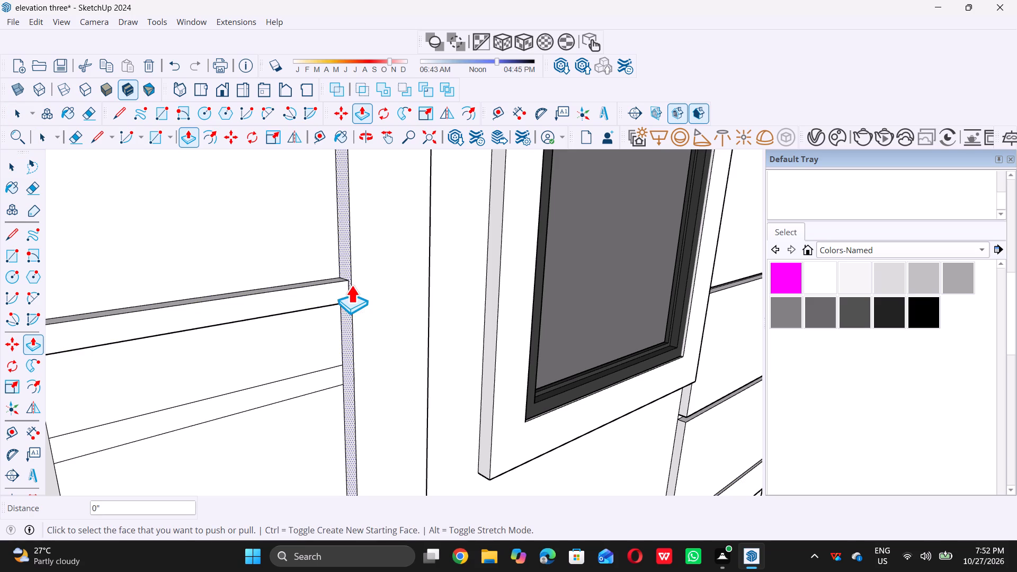
{"action": "key", "text": "space"}
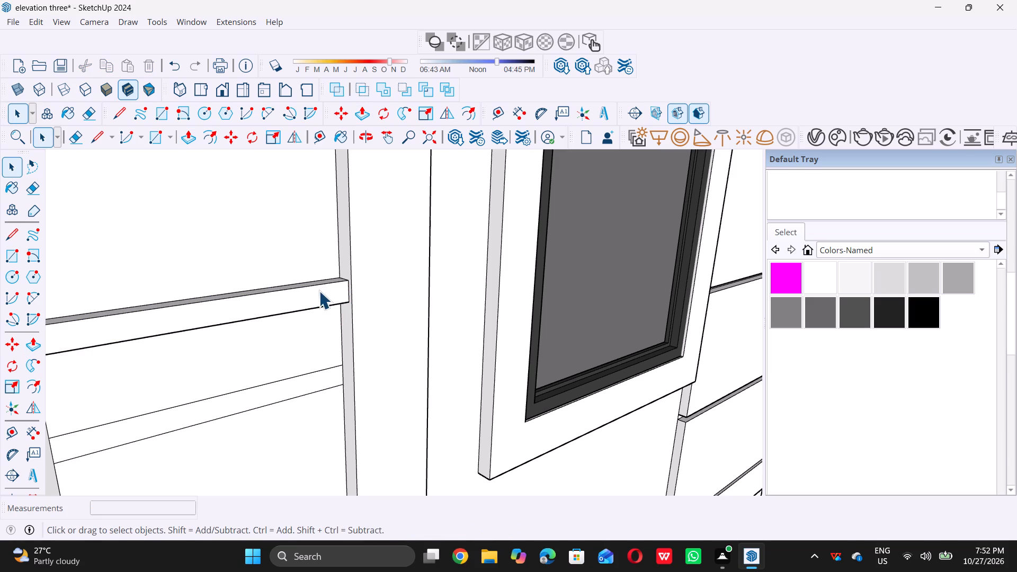
{"action": "left_click", "coordinate": [318, 294]}
{"action": "key", "text": "p"}
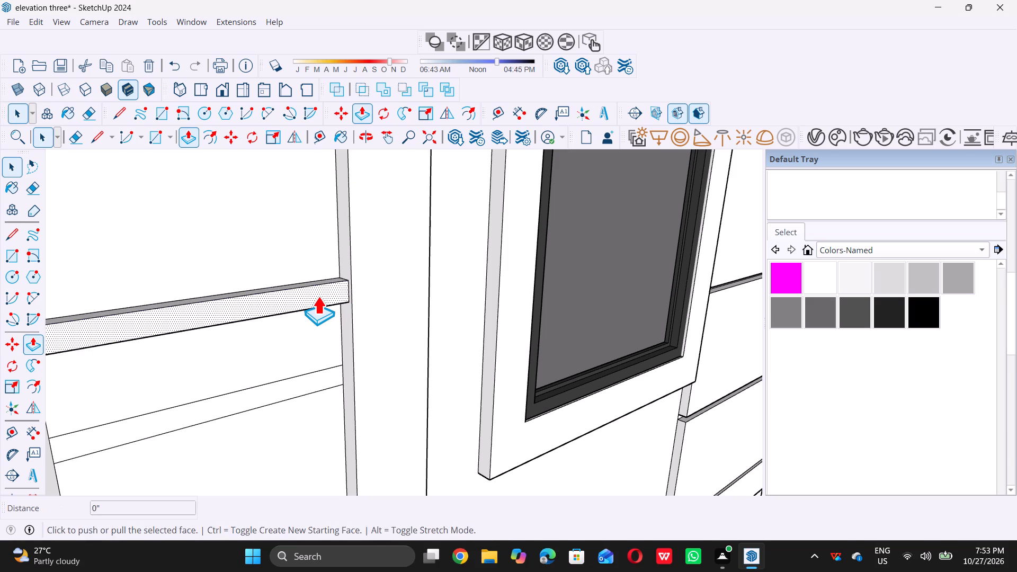
{"action": "left_click", "coordinate": [318, 296]}
{"action": "left_click", "coordinate": [355, 288]}
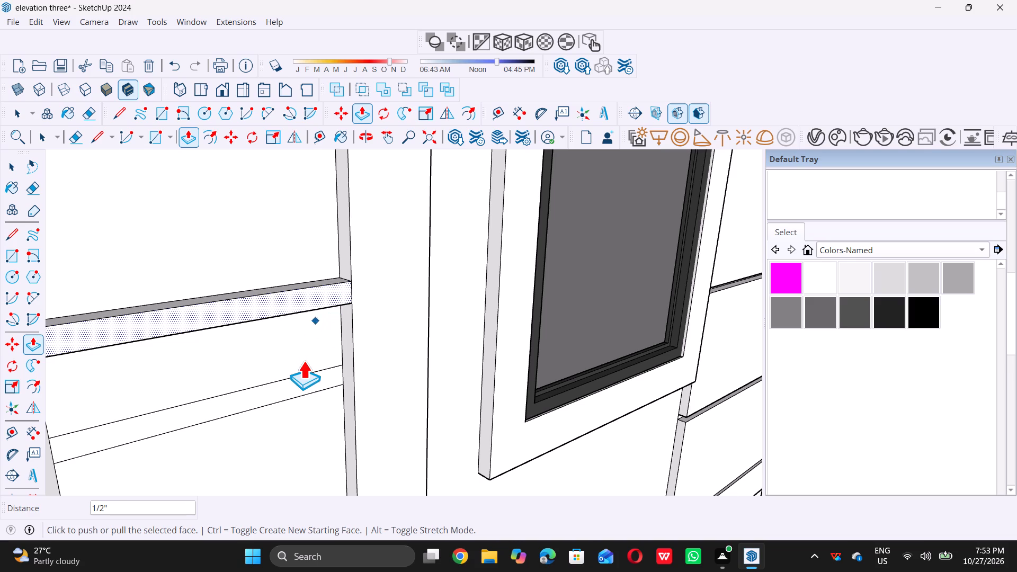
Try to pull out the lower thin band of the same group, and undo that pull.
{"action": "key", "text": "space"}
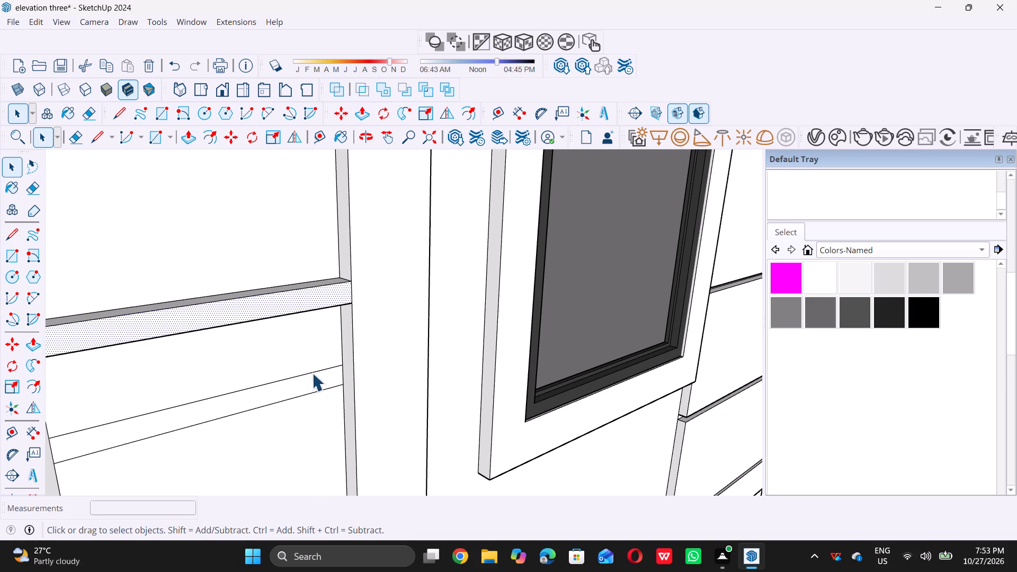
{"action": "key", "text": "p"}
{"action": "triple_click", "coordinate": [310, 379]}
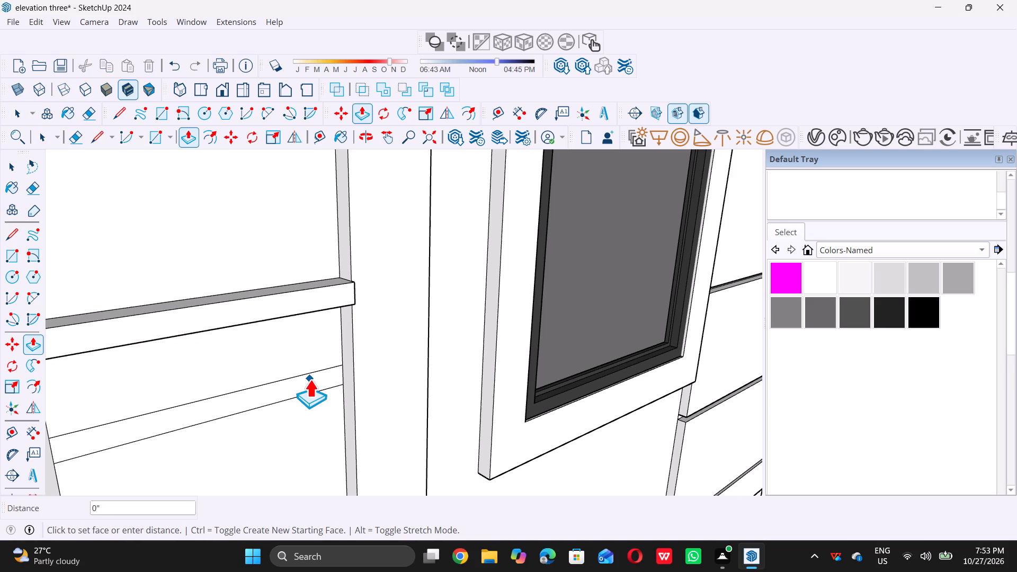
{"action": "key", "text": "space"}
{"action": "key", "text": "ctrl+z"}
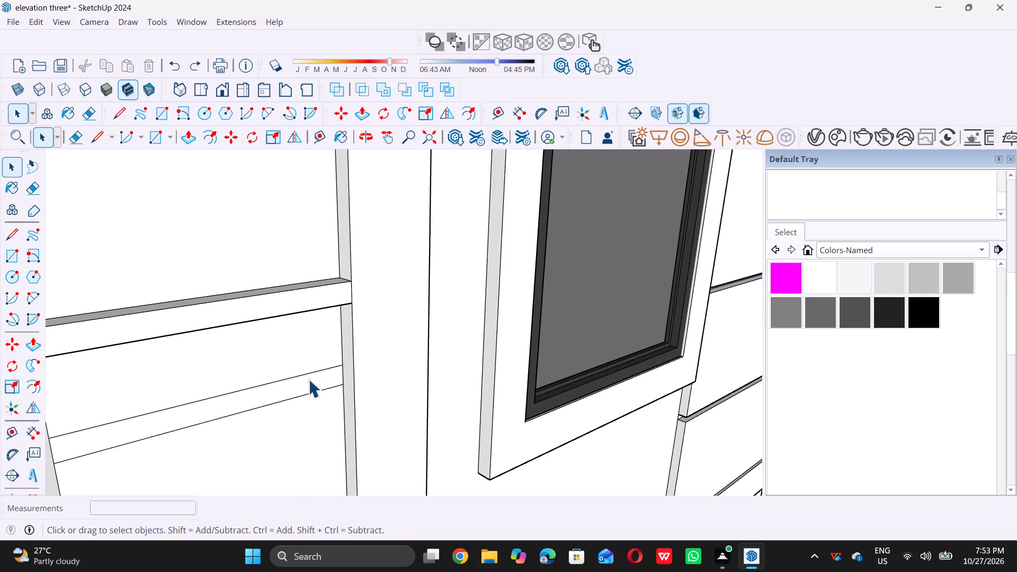
Push/Pull the lower thin band of the strip's lowest group outward by 2".
{"action": "left_click", "coordinate": [295, 383]}
{"action": "key", "text": "p"}
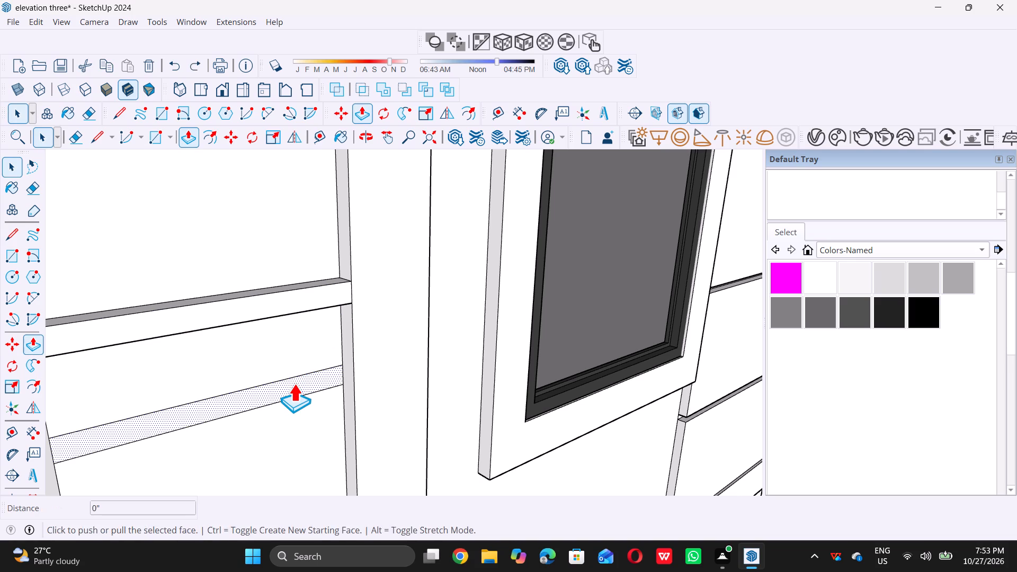
{"action": "left_click", "coordinate": [294, 383]}
{"action": "left_click", "coordinate": [358, 356]}
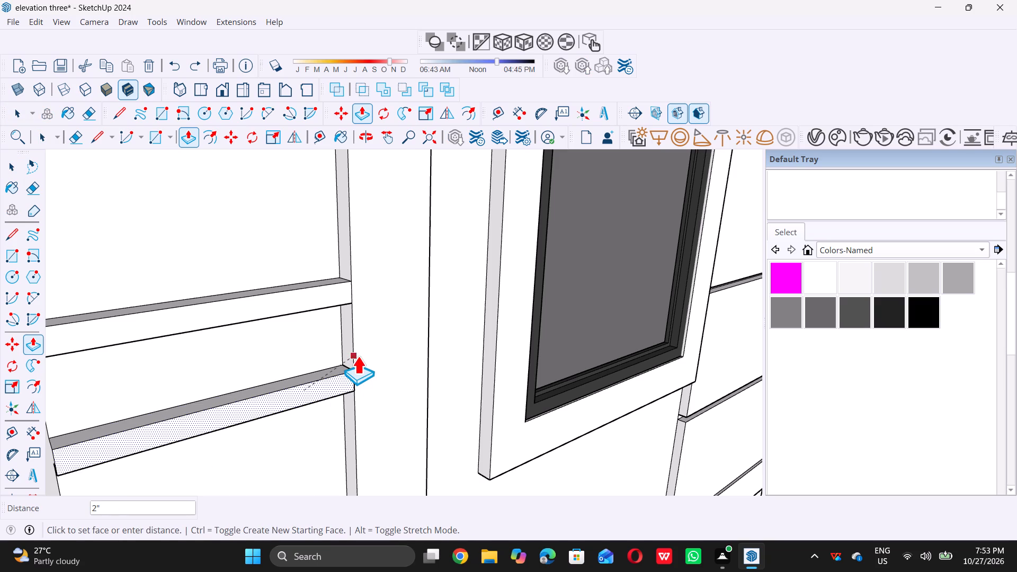
Push/Pull the upper thin band of the corner strip's middle band group outward by 2".
{"action": "key", "text": "space"}
{"action": "scroll", "coordinate": [344, 407], "scroll_direction": "down", "scroll_amount": 20}
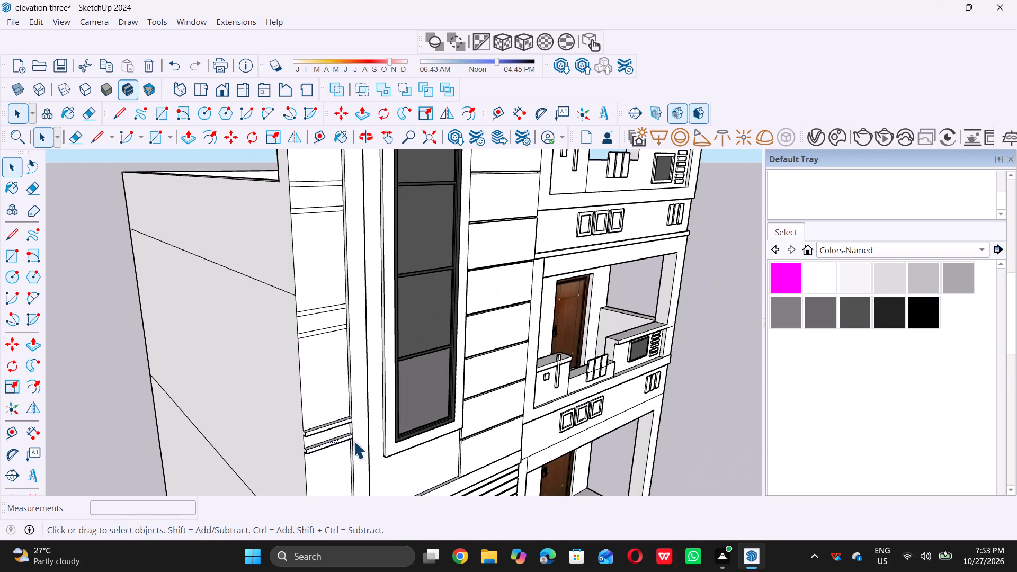
{"action": "scroll", "coordinate": [352, 441], "scroll_direction": "down", "scroll_amount": 4}
{"action": "middle_click_drag", "start_coordinate": [352, 412], "coordinate": [374, 410]}
{"action": "scroll", "coordinate": [371, 359], "scroll_direction": "up", "scroll_amount": 4}
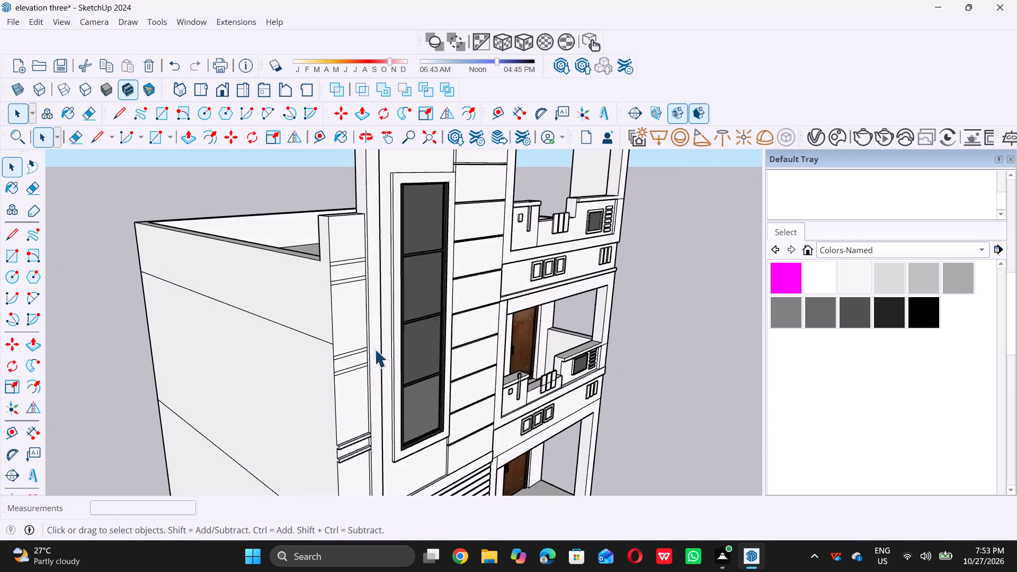
{"action": "scroll", "coordinate": [374, 349], "scroll_direction": "up", "scroll_amount": 12}
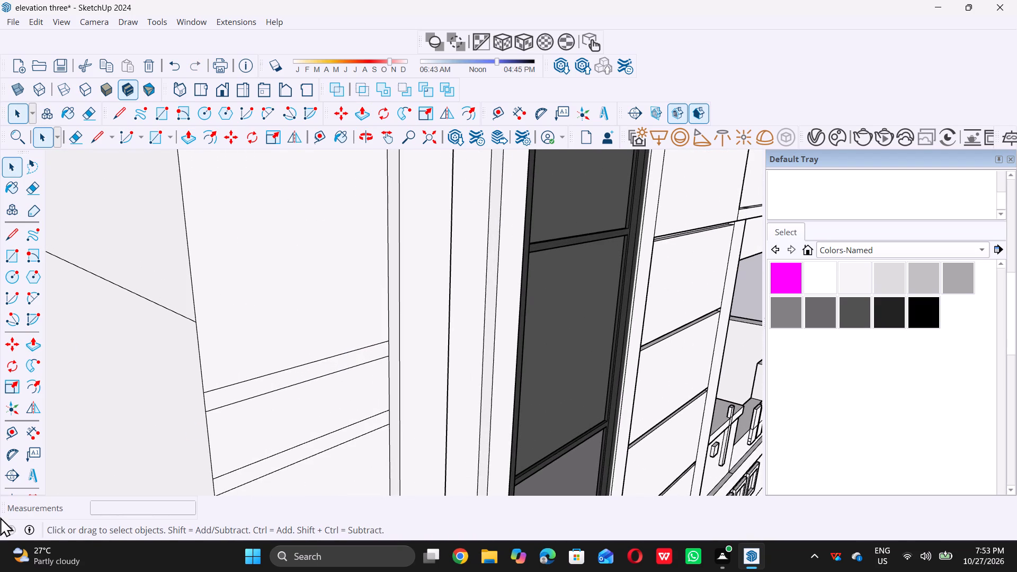
{"action": "left_click", "coordinate": [376, 352]}
{"action": "key", "text": "p"}
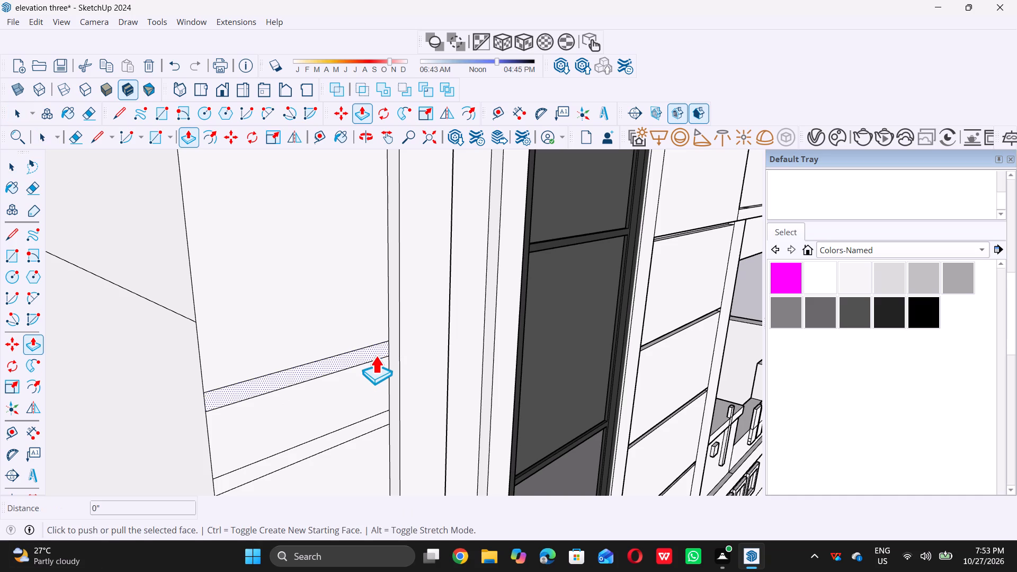
{"action": "left_click", "coordinate": [374, 346]}
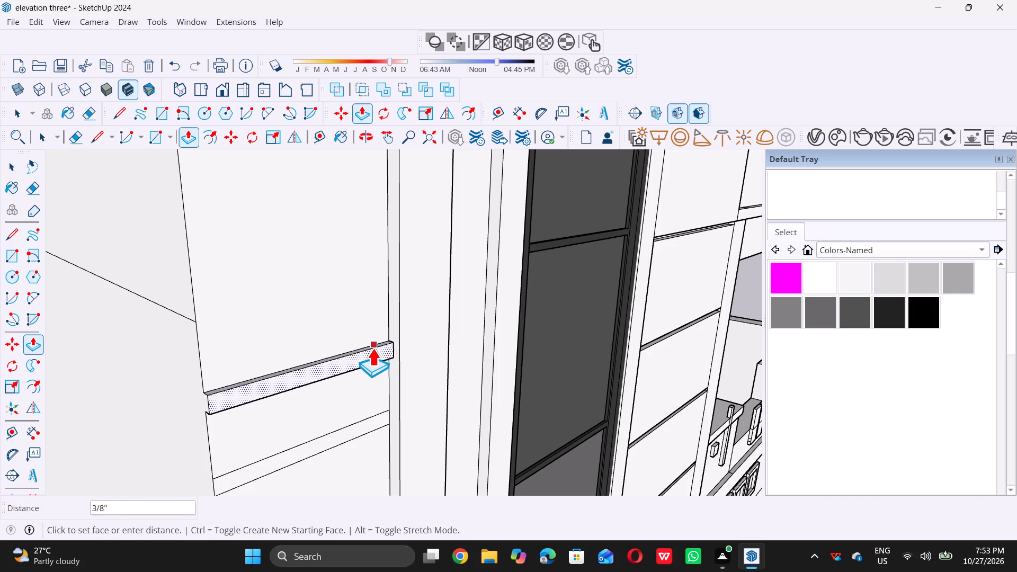
{"action": "left_click", "coordinate": [405, 327]}
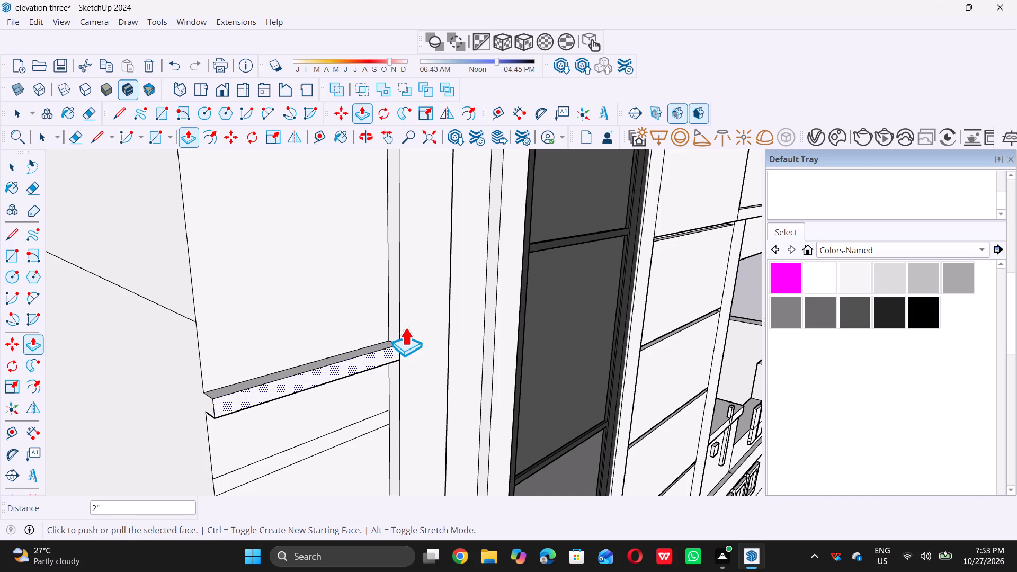
{"action": "key", "text": "space"}
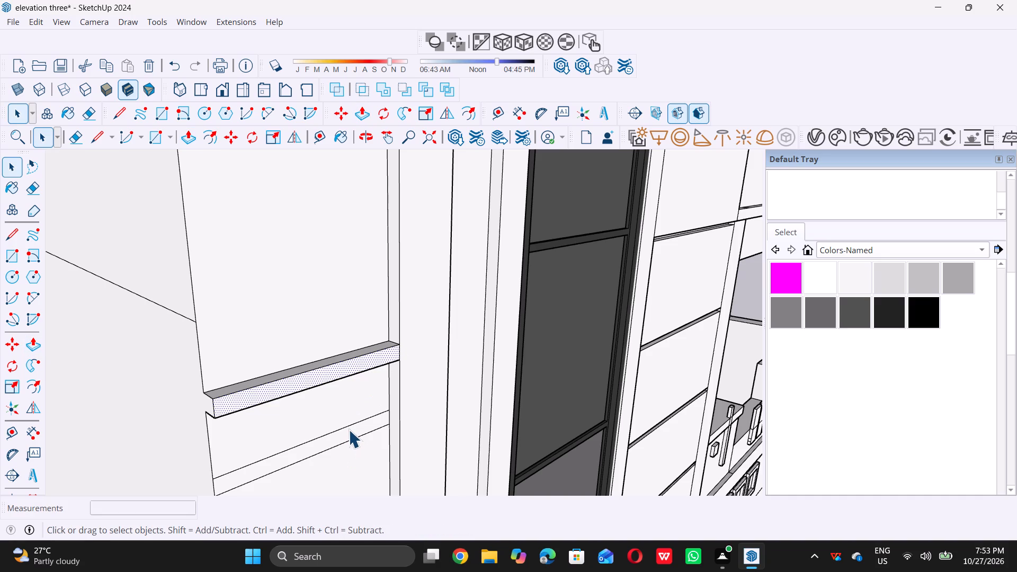
Push/Pull the lower thin band of the strip's middle group outward by 2".
{"action": "double_click", "coordinate": [348, 430]}
{"action": "key", "text": "p"}
{"action": "left_click", "coordinate": [354, 428]}
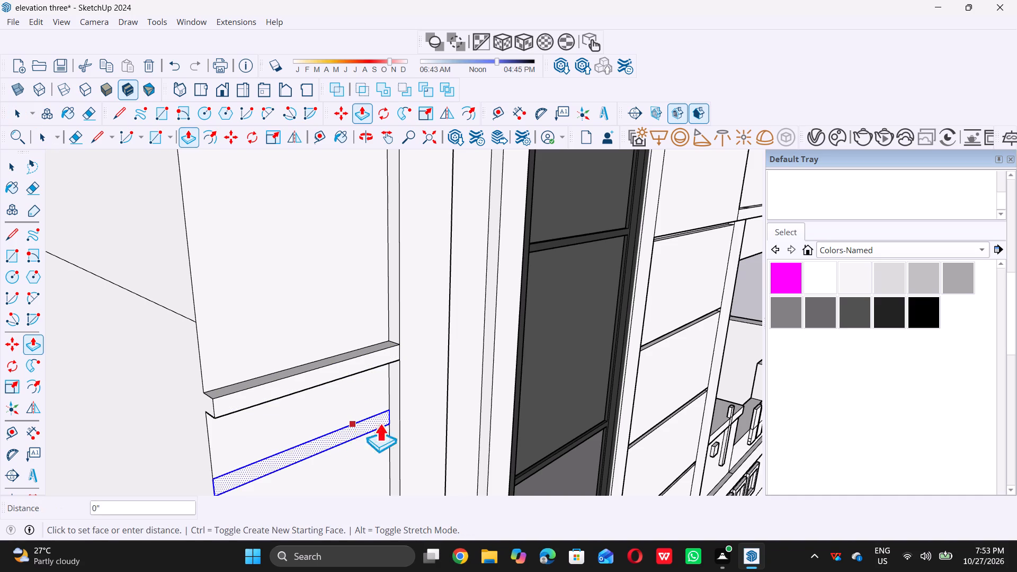
{"action": "double_click", "coordinate": [401, 391]}
{"action": "key", "text": "space"}
Push/Pull the upper thin band of the strip's topmost group outward by 2".
{"action": "scroll", "coordinate": [356, 461], "scroll_direction": "down", "scroll_amount": 13}
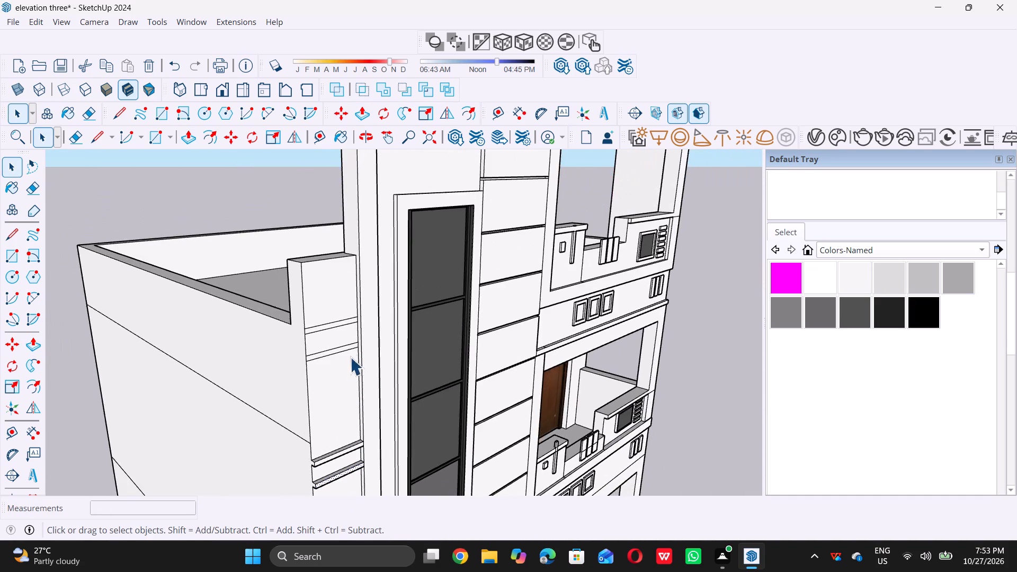
{"action": "scroll", "coordinate": [352, 341], "scroll_direction": "up", "scroll_amount": 14}
{"action": "left_click", "coordinate": [348, 314]}
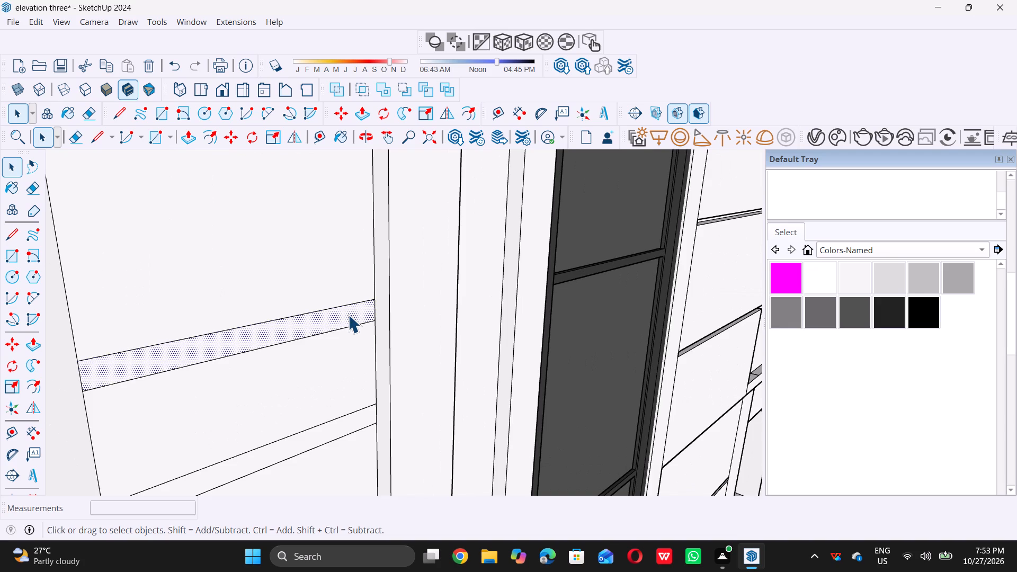
{"action": "key", "text": "p"}
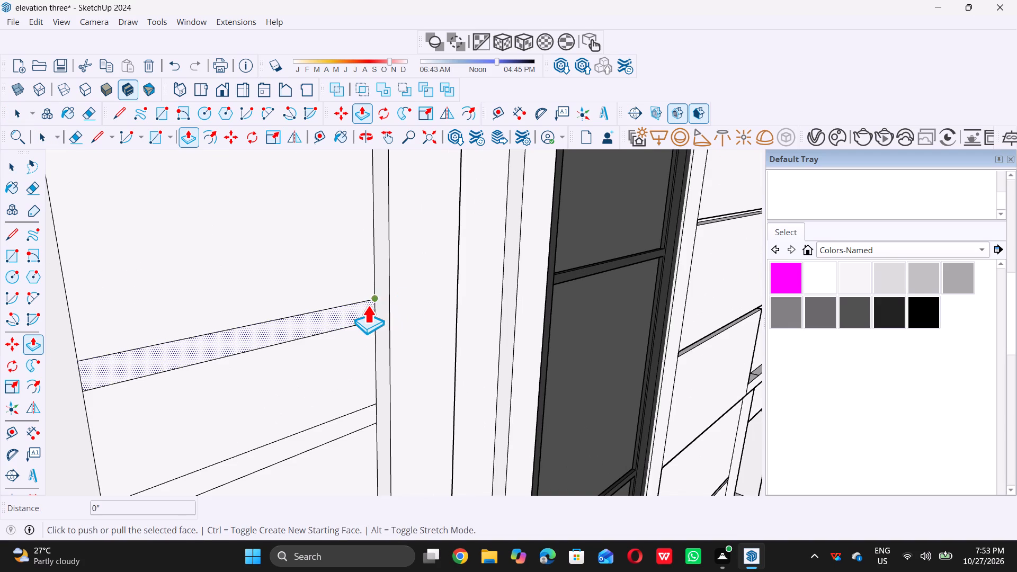
{"action": "left_click", "coordinate": [363, 305]}
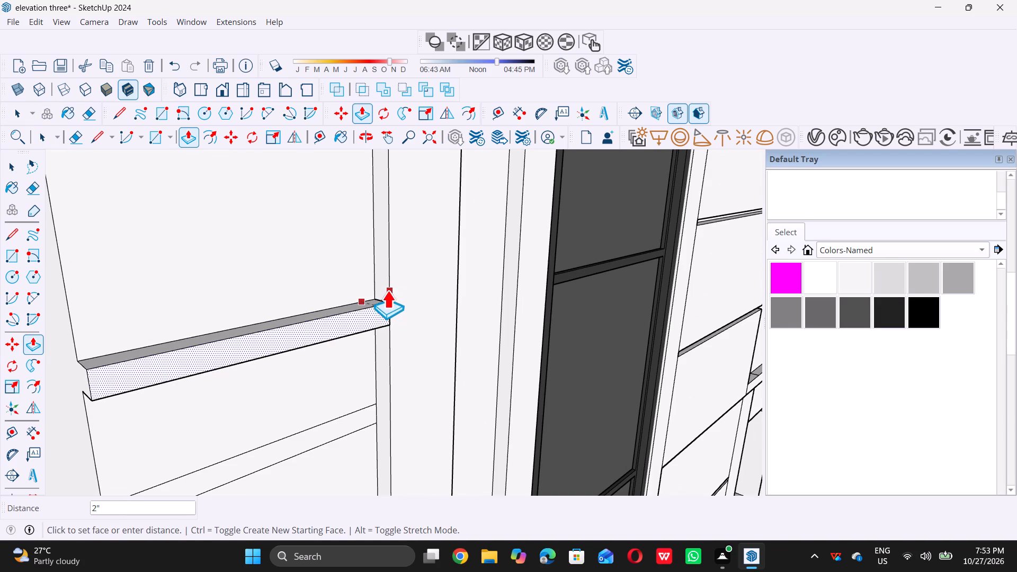
{"action": "double_click", "coordinate": [387, 290]}
{"action": "scroll", "coordinate": [359, 338], "scroll_direction": "down", "scroll_amount": 1}
{"action": "scroll", "coordinate": [334, 431], "scroll_direction": "up", "scroll_amount": 5}
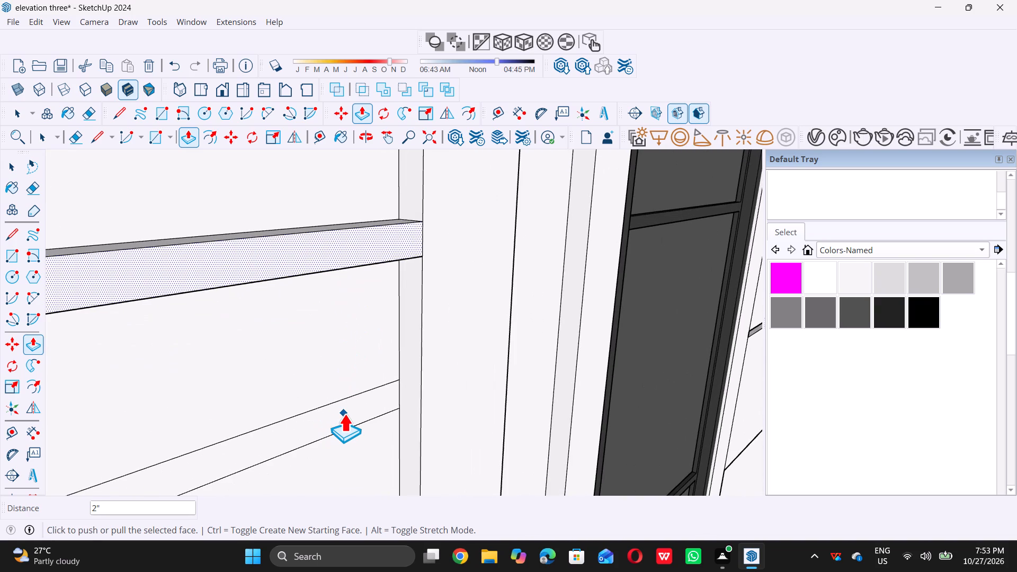
{"action": "key", "text": "space"}
Push/Pull the lower thin band of the topmost group outward by about 1 7/8", in line with the band above it.
{"action": "left_click", "coordinate": [344, 415]}
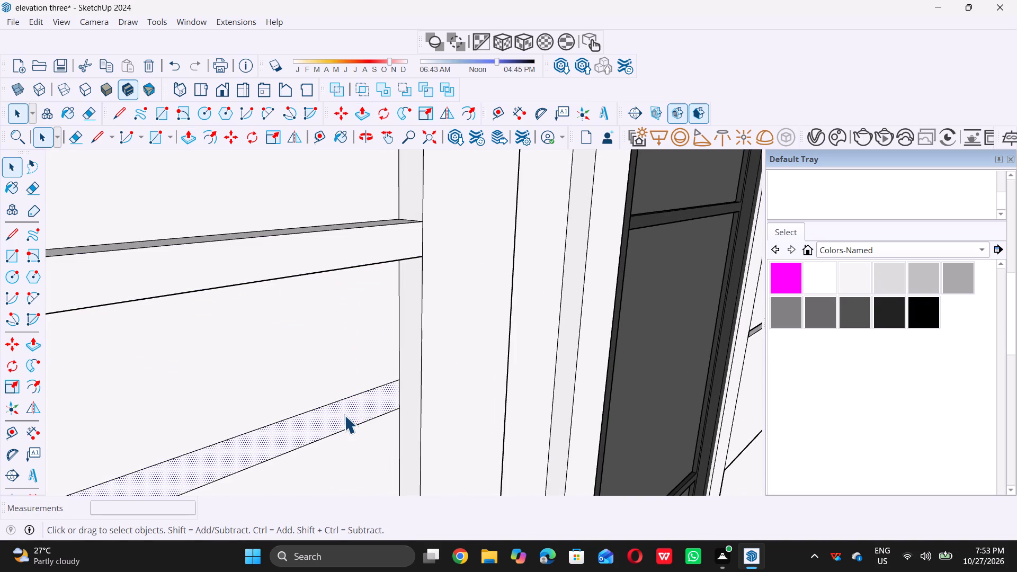
{"action": "key", "text": "p"}
{"action": "left_click", "coordinate": [344, 415]}
{"action": "left_click", "coordinate": [377, 397]}
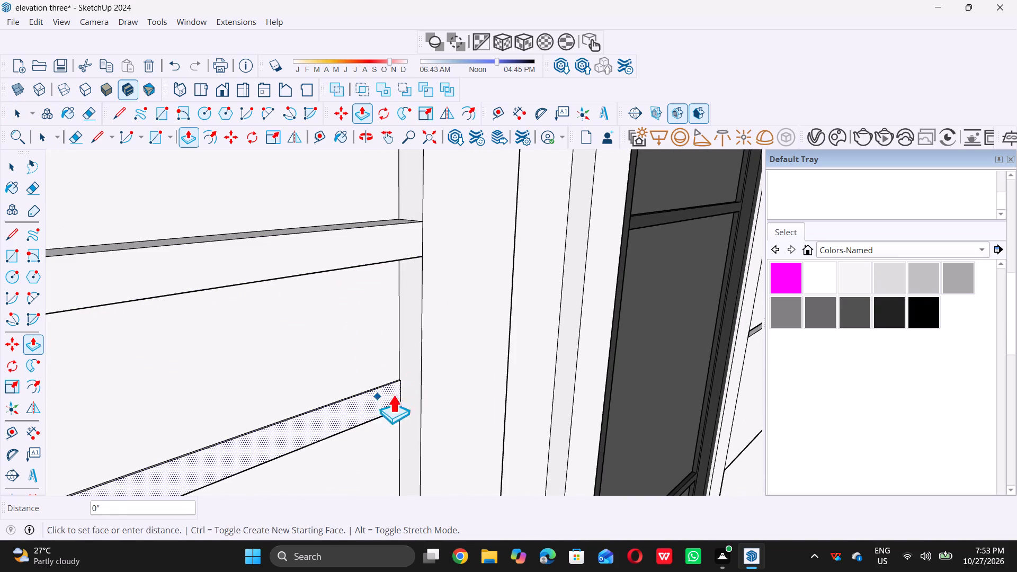
{"action": "left_click", "coordinate": [419, 371]}
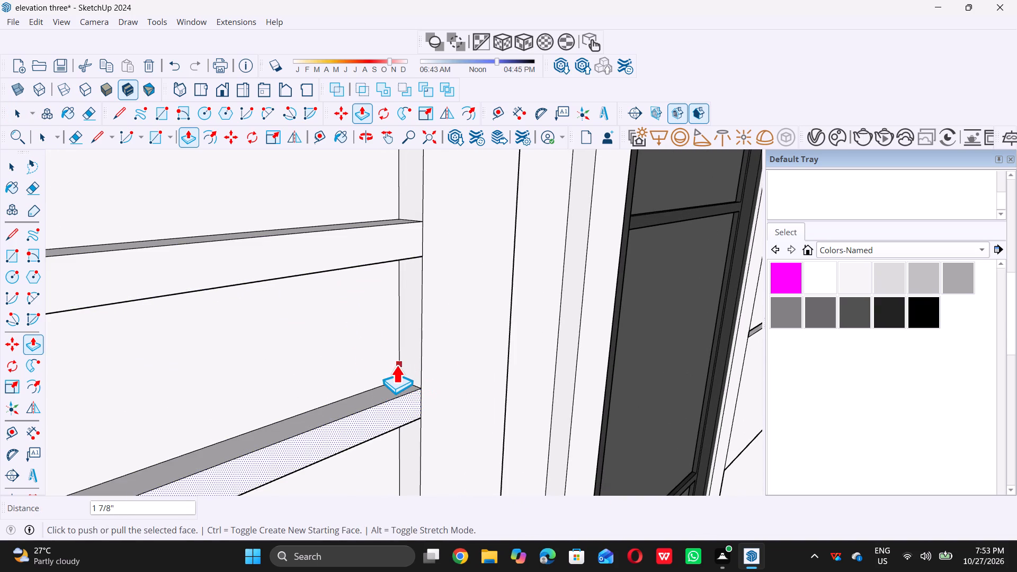
{"action": "key", "text": "space"}
Push/Pull the top face of the narrow corner strip up 4' 10 1/8", level with the top of the adjoining front frame.
{"action": "scroll", "coordinate": [395, 369], "scroll_direction": "down", "scroll_amount": 20}
{"action": "scroll", "coordinate": [395, 369], "scroll_direction": "down", "scroll_amount": 4}
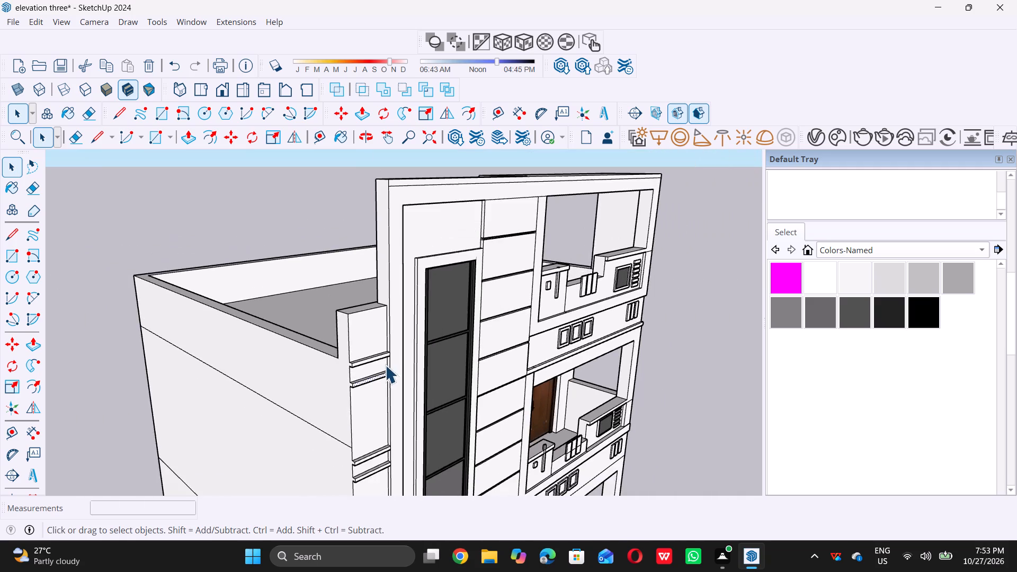
{"action": "middle_click_drag", "start_coordinate": [387, 363], "coordinate": [347, 320]}
{"action": "scroll", "coordinate": [336, 310], "scroll_direction": "down", "scroll_amount": 16}
{"action": "middle_click_drag", "start_coordinate": [357, 343], "coordinate": [341, 336]}
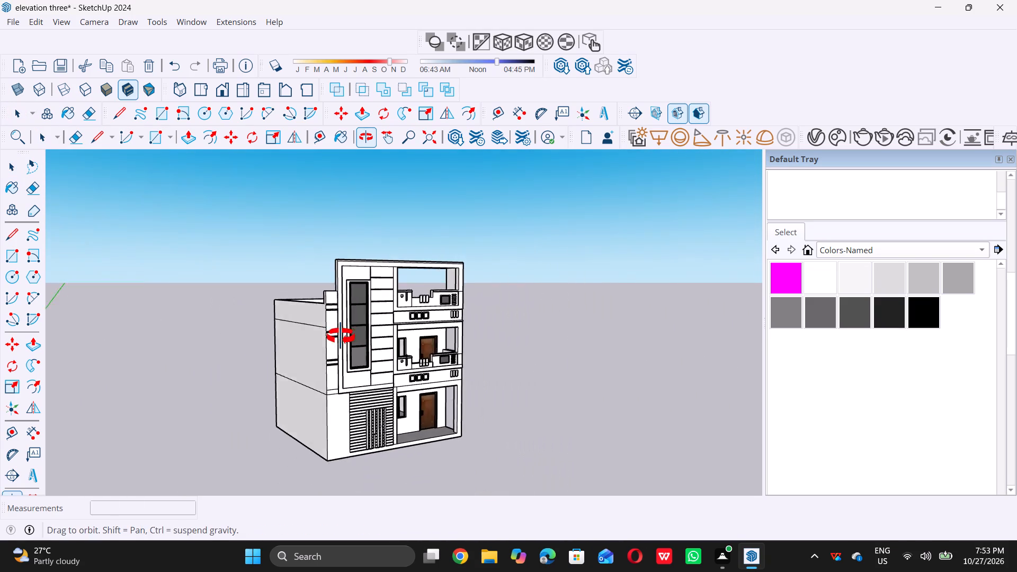
{"action": "middle_click_drag", "start_coordinate": [341, 336], "coordinate": [292, 315]}
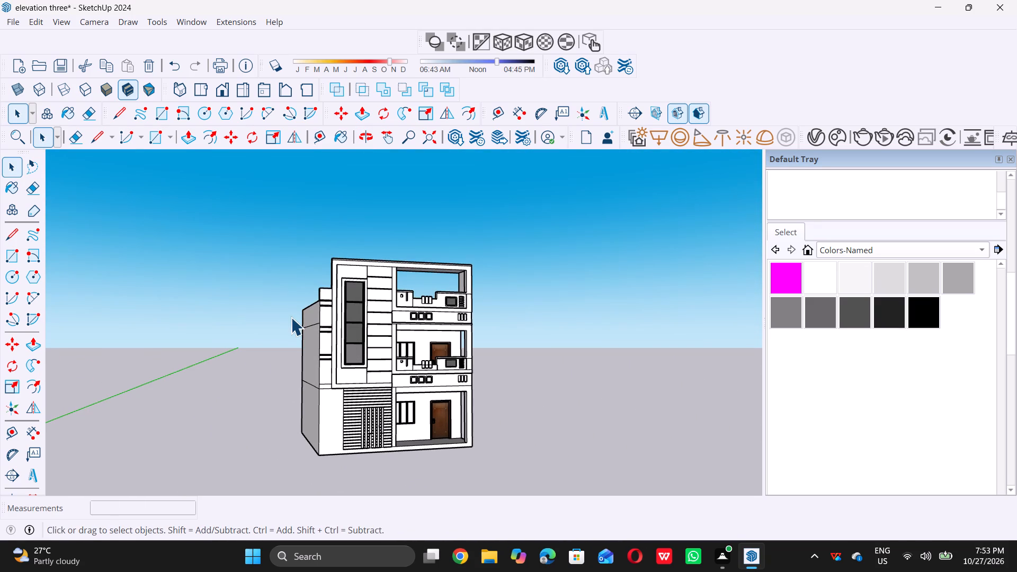
{"action": "middle_click_drag", "start_coordinate": [304, 252], "coordinate": [315, 291]}
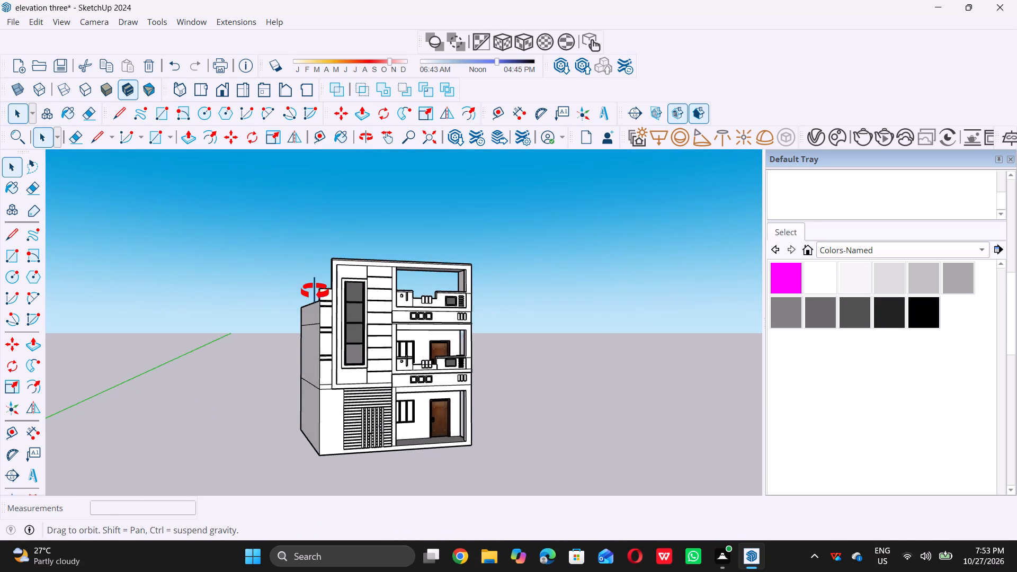
{"action": "middle_click_drag", "start_coordinate": [315, 291], "coordinate": [437, 398]}
{"action": "scroll", "coordinate": [328, 291], "scroll_direction": "up", "scroll_amount": 4}
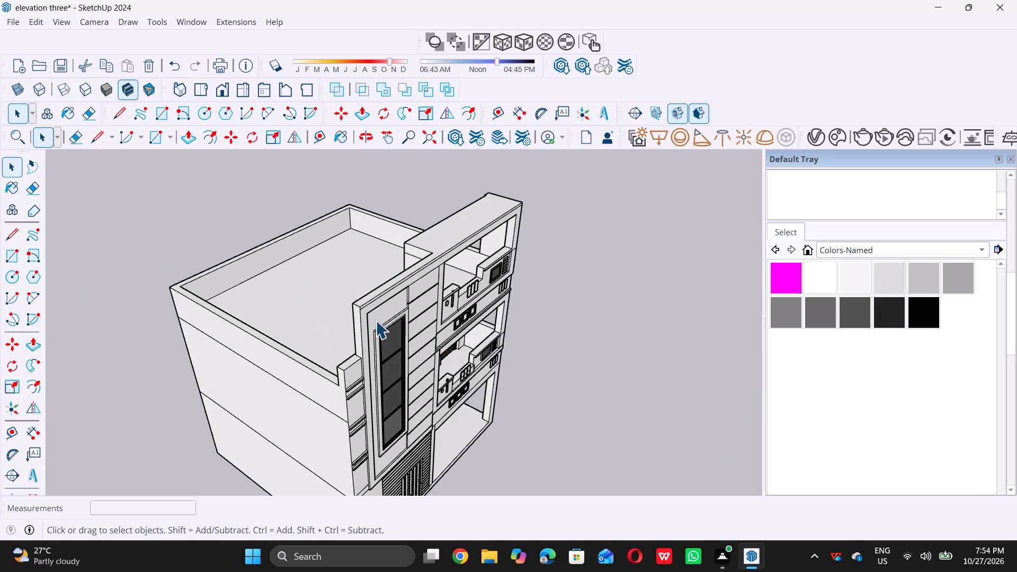
{"action": "scroll", "coordinate": [376, 320], "scroll_direction": "up", "scroll_amount": 17}
{"action": "left_click", "coordinate": [344, 373]}
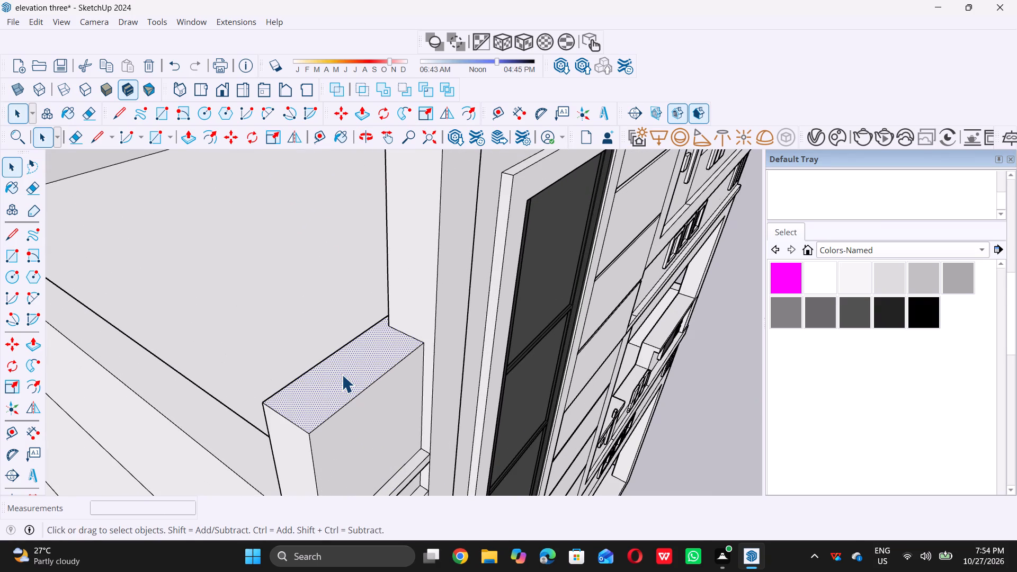
{"action": "key", "text": "p"}
{"action": "scroll", "coordinate": [342, 375], "scroll_direction": "down", "scroll_amount": 12}
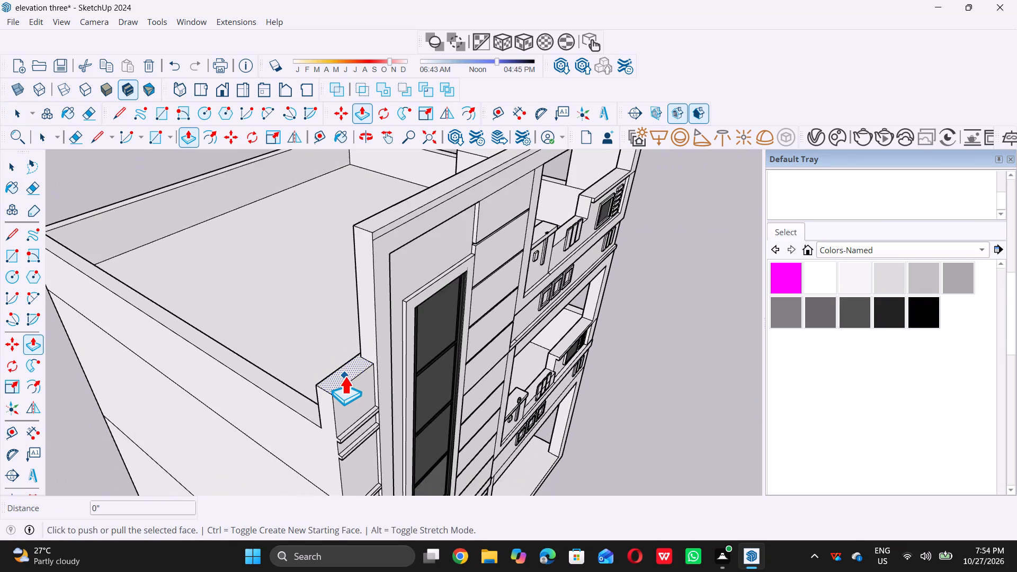
{"action": "scroll", "coordinate": [345, 376], "scroll_direction": "down", "scroll_amount": 3}
{"action": "triple_click", "coordinate": [345, 372]}
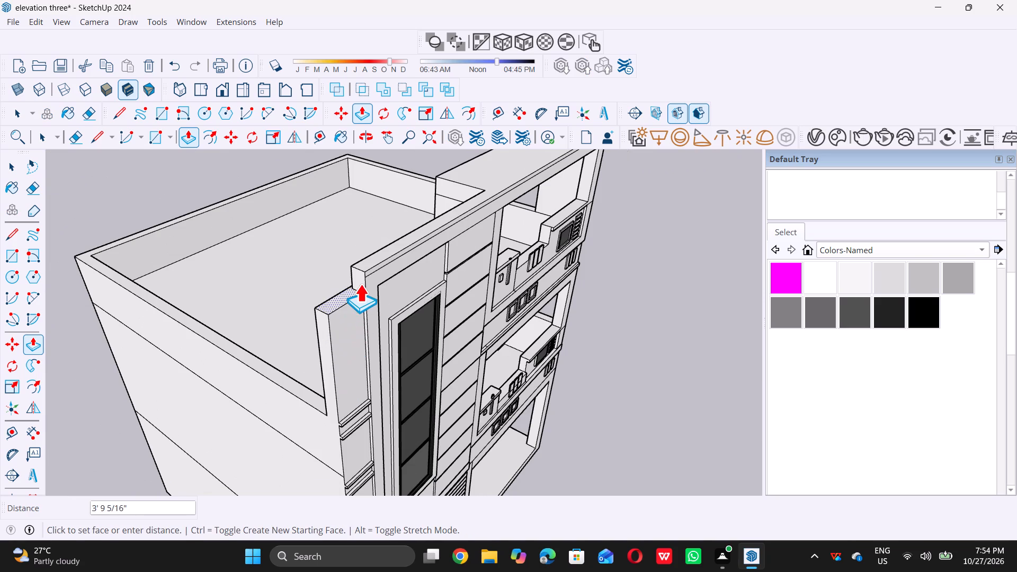
{"action": "left_click", "coordinate": [360, 266]}
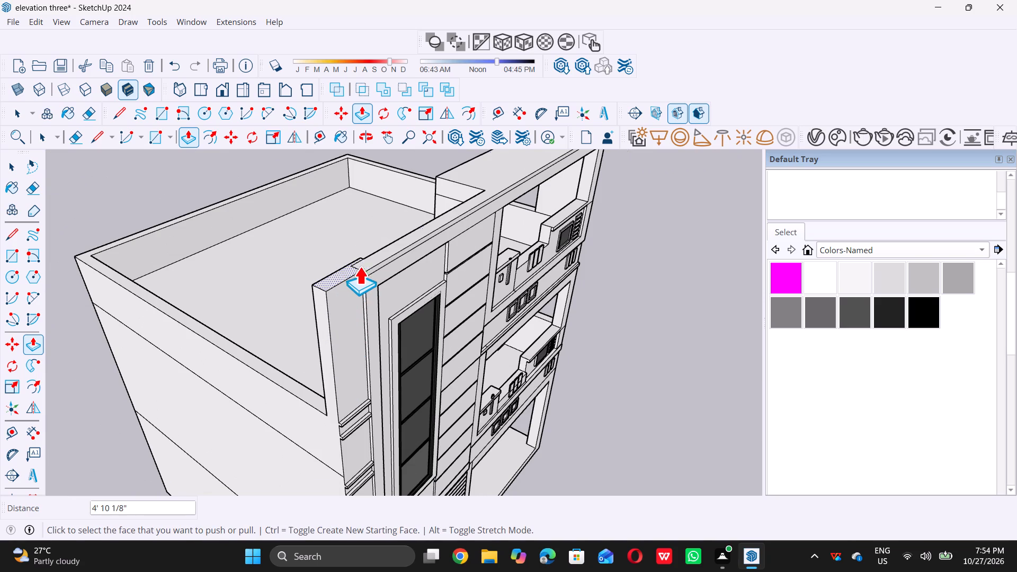
{"action": "key", "text": "space"}
Push/Pull the narrow ledge face on the roof side of the front frame up to the height of the frame's top.
{"action": "middle_click_drag", "start_coordinate": [337, 284], "coordinate": [648, 300]}
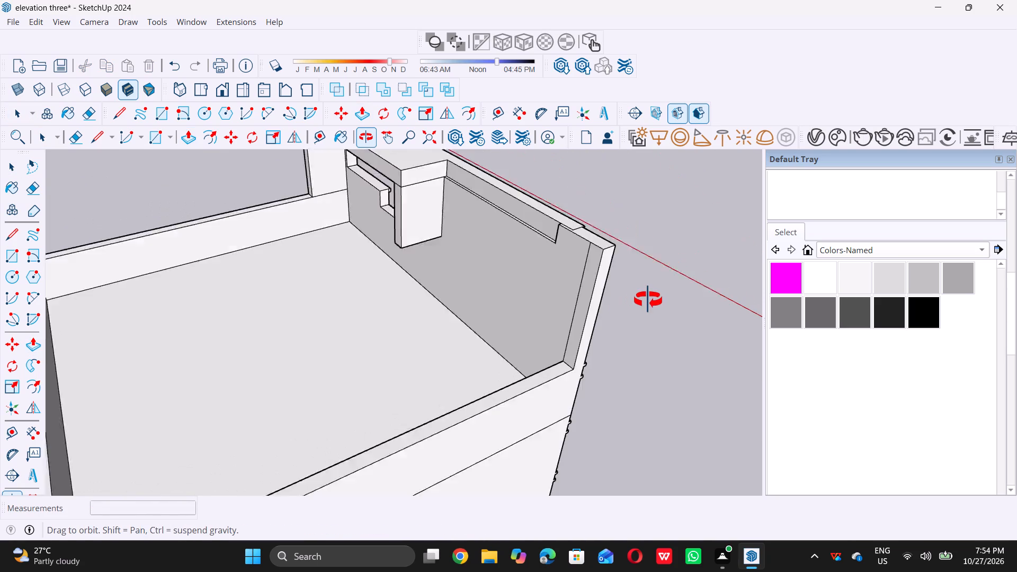
{"action": "middle_click_drag", "start_coordinate": [648, 300], "coordinate": [572, 346]}
{"action": "scroll", "coordinate": [540, 295], "scroll_direction": "up", "scroll_amount": 19}
{"action": "double_click", "coordinate": [542, 290]}
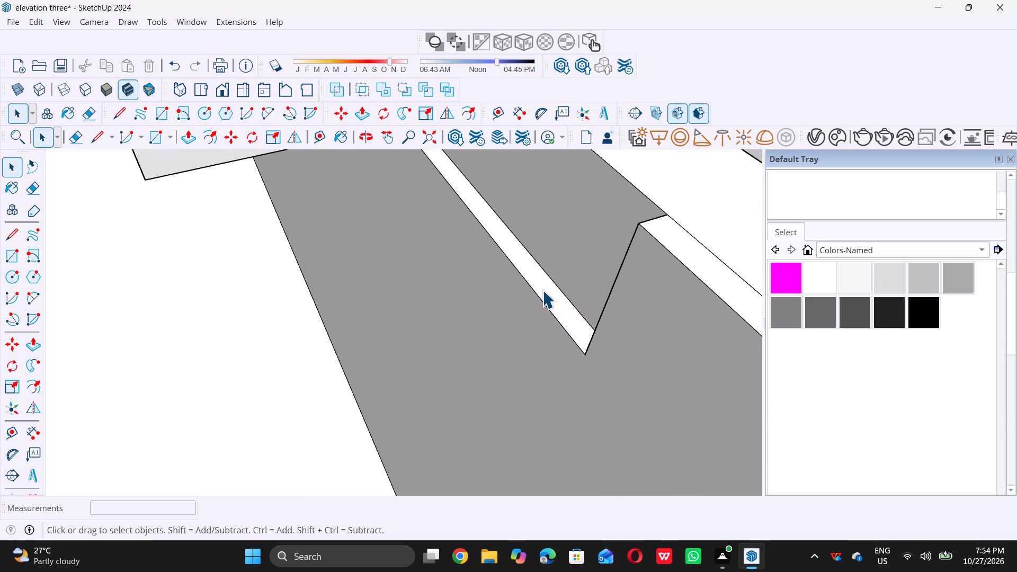
{"action": "key", "text": "p"}
{"action": "left_click", "coordinate": [542, 291]}
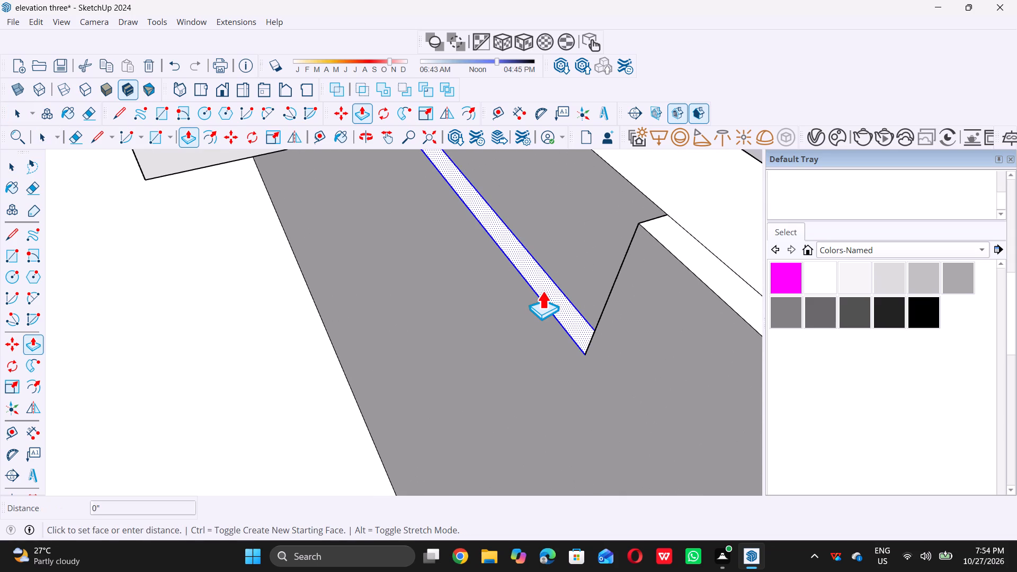
{"action": "left_click", "coordinate": [647, 223]}
{"action": "key", "text": "space"}
Erase the leftover edges on the joined tops of the corner strip and front frame so they form one face.
{"action": "scroll", "coordinate": [606, 280], "scroll_direction": "down", "scroll_amount": 20}
{"action": "scroll", "coordinate": [606, 280], "scroll_direction": "down", "scroll_amount": 13}
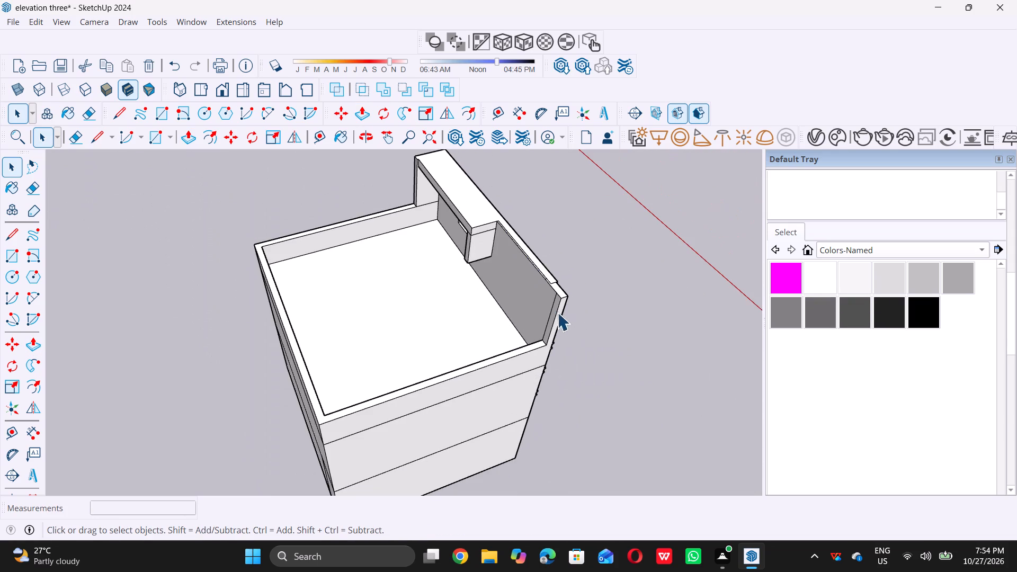
{"action": "middle_click_drag", "start_coordinate": [560, 315], "coordinate": [438, 219]}
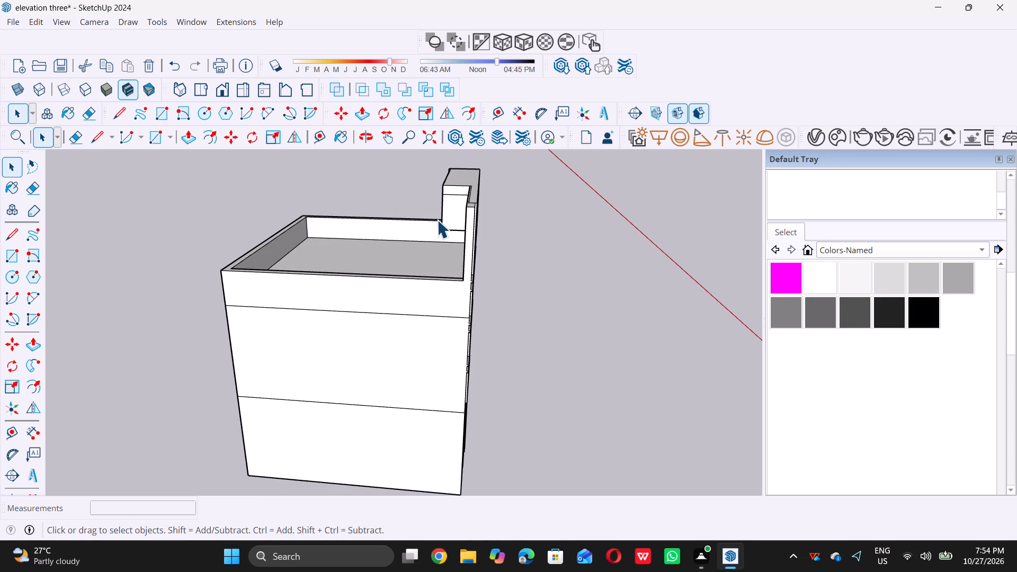
{"action": "scroll", "coordinate": [423, 241], "scroll_direction": "down", "scroll_amount": 5}
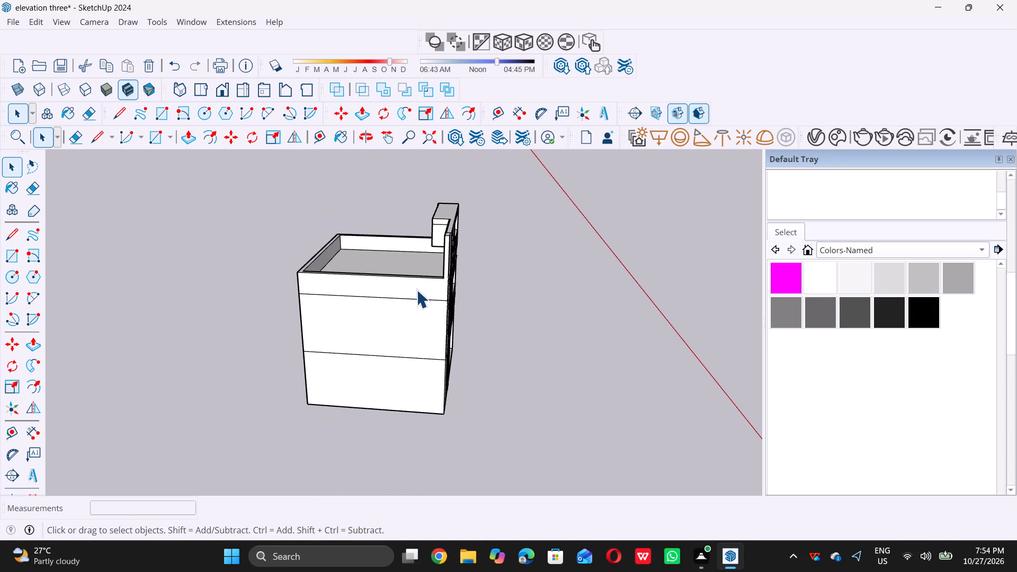
{"action": "middle_click_drag", "start_coordinate": [448, 255], "coordinate": [185, 212]}
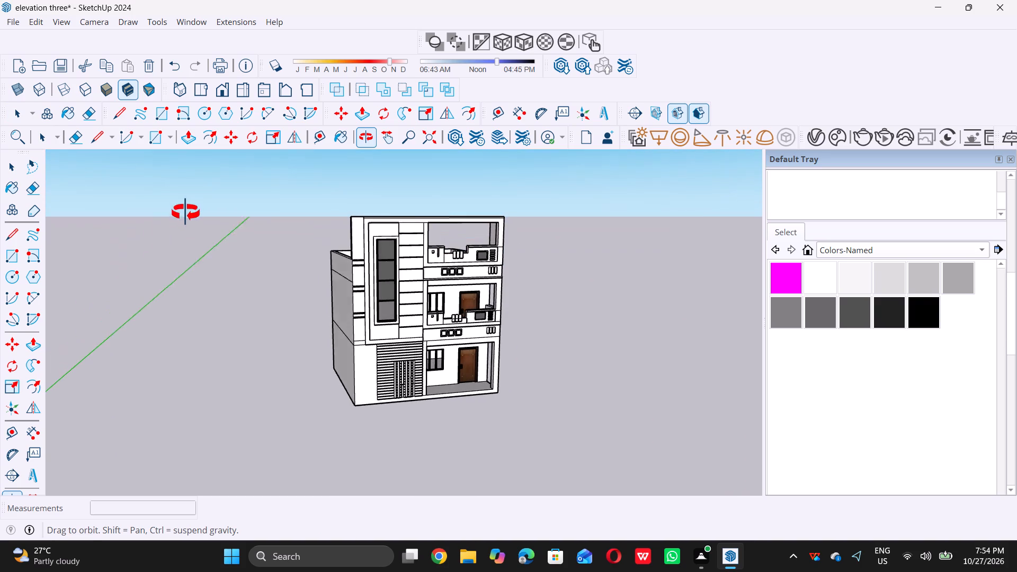
{"action": "middle_click_drag", "start_coordinate": [185, 212], "coordinate": [179, 212]}
{"action": "middle_click_drag", "start_coordinate": [244, 199], "coordinate": [277, 334]}
{"action": "scroll", "coordinate": [343, 287], "scroll_direction": "up", "scroll_amount": 9}
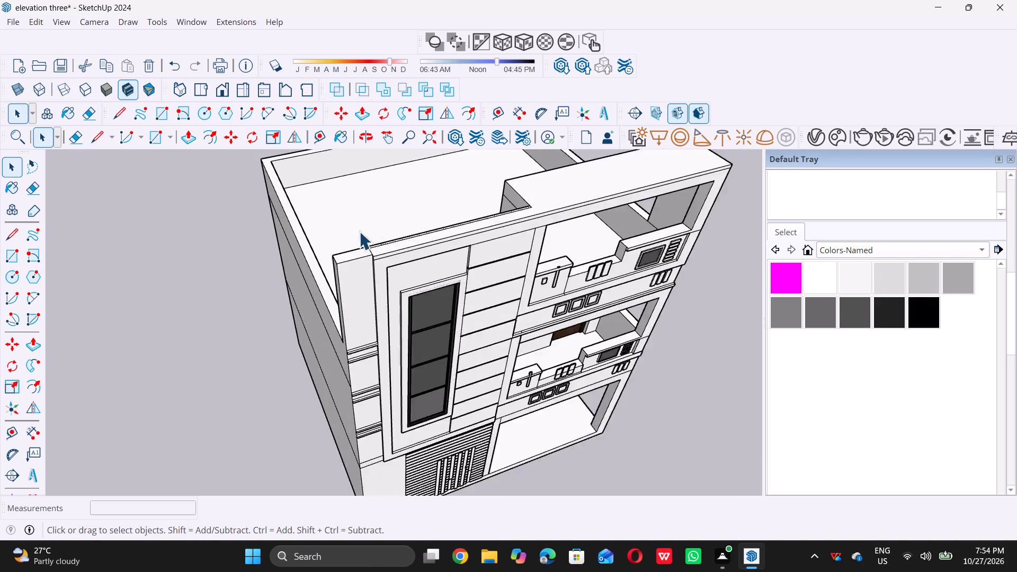
{"action": "scroll", "coordinate": [359, 231], "scroll_direction": "up", "scroll_amount": 6}
{"action": "scroll", "coordinate": [322, 265], "scroll_direction": "down", "scroll_amount": 6}
{"action": "middle_click_drag", "start_coordinate": [327, 277], "coordinate": [365, 326]}
{"action": "scroll", "coordinate": [365, 355], "scroll_direction": "up", "scroll_amount": 7}
{"action": "key", "text": "l"}
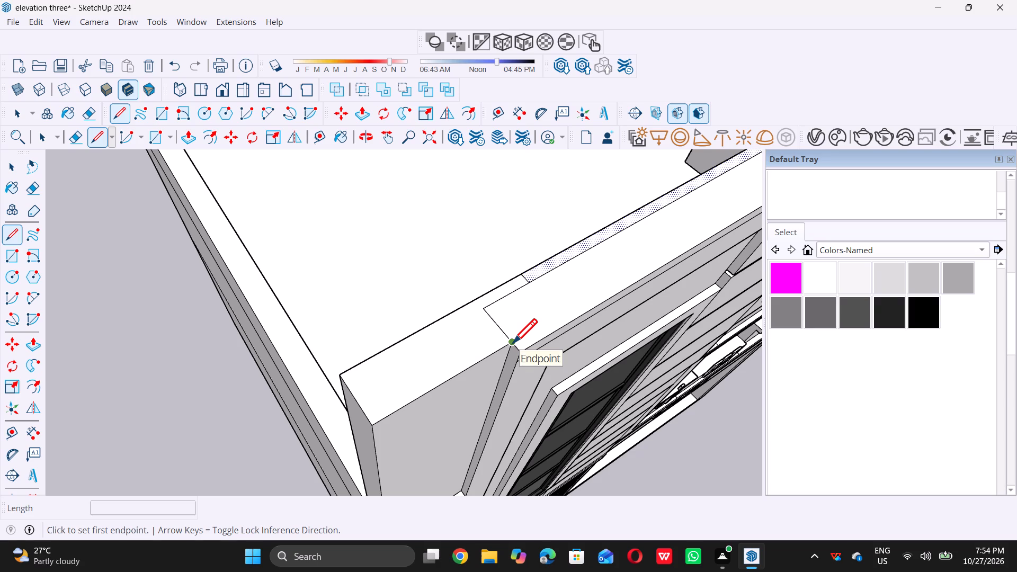
{"action": "scroll", "coordinate": [509, 344], "scroll_direction": "down", "scroll_amount": 1}
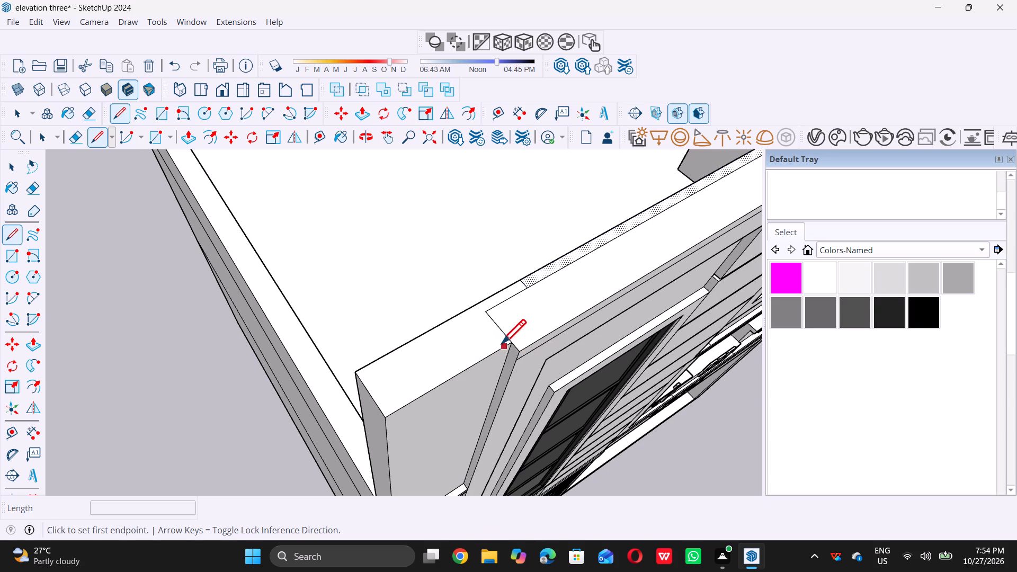
{"action": "key", "text": "space"}
{"action": "key", "text": "e"}
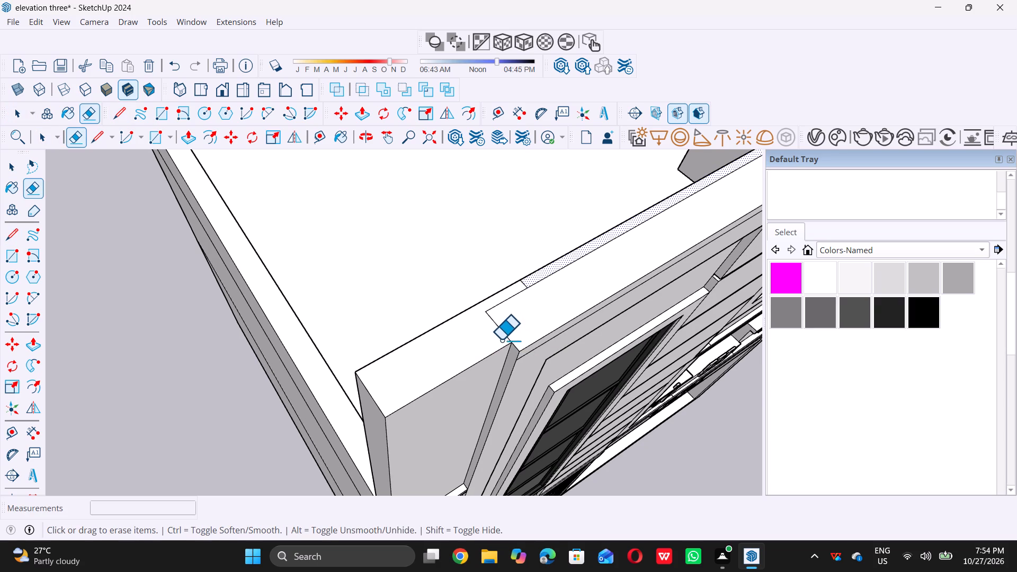
{"action": "left_click", "coordinate": [498, 327]}
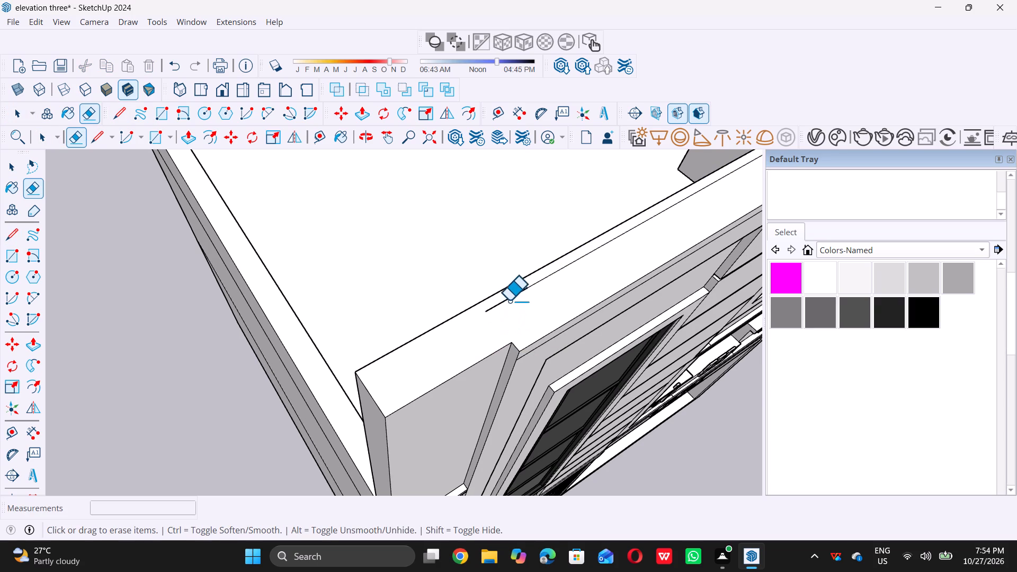
{"action": "left_click", "coordinate": [510, 299]}
{"action": "triple_click", "coordinate": [537, 282]}
{"action": "left_click", "coordinate": [537, 281]}
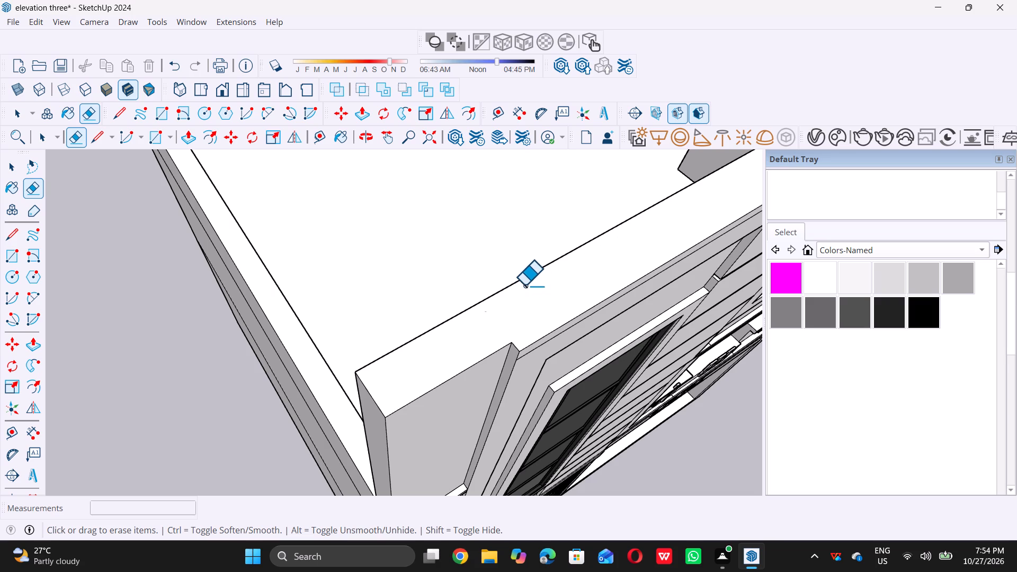
{"action": "double_click", "coordinate": [524, 285]}
{"action": "scroll", "coordinate": [448, 349], "scroll_direction": "down", "scroll_amount": 6}
{"action": "key", "text": "space"}
Draw a 9" line across the frame's top from the short edge stub at the balcony roof's corner to the front edge.
{"action": "scroll", "coordinate": [425, 382], "scroll_direction": "down", "scroll_amount": 3}
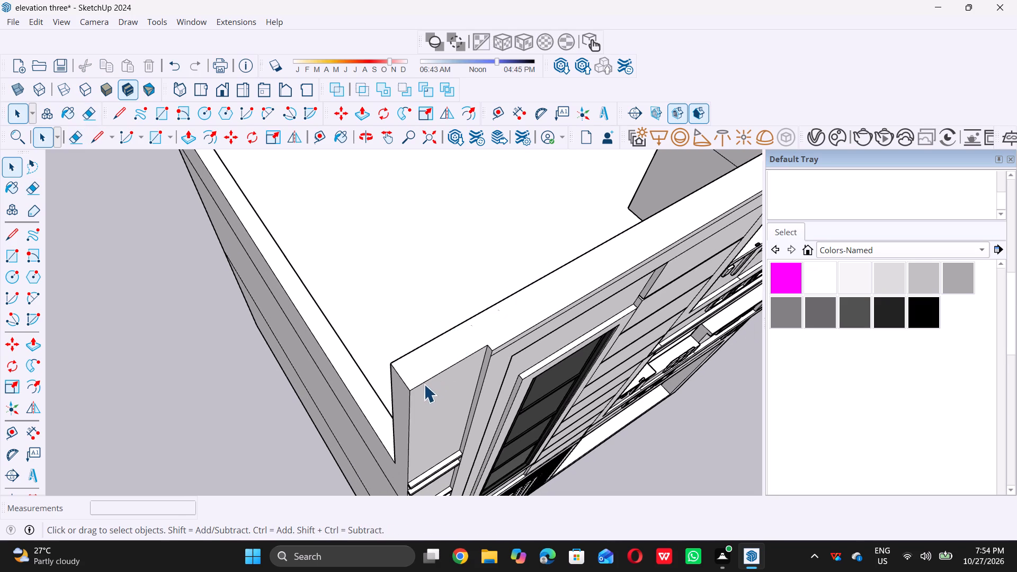
{"action": "scroll", "coordinate": [424, 384], "scroll_direction": "down", "scroll_amount": 7}
{"action": "middle_click_drag", "start_coordinate": [426, 380], "coordinate": [456, 358]}
{"action": "scroll", "coordinate": [637, 218], "scroll_direction": "up", "scroll_amount": 19}
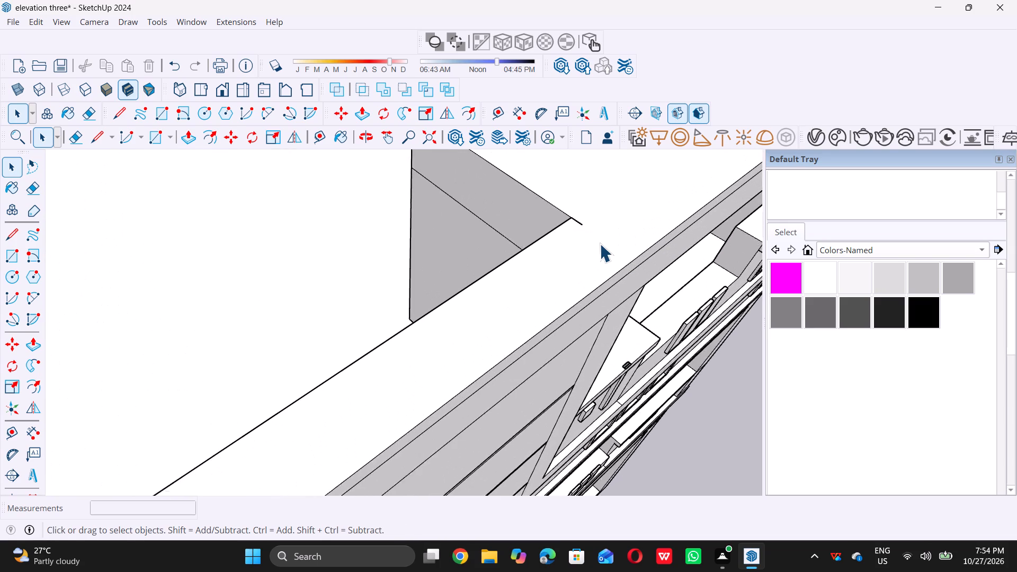
{"action": "key", "text": "l"}
{"action": "left_click", "coordinate": [577, 216]}
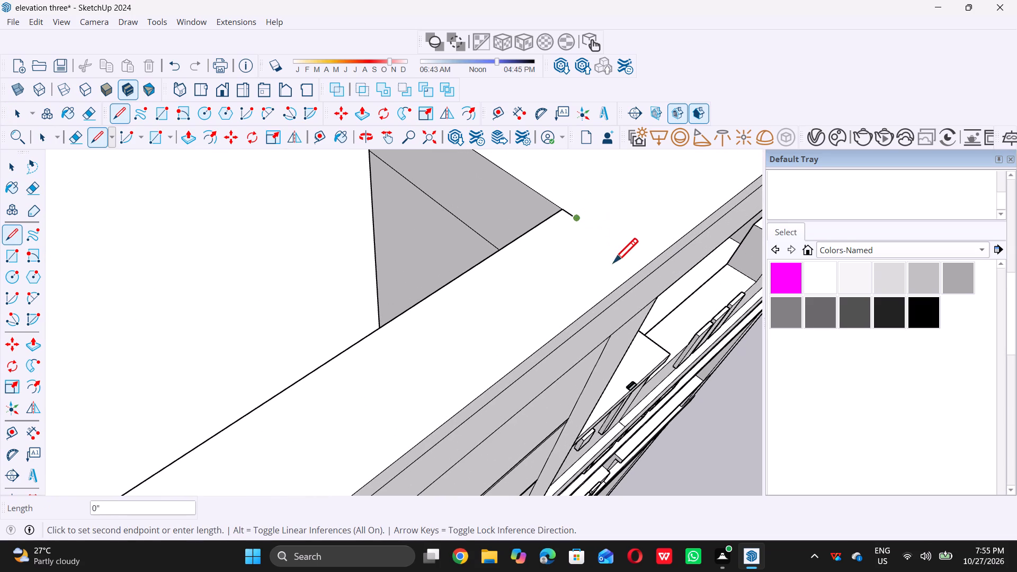
{"action": "double_click", "coordinate": [641, 266]}
{"action": "key", "text": "space"}
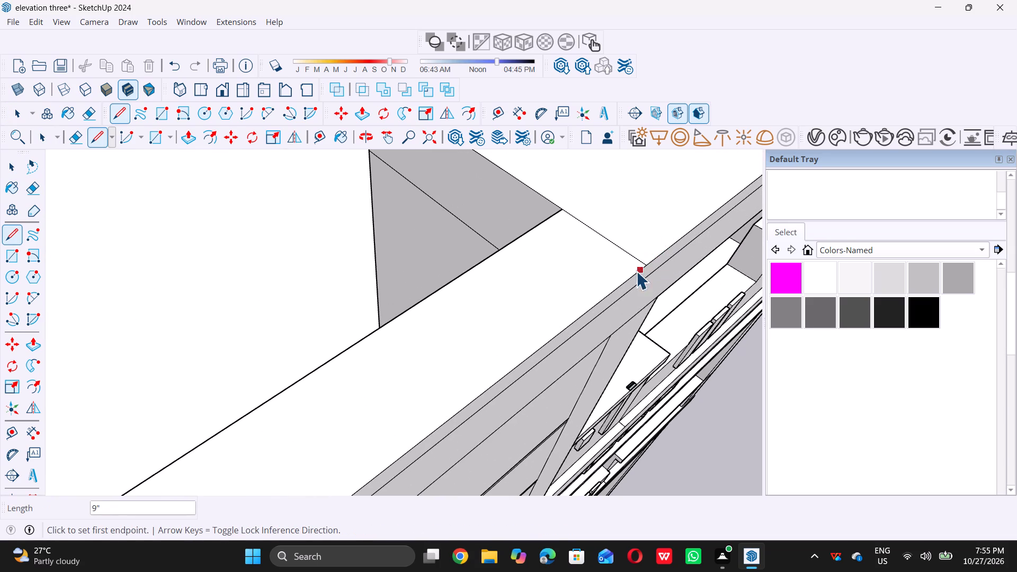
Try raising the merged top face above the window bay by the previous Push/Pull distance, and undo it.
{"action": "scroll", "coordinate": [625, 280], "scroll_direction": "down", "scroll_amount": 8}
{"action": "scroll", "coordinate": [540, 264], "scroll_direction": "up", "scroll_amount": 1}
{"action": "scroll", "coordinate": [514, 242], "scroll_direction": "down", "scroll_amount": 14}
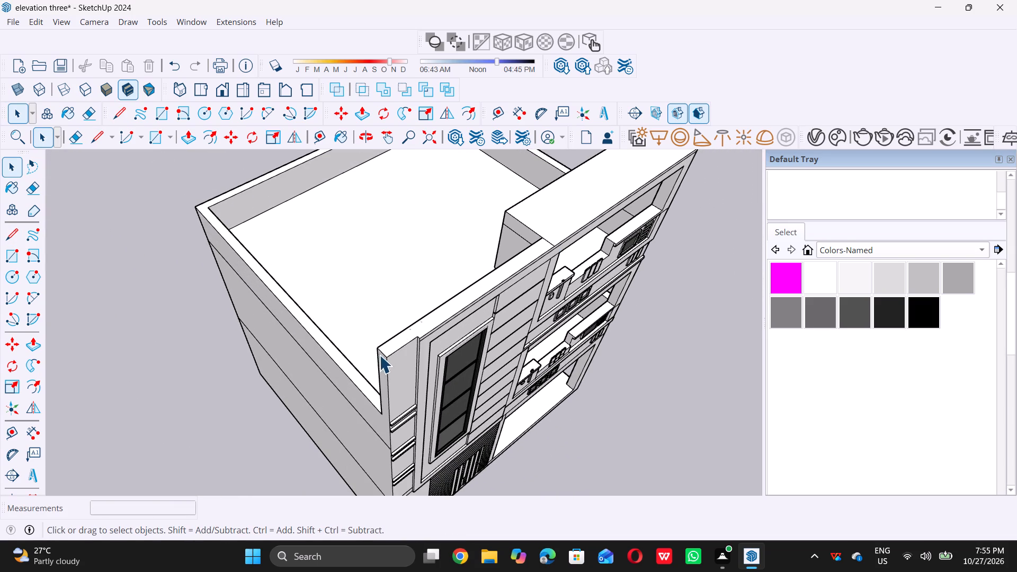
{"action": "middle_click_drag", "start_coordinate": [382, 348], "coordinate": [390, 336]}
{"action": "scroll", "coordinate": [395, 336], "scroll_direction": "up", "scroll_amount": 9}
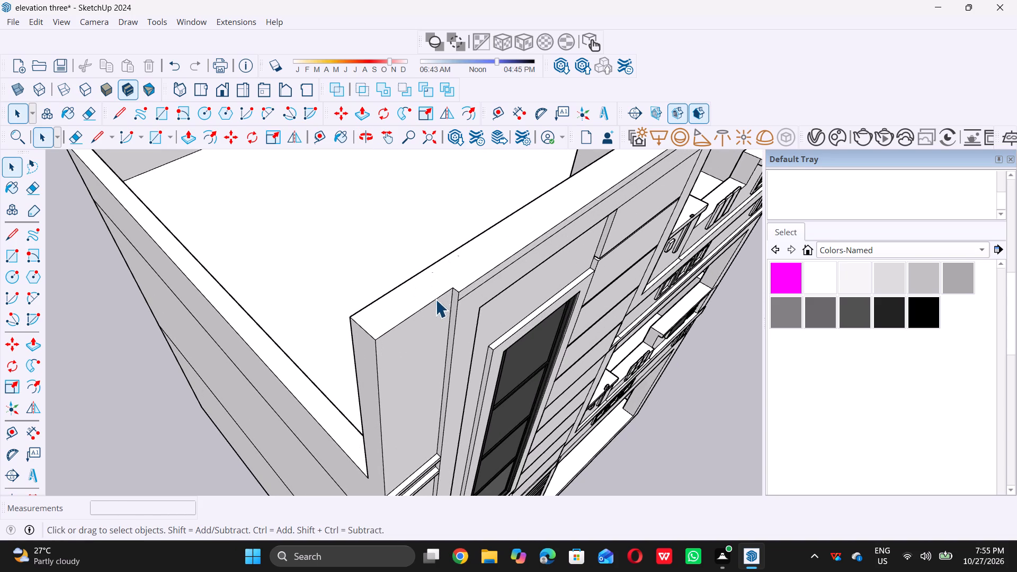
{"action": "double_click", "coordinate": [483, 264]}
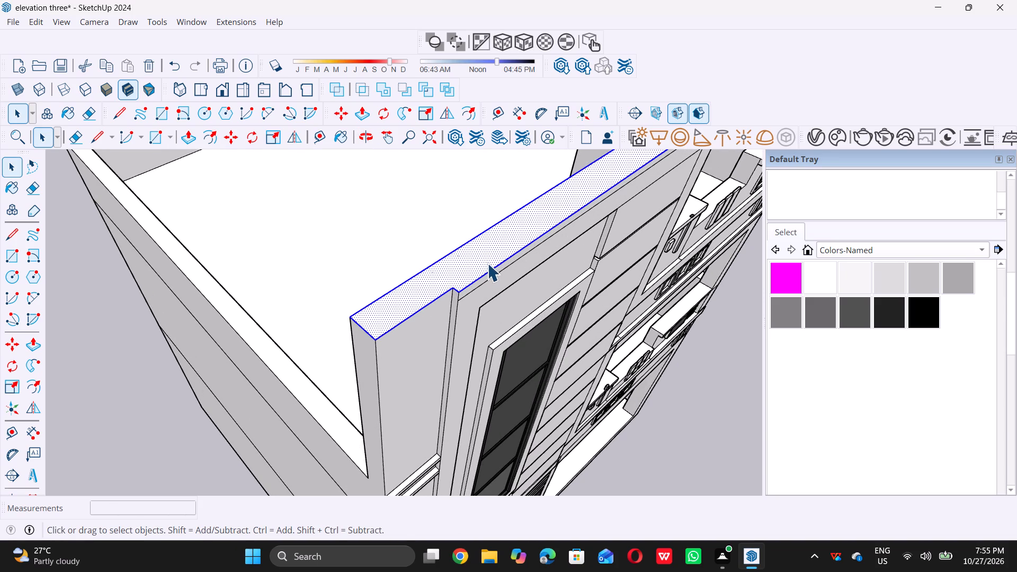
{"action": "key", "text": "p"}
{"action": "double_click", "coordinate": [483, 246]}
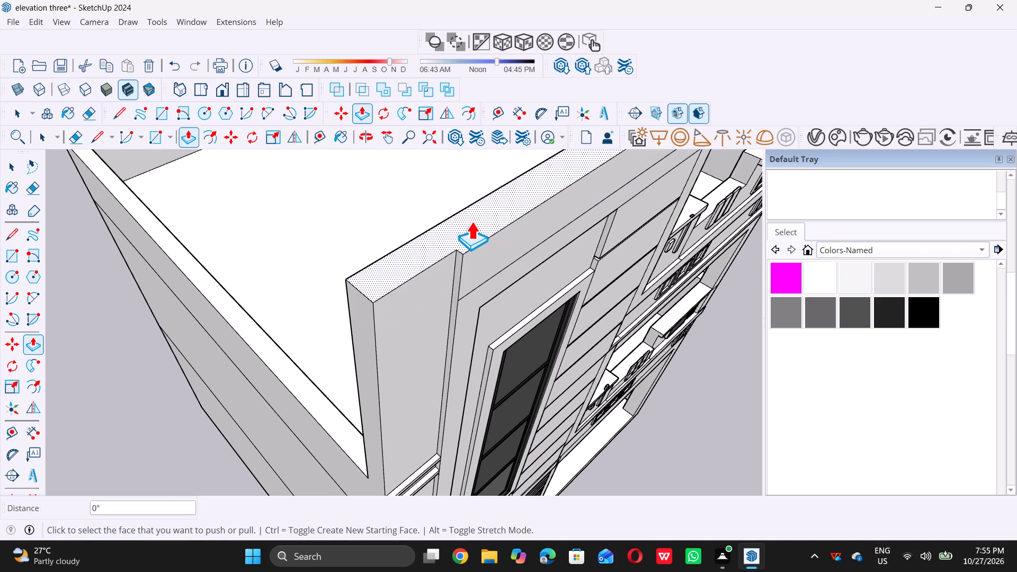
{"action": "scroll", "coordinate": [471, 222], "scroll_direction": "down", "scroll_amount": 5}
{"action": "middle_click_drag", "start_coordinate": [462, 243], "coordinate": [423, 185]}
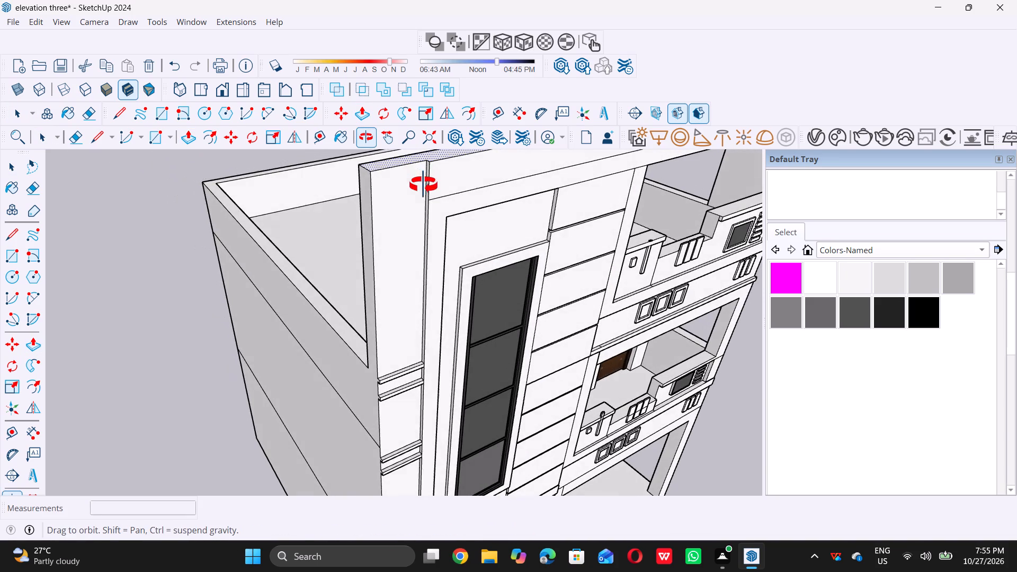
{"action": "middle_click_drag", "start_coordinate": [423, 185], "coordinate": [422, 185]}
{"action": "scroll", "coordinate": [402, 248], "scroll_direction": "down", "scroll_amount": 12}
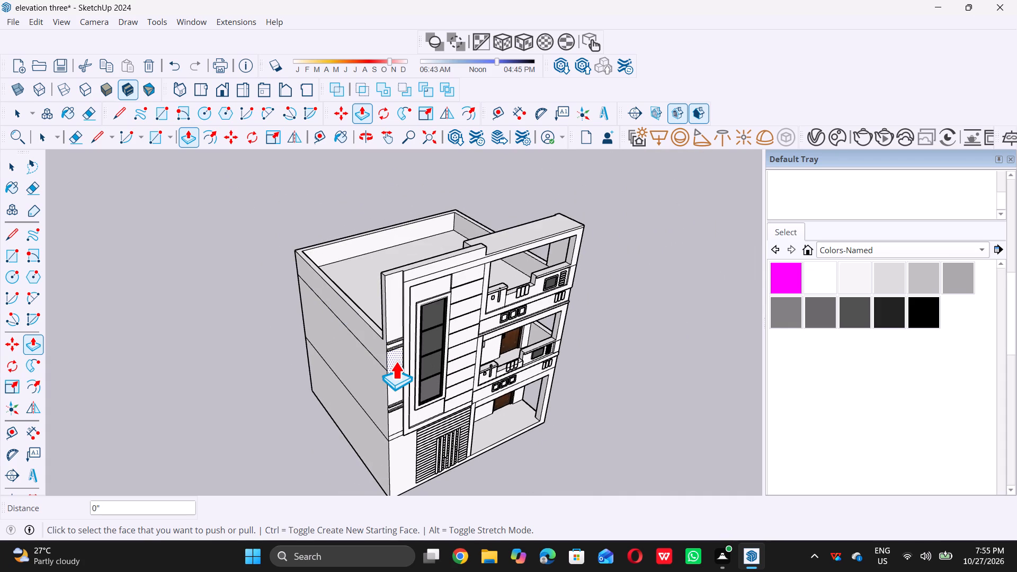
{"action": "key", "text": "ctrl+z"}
Push/Pull the merged top face over the corner strip and window bay up 2'.
{"action": "scroll", "coordinate": [432, 276], "scroll_direction": "up", "scroll_amount": 12}
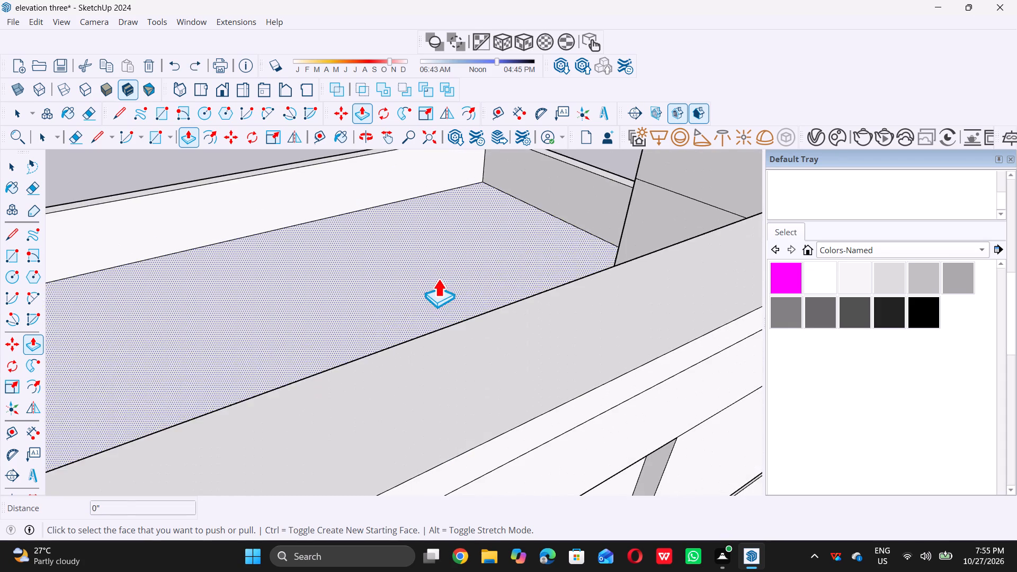
{"action": "scroll", "coordinate": [440, 281], "scroll_direction": "down", "scroll_amount": 3}
{"action": "left_click", "coordinate": [450, 296]}
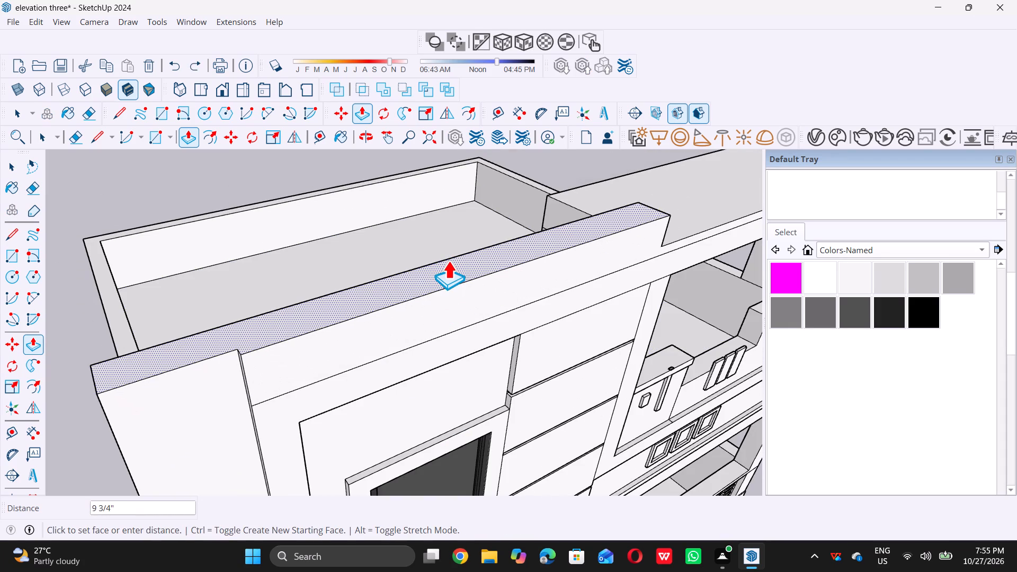
{"action": "key", "text": "2"}
{"action": "key", "text": "apostrophe"}
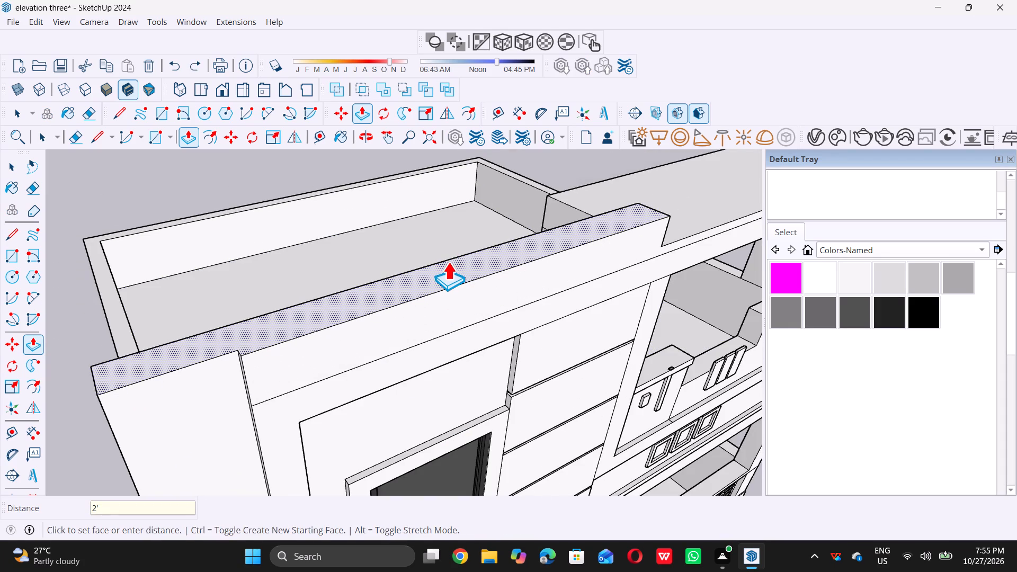
{"action": "key", "text": "Return"}
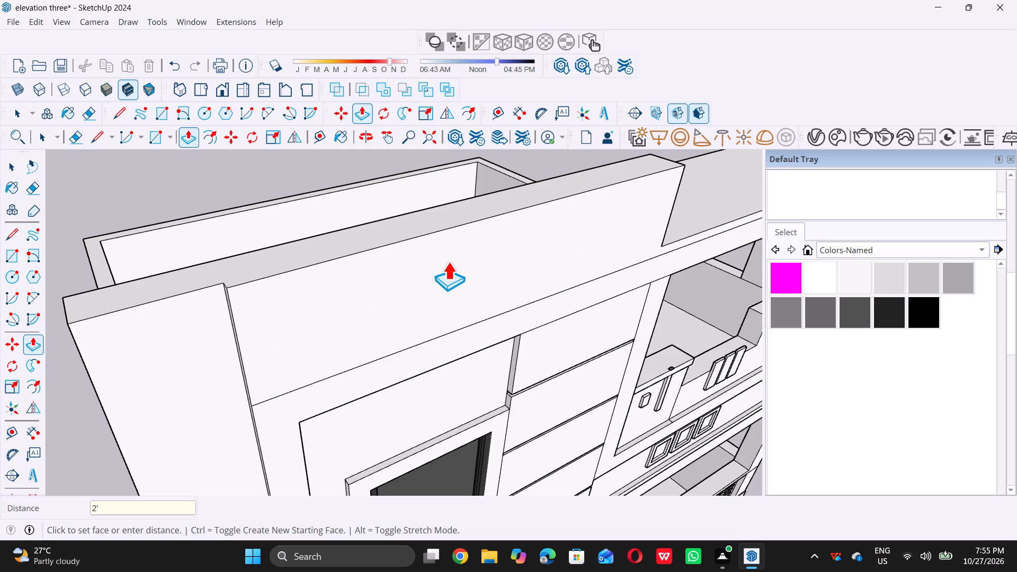
{"action": "key", "text": "space"}
Examine the raised top section from the front and at its junction with the corner strip and frame.
{"action": "scroll", "coordinate": [442, 274], "scroll_direction": "down", "scroll_amount": 17}
{"action": "middle_click_drag", "start_coordinate": [440, 332], "coordinate": [380, 260]}
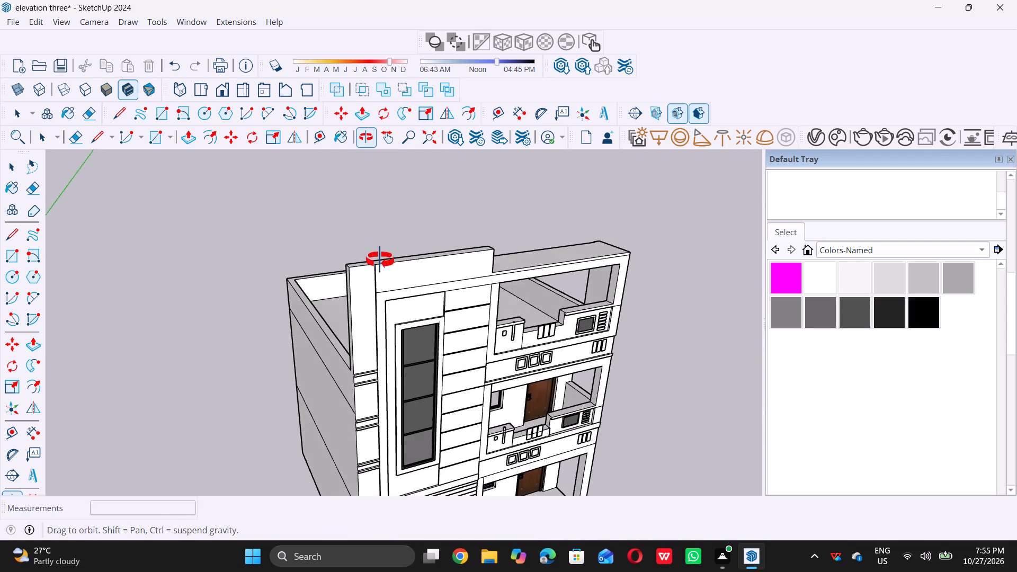
{"action": "middle_click_drag", "start_coordinate": [380, 260], "coordinate": [371, 252]}
{"action": "scroll", "coordinate": [371, 252], "scroll_direction": "up", "scroll_amount": 1}
{"action": "scroll", "coordinate": [361, 275], "scroll_direction": "down", "scroll_amount": 3}
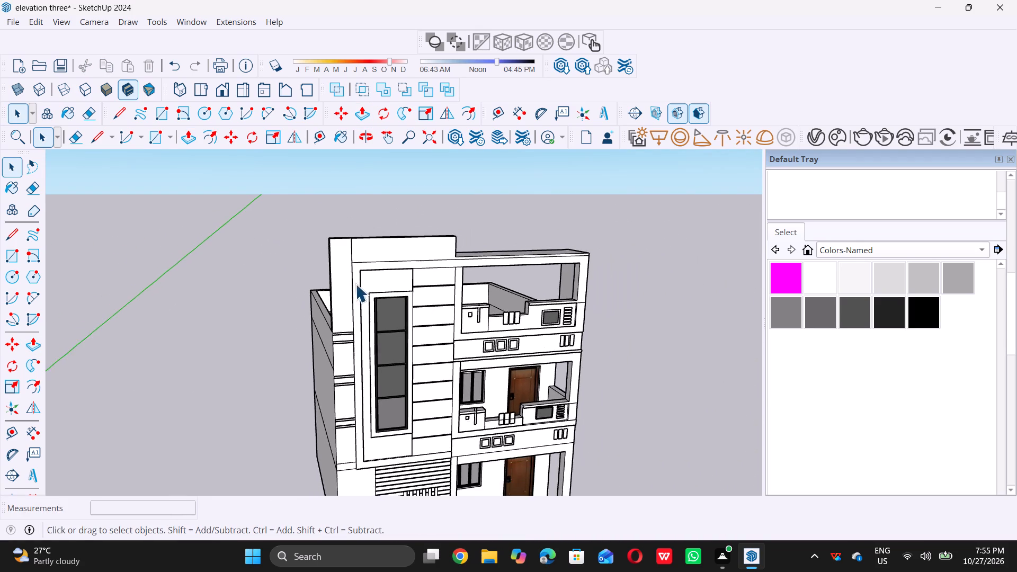
{"action": "scroll", "coordinate": [355, 284], "scroll_direction": "down", "scroll_amount": 1}
{"action": "middle_click_drag", "start_coordinate": [355, 284], "coordinate": [319, 252]}
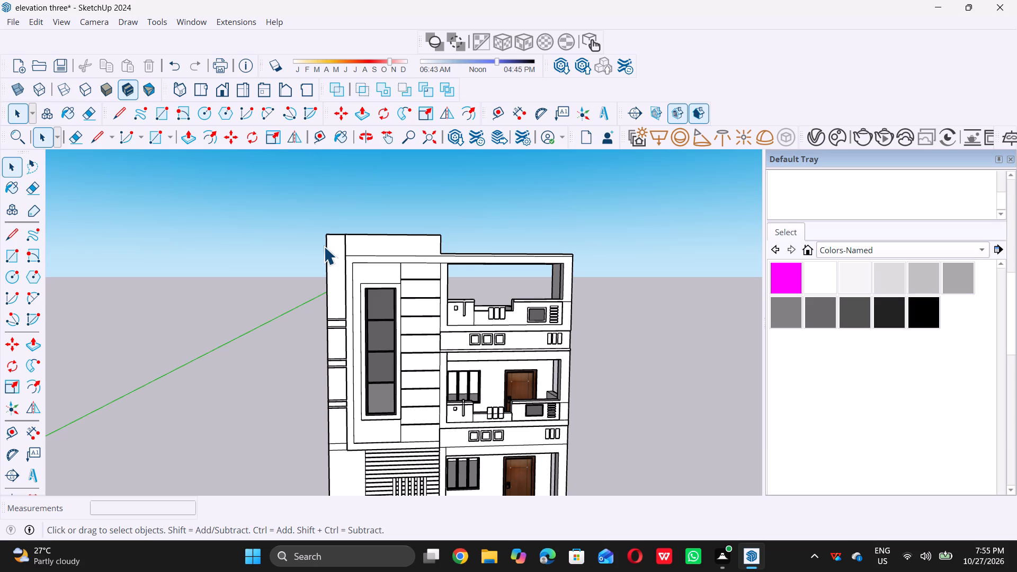
{"action": "middle_click_drag", "start_coordinate": [325, 245], "coordinate": [319, 243]}
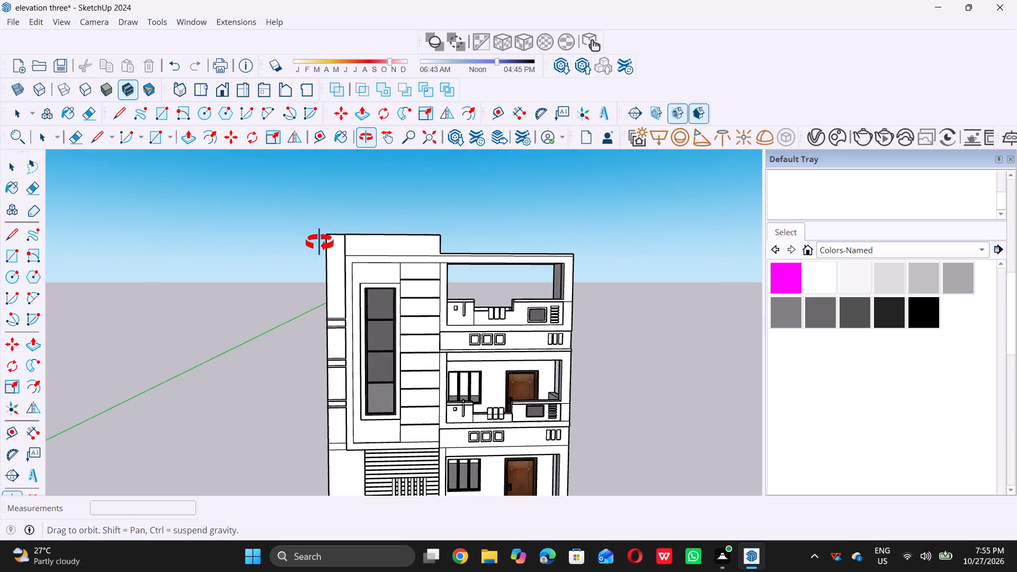
{"action": "middle_click_drag", "start_coordinate": [319, 243], "coordinate": [318, 243]}
{"action": "scroll", "coordinate": [341, 252], "scroll_direction": "up", "scroll_amount": 9}
{"action": "scroll", "coordinate": [342, 244], "scroll_direction": "down", "scroll_amount": 8}
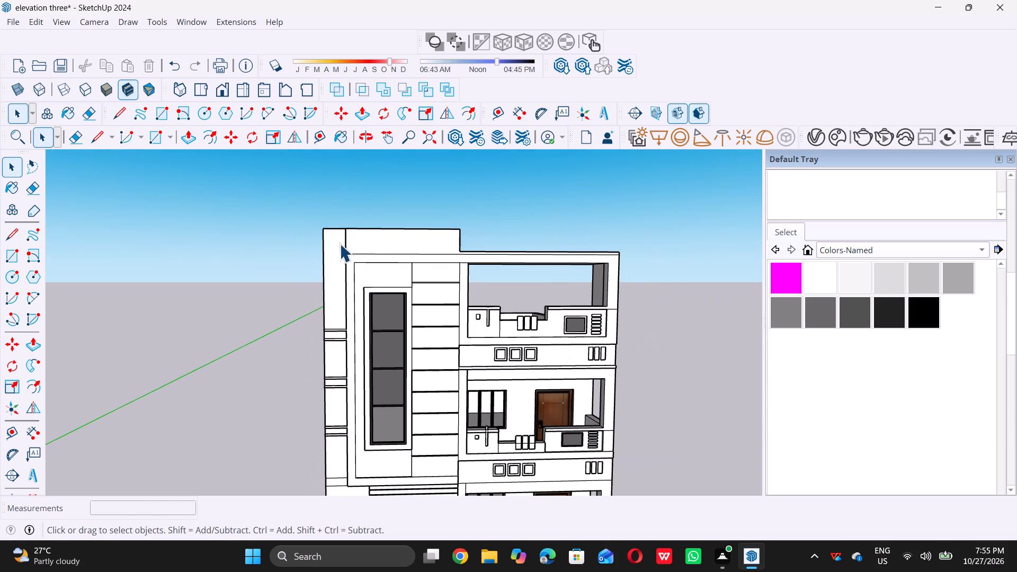
{"action": "scroll", "coordinate": [471, 354], "scroll_direction": "up", "scroll_amount": 10}
{"action": "scroll", "coordinate": [489, 355], "scroll_direction": "down", "scroll_amount": 6}
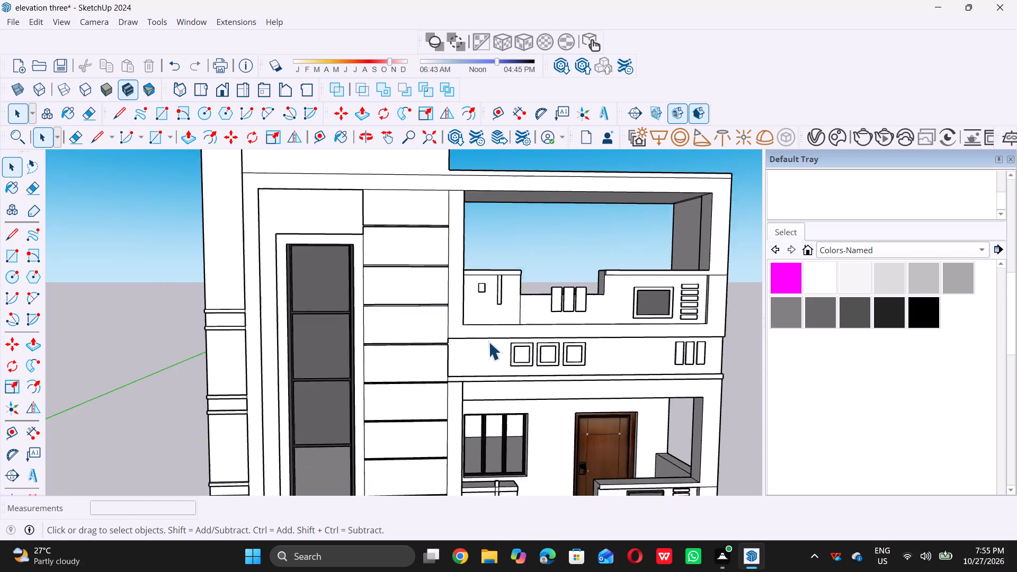
{"action": "scroll", "coordinate": [488, 342], "scroll_direction": "down", "scroll_amount": 5}
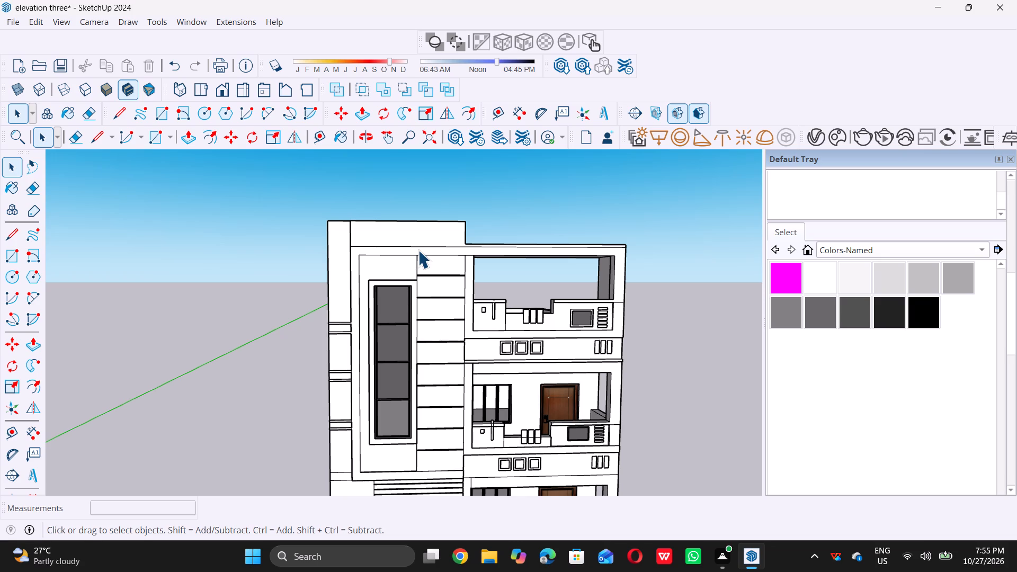
{"action": "scroll", "coordinate": [413, 249], "scroll_direction": "up", "scroll_amount": 1}
{"action": "middle_click_drag", "start_coordinate": [413, 249], "coordinate": [408, 244]}
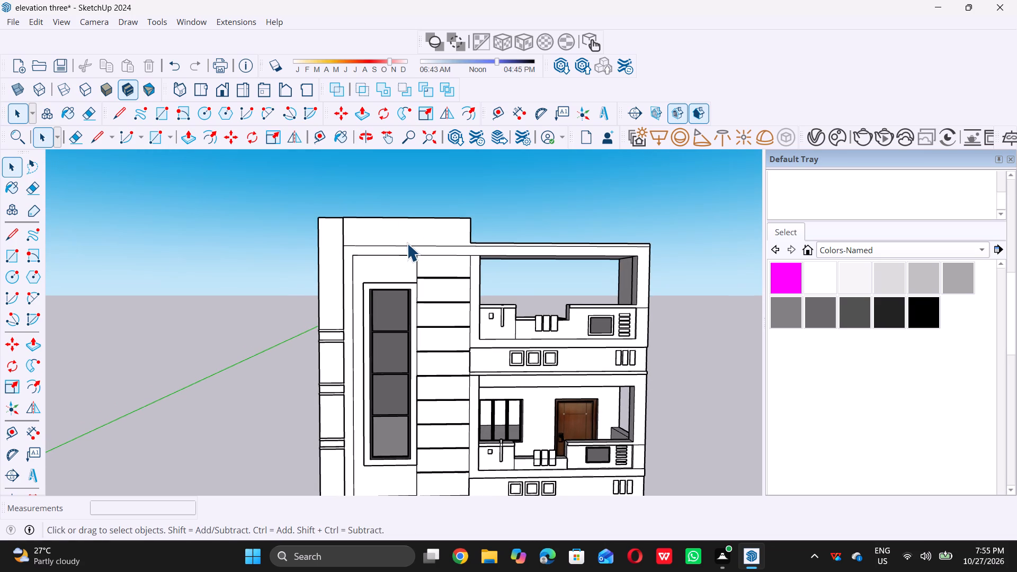
{"action": "scroll", "coordinate": [331, 240], "scroll_direction": "up", "scroll_amount": 8}
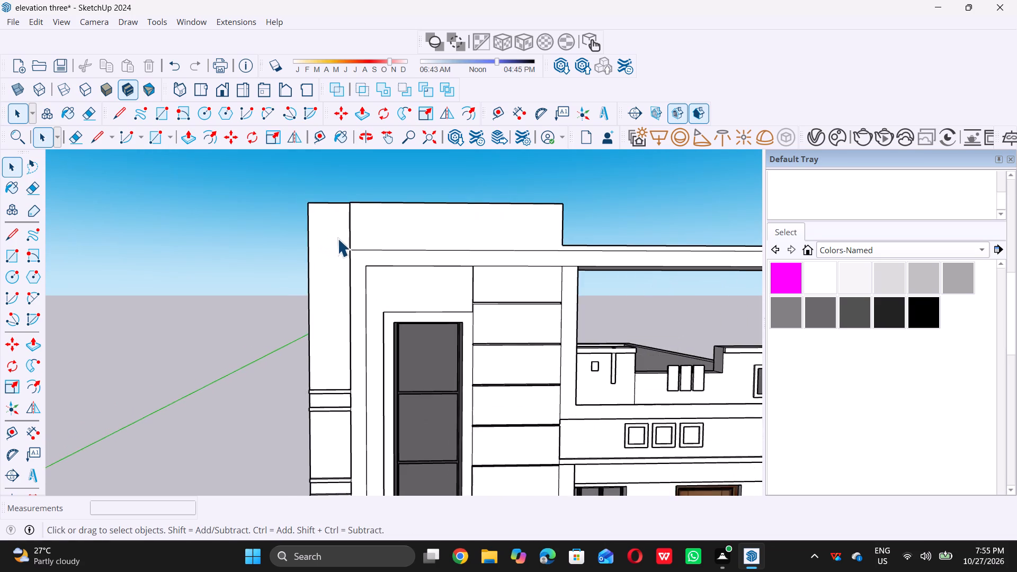
{"action": "scroll", "coordinate": [337, 238], "scroll_direction": "up", "scroll_amount": 2}
{"action": "middle_click_drag", "start_coordinate": [338, 238], "coordinate": [437, 280]}
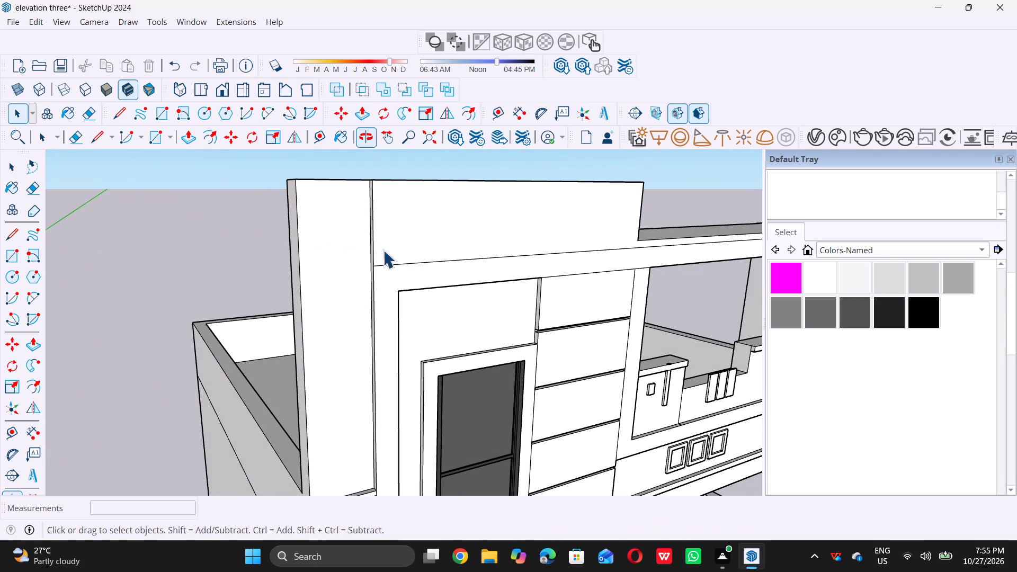
{"action": "scroll", "coordinate": [351, 239], "scroll_direction": "up", "scroll_amount": 15}
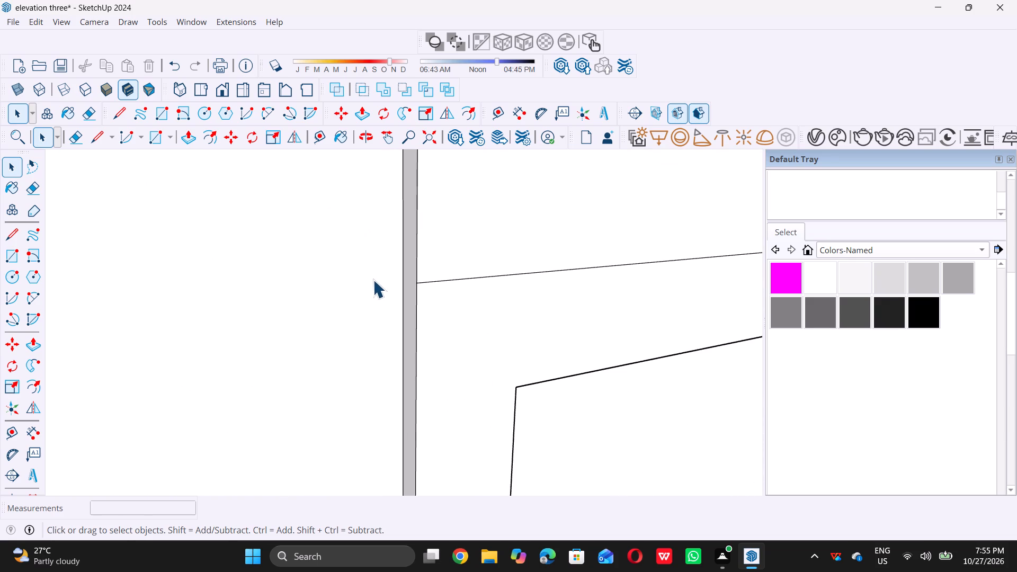
Continue the frame's top line across the narrow return face and 2' across the corner strip's front face.
{"action": "key", "text": "l"}
{"action": "left_click", "coordinate": [419, 283]}
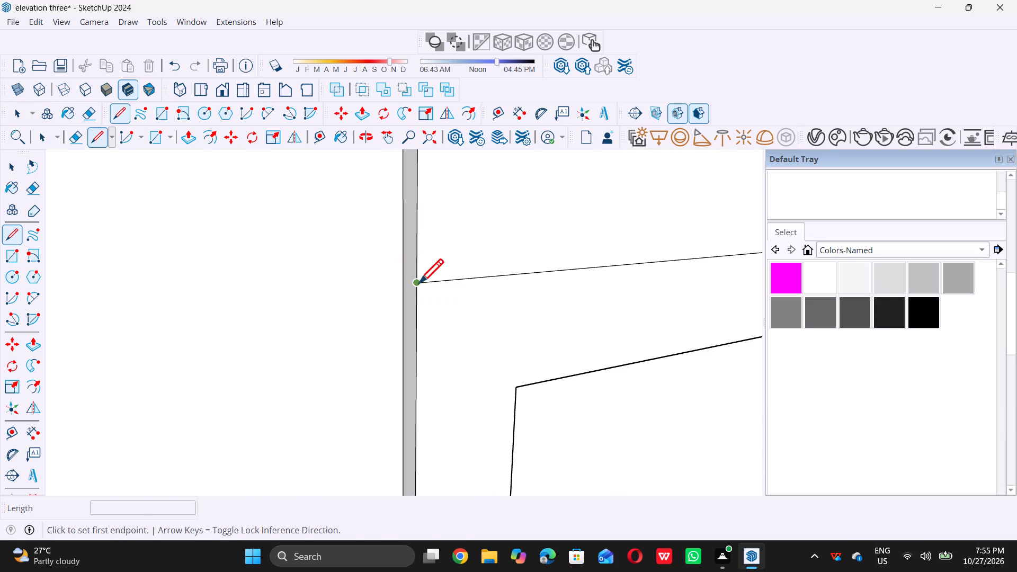
{"action": "left_click", "coordinate": [397, 277]}
{"action": "key", "text": "space"}
{"action": "scroll", "coordinate": [424, 316], "scroll_direction": "down", "scroll_amount": 2}
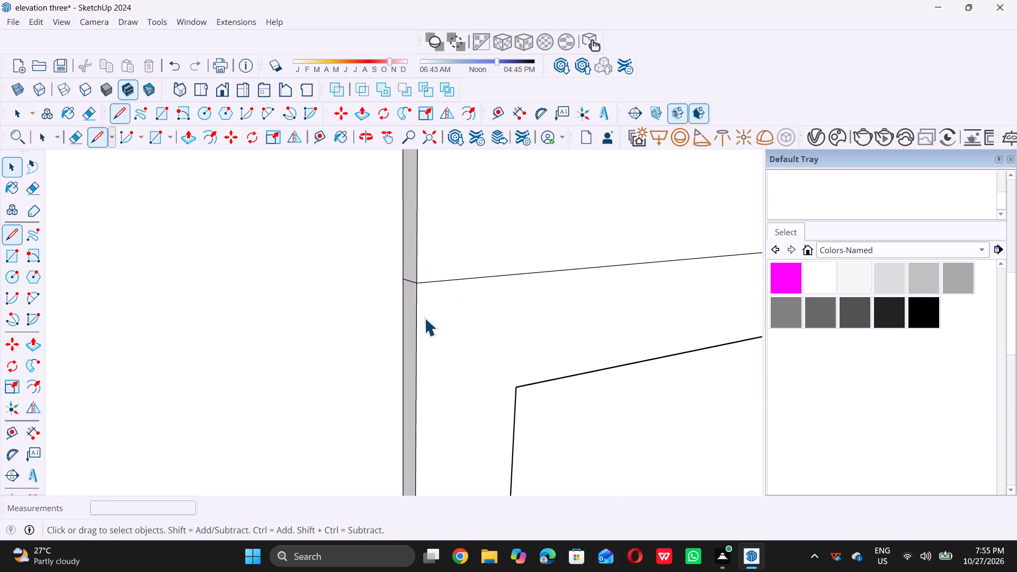
{"action": "scroll", "coordinate": [424, 318], "scroll_direction": "down", "scroll_amount": 10}
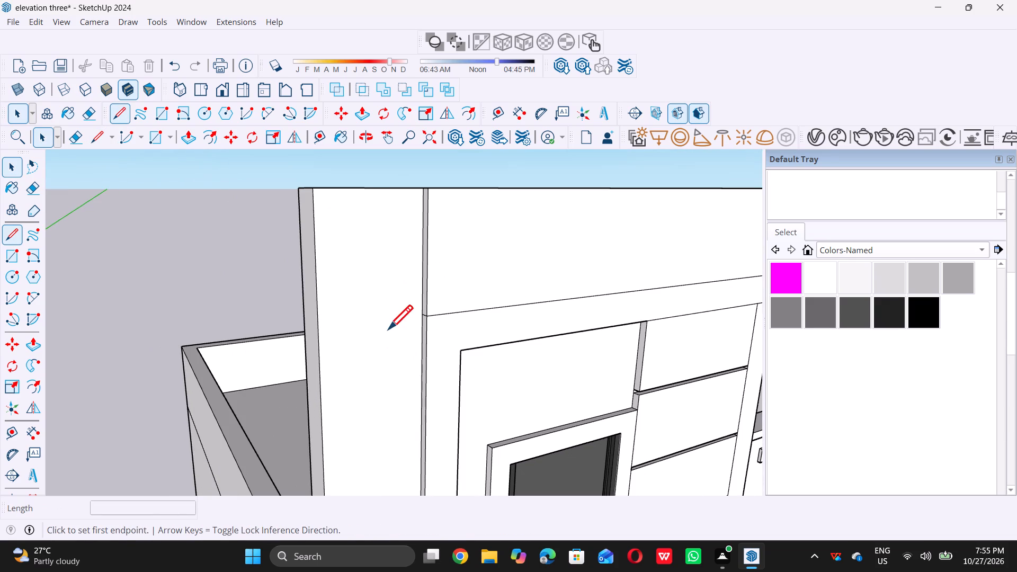
{"action": "key", "text": "l"}
{"action": "scroll", "coordinate": [409, 318], "scroll_direction": "up", "scroll_amount": 12}
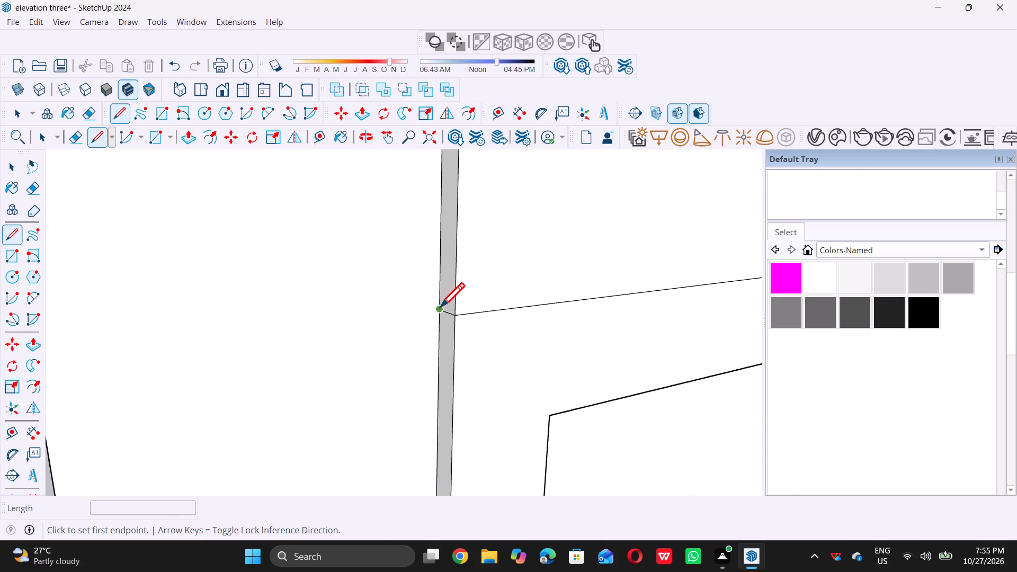
{"action": "left_click", "coordinate": [440, 307]}
{"action": "scroll", "coordinate": [439, 307], "scroll_direction": "down", "scroll_amount": 10}
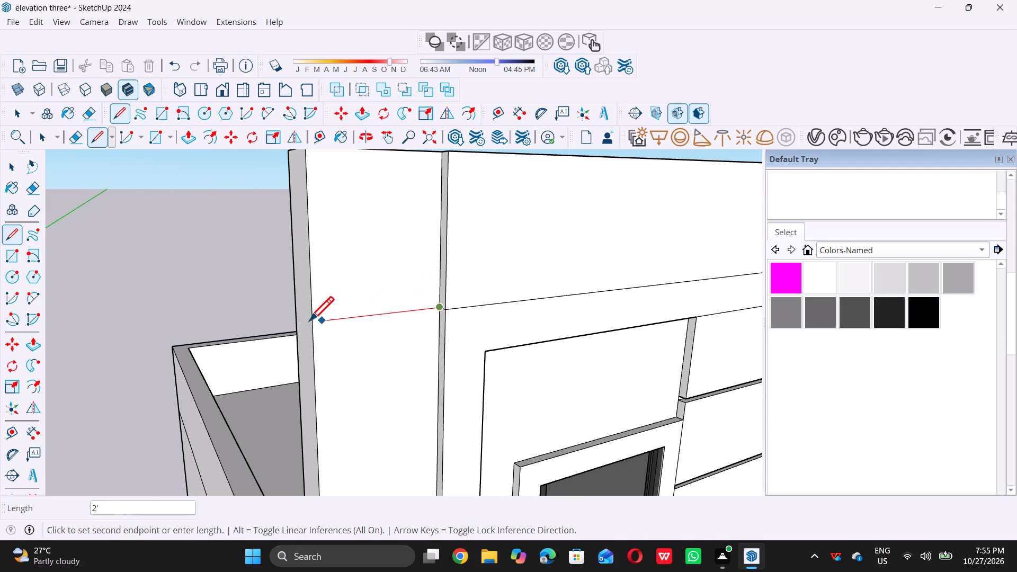
{"action": "left_click", "coordinate": [311, 320]}
{"action": "key", "text": "space"}
{"action": "scroll", "coordinate": [315, 326], "scroll_direction": "down", "scroll_amount": 9}
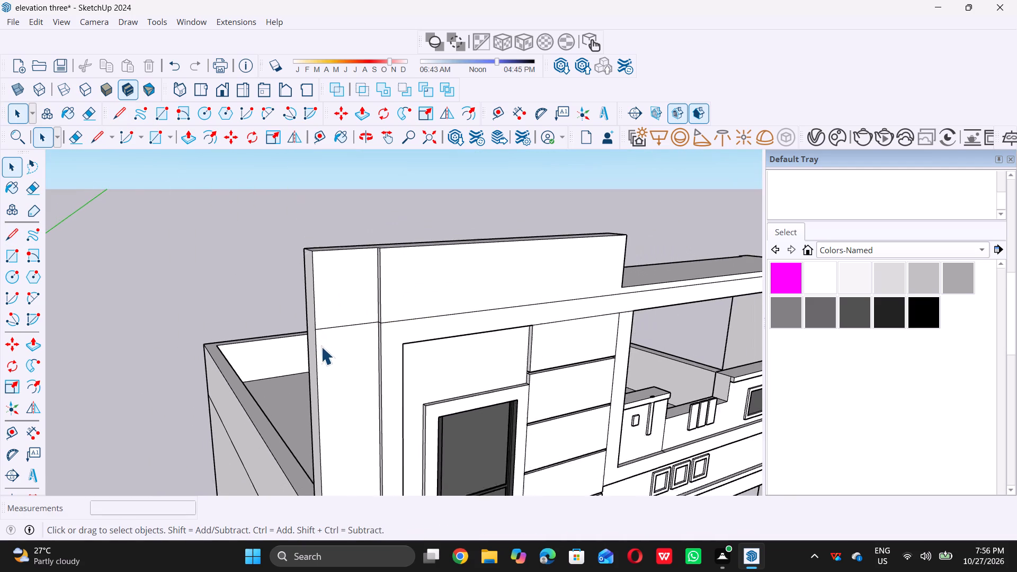
Examine the raised top section's front faces and the step between the corner strip and window bay.
{"action": "middle_click_drag", "start_coordinate": [343, 317], "coordinate": [345, 319]}
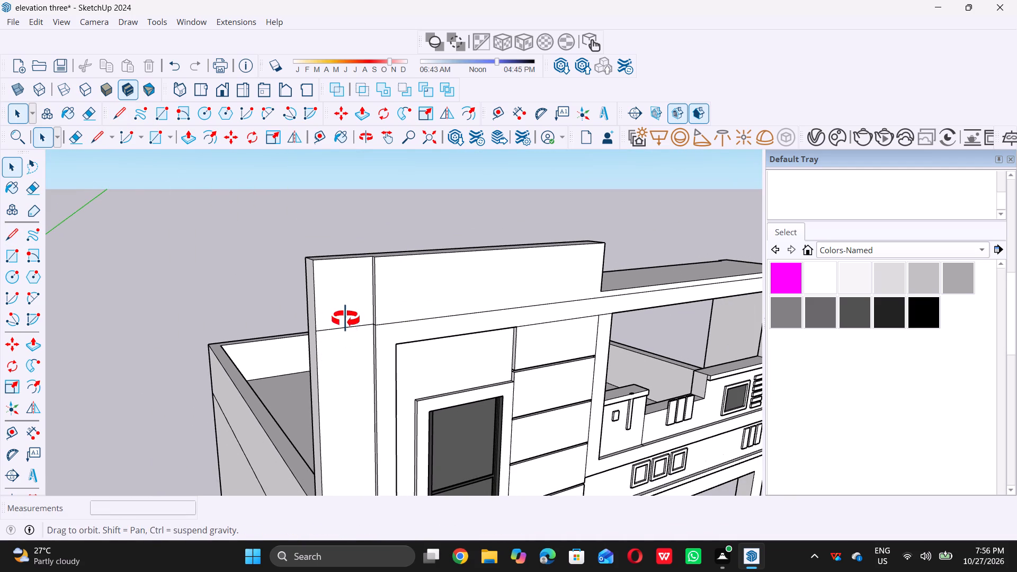
{"action": "middle_click_drag", "start_coordinate": [345, 319], "coordinate": [376, 337]}
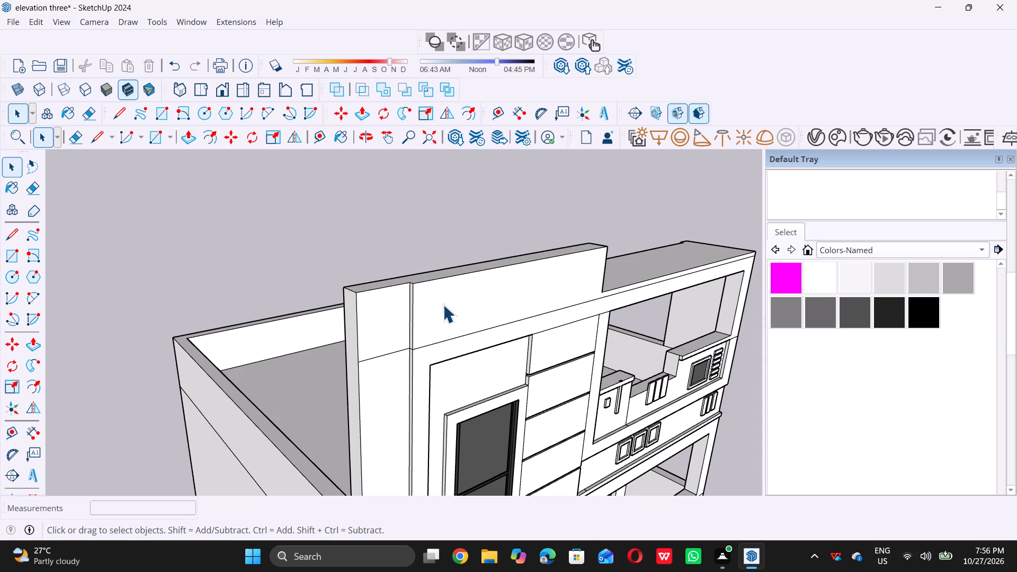
{"action": "left_click", "coordinate": [443, 305]}
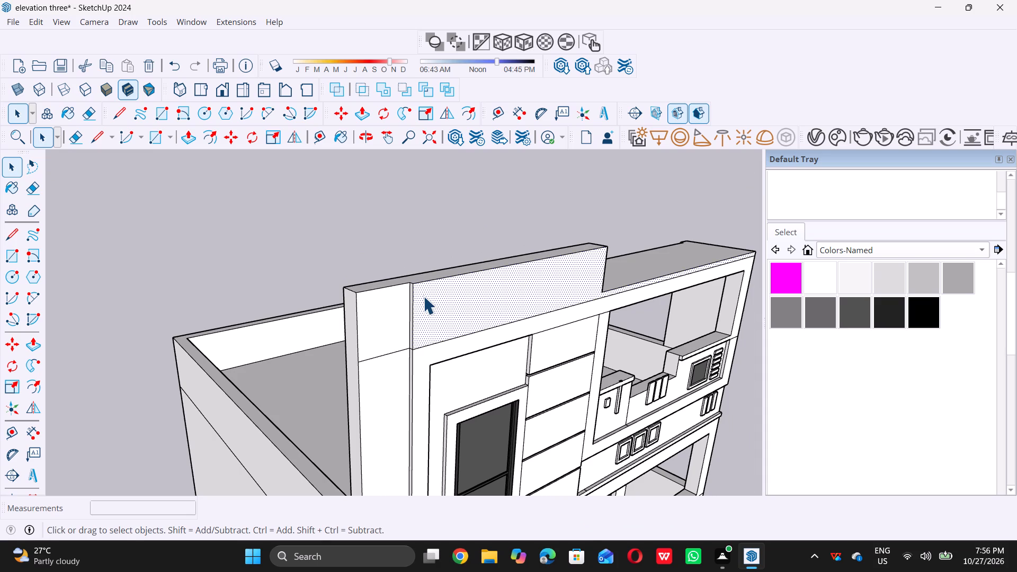
{"action": "left_click", "coordinate": [389, 215]}
{"action": "scroll", "coordinate": [383, 323], "scroll_direction": "up", "scroll_amount": 11}
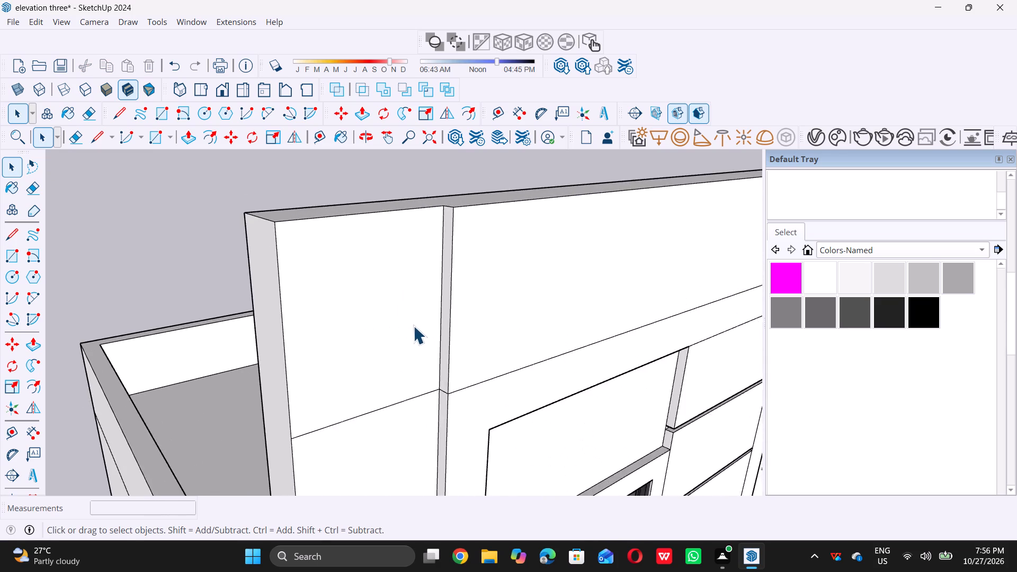
{"action": "scroll", "coordinate": [413, 326], "scroll_direction": "up", "scroll_amount": 2}
{"action": "scroll", "coordinate": [454, 326], "scroll_direction": "down", "scroll_amount": 6}
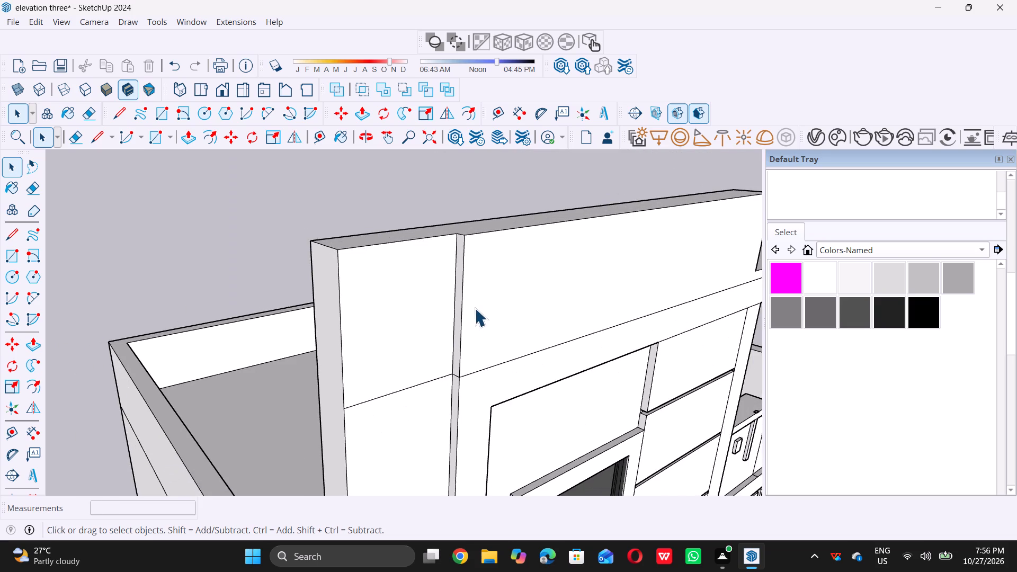
{"action": "scroll", "coordinate": [475, 308], "scroll_direction": "down", "scroll_amount": 4}
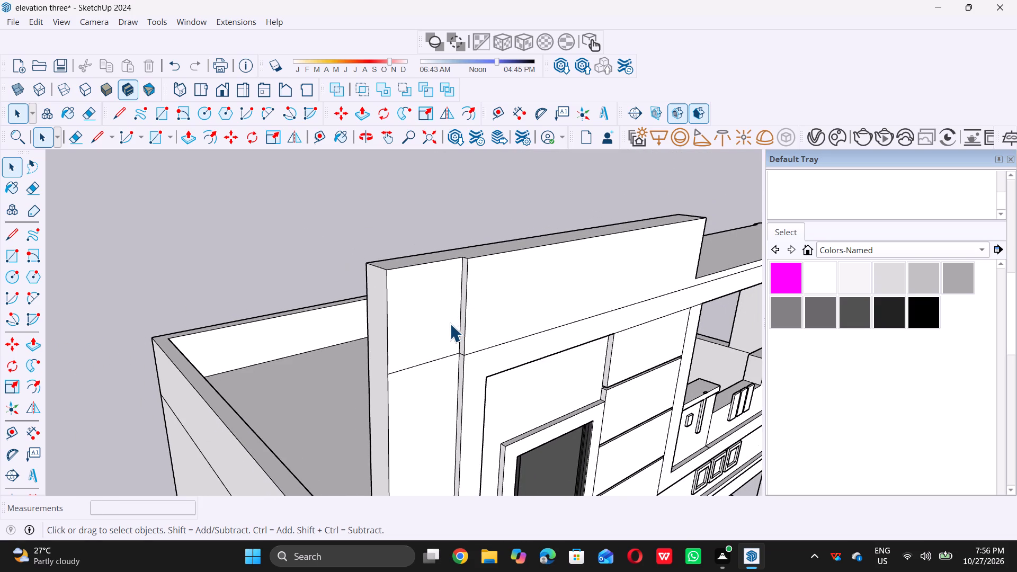
{"action": "scroll", "coordinate": [456, 291], "scroll_direction": "down", "scroll_amount": 6}
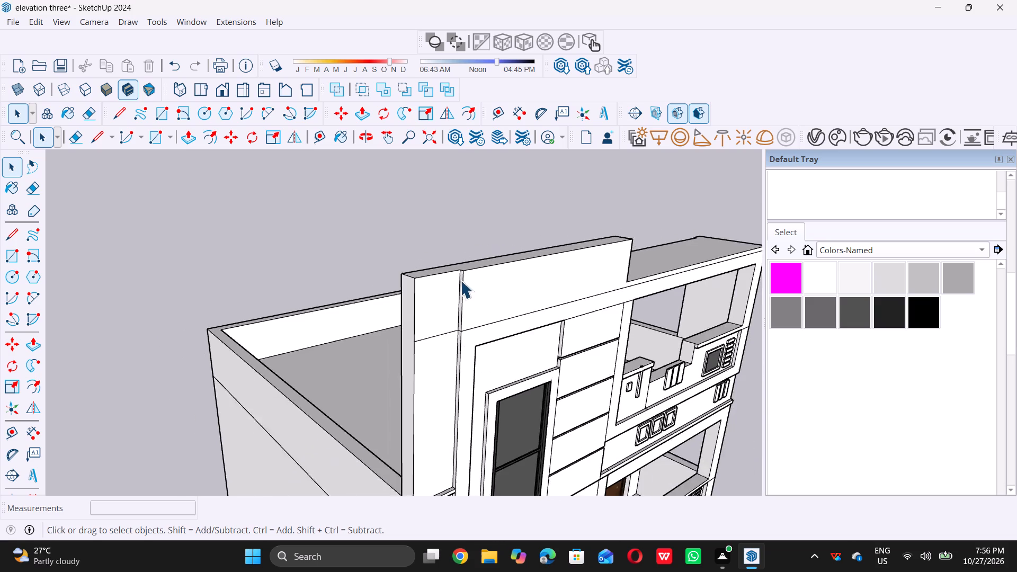
{"action": "scroll", "coordinate": [465, 252], "scroll_direction": "down", "scroll_amount": 4}
Draw a 10' 3" line along the raised section's top face from the corner strip's front corner to the far end edge.
{"action": "middle_click_drag", "start_coordinate": [467, 260], "coordinate": [469, 359]}
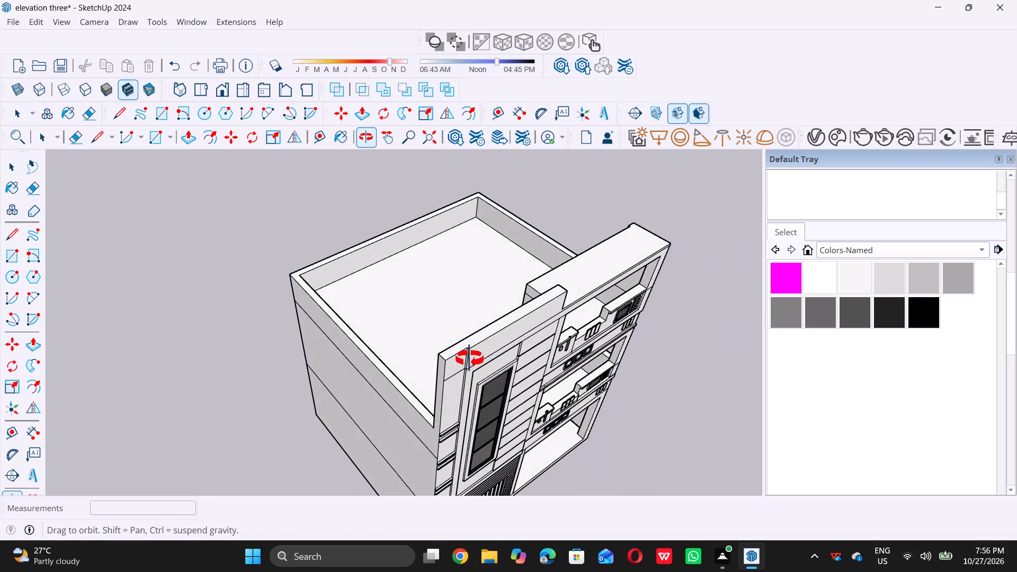
{"action": "middle_click_drag", "start_coordinate": [469, 359], "coordinate": [467, 360]}
{"action": "scroll", "coordinate": [467, 360], "scroll_direction": "up", "scroll_amount": 9}
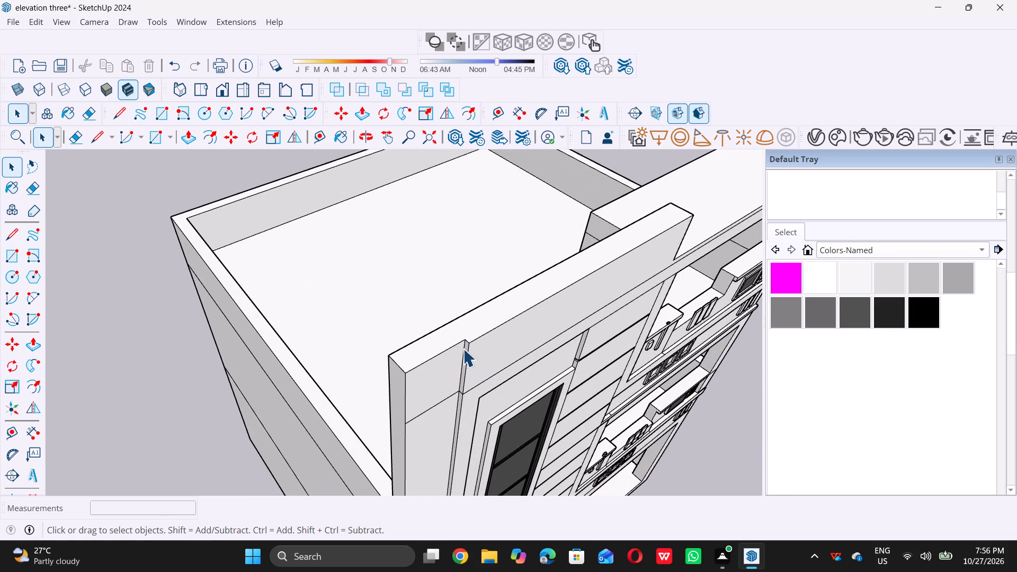
{"action": "key", "text": "l"}
{"action": "scroll", "coordinate": [464, 342], "scroll_direction": "up", "scroll_amount": 4}
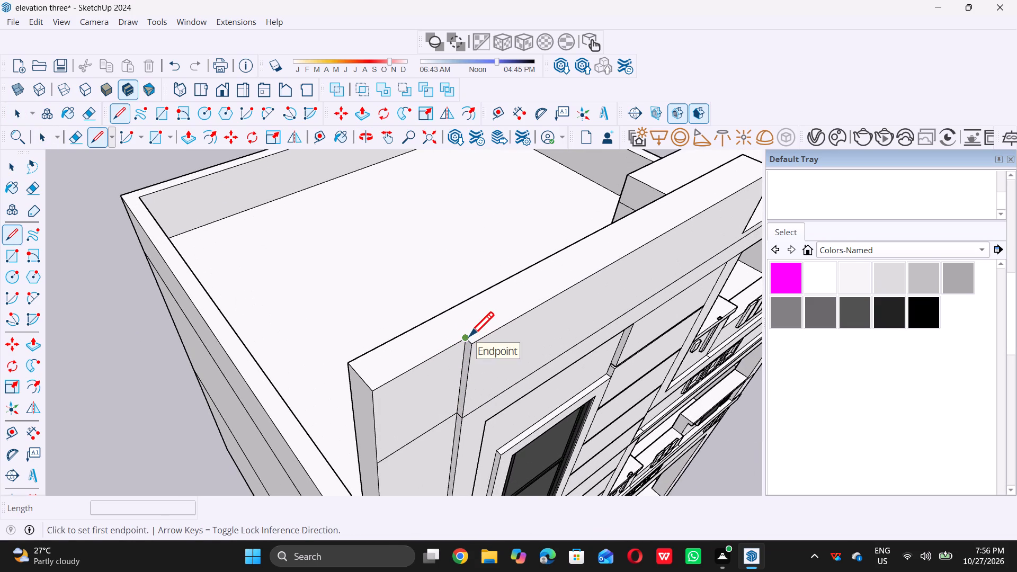
{"action": "left_click", "coordinate": [469, 336]}
{"action": "scroll", "coordinate": [468, 336], "scroll_direction": "down", "scroll_amount": 5}
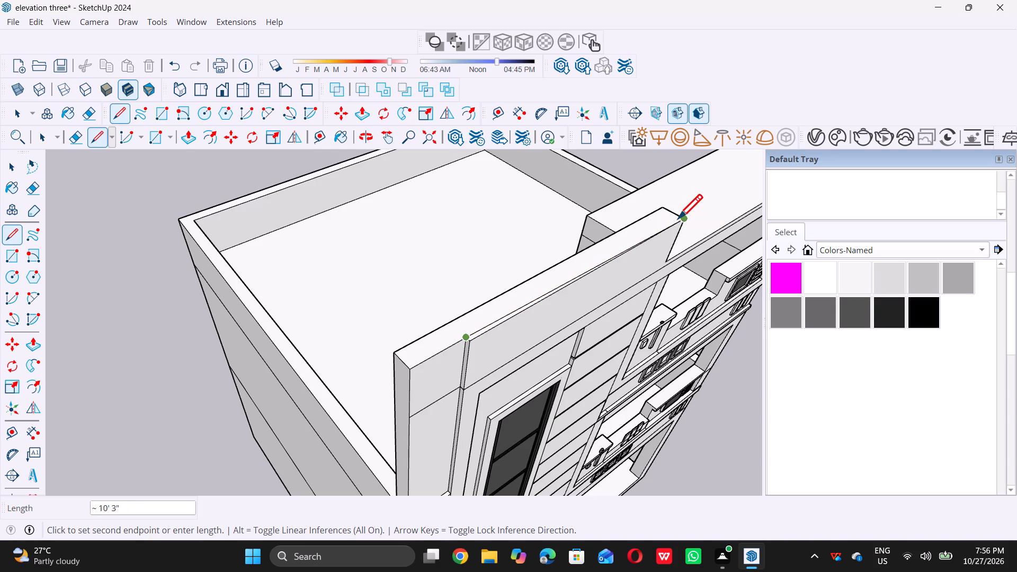
{"action": "scroll", "coordinate": [678, 218], "scroll_direction": "up", "scroll_amount": 5}
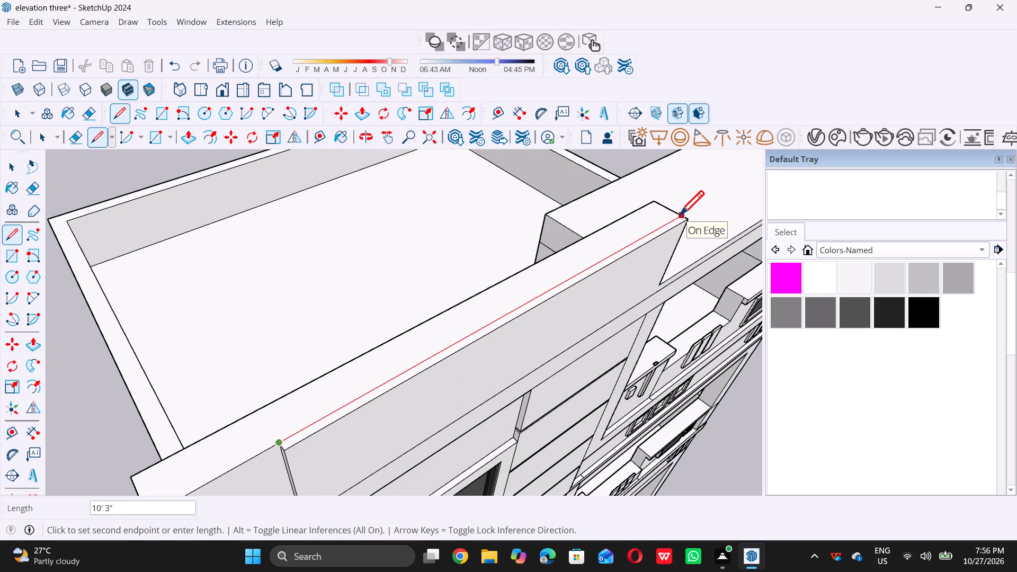
{"action": "double_click", "coordinate": [680, 215]}
{"action": "key", "text": "space"}
{"action": "scroll", "coordinate": [628, 257], "scroll_direction": "down", "scroll_amount": 10}
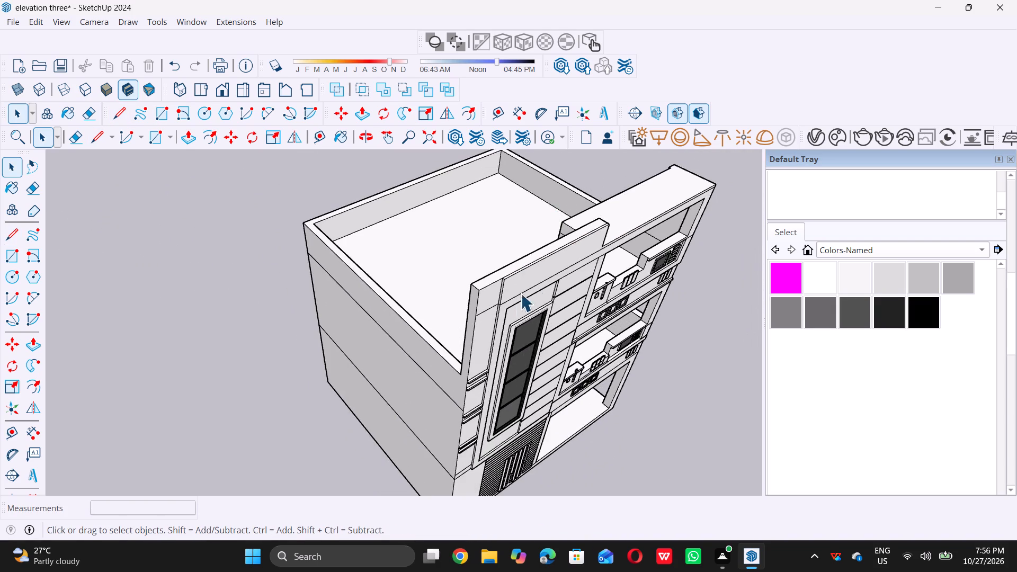
Draw a 3" line at the raised section's far end, from its bottom corner to the frame's front top edge.
{"action": "middle_click_drag", "start_coordinate": [511, 298], "coordinate": [424, 229]}
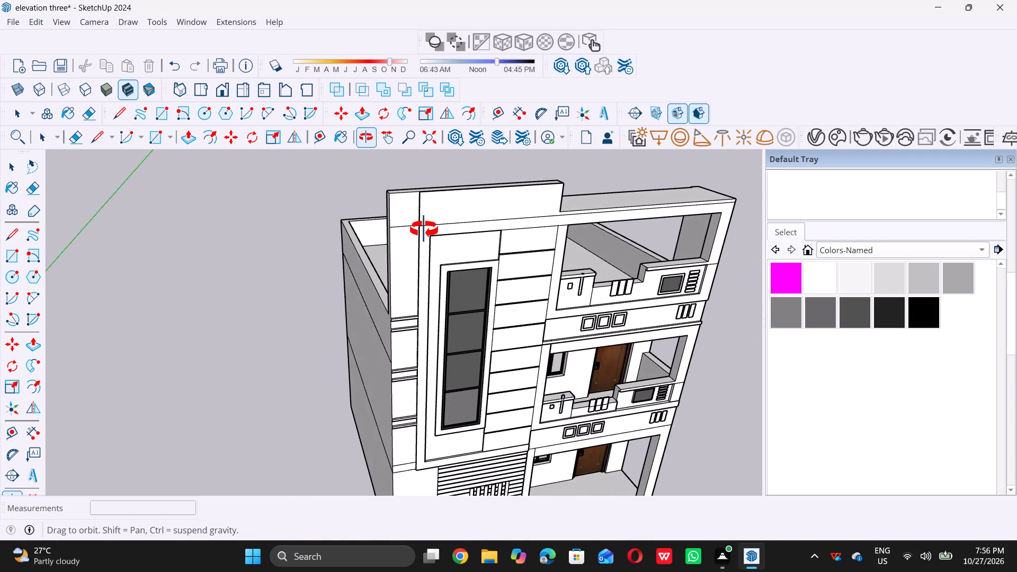
{"action": "middle_click_drag", "start_coordinate": [424, 229], "coordinate": [451, 237]}
{"action": "right_click_drag", "start_coordinate": [444, 235], "coordinate": [451, 237]}
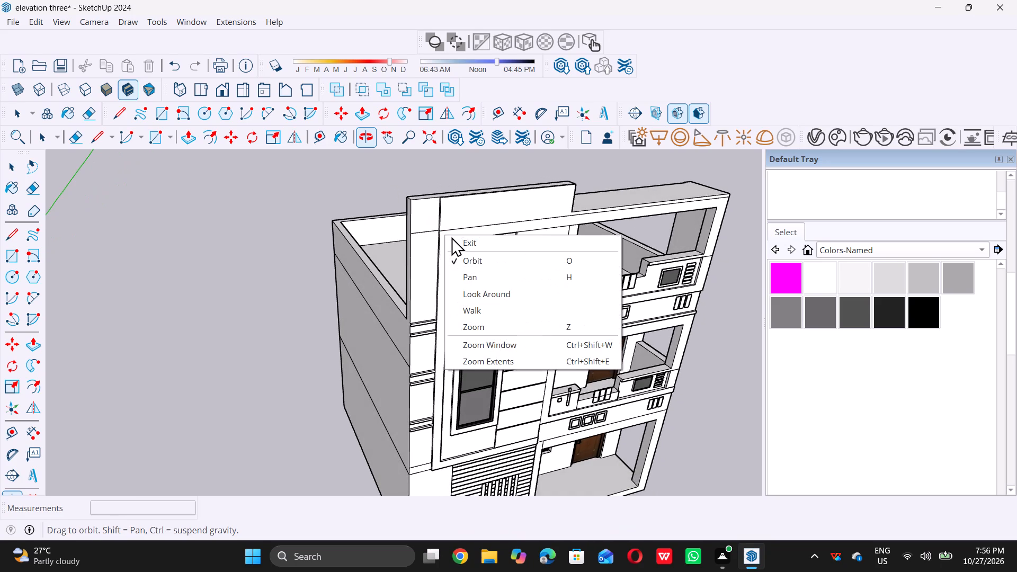
{"action": "middle_click_drag", "start_coordinate": [451, 237], "coordinate": [447, 237]}
{"action": "scroll", "coordinate": [458, 213], "scroll_direction": "up", "scroll_amount": 5}
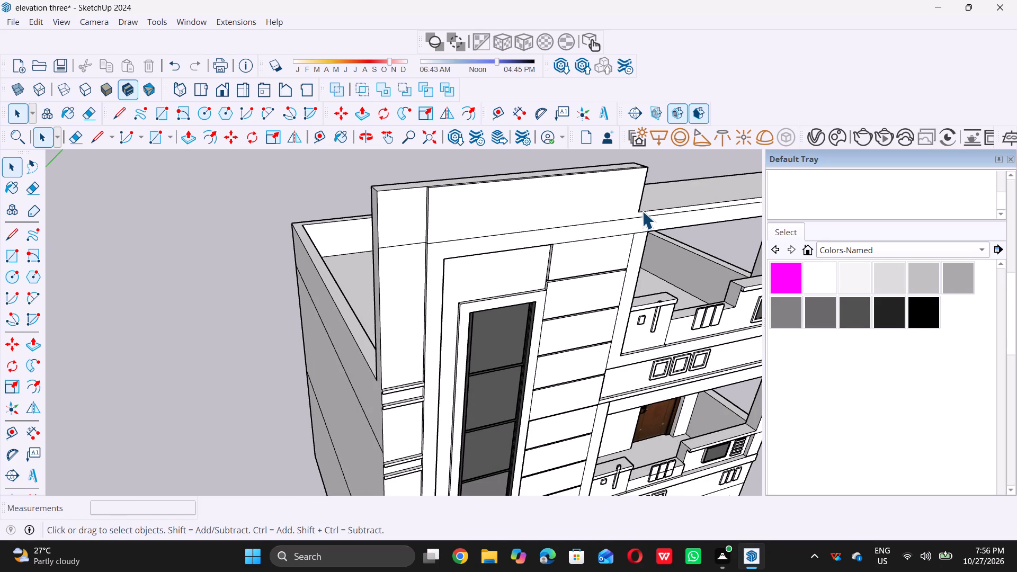
{"action": "scroll", "coordinate": [642, 210], "scroll_direction": "up", "scroll_amount": 10}
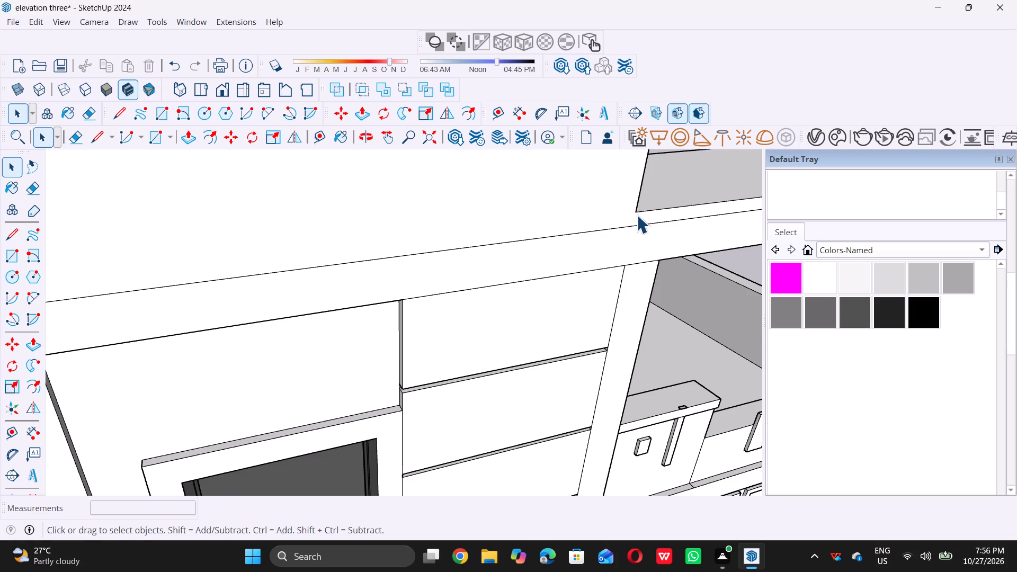
{"action": "key", "text": "l"}
{"action": "left_click", "coordinate": [635, 214]}
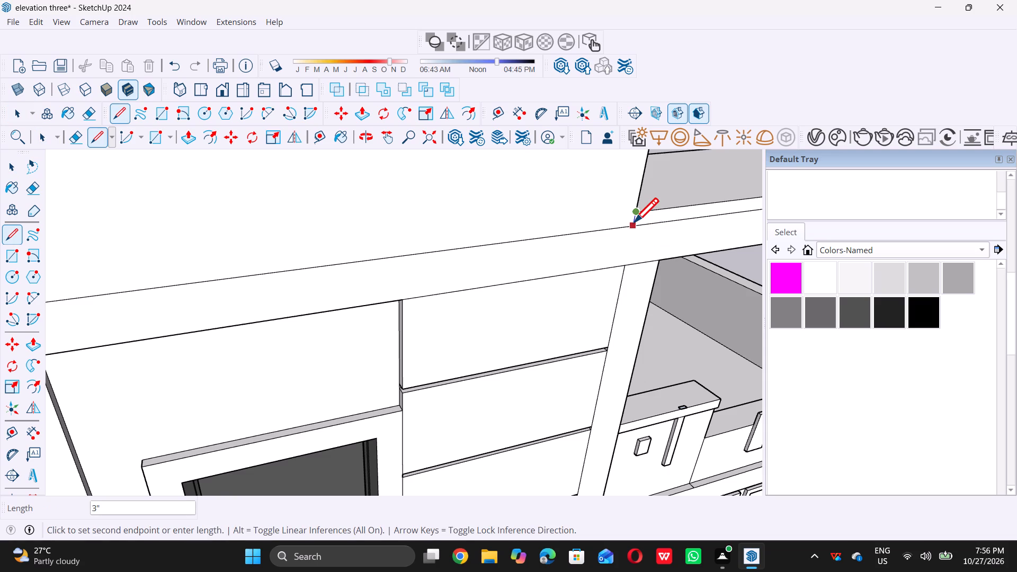
{"action": "left_click", "coordinate": [634, 222]}
{"action": "key", "text": "space"}
{"action": "scroll", "coordinate": [635, 274], "scroll_direction": "down", "scroll_amount": 11}
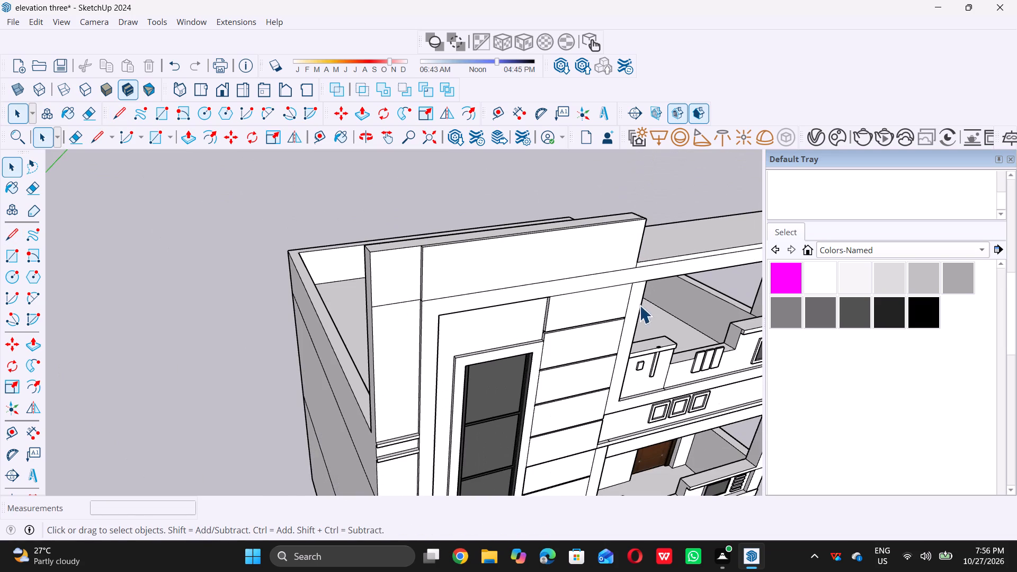
Push/Pull the narrow return face beside the corner strip 10' 3" along the raised section to its far end.
{"action": "middle_click_drag", "start_coordinate": [411, 260], "coordinate": [504, 269]}
{"action": "scroll", "coordinate": [487, 273], "scroll_direction": "up", "scroll_amount": 4}
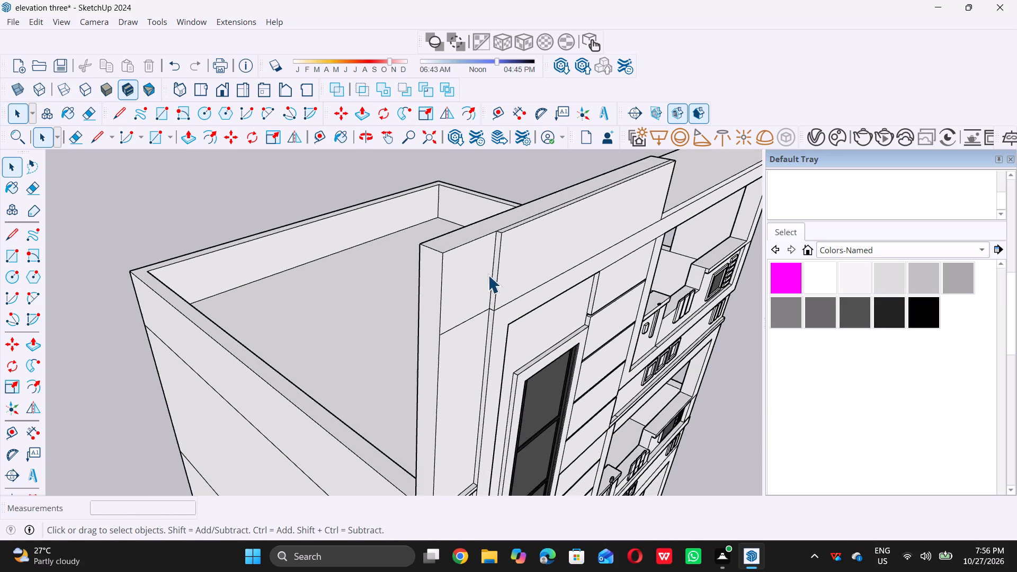
{"action": "scroll", "coordinate": [488, 275], "scroll_direction": "up", "scroll_amount": 8}
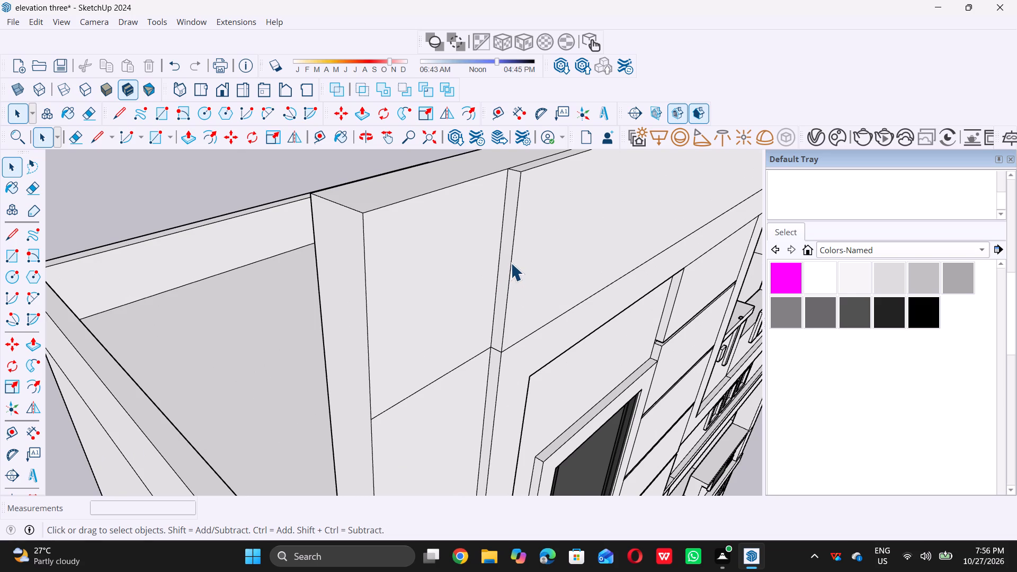
{"action": "left_click", "coordinate": [507, 262]}
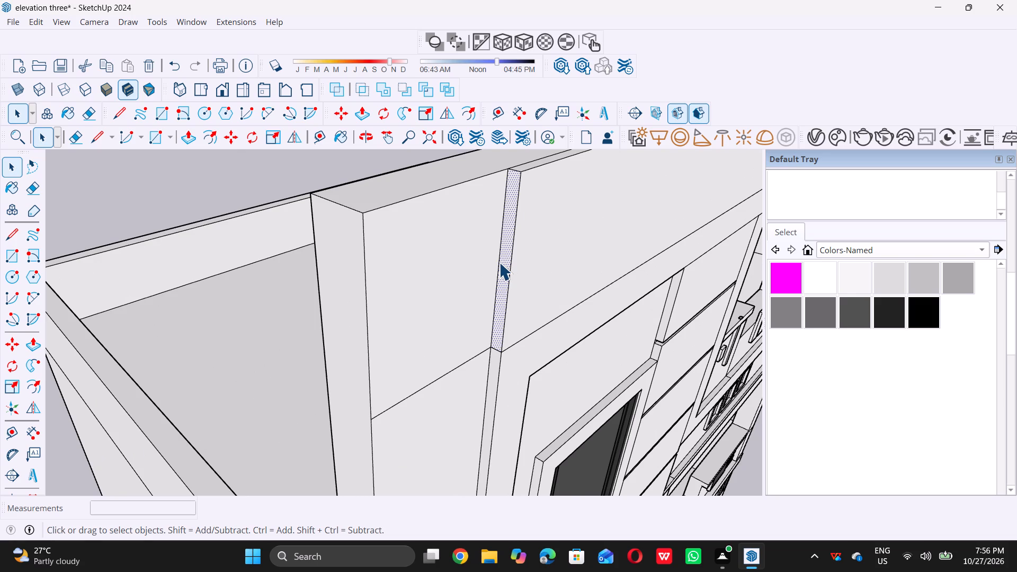
{"action": "key", "text": "p"}
{"action": "left_click", "coordinate": [499, 262]}
{"action": "scroll", "coordinate": [497, 262], "scroll_direction": "down", "scroll_amount": 2}
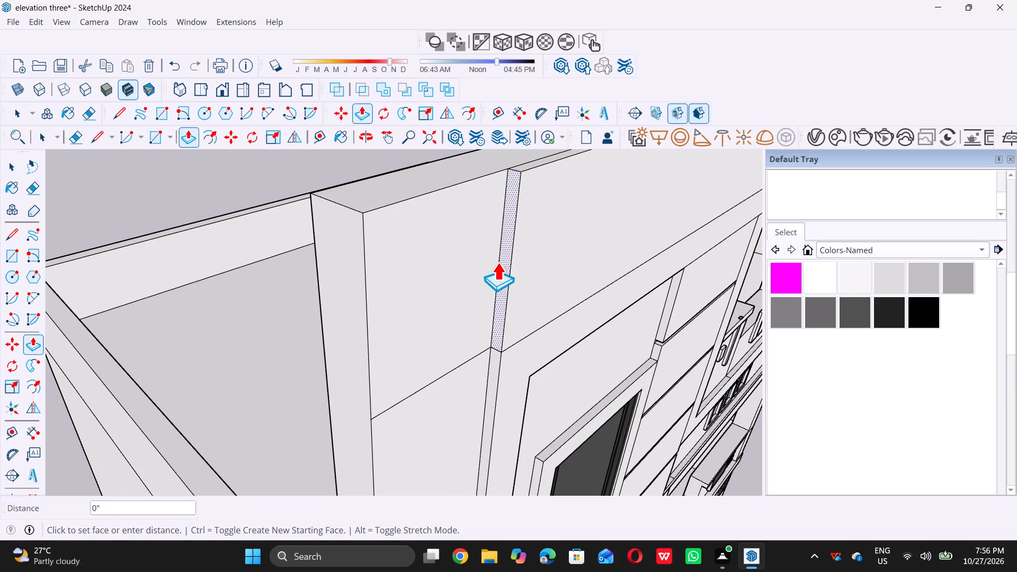
{"action": "scroll", "coordinate": [497, 262], "scroll_direction": "down", "scroll_amount": 16}
{"action": "scroll", "coordinate": [600, 211], "scroll_direction": "up", "scroll_amount": 5}
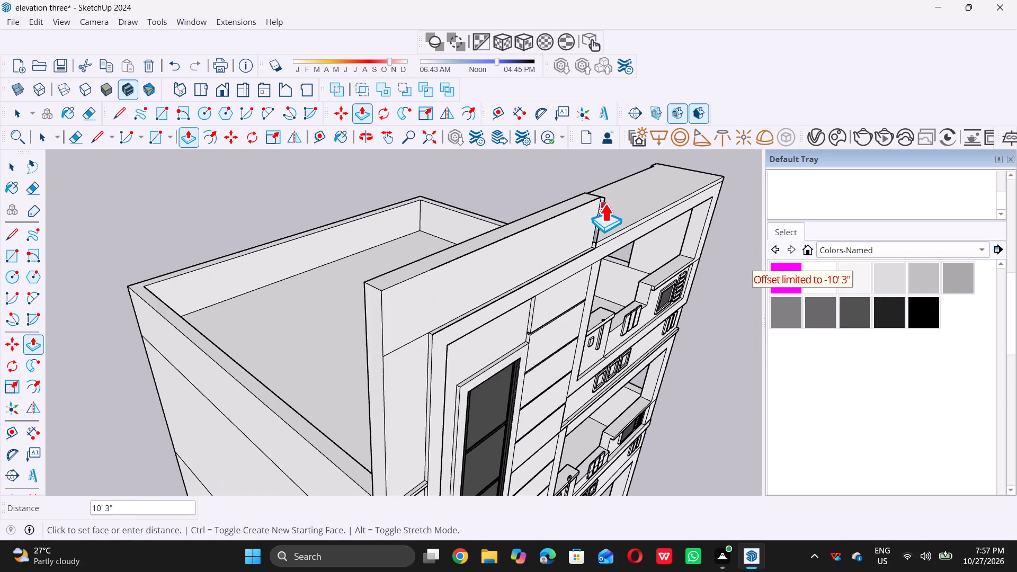
{"action": "scroll", "coordinate": [605, 203], "scroll_direction": "up", "scroll_amount": 5}
{"action": "left_click", "coordinate": [605, 200]}
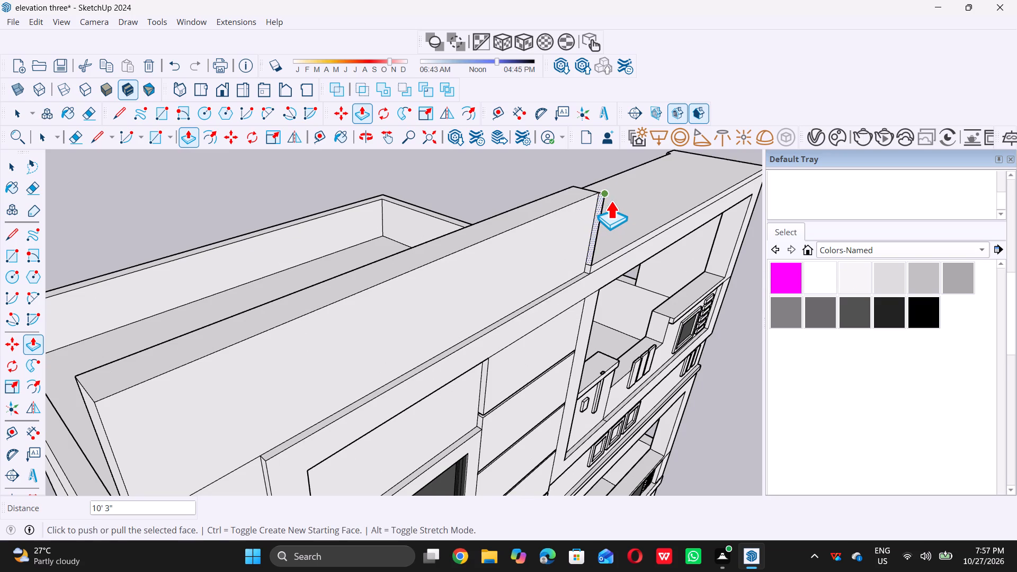
{"action": "key", "text": "space"}
Delete the leftover vertical edge and the short stub edge at the far end of the raised top section.
{"action": "scroll", "coordinate": [612, 208], "scroll_direction": "up", "scroll_amount": 2}
{"action": "middle_click_drag", "start_coordinate": [590, 209], "coordinate": [402, 219]}
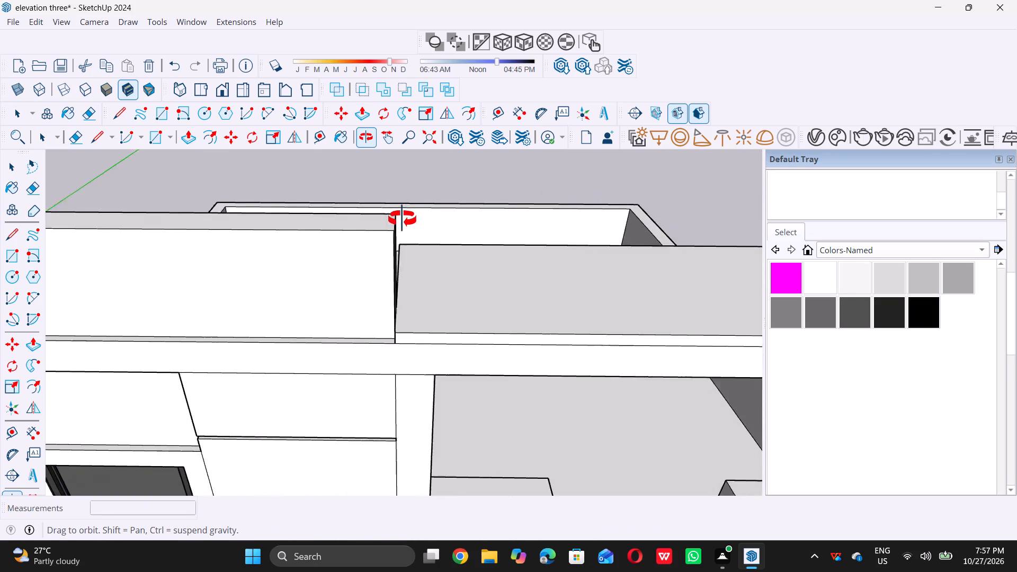
{"action": "middle_click_drag", "start_coordinate": [402, 219], "coordinate": [546, 216]}
{"action": "scroll", "coordinate": [550, 220], "scroll_direction": "up", "scroll_amount": 8}
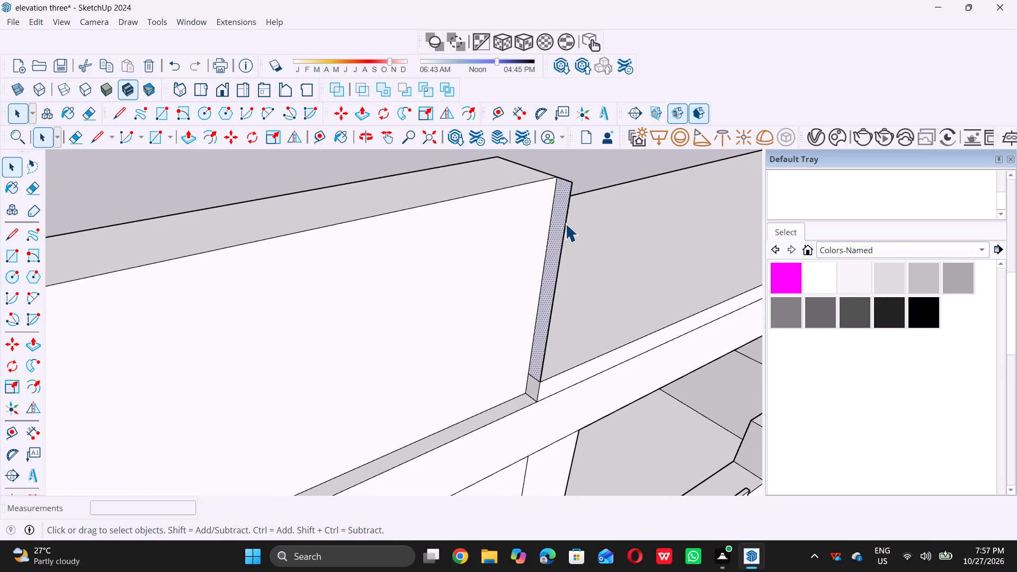
{"action": "left_click", "coordinate": [565, 224]}
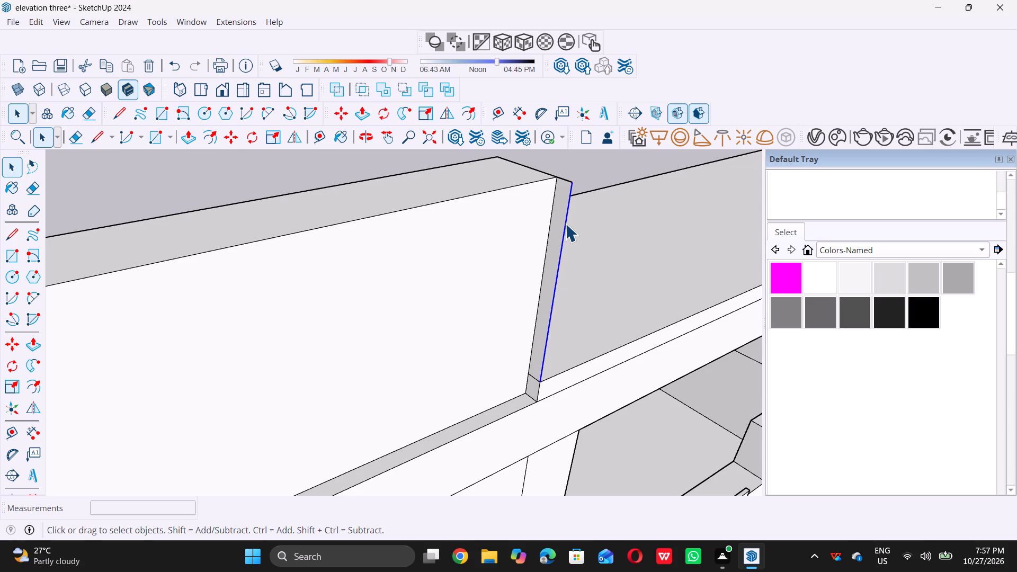
{"action": "key", "text": "Delete"}
{"action": "double_click", "coordinate": [569, 183]}
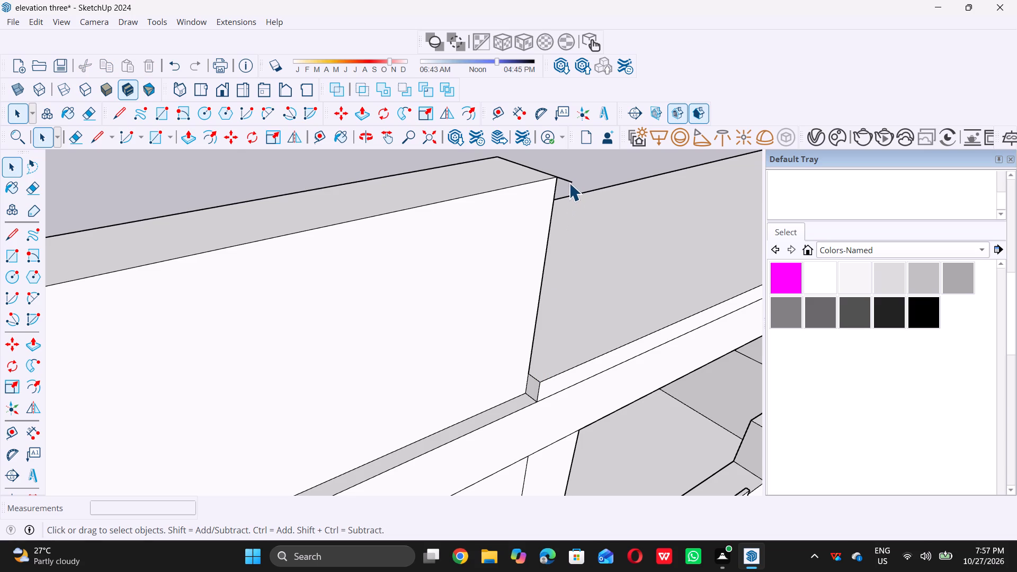
{"action": "key", "text": "Delete"}
Examine the raised top section's far end and its junction with the roof frame.
{"action": "scroll", "coordinate": [537, 240], "scroll_direction": "down", "scroll_amount": 20}
{"action": "scroll", "coordinate": [537, 240], "scroll_direction": "down", "scroll_amount": 1}
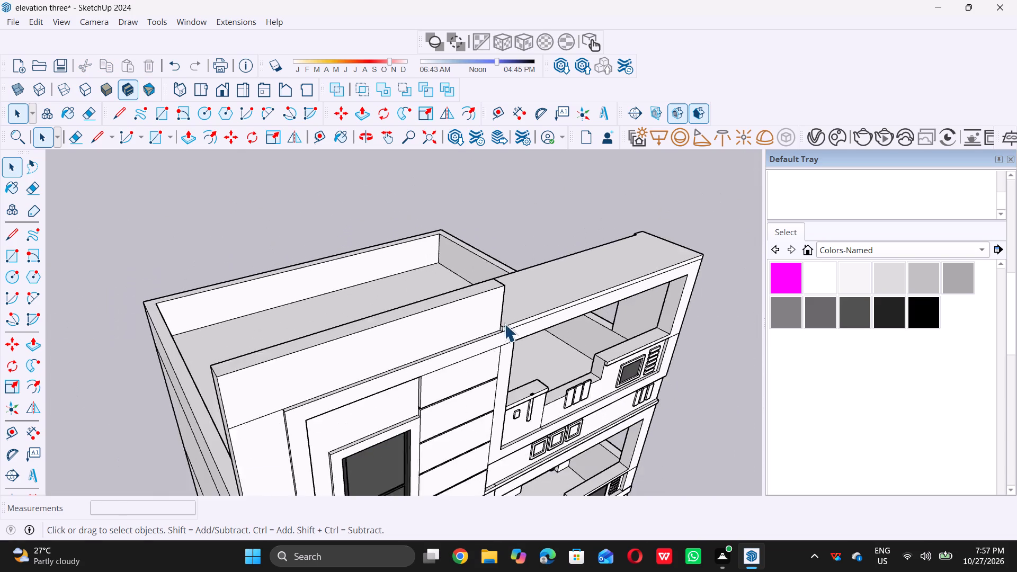
{"action": "scroll", "coordinate": [504, 324], "scroll_direction": "down", "scroll_amount": 7}
{"action": "scroll", "coordinate": [509, 310], "scroll_direction": "up", "scroll_amount": 5}
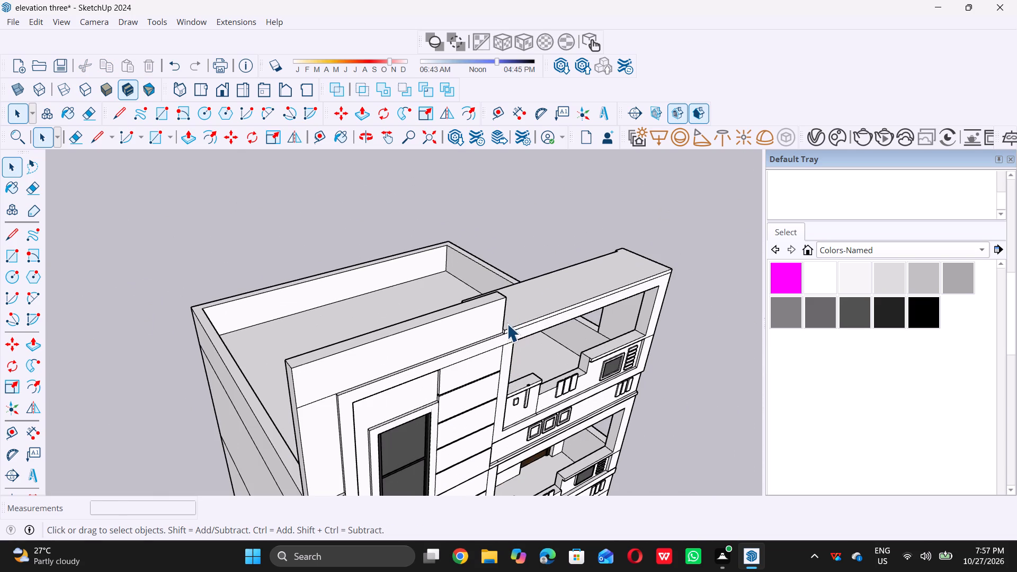
{"action": "scroll", "coordinate": [443, 345], "scroll_direction": "up", "scroll_amount": 1}
{"action": "middle_click_drag", "start_coordinate": [444, 344], "coordinate": [445, 344]}
{"action": "middle_click_drag", "start_coordinate": [445, 344], "coordinate": [492, 354]}
{"action": "scroll", "coordinate": [507, 341], "scroll_direction": "up", "scroll_amount": 5}
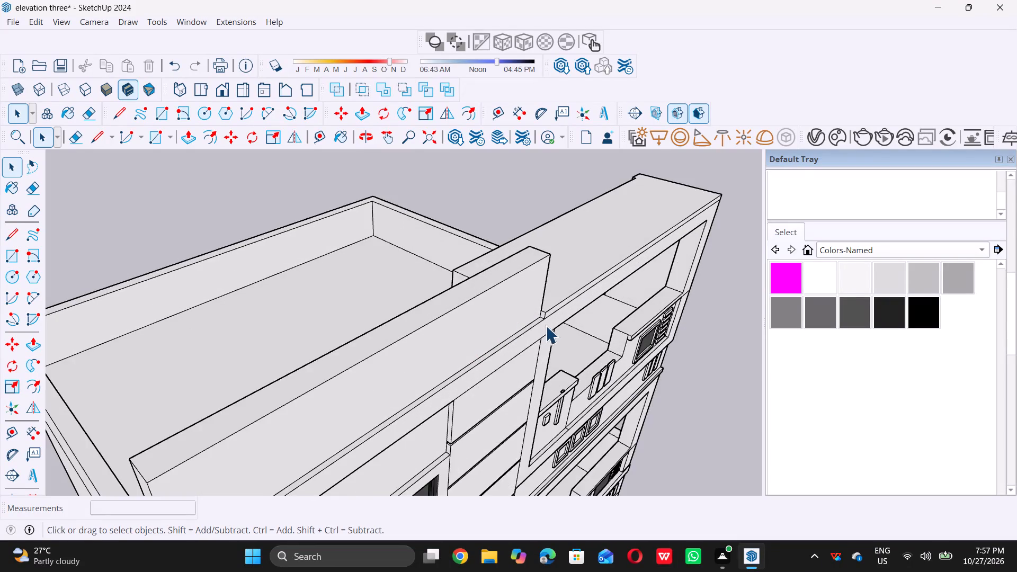
{"action": "scroll", "coordinate": [546, 326], "scroll_direction": "up", "scroll_amount": 10}
{"action": "scroll", "coordinate": [506, 326], "scroll_direction": "down", "scroll_amount": 15}
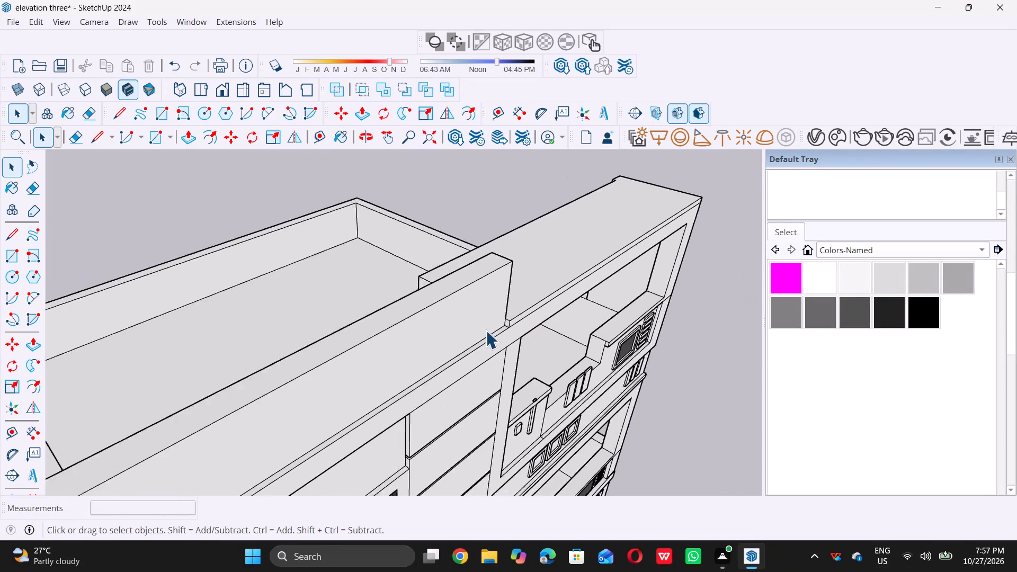
{"action": "scroll", "coordinate": [486, 330], "scroll_direction": "down", "scroll_amount": 12}
Erase the horizontal edge dividing the raised top section's front face from the corner strip below.
{"action": "middle_click_drag", "start_coordinate": [493, 343], "coordinate": [372, 239]}
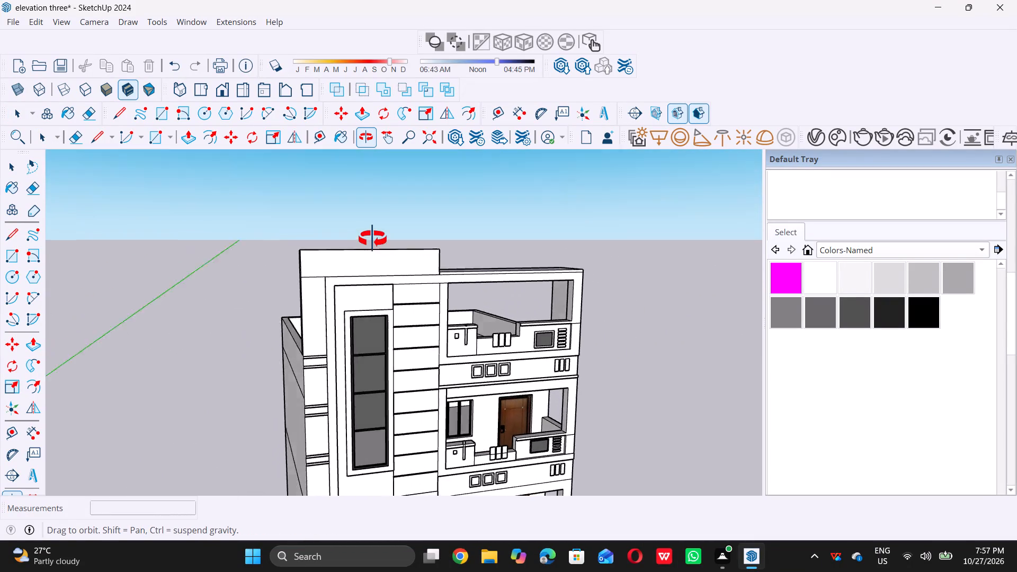
{"action": "middle_click_drag", "start_coordinate": [372, 239], "coordinate": [358, 236]}
{"action": "middle_click_drag", "start_coordinate": [341, 255], "coordinate": [318, 257]}
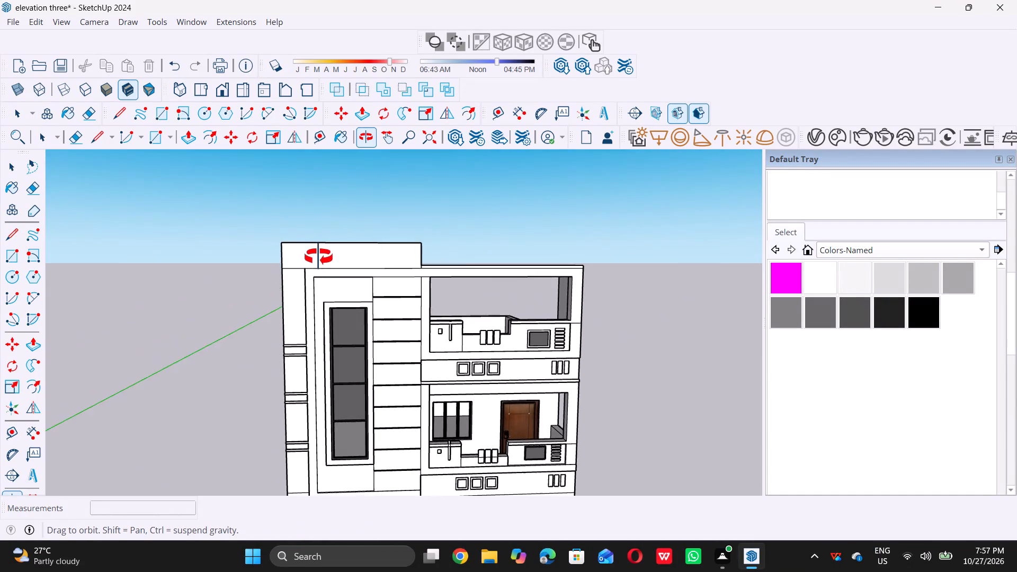
{"action": "middle_click_drag", "start_coordinate": [318, 257], "coordinate": [400, 295]}
{"action": "scroll", "coordinate": [307, 302], "scroll_direction": "up", "scroll_amount": 13}
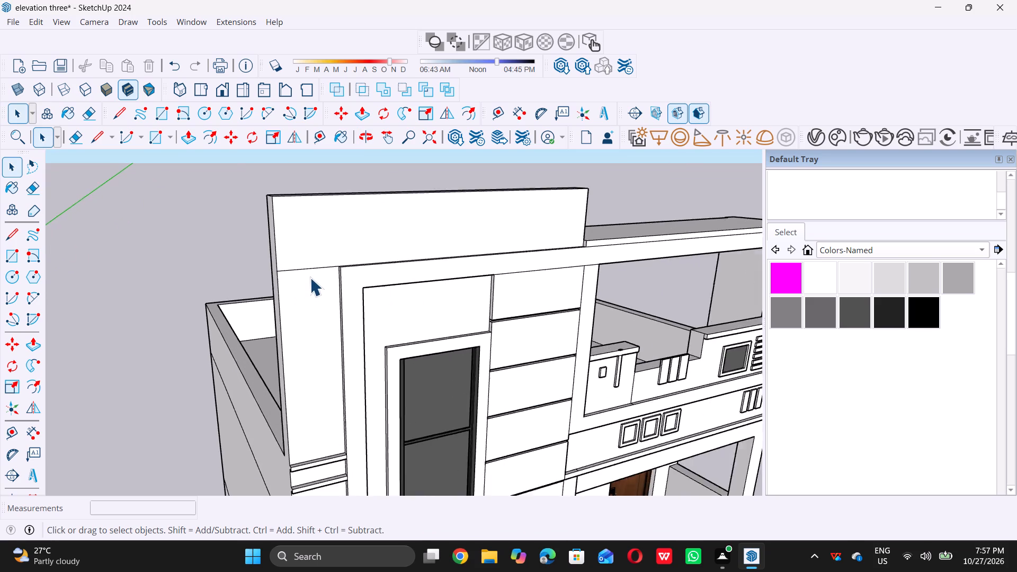
{"action": "key", "text": "e"}
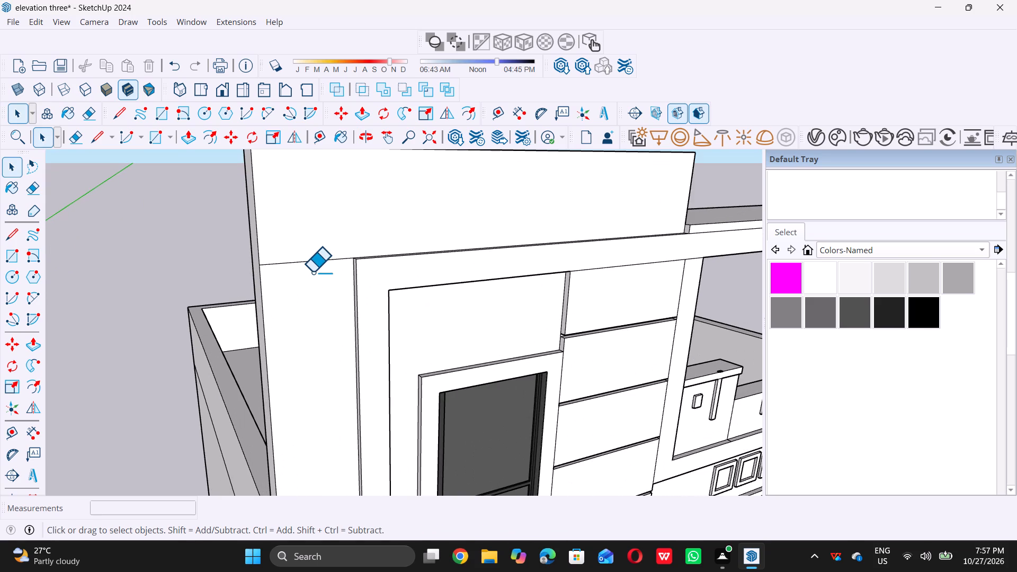
{"action": "left_click", "coordinate": [316, 261]}
{"action": "key", "text": "space"}
Examine the merged front face of the raised section and corner strip against the whole front elevation.
{"action": "scroll", "coordinate": [339, 336], "scroll_direction": "down", "scroll_amount": 14}
{"action": "middle_click_drag", "start_coordinate": [399, 317], "coordinate": [332, 270]}
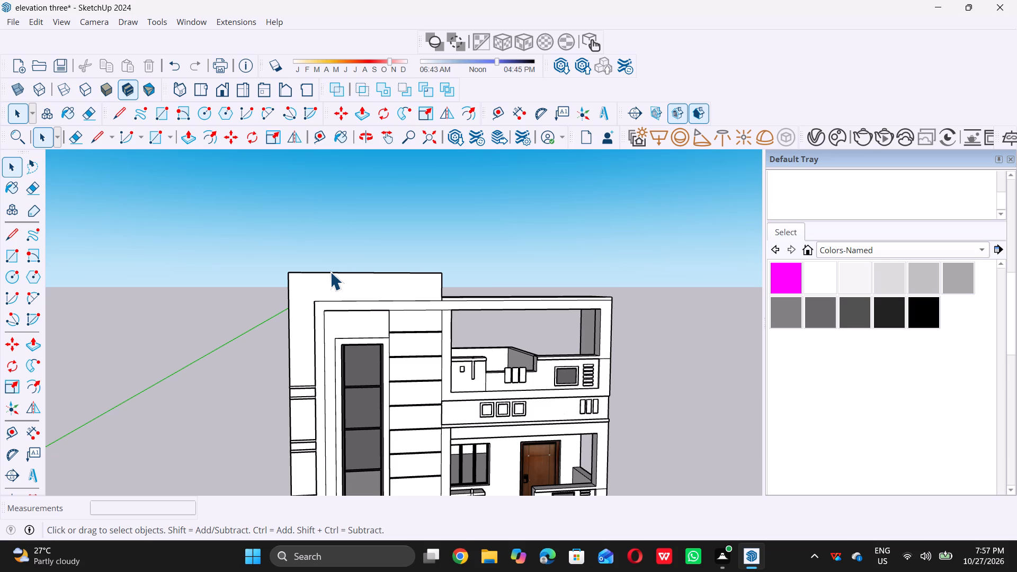
{"action": "scroll", "coordinate": [295, 261], "scroll_direction": "down", "scroll_amount": 2}
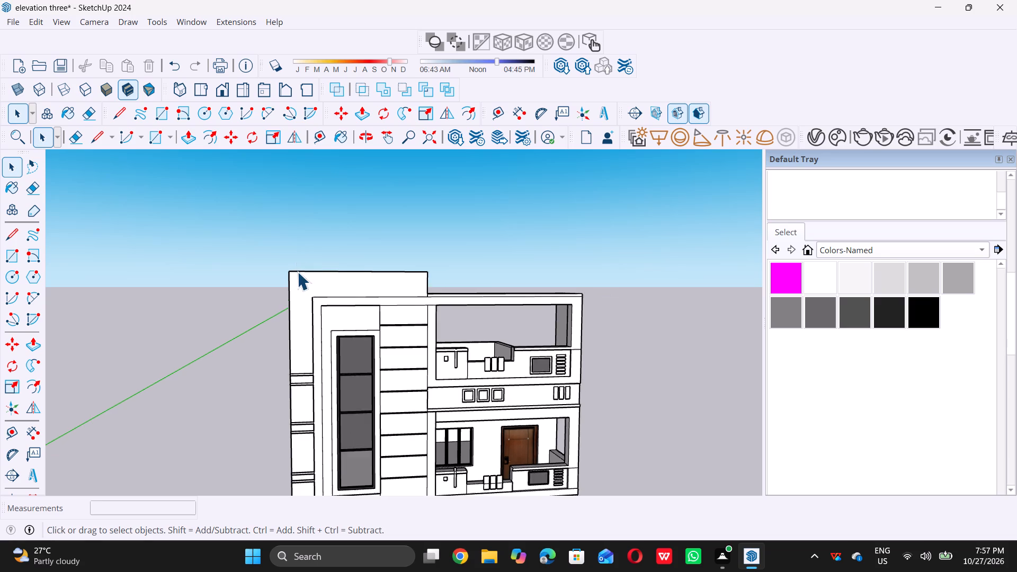
{"action": "scroll", "coordinate": [297, 272], "scroll_direction": "down", "scroll_amount": 4}
{"action": "scroll", "coordinate": [307, 436], "scroll_direction": "up", "scroll_amount": 5}
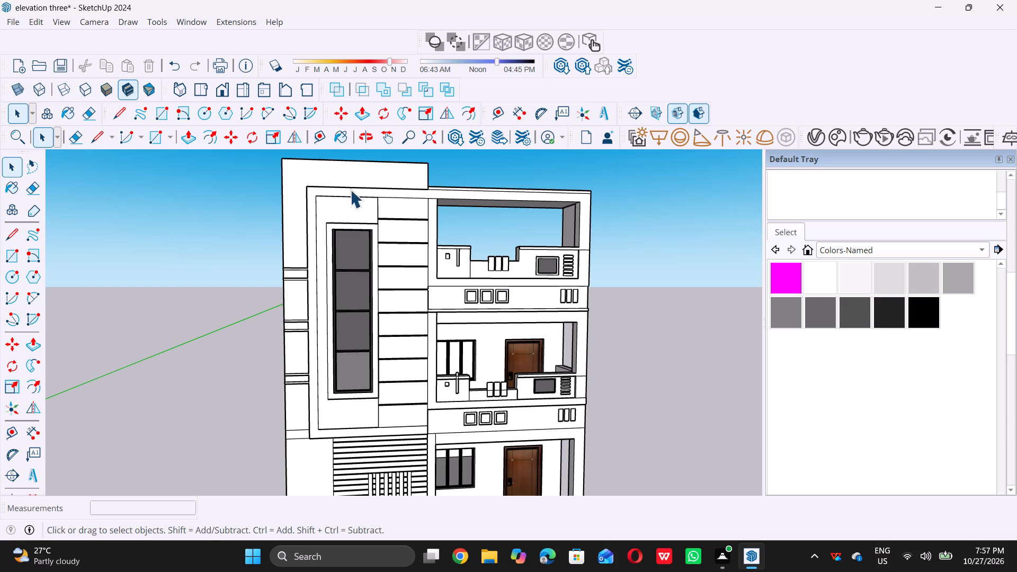
{"action": "middle_click_drag", "start_coordinate": [347, 194], "coordinate": [376, 246]}
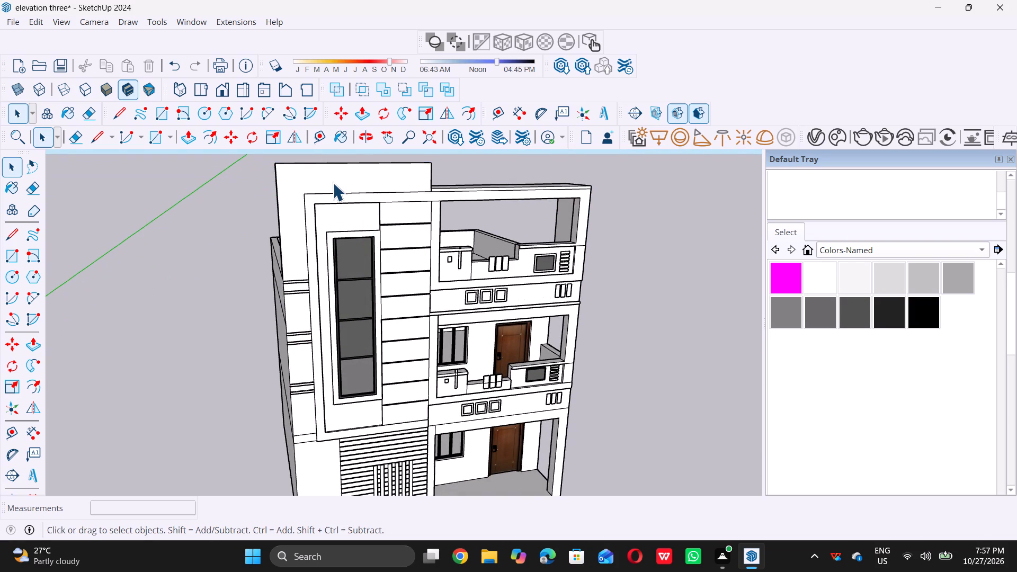
{"action": "key", "text": "r"}
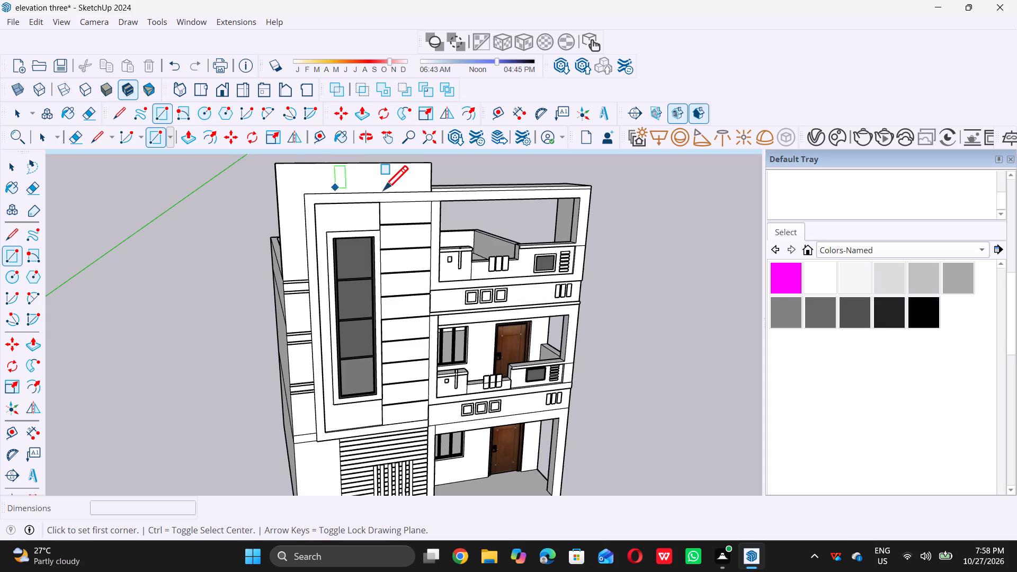
{"action": "key", "text": "space"}
{"action": "middle_click_drag", "start_coordinate": [350, 175], "coordinate": [380, 228]}
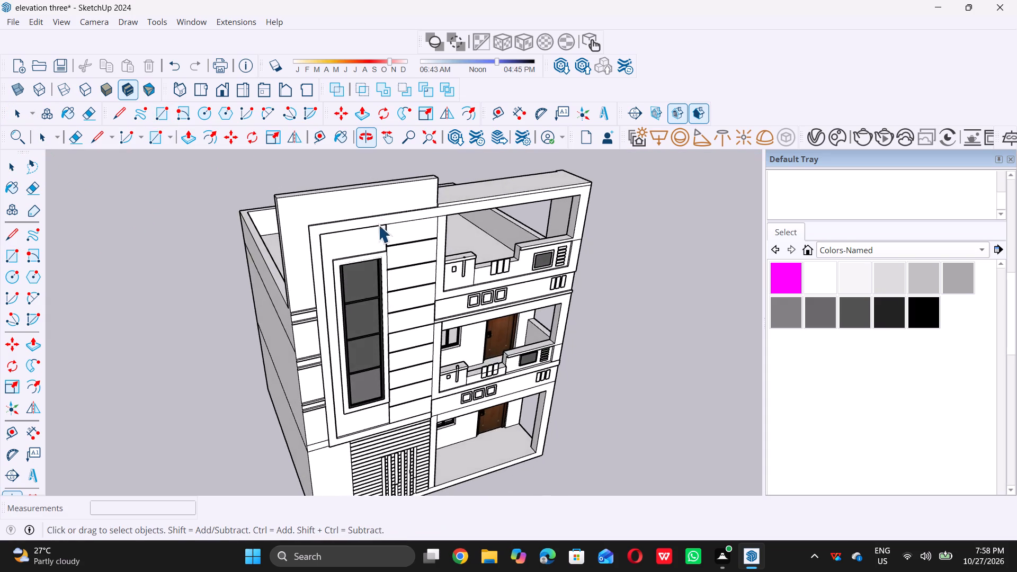
Place a vertical guide line along the edge where the window bay meets the grooved wall panels.
{"action": "scroll", "coordinate": [372, 211], "scroll_direction": "up", "scroll_amount": 14}
{"action": "middle_click_drag", "start_coordinate": [381, 213], "coordinate": [298, 187]}
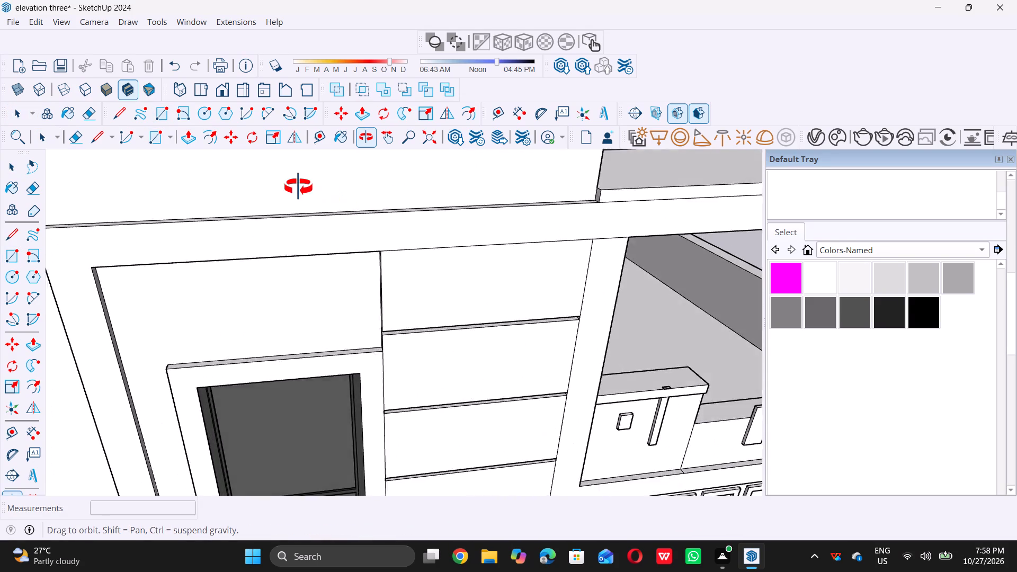
{"action": "middle_click_drag", "start_coordinate": [298, 187], "coordinate": [244, 142]}
{"action": "scroll", "coordinate": [347, 231], "scroll_direction": "up", "scroll_amount": 3}
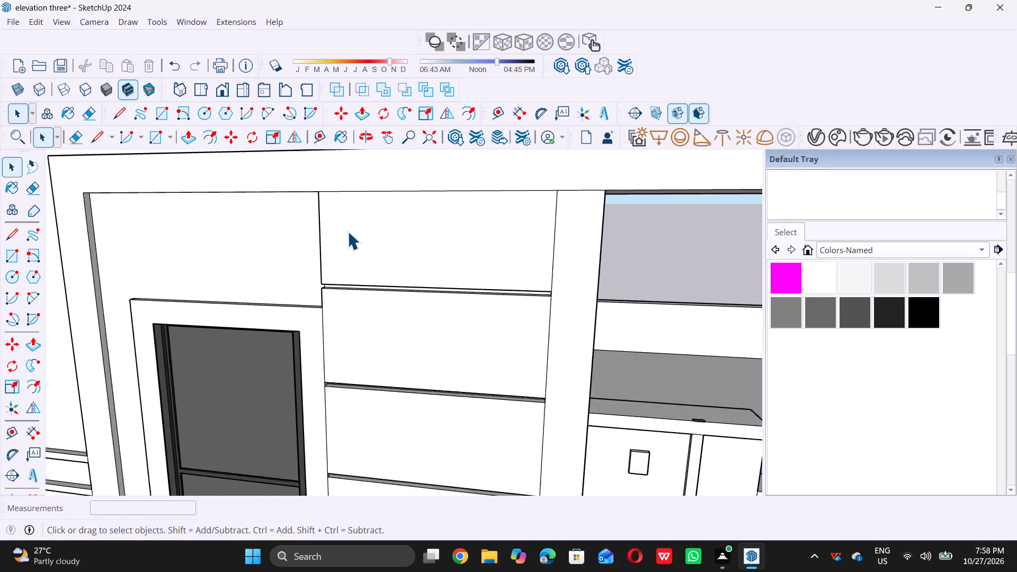
{"action": "scroll", "coordinate": [347, 231], "scroll_direction": "up", "scroll_amount": 2}
{"action": "middle_click_drag", "start_coordinate": [240, 245], "coordinate": [404, 248]}
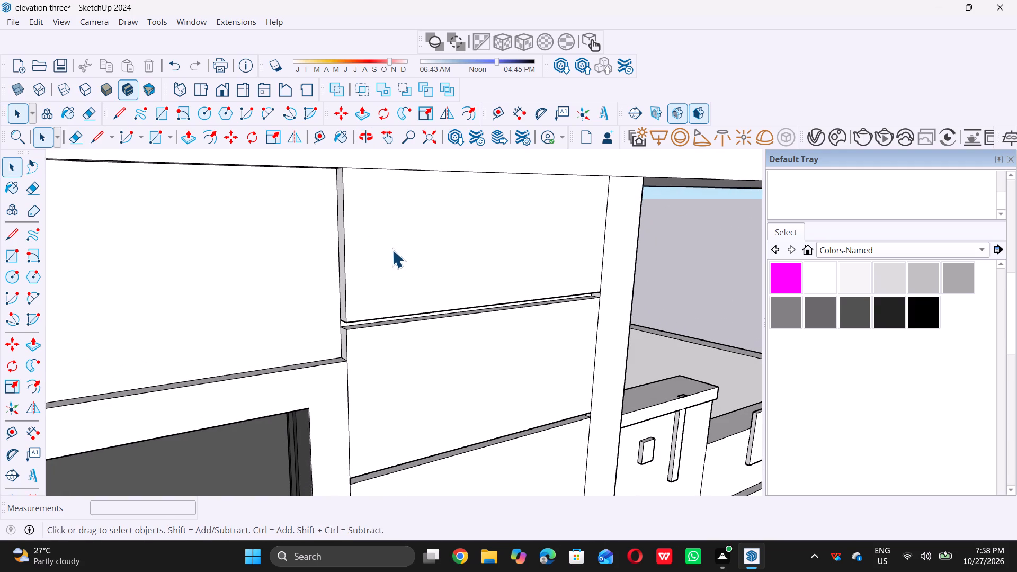
{"action": "key", "text": "t"}
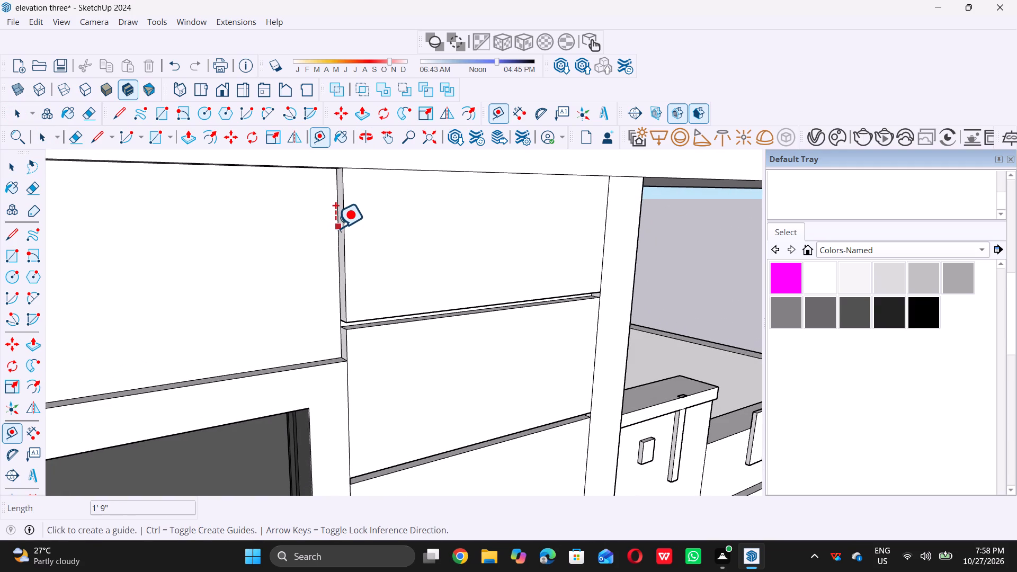
{"action": "triple_click", "coordinate": [335, 228]}
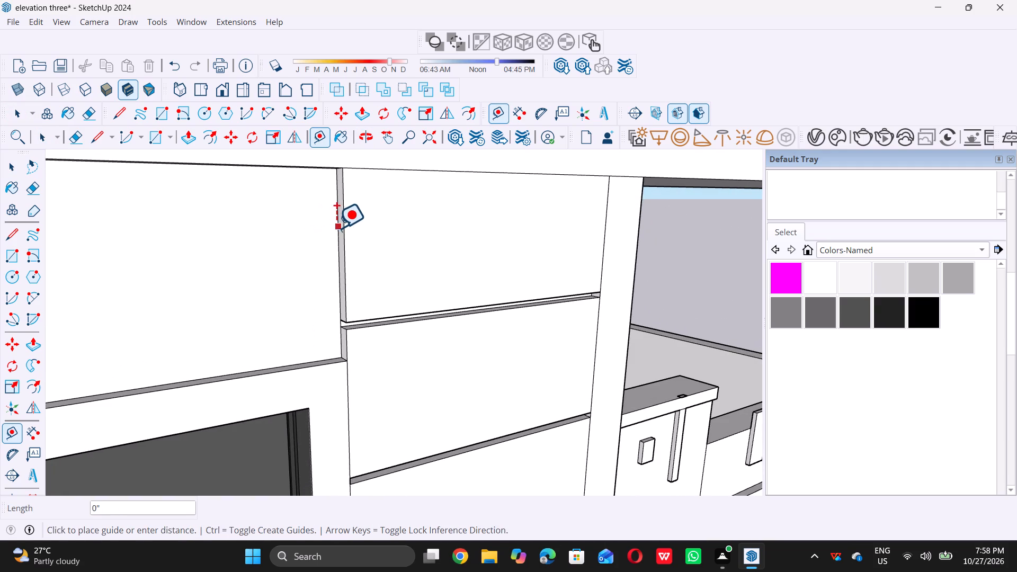
{"action": "triple_click", "coordinate": [336, 228]}
{"action": "left_click", "coordinate": [337, 227]}
{"action": "key", "text": "space"}
Draw a vertical line about 2' 3" along the guide, from the raised section's bottom front edge to its top edge.
{"action": "scroll", "coordinate": [371, 339], "scroll_direction": "down", "scroll_amount": 6}
{"action": "scroll", "coordinate": [353, 387], "scroll_direction": "down", "scroll_amount": 5}
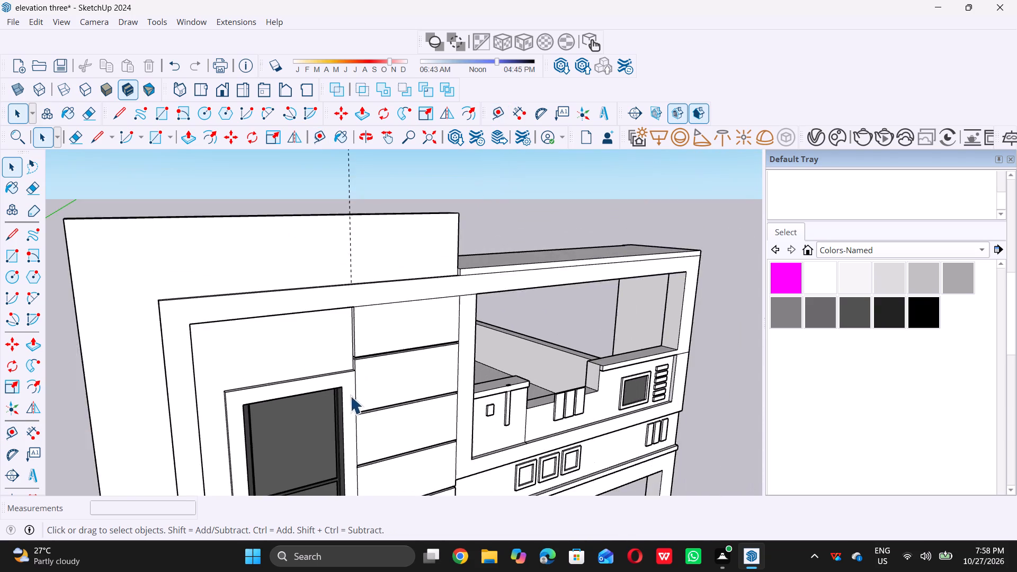
{"action": "scroll", "coordinate": [350, 396], "scroll_direction": "down", "scroll_amount": 5}
{"action": "scroll", "coordinate": [333, 302], "scroll_direction": "up", "scroll_amount": 14}
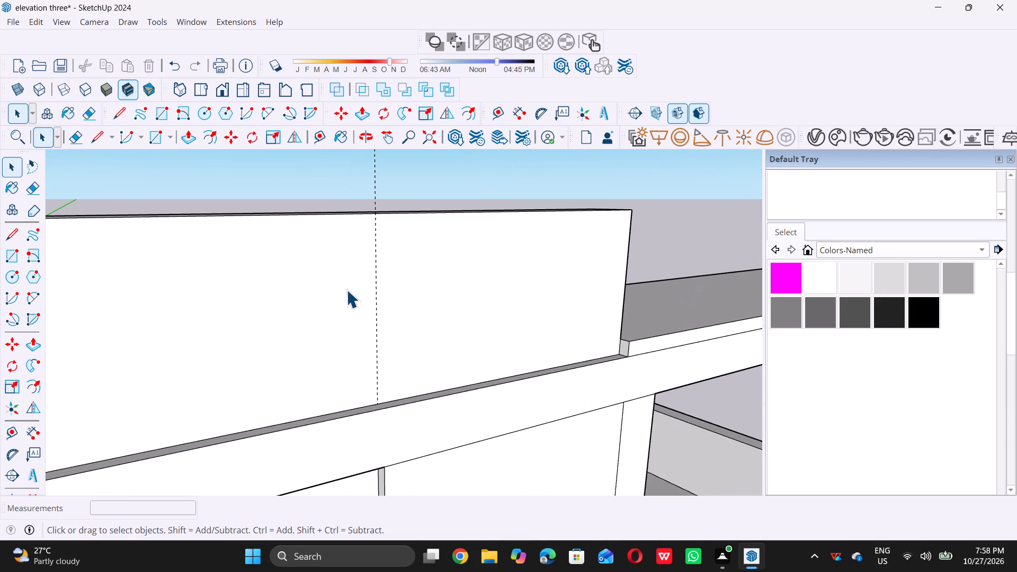
{"action": "key", "text": "l"}
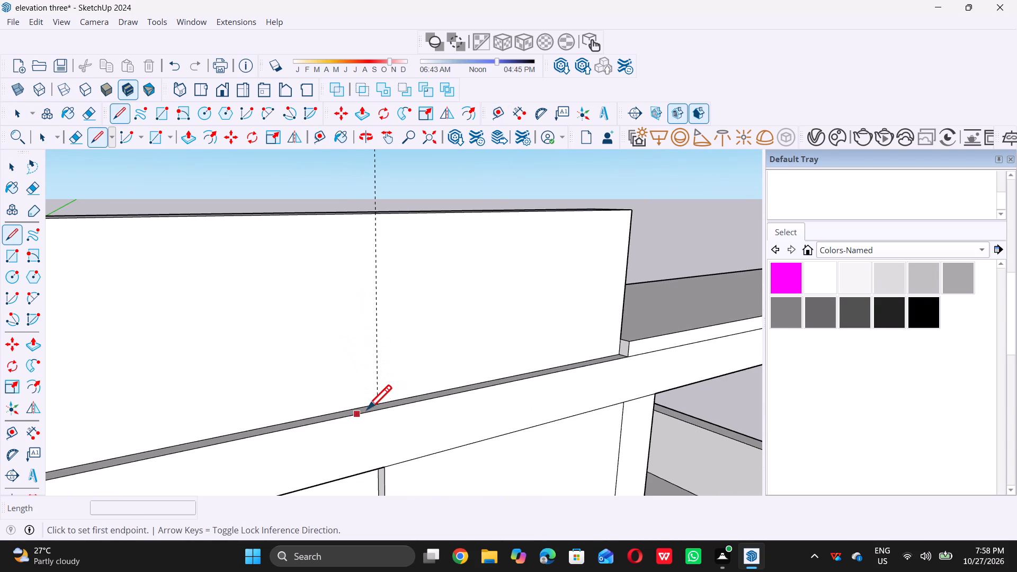
{"action": "left_click", "coordinate": [381, 401]}
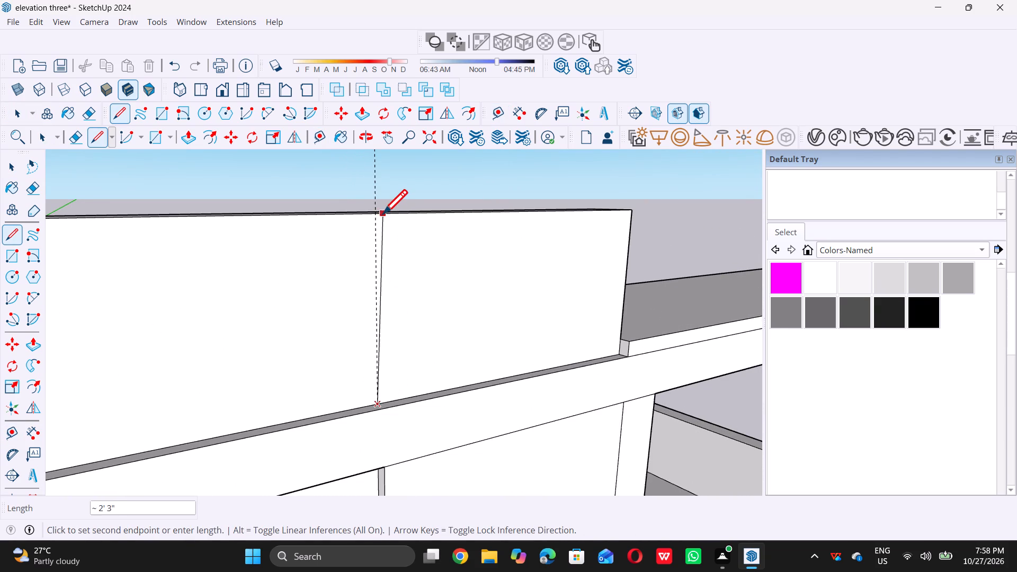
{"action": "left_click", "coordinate": [375, 213]}
{"action": "key", "text": "space"}
Draw a 10 7/16" square on the raised section's front face, near the top outer corner above the corner strip.
{"action": "scroll", "coordinate": [377, 297], "scroll_direction": "down", "scroll_amount": 8}
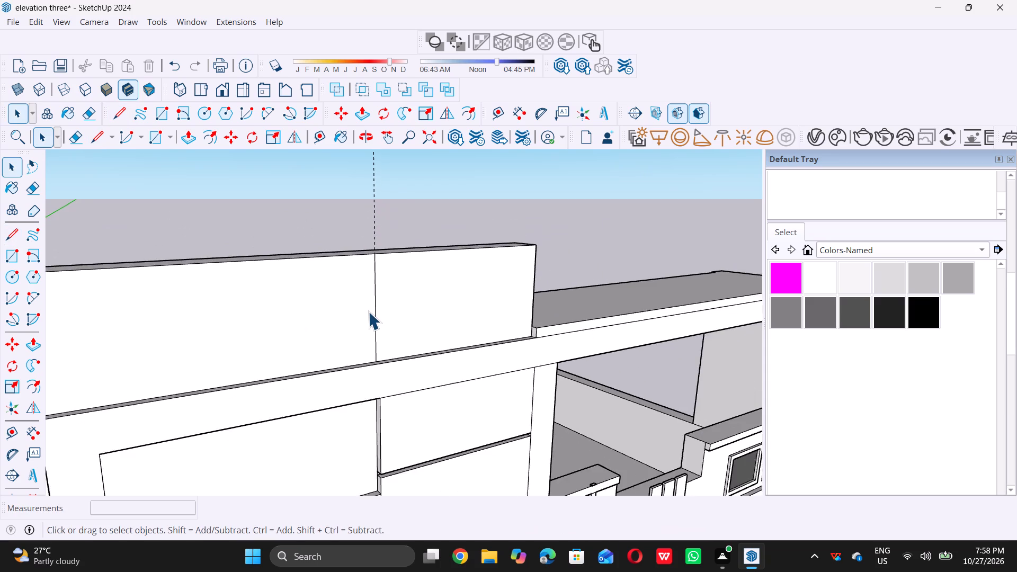
{"action": "scroll", "coordinate": [368, 311], "scroll_direction": "down", "scroll_amount": 9}
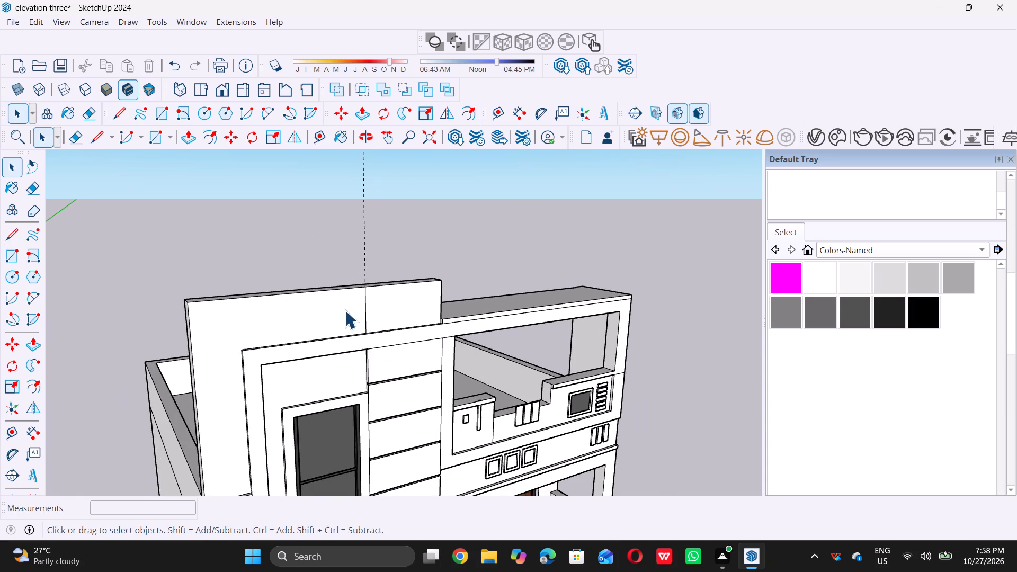
{"action": "middle_click_drag", "start_coordinate": [343, 310], "coordinate": [243, 280]}
{"action": "scroll", "coordinate": [149, 300], "scroll_direction": "up", "scroll_amount": 3}
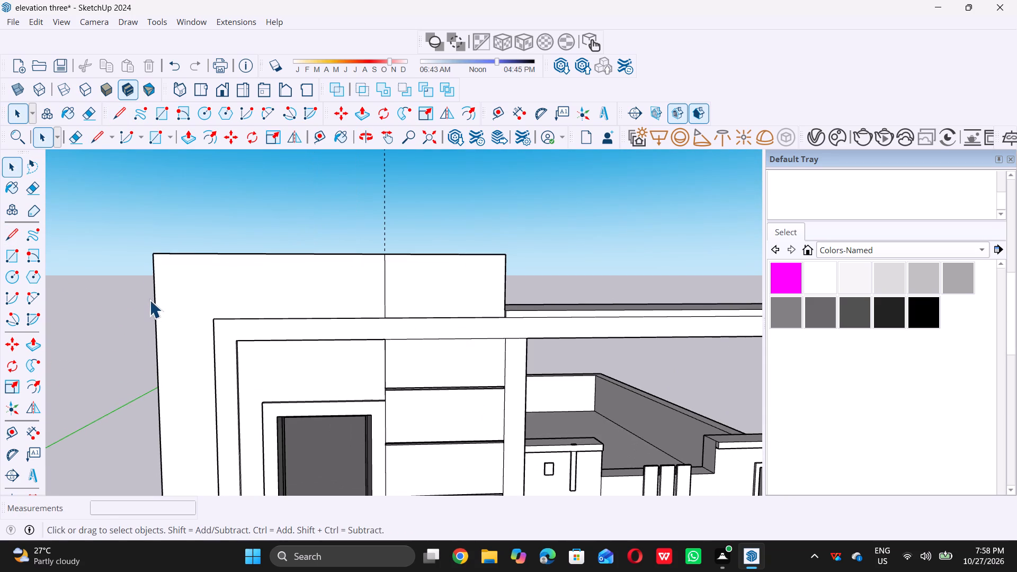
{"action": "key", "text": "r"}
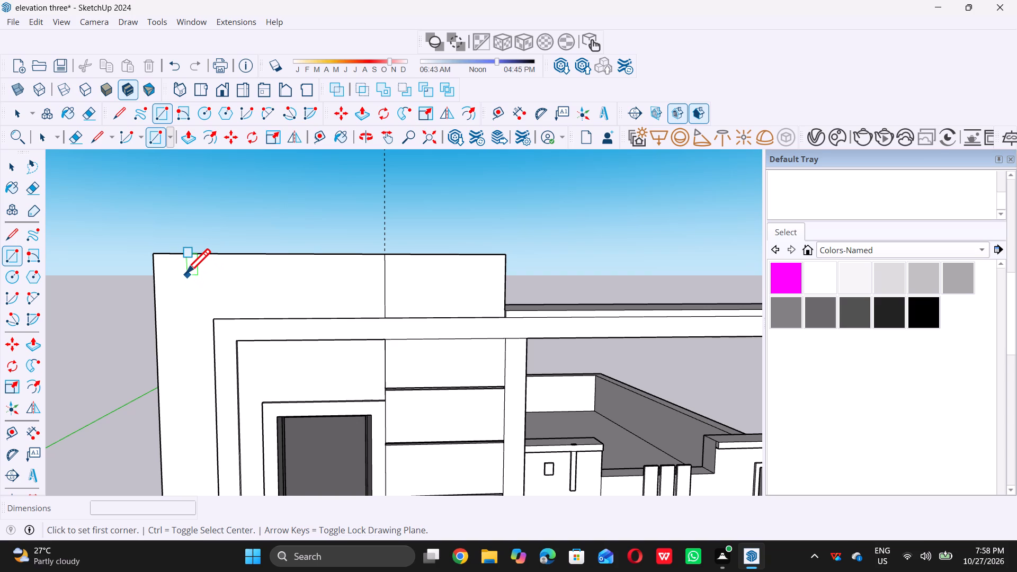
{"action": "left_click", "coordinate": [186, 273]}
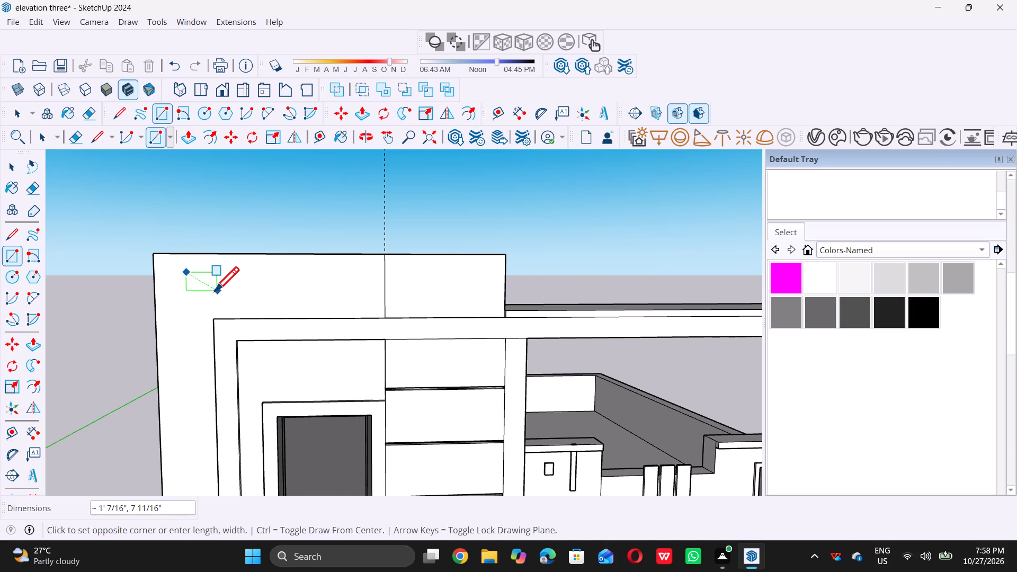
{"action": "left_click", "coordinate": [212, 294]}
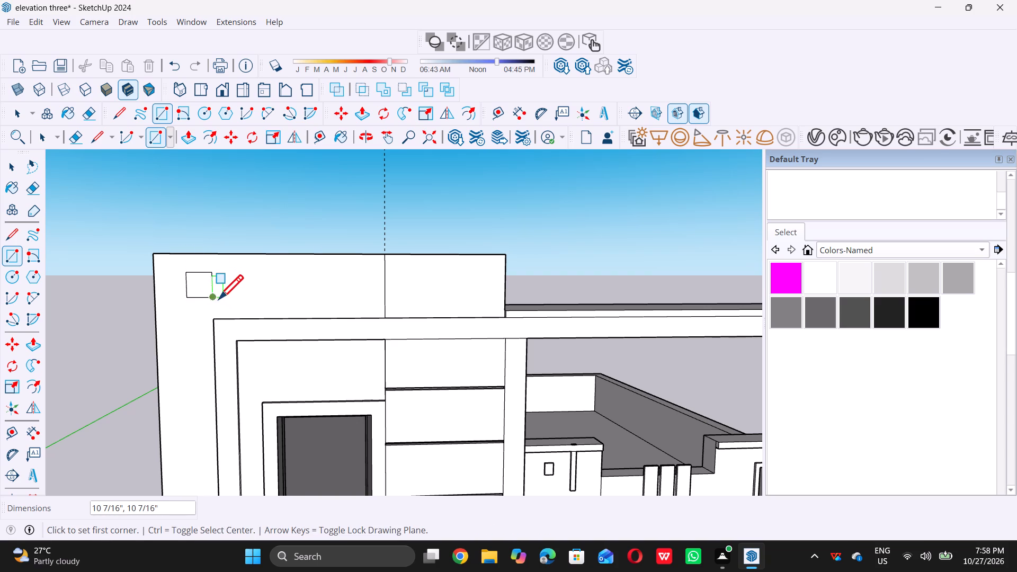
{"action": "key", "text": "space"}
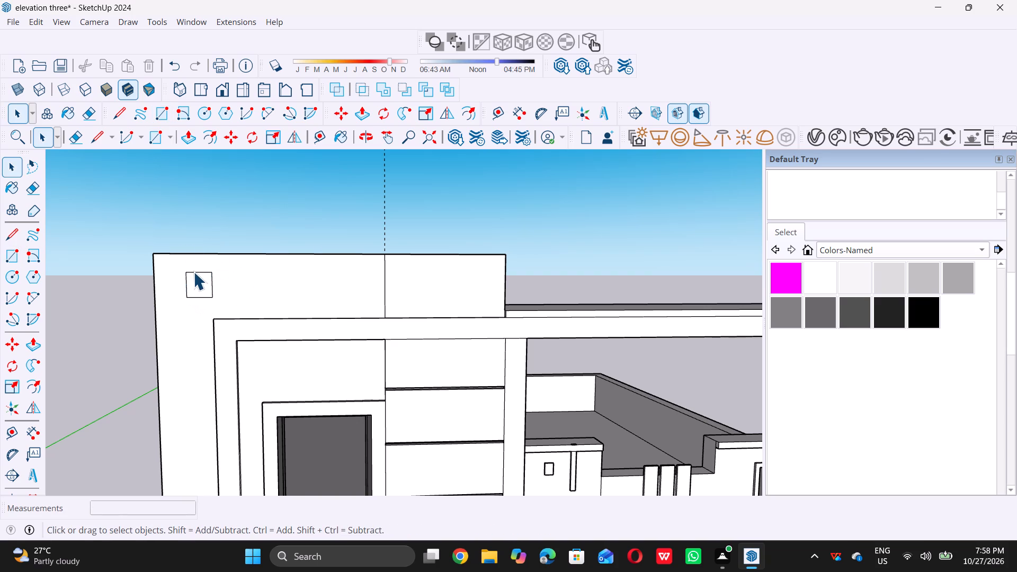
Copy the square's outline twice across the raised section's front face, offset about 1' 1 7/8" and another 1' 2 1/2", making a row of three.
{"action": "left_click", "coordinate": [200, 272], "text": "ctrl"}
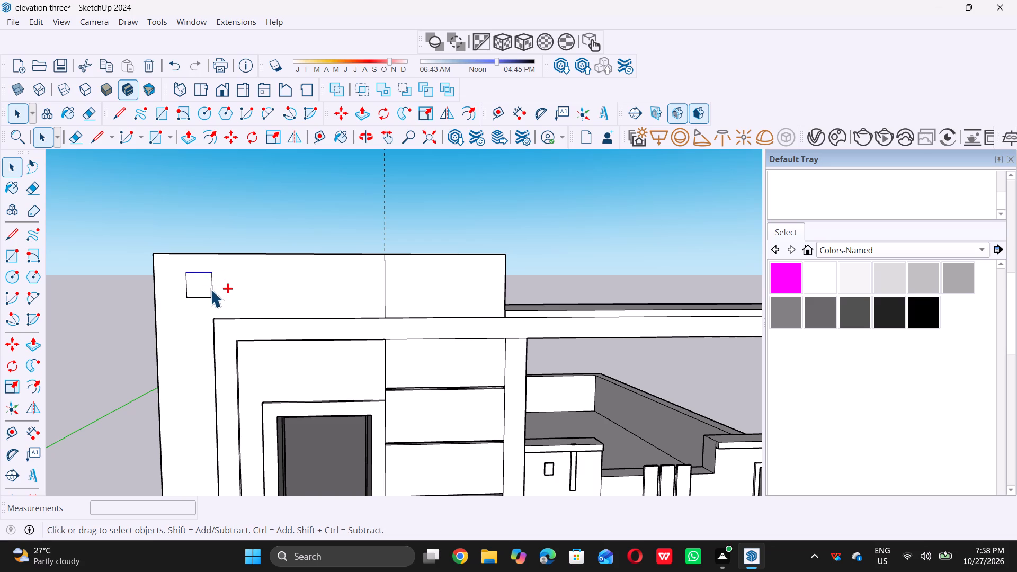
{"action": "left_click", "coordinate": [210, 289], "text": "ctrl"}
{"action": "left_click", "coordinate": [202, 297], "text": "ctrl"}
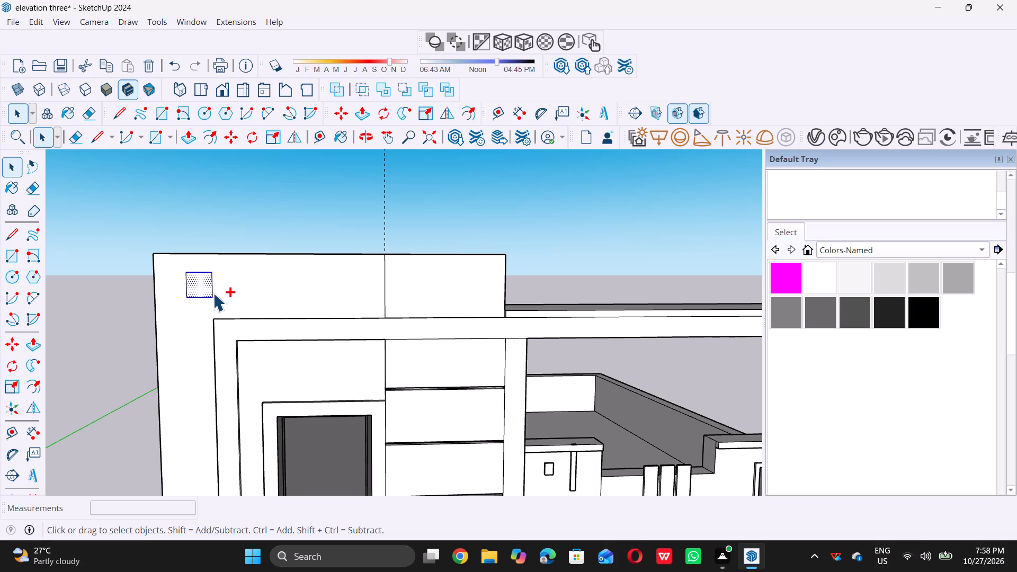
{"action": "double_click", "coordinate": [211, 293], "text": "ctrl"}
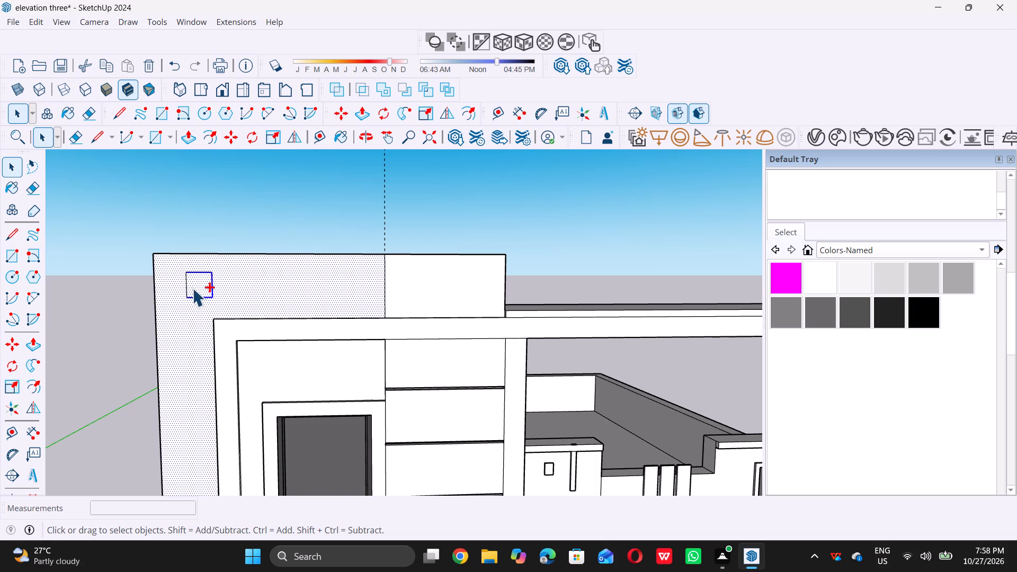
{"action": "left_click", "coordinate": [186, 286], "text": "ctrl"}
{"action": "left_click", "coordinate": [272, 291], "text": "shift"}
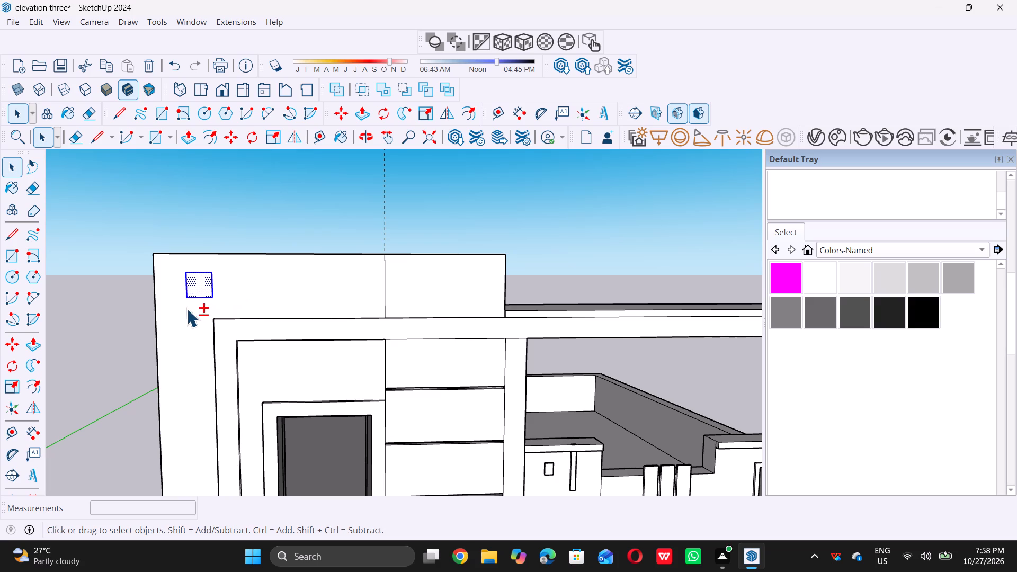
{"action": "left_click", "coordinate": [197, 287], "text": "shift"}
{"action": "key", "text": "m"}
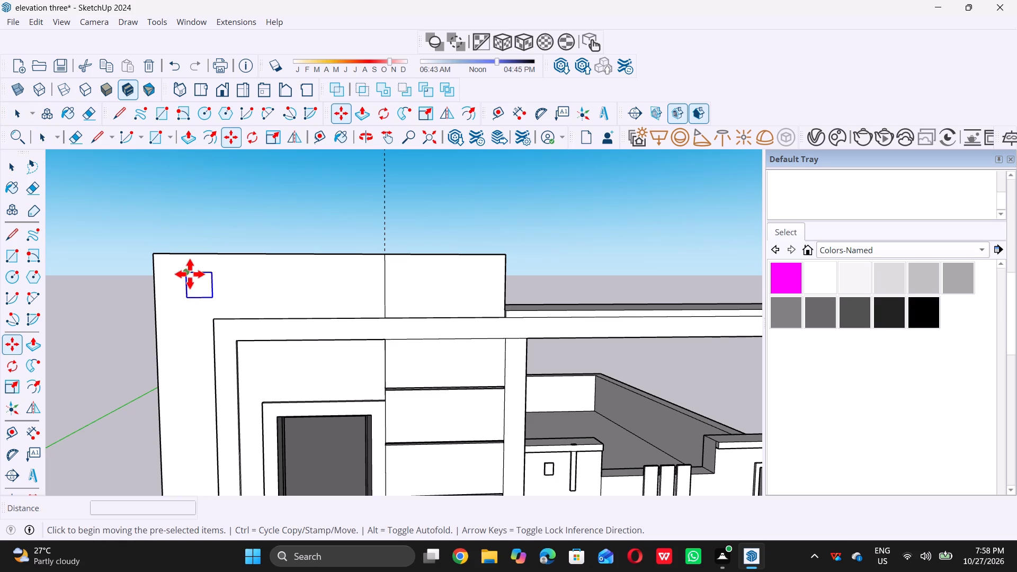
{"action": "left_click", "coordinate": [189, 273]}
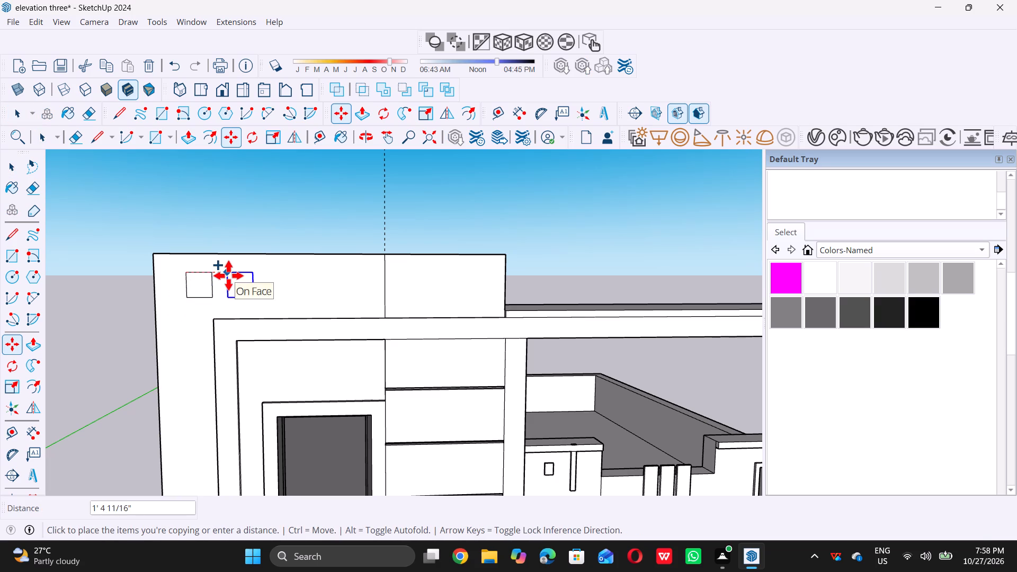
{"action": "left_click", "coordinate": [220, 275]}
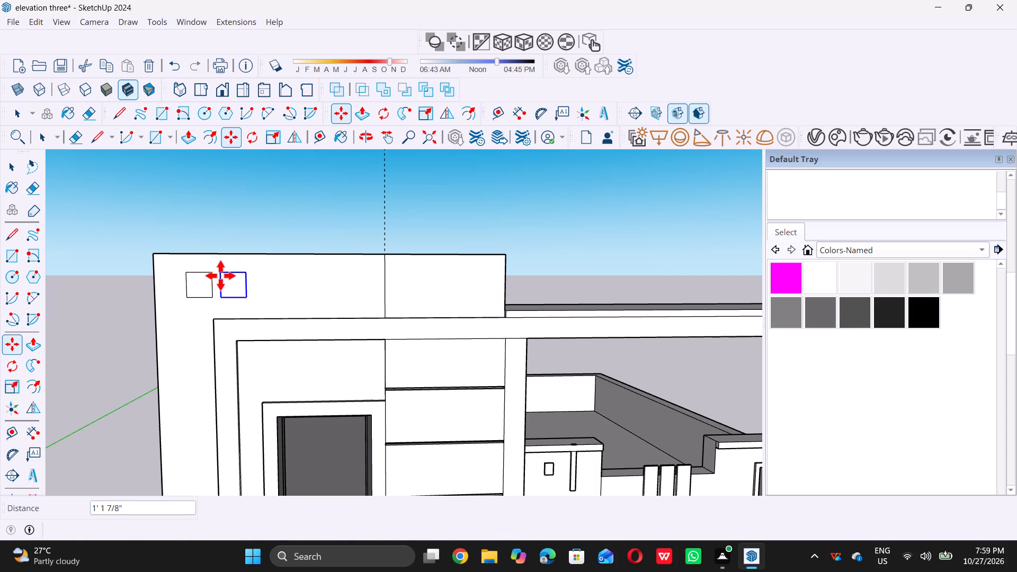
{"action": "left_click", "coordinate": [219, 275]}
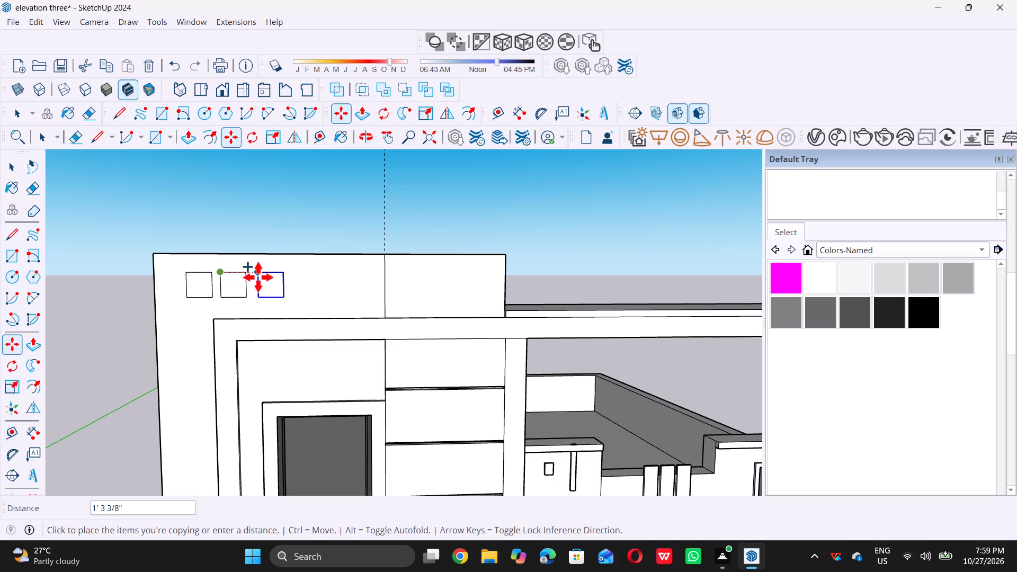
{"action": "left_click", "coordinate": [256, 277]}
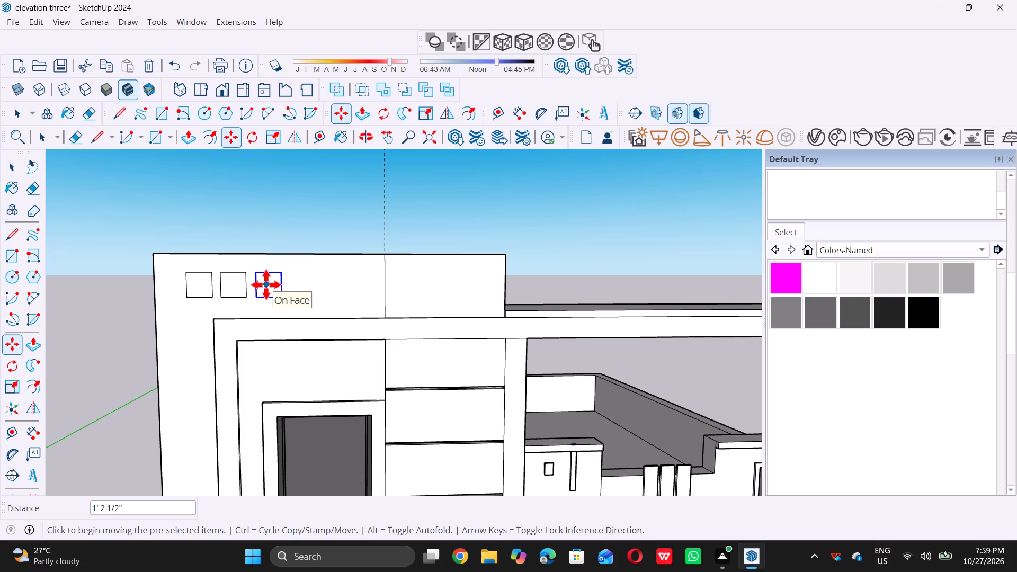
{"action": "key", "text": "space"}
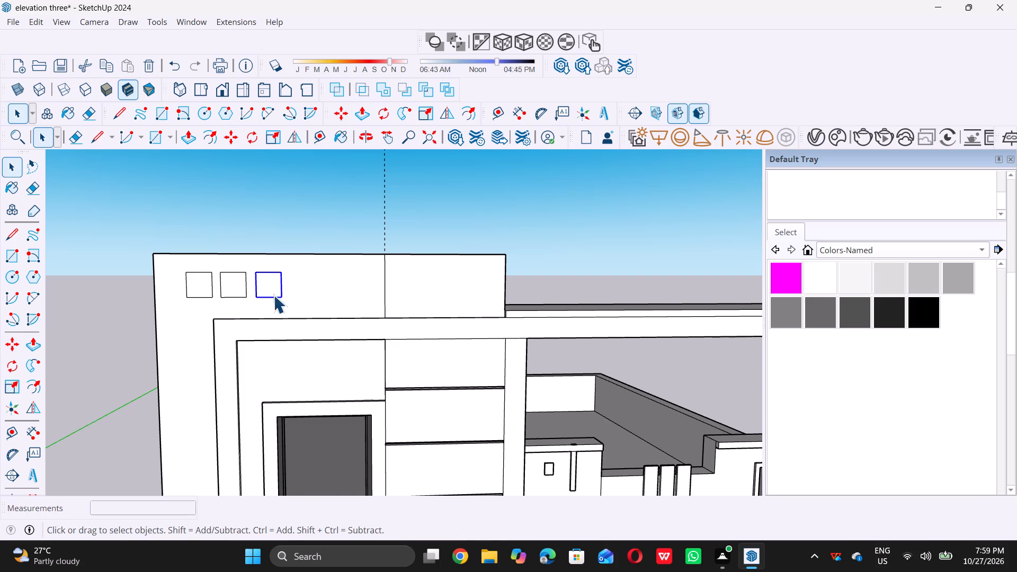
Move the outlines of all three squares together about 5 7/8" along the red axis towards the raised section's outer edge.
{"action": "scroll", "coordinate": [318, 297], "scroll_direction": "down", "scroll_amount": 6}
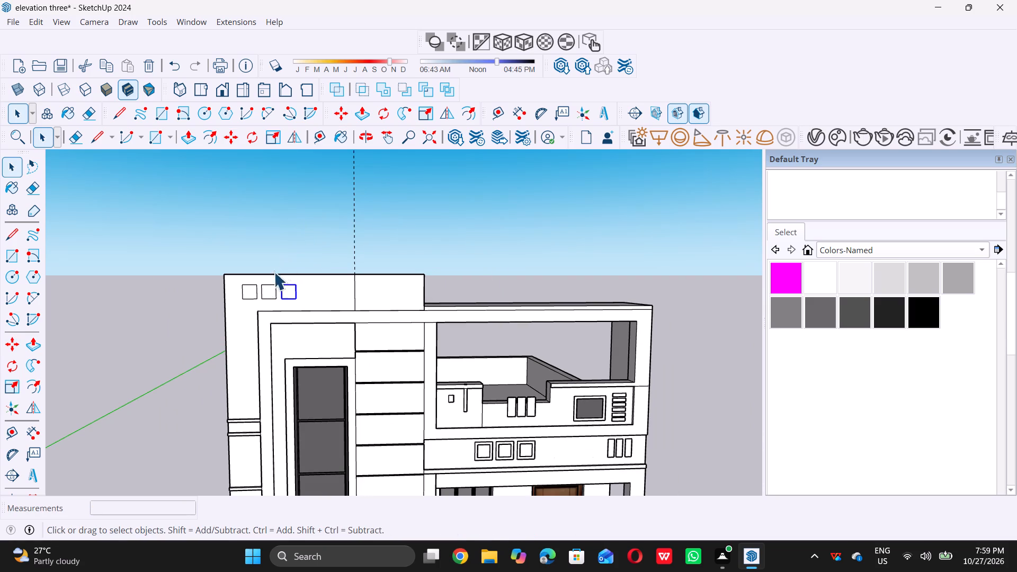
{"action": "scroll", "coordinate": [262, 293], "scroll_direction": "up", "scroll_amount": 9, "text": "ctrl"}
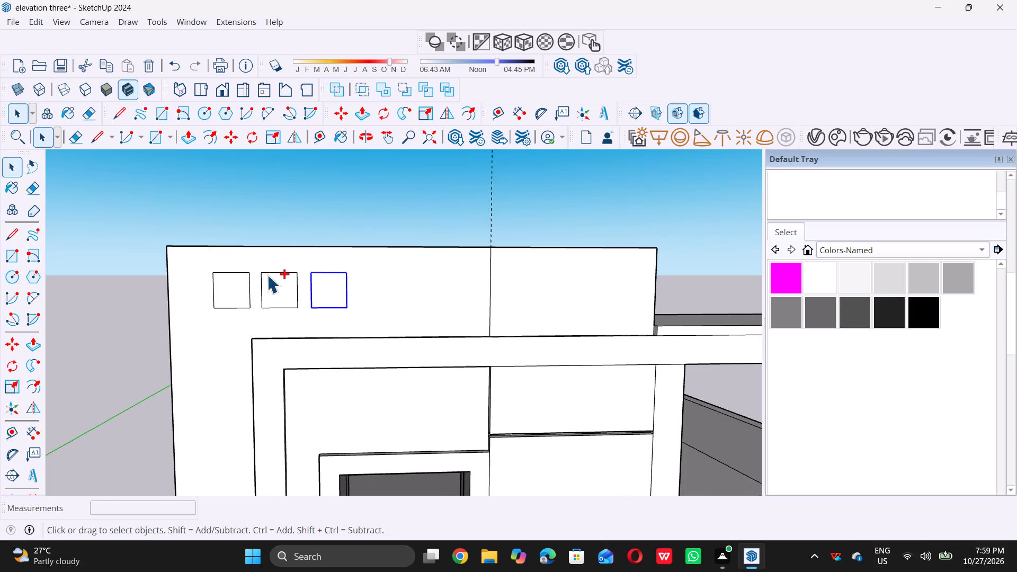
{"action": "left_click", "coordinate": [270, 273], "text": "ctrl"}
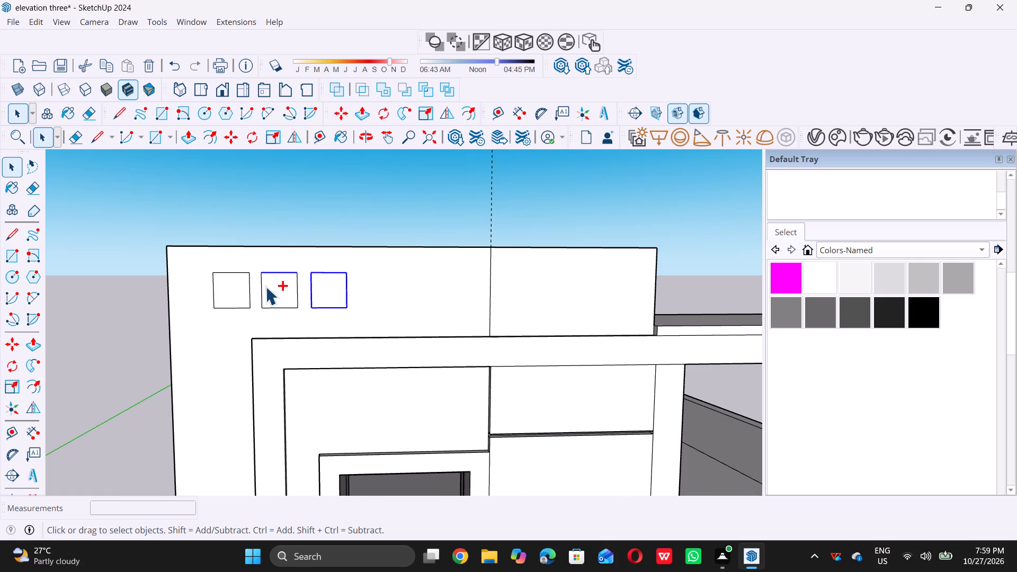
{"action": "left_click", "coordinate": [260, 289], "text": "ctrl"}
{"action": "scroll", "coordinate": [281, 312], "scroll_direction": "up", "scroll_amount": 3, "text": "ctrl"}
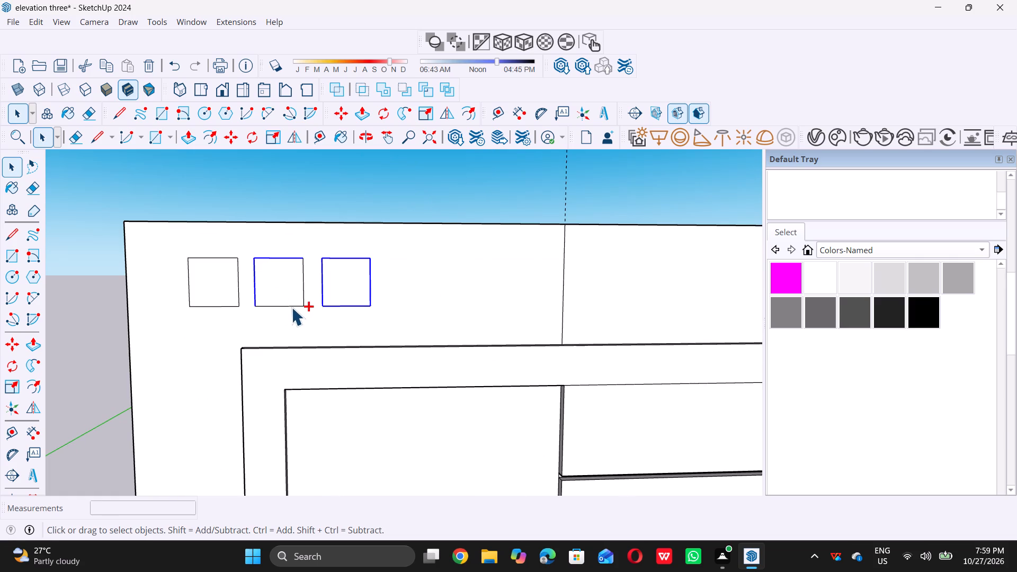
{"action": "double_click", "coordinate": [292, 306], "text": "ctrl"}
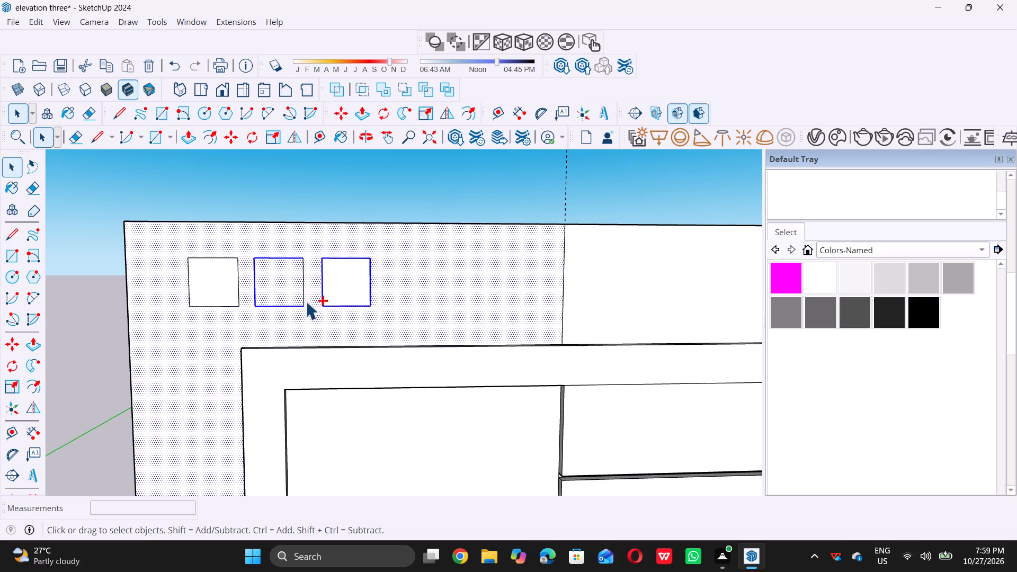
{"action": "left_click", "coordinate": [302, 290], "text": "ctrl"}
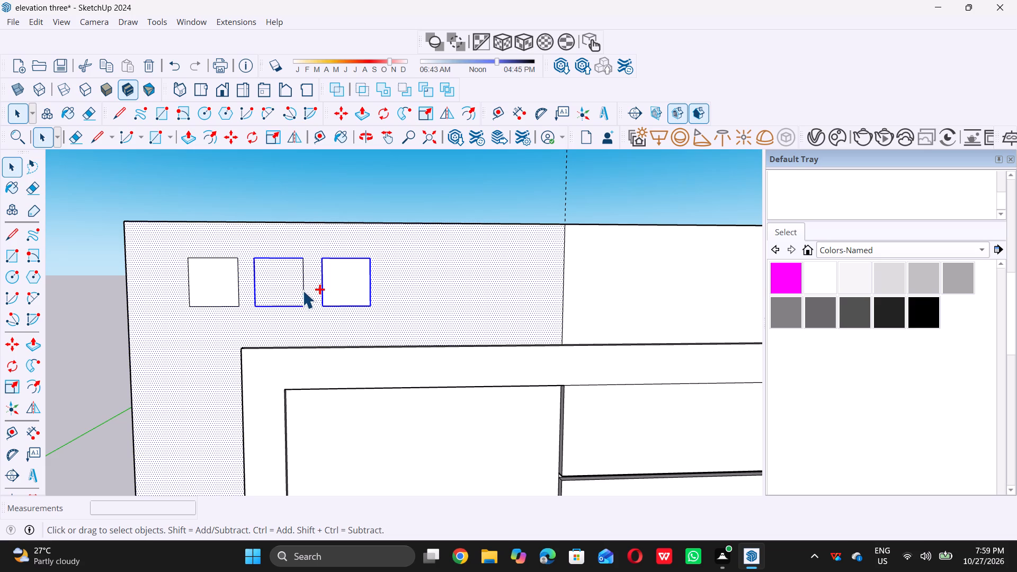
{"action": "double_click", "coordinate": [303, 290], "text": "ctrl"}
{"action": "left_click", "coordinate": [221, 256], "text": "ctrl"}
{"action": "left_click", "coordinate": [238, 285], "text": "ctrl"}
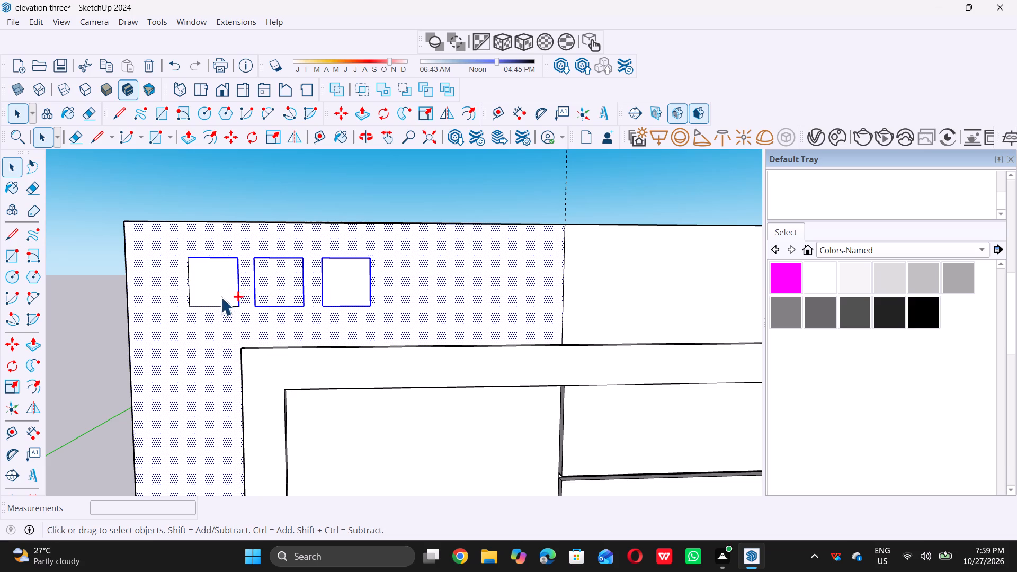
{"action": "left_click", "coordinate": [215, 305], "text": "ctrl"}
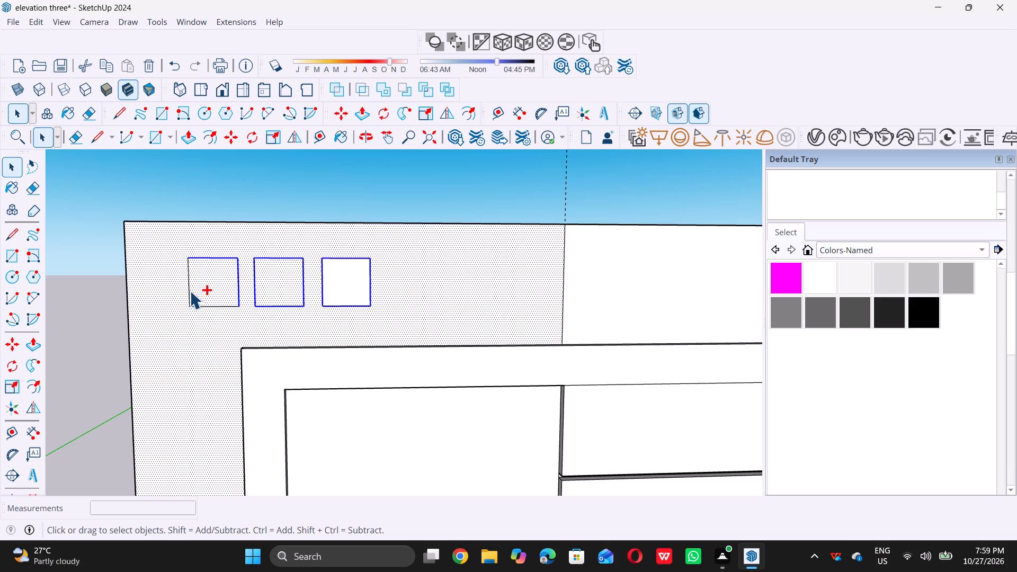
{"action": "left_click", "coordinate": [189, 289], "text": "ctrl"}
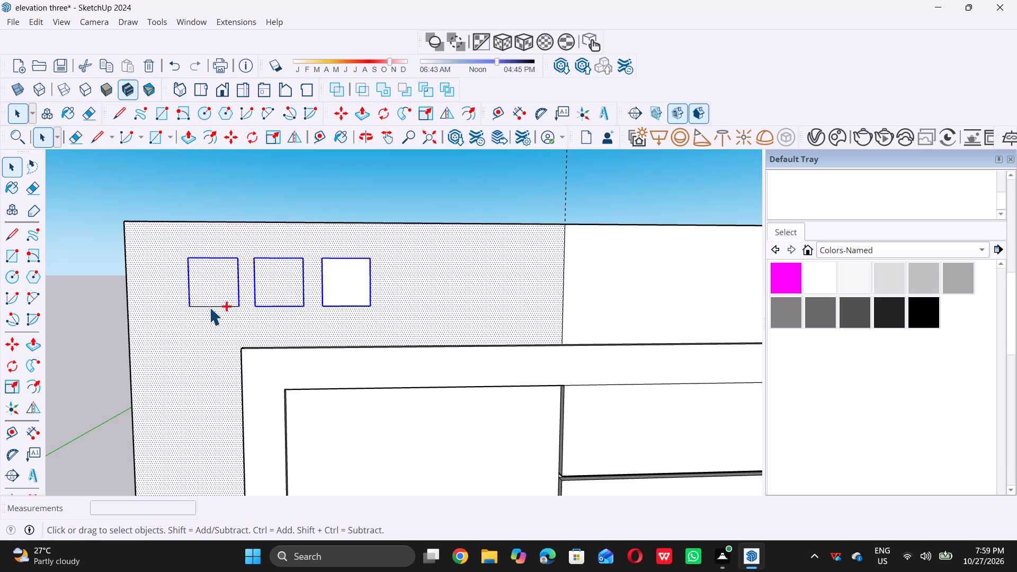
{"action": "left_click", "coordinate": [211, 307], "text": "ctrl"}
{"action": "left_click", "coordinate": [154, 294], "text": "shift"}
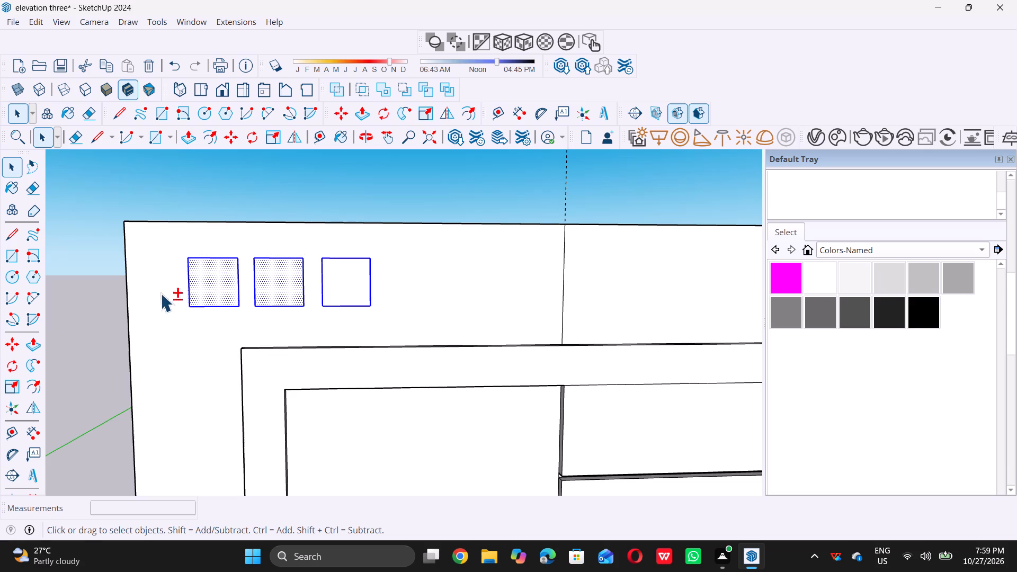
{"action": "left_click", "coordinate": [210, 283], "text": "shift"}
{"action": "left_click", "coordinate": [271, 283], "text": "shift"}
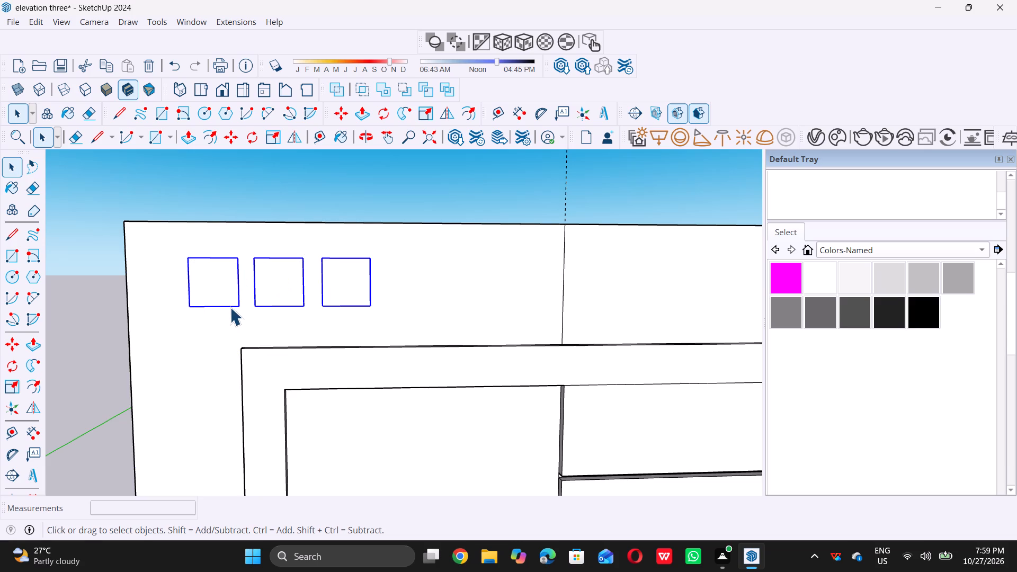
{"action": "key", "text": "m"}
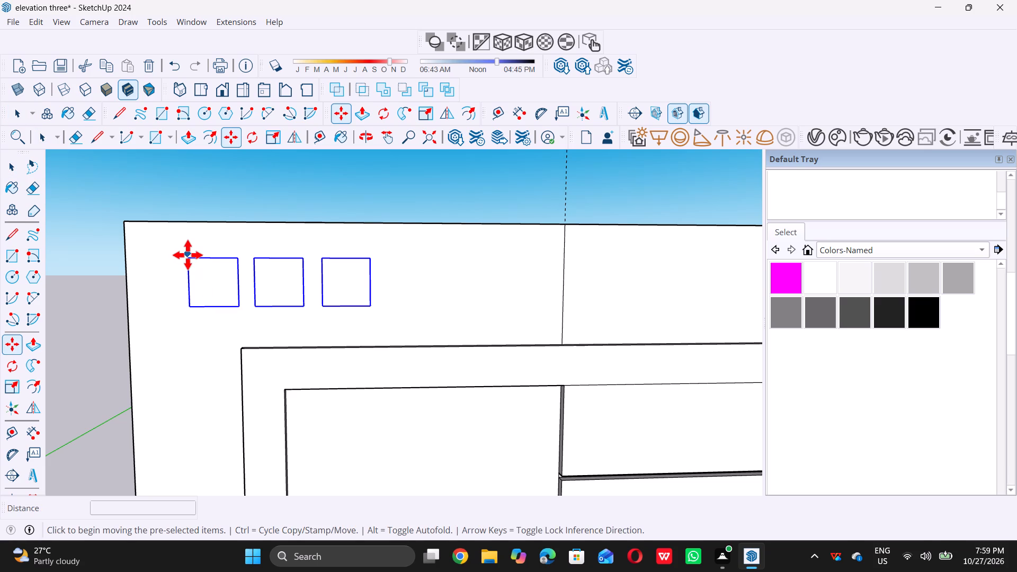
{"action": "triple_click", "coordinate": [188, 258]}
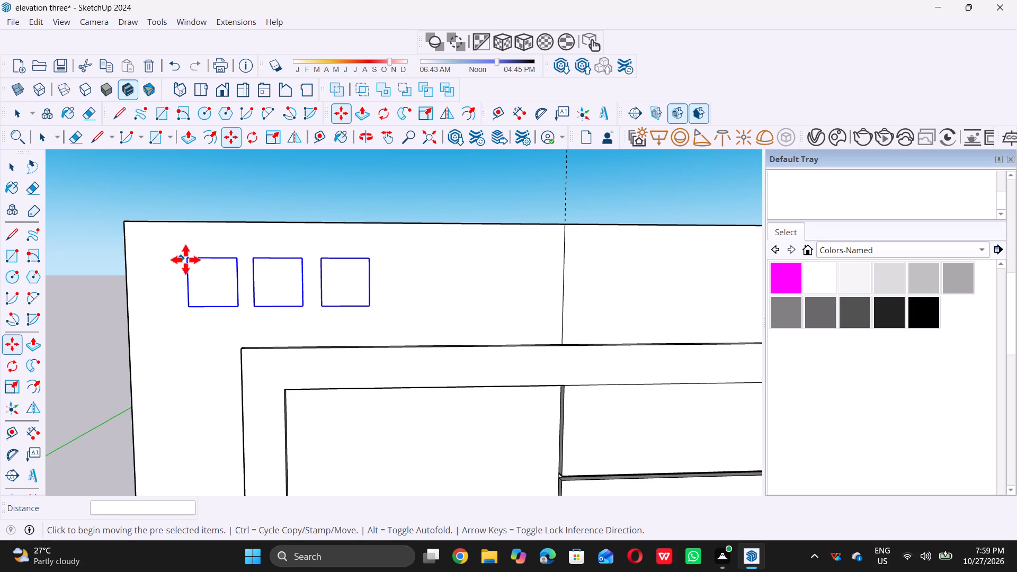
{"action": "double_click", "coordinate": [185, 260]}
{"action": "double_click", "coordinate": [189, 258]}
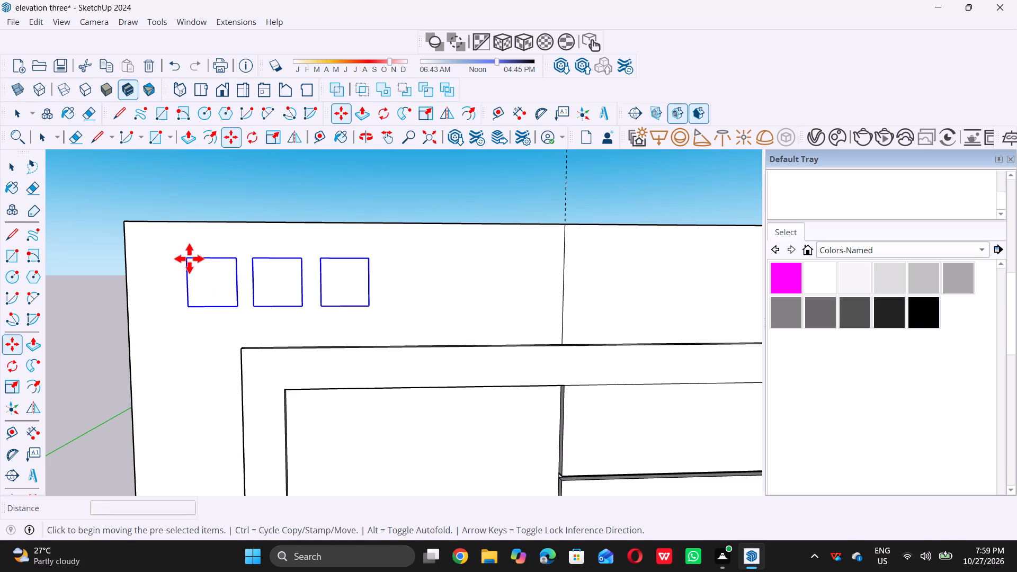
{"action": "left_click", "coordinate": [158, 254]}
{"action": "key", "text": "space"}
Move the middle square's outline about 2" towards the outermost square on the raised section's front face, narrowing the gap between them.
{"action": "scroll", "coordinate": [248, 248], "scroll_direction": "down", "scroll_amount": 6}
{"action": "middle_click_drag", "start_coordinate": [222, 205], "coordinate": [257, 258]}
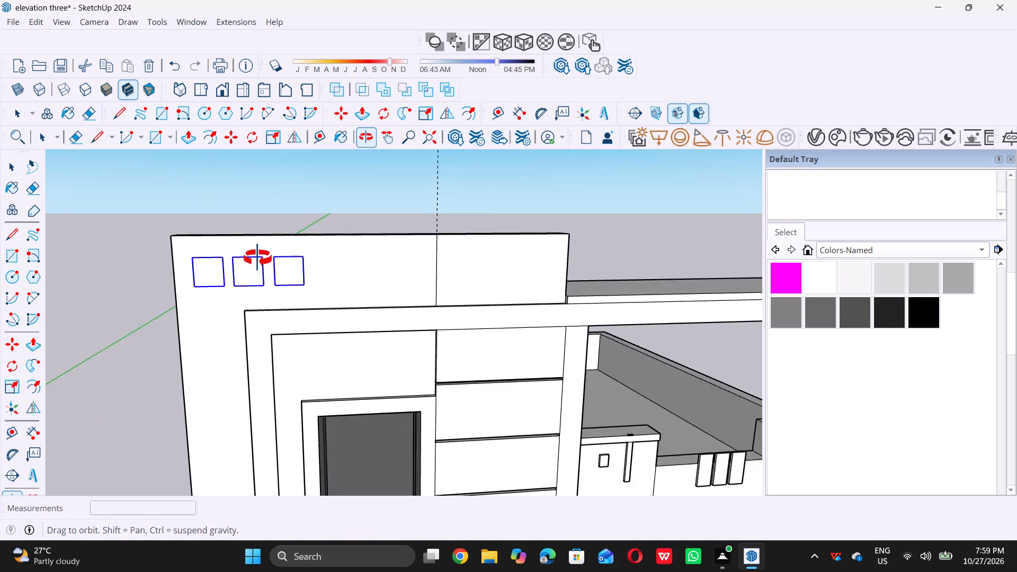
{"action": "middle_click_drag", "start_coordinate": [257, 258], "coordinate": [243, 251]}
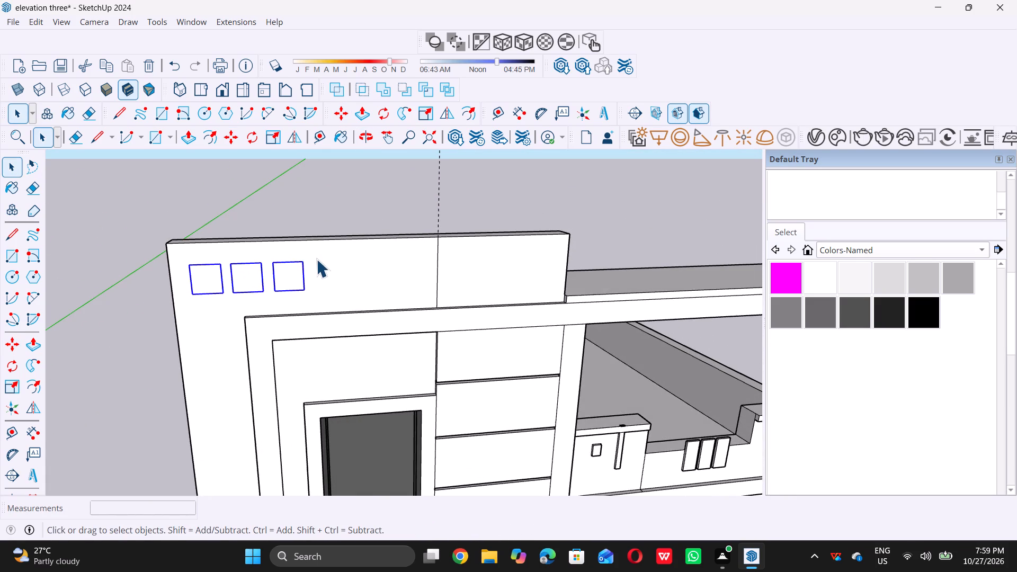
{"action": "key", "text": "space"}
{"action": "triple_click", "coordinate": [85, 301]}
{"action": "double_click", "coordinate": [85, 301]}
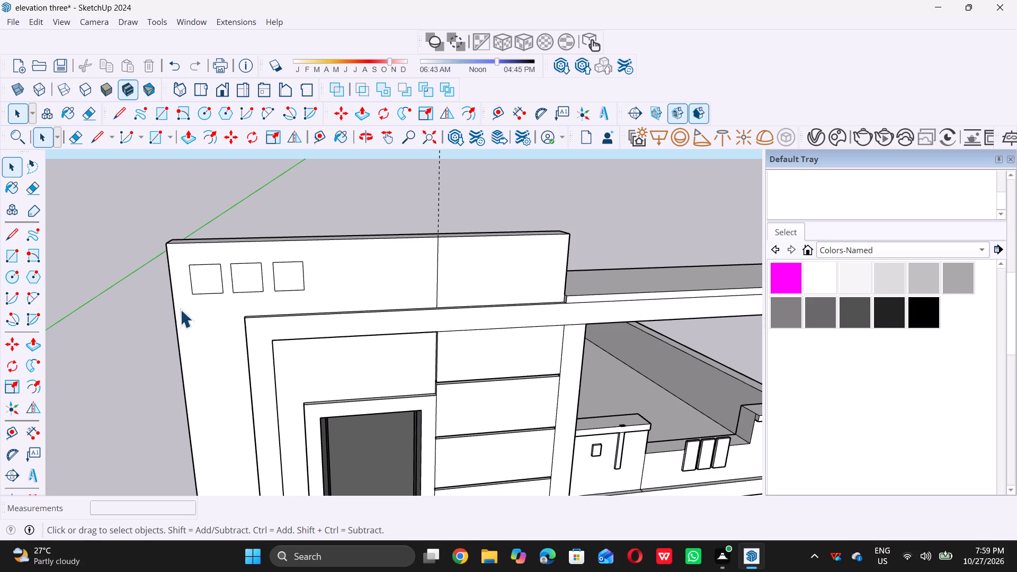
{"action": "scroll", "coordinate": [241, 298], "scroll_direction": "up", "scroll_amount": 5}
{"action": "left_click_drag", "start_coordinate": [216, 233], "coordinate": [251, 258]}
{"action": "middle_click", "coordinate": [255, 262]}
{"action": "left_click_drag", "start_coordinate": [258, 265], "coordinate": [263, 270]}
{"action": "middle_click", "coordinate": [265, 271]}
{"action": "left_click", "coordinate": [268, 273]}
{"action": "middle_click", "coordinate": [269, 274]}
{"action": "double_click", "coordinate": [269, 274]}
{"action": "left_click", "coordinate": [273, 278]}
{"action": "left_click_drag", "start_coordinate": [278, 284], "coordinate": [289, 300]}
{"action": "left_click_drag", "start_coordinate": [290, 301], "coordinate": [293, 309]}
{"action": "left_click", "coordinate": [293, 309]}
{"action": "left_click_drag", "start_coordinate": [290, 307], "coordinate": [286, 301]}
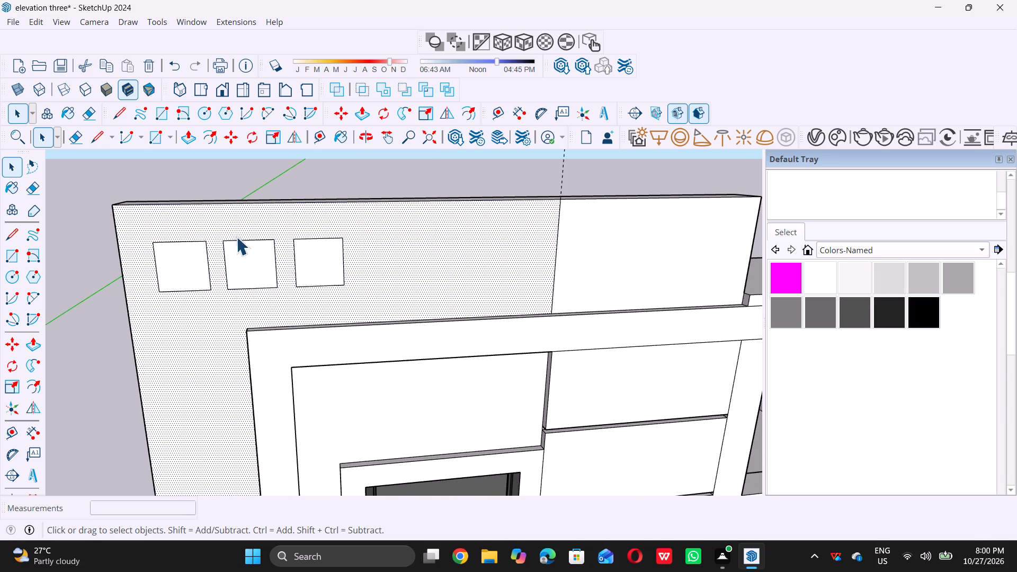
{"action": "left_click", "coordinate": [217, 231], "text": "ctrl"}
{"action": "left_click_drag", "start_coordinate": [219, 232], "coordinate": [284, 301], "text": "ctrl"}
{"action": "left_click", "coordinate": [284, 301], "text": "ctrl"}
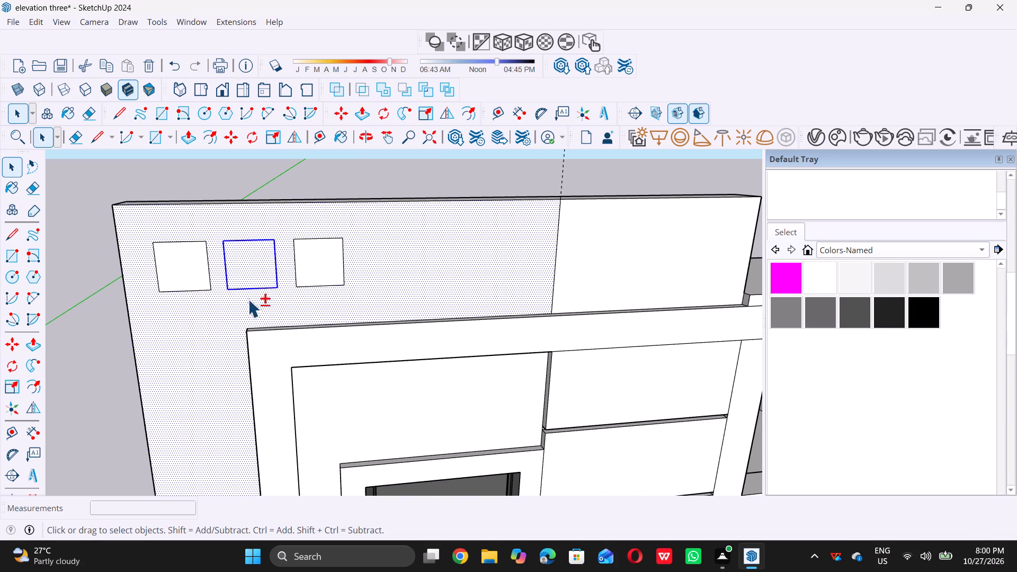
{"action": "left_click", "coordinate": [229, 308], "text": "shift"}
{"action": "left_click", "coordinate": [246, 272], "text": "shift"}
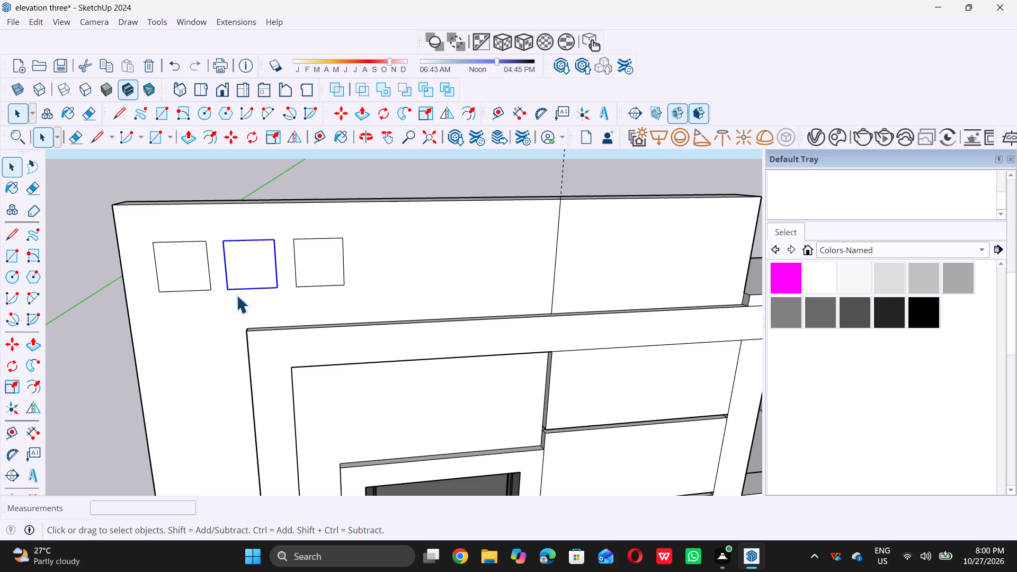
{"action": "key", "text": "m"}
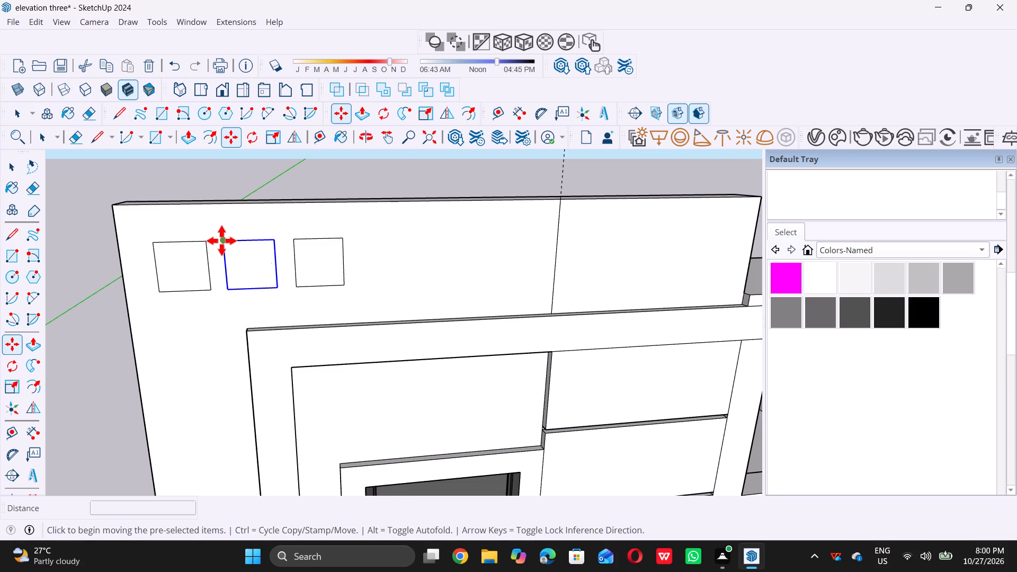
{"action": "left_click", "coordinate": [221, 240]}
{"action": "double_click", "coordinate": [215, 240]}
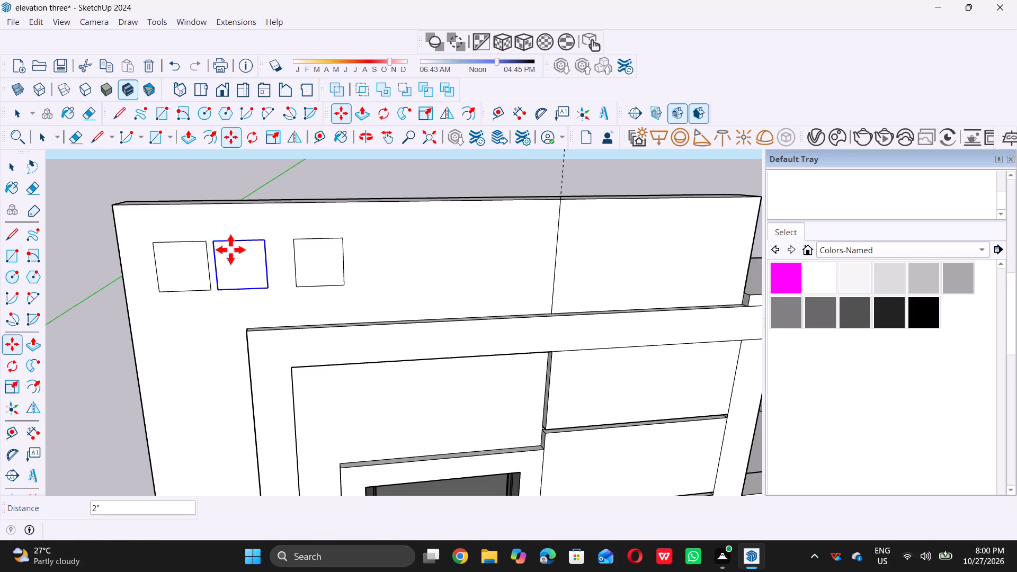
{"action": "key", "text": "space"}
Move the innermost square of the row about 4 3/4" along the red axis towards the middle square.
{"action": "left_click_drag", "start_coordinate": [286, 230], "coordinate": [341, 285]}
{"action": "left_click_drag", "start_coordinate": [341, 287], "coordinate": [349, 304]}
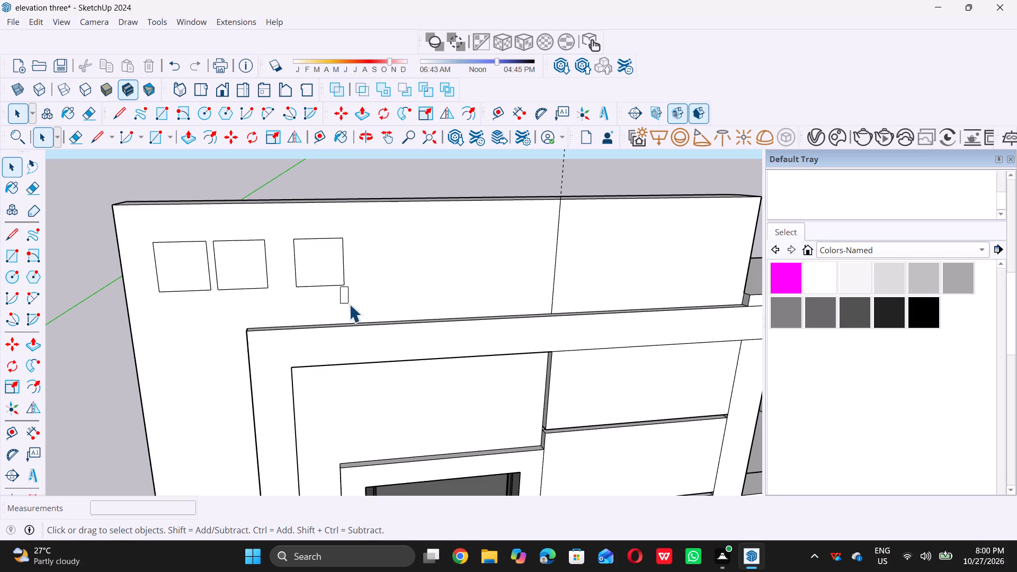
{"action": "left_click_drag", "start_coordinate": [349, 304], "coordinate": [349, 304]}
{"action": "triple_click", "coordinate": [348, 304]}
{"action": "left_click", "coordinate": [347, 303]}
{"action": "left_click", "coordinate": [320, 179]}
{"action": "left_click_drag", "start_coordinate": [286, 226], "coordinate": [296, 237]}
{"action": "left_click_drag", "start_coordinate": [304, 240], "coordinate": [346, 291]}
{"action": "left_click", "coordinate": [346, 291]}
{"action": "left_click_drag", "start_coordinate": [274, 217], "coordinate": [293, 231]}
{"action": "left_click_drag", "start_coordinate": [297, 236], "coordinate": [342, 277]}
{"action": "left_click_drag", "start_coordinate": [342, 277], "coordinate": [346, 283]}
{"action": "left_click_drag", "start_coordinate": [281, 226], "coordinate": [368, 298]}
{"action": "left_click", "coordinate": [369, 297]}
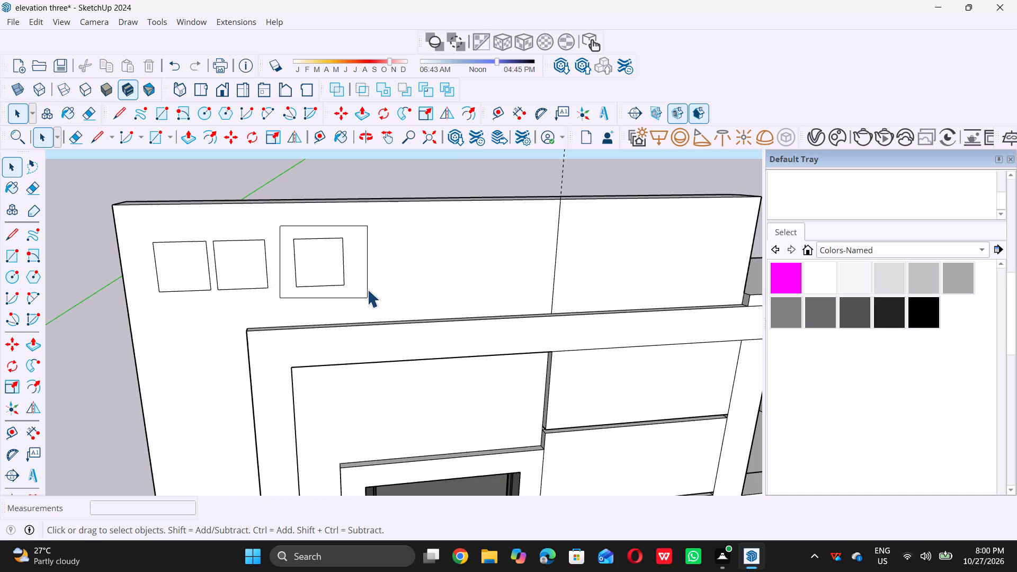
{"action": "scroll", "coordinate": [289, 248], "scroll_direction": "down", "scroll_amount": 4}
{"action": "middle_click_drag", "start_coordinate": [306, 295], "coordinate": [299, 257]}
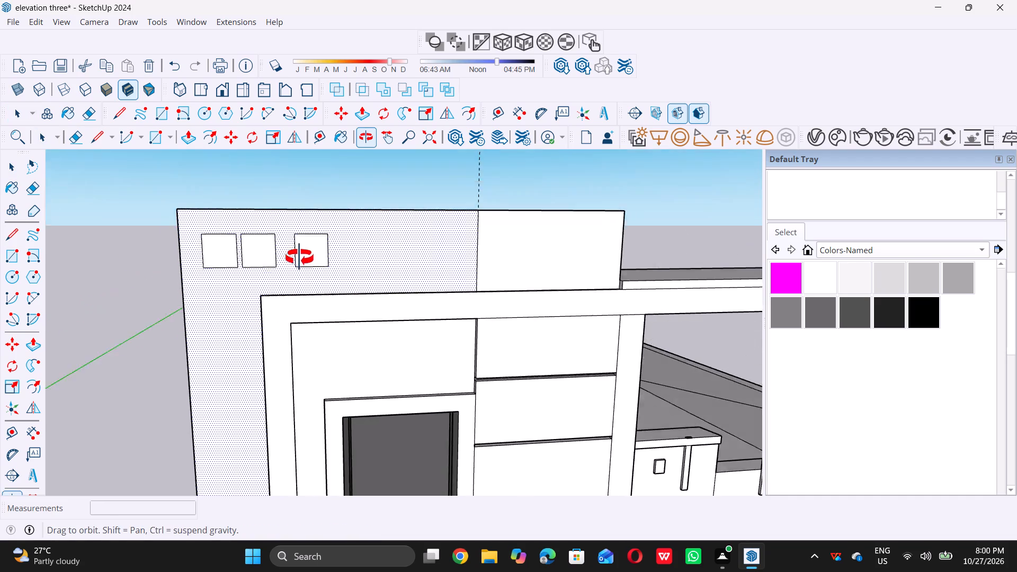
{"action": "middle_click_drag", "start_coordinate": [299, 257], "coordinate": [299, 254]}
{"action": "scroll", "coordinate": [302, 244], "scroll_direction": "up", "scroll_amount": 4}
{"action": "left_click_drag", "start_coordinate": [279, 211], "coordinate": [349, 295]}
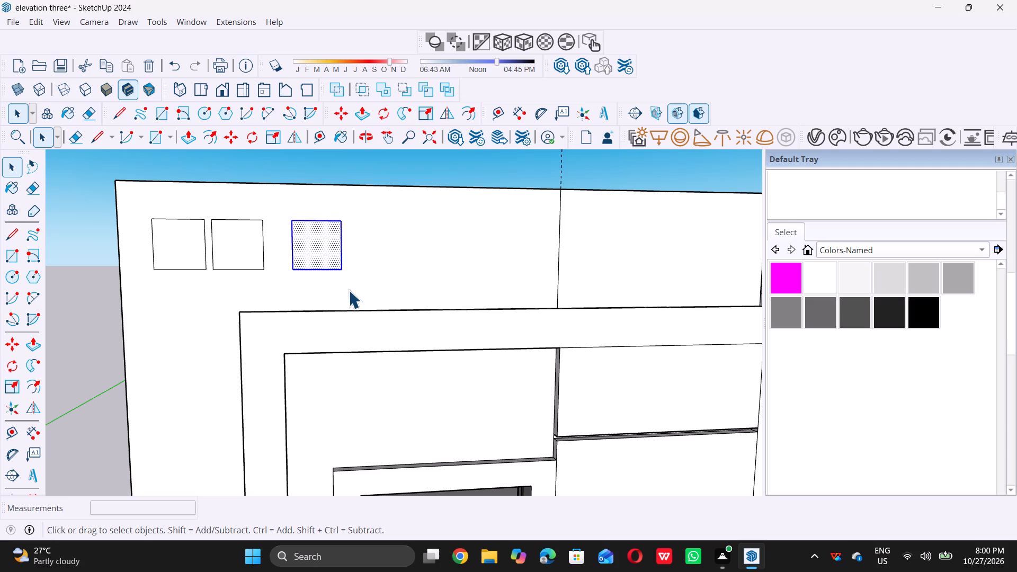
{"action": "left_click", "coordinate": [319, 247], "text": "shift"}
{"action": "key", "text": "m"}
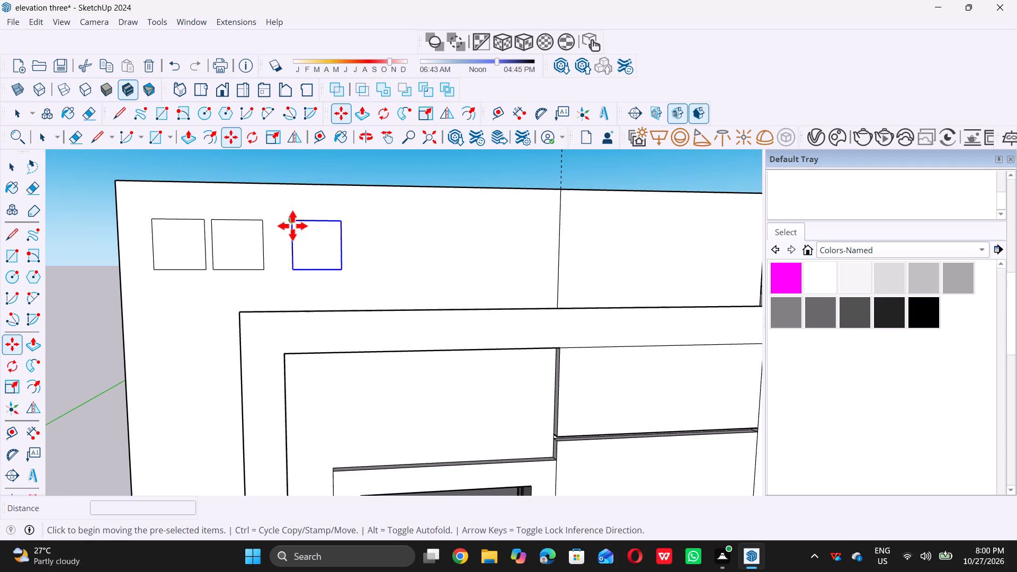
{"action": "left_click", "coordinate": [293, 222]}
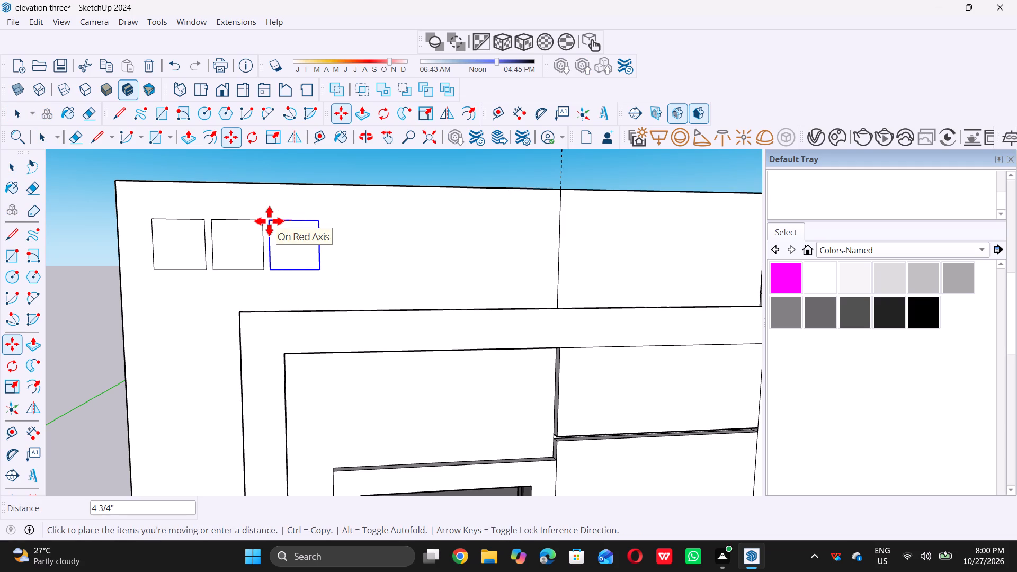
{"action": "left_click", "coordinate": [269, 220]}
{"action": "key", "text": "space"}
{"action": "scroll", "coordinate": [353, 283], "scroll_direction": "down", "scroll_amount": 3}
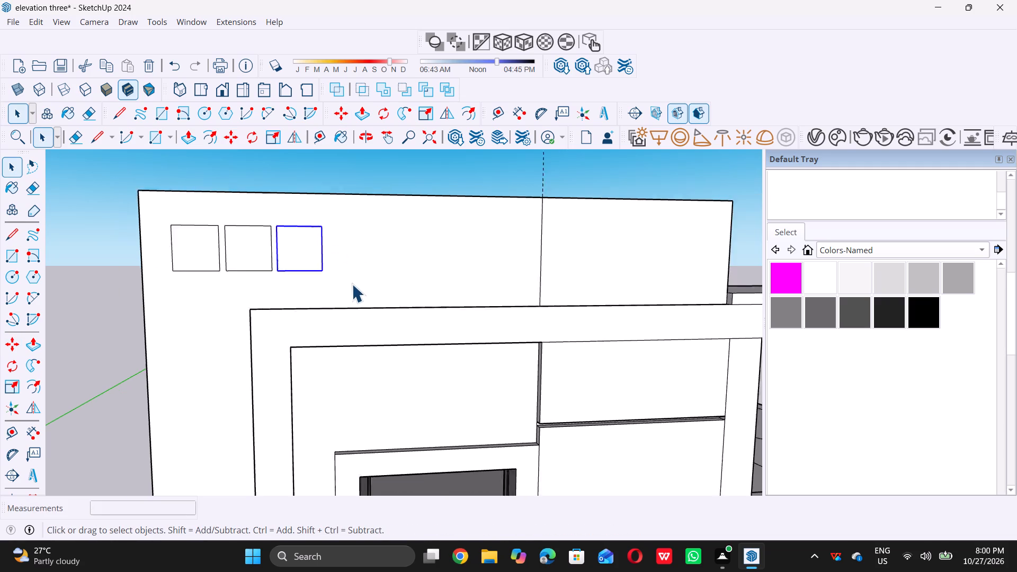
{"action": "scroll", "coordinate": [352, 284], "scroll_direction": "down", "scroll_amount": 2}
{"action": "left_click", "coordinate": [111, 248]}
Draw an upright rectangle about 6 1/16" by 1' 1 15/16" on the raised section's front face, between the squares and the vertical dividing line.
{"action": "scroll", "coordinate": [177, 272], "scroll_direction": "down", "scroll_amount": 4}
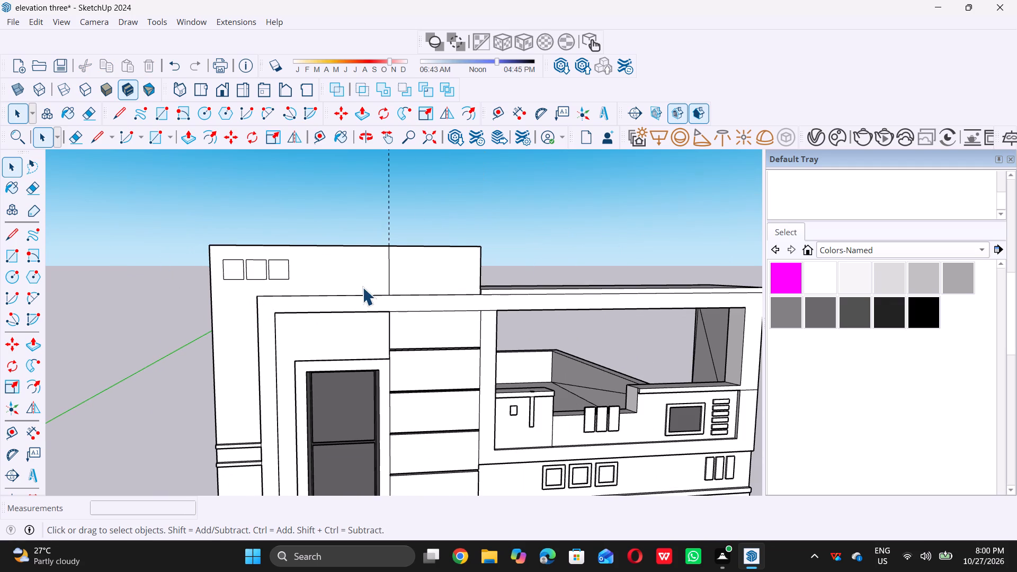
{"action": "middle_click_drag", "start_coordinate": [362, 286], "coordinate": [292, 276]}
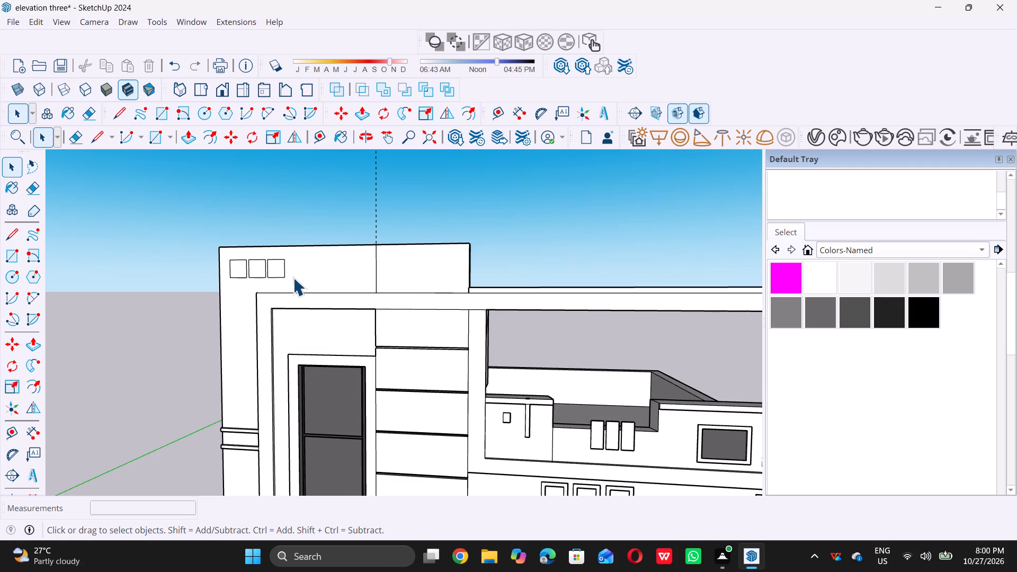
{"action": "key", "text": "r"}
{"action": "middle_click_drag", "start_coordinate": [301, 278], "coordinate": [331, 288]}
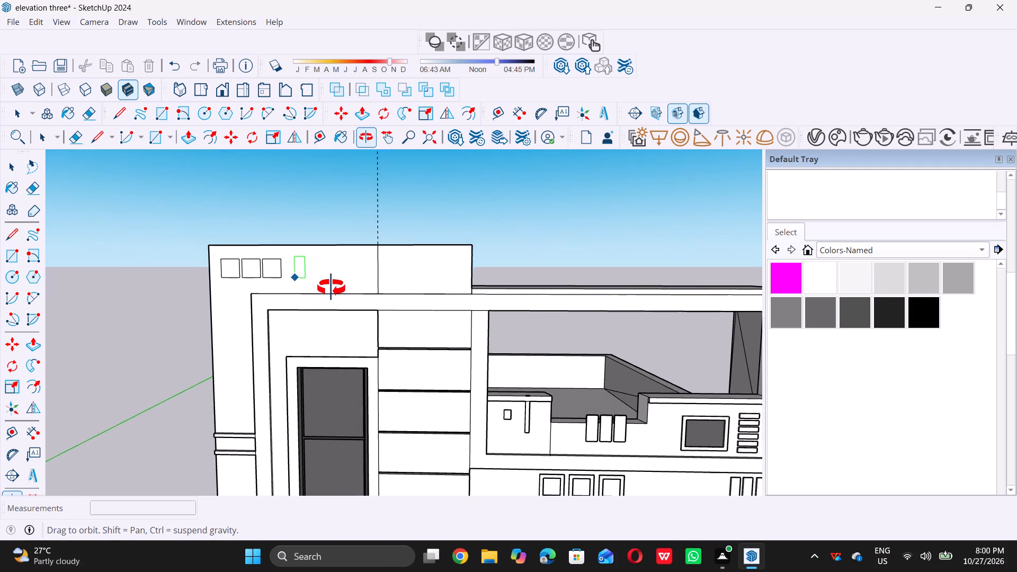
{"action": "middle_click_drag", "start_coordinate": [331, 288], "coordinate": [335, 288]}
{"action": "scroll", "coordinate": [341, 273], "scroll_direction": "up", "scroll_amount": 3}
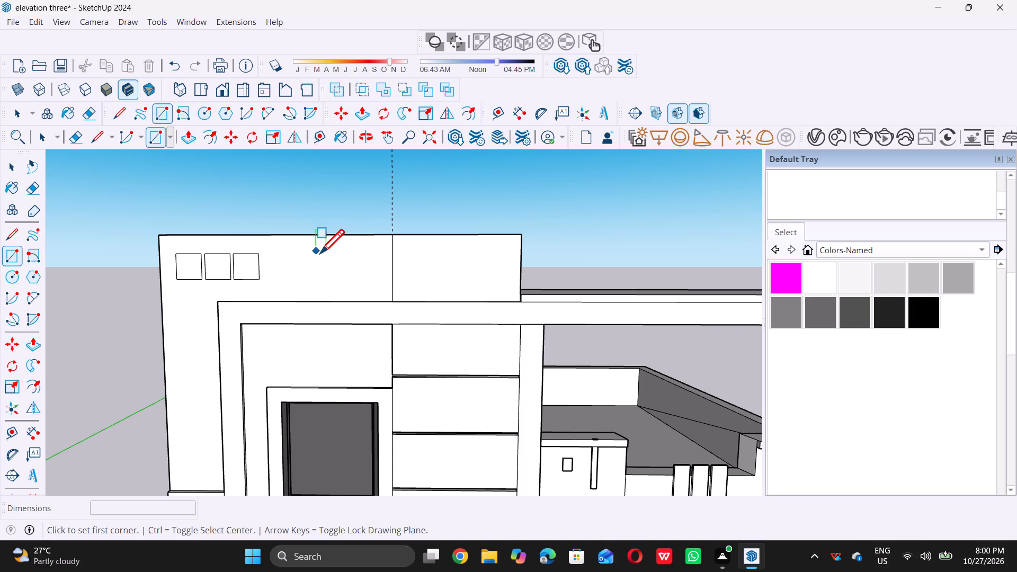
{"action": "left_click", "coordinate": [325, 255]}
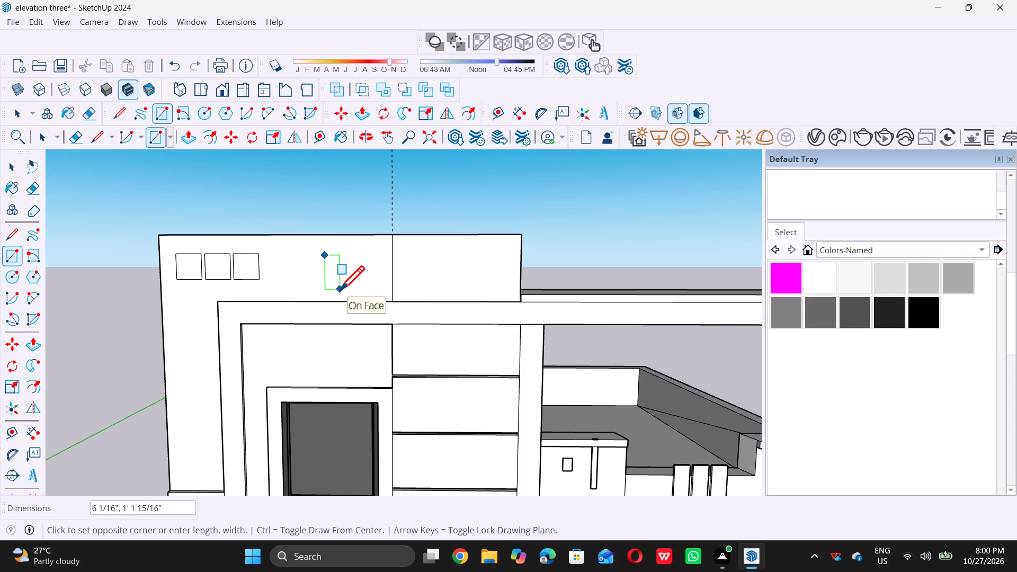
{"action": "left_click", "coordinate": [340, 290]}
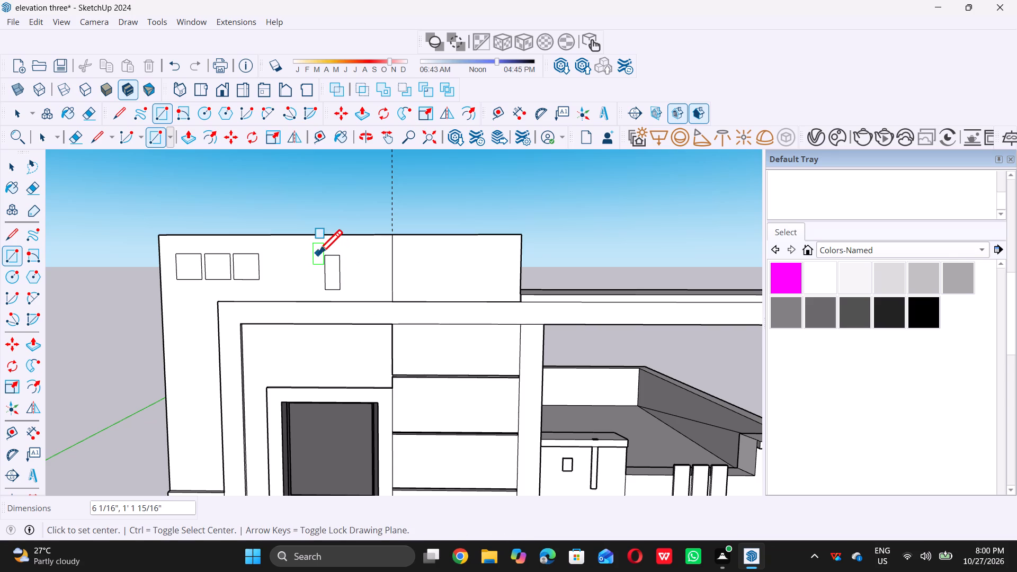
{"action": "key", "text": "space"}
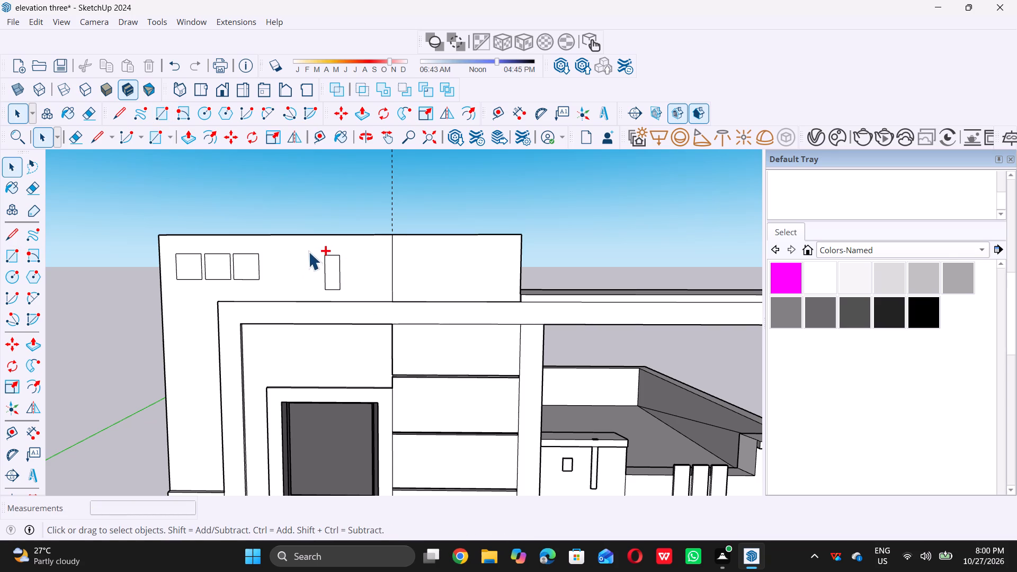
Copy the upright rectangle twice along the red axis towards the dividing line, offset about 7 1/2" and another 7 9/16", making a row of three.
{"action": "left_click_drag", "start_coordinate": [307, 247], "coordinate": [337, 274], "text": "ctrl"}
{"action": "left_click_drag", "start_coordinate": [342, 283], "coordinate": [349, 297], "text": "ctrl"}
{"action": "left_click_drag", "start_coordinate": [305, 244], "coordinate": [310, 248], "text": "ctrl"}
{"action": "left_click_drag", "start_coordinate": [314, 250], "coordinate": [334, 270], "text": "ctrl"}
{"action": "left_click_drag", "start_coordinate": [334, 270], "coordinate": [340, 286], "text": "ctrl"}
{"action": "left_click_drag", "start_coordinate": [311, 248], "coordinate": [361, 303], "text": "ctrl"}
{"action": "left_click_drag", "start_coordinate": [361, 303], "coordinate": [360, 301], "text": "ctrl"}
{"action": "left_click", "coordinate": [334, 276], "text": "shift"}
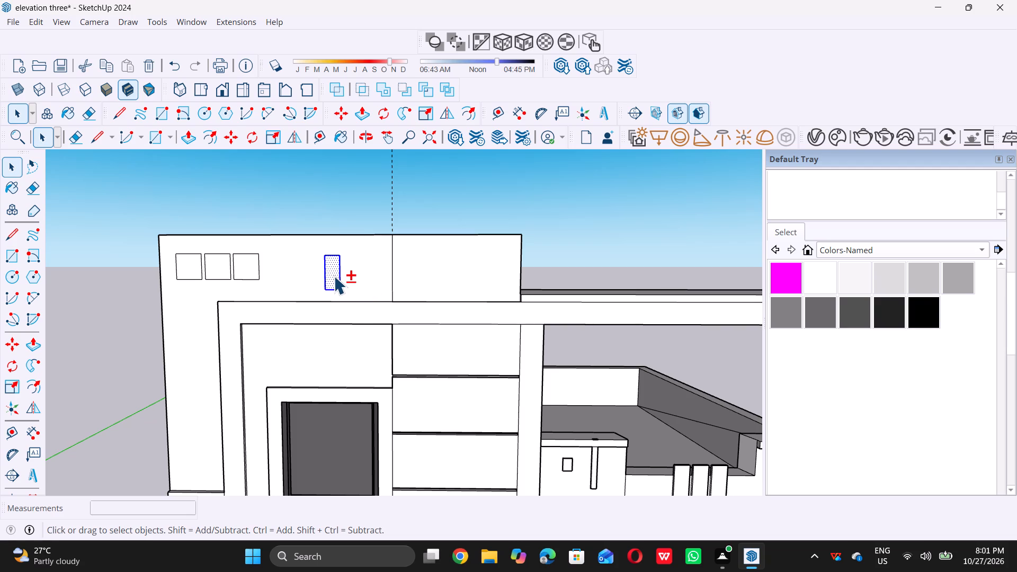
{"action": "key", "text": "m"}
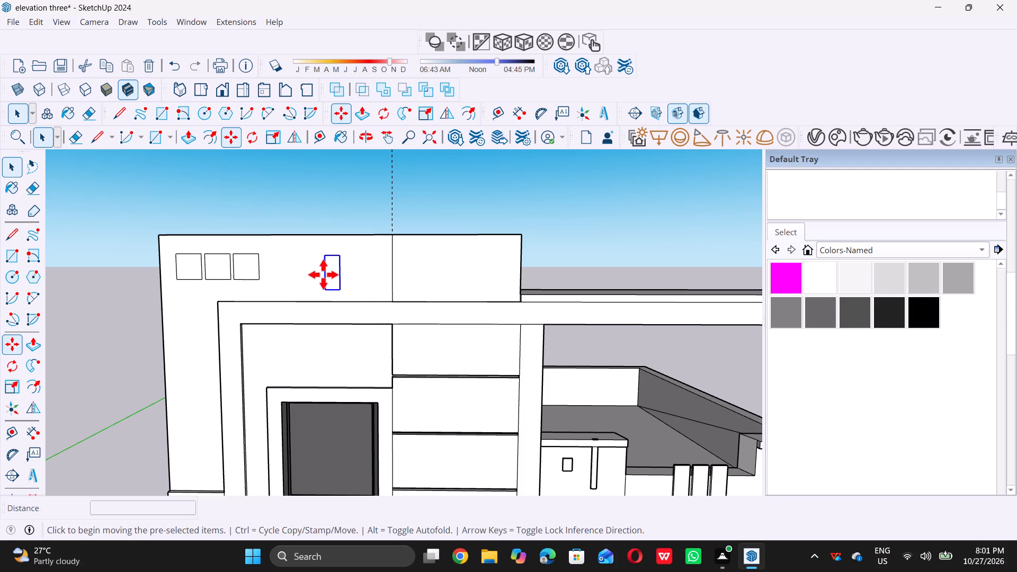
{"action": "scroll", "coordinate": [324, 260], "scroll_direction": "up", "scroll_amount": 3}
{"action": "left_click", "coordinate": [325, 257]}
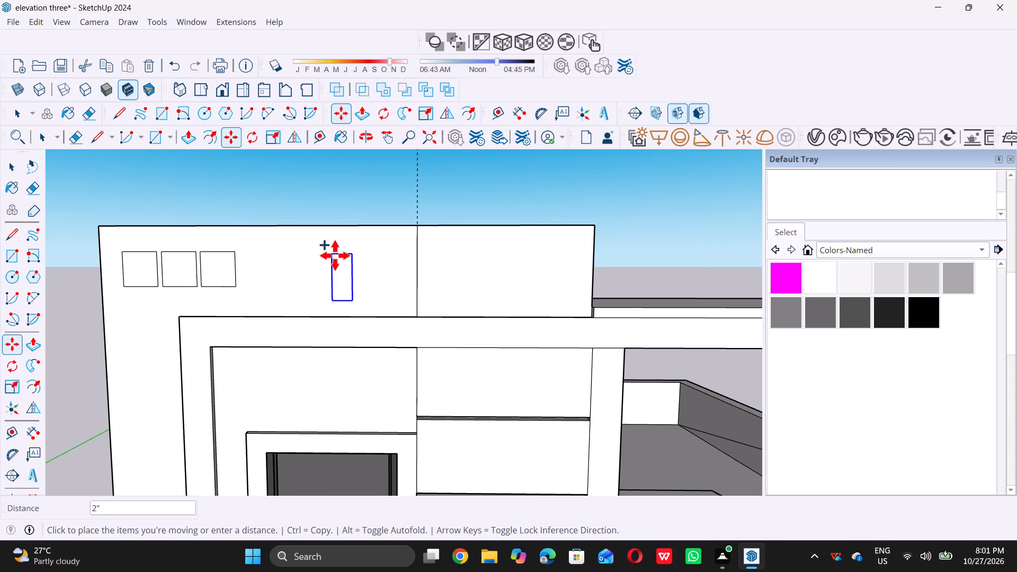
{"action": "scroll", "coordinate": [353, 255], "scroll_direction": "up", "scroll_amount": 3}
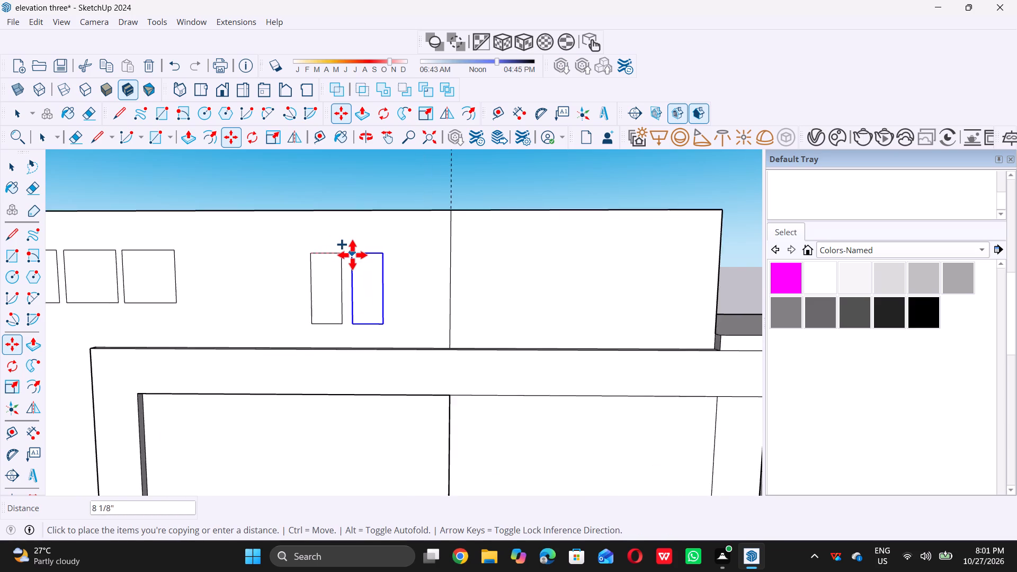
{"action": "scroll", "coordinate": [352, 255], "scroll_direction": "up", "scroll_amount": 4}
{"action": "left_click", "coordinate": [347, 255]}
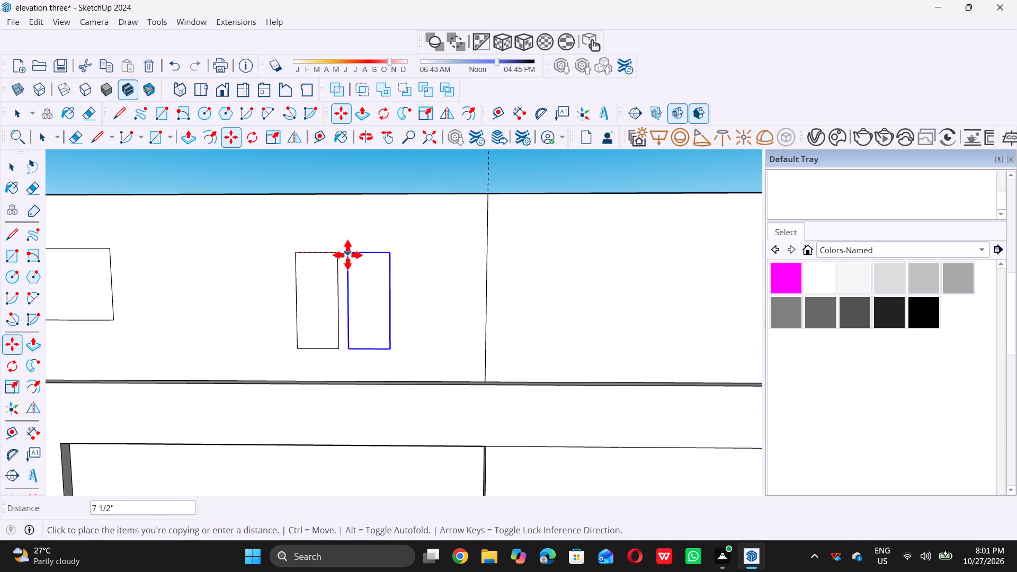
{"action": "double_click", "coordinate": [346, 255]}
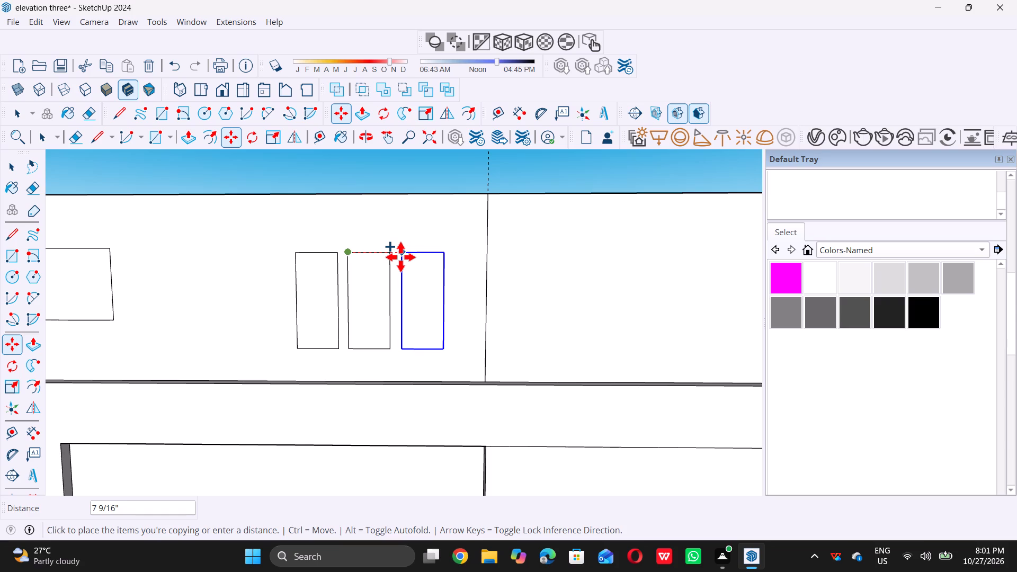
{"action": "left_click", "coordinate": [400, 257]}
{"action": "key", "text": "space"}
{"action": "scroll", "coordinate": [398, 279], "scroll_direction": "down", "scroll_amount": 8}
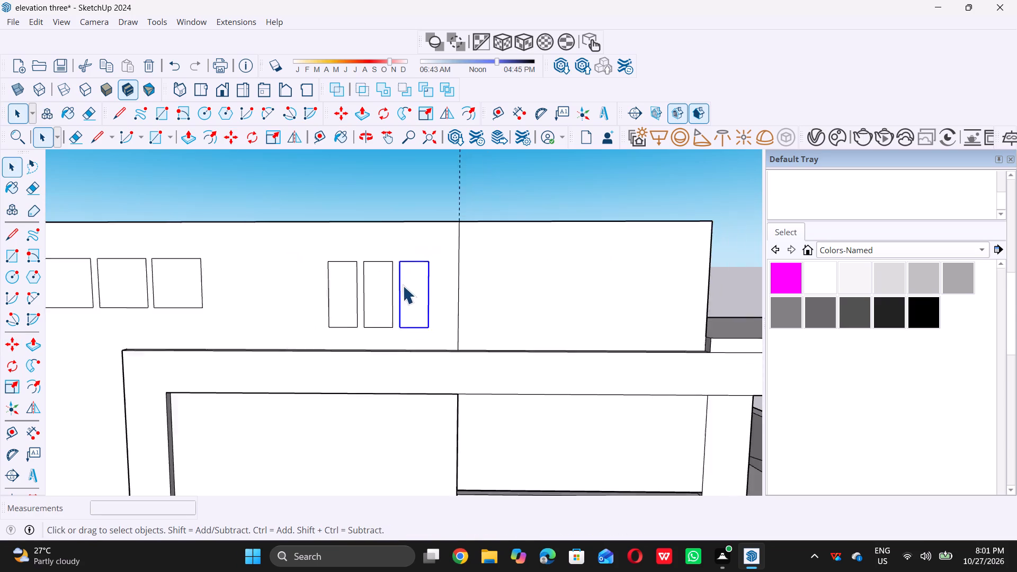
{"action": "scroll", "coordinate": [403, 285], "scroll_direction": "down", "scroll_amount": 5}
{"action": "double_click", "coordinate": [373, 212]}
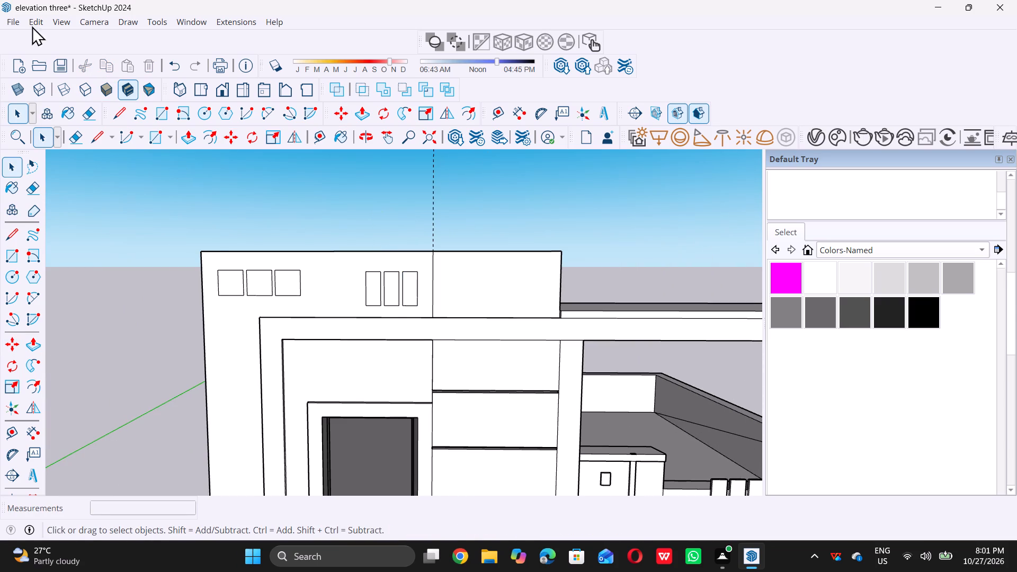
Delete all guide lines in the model.
{"action": "left_click", "coordinate": [36, 23]}
{"action": "left_click", "coordinate": [80, 157]}
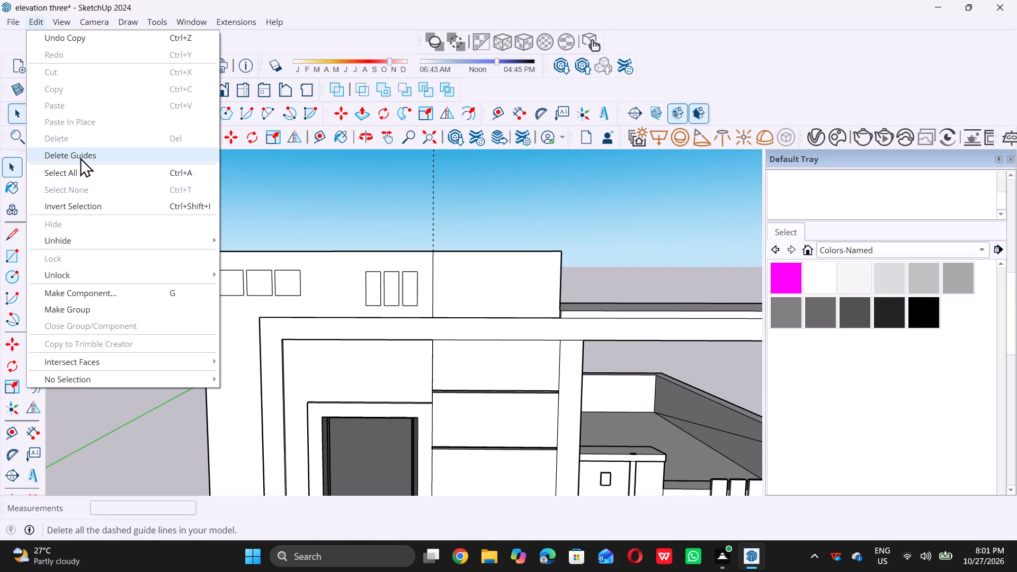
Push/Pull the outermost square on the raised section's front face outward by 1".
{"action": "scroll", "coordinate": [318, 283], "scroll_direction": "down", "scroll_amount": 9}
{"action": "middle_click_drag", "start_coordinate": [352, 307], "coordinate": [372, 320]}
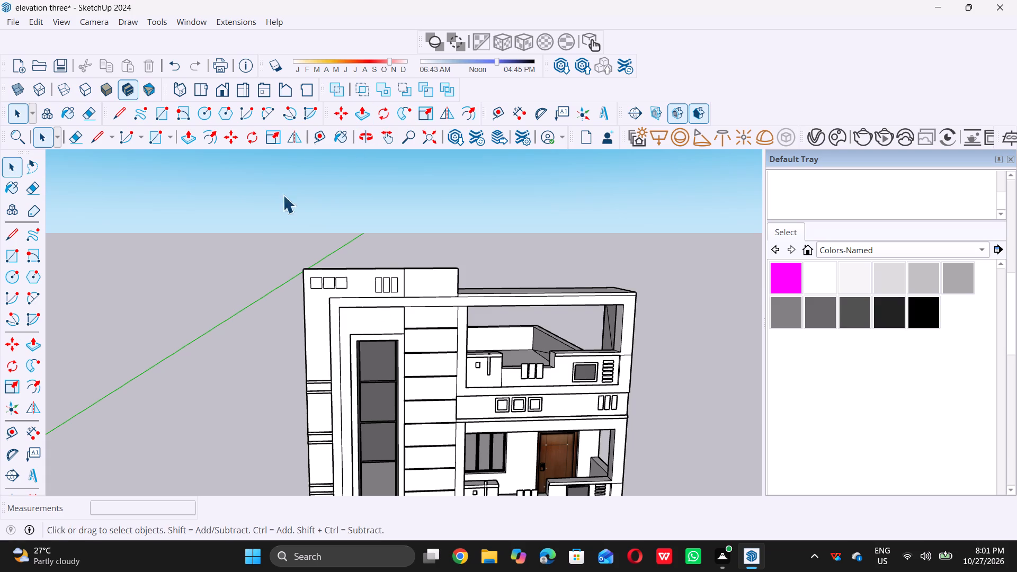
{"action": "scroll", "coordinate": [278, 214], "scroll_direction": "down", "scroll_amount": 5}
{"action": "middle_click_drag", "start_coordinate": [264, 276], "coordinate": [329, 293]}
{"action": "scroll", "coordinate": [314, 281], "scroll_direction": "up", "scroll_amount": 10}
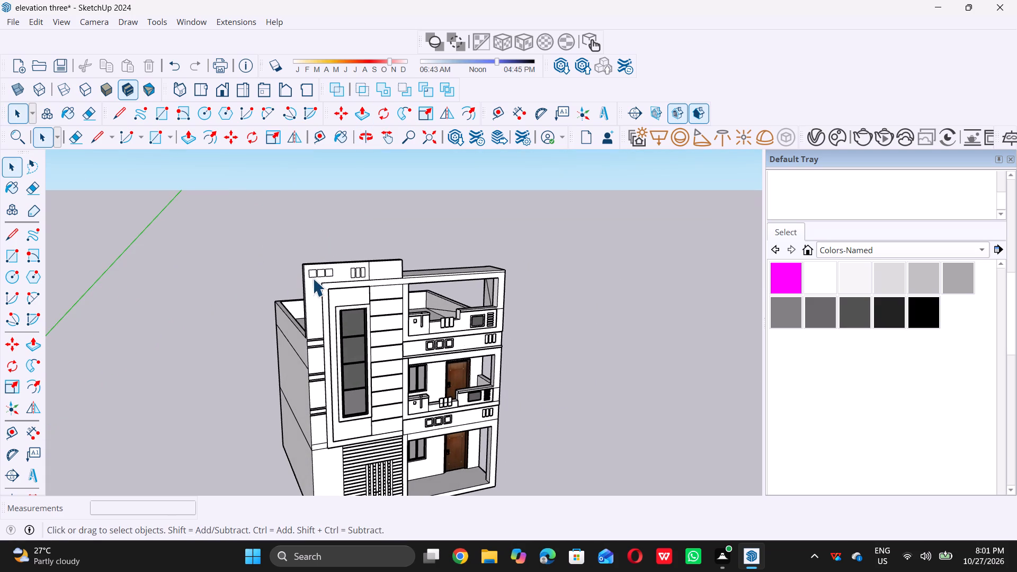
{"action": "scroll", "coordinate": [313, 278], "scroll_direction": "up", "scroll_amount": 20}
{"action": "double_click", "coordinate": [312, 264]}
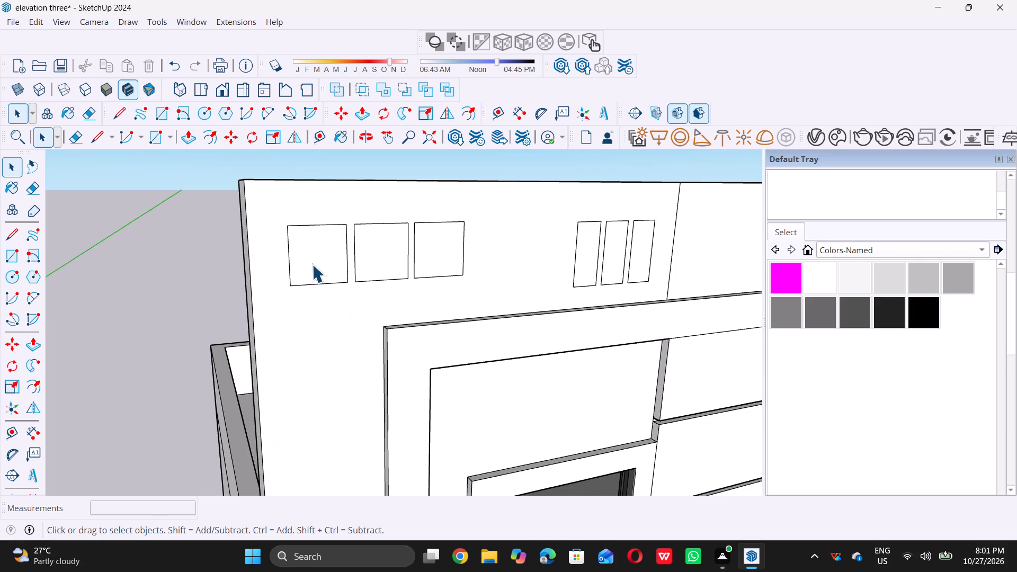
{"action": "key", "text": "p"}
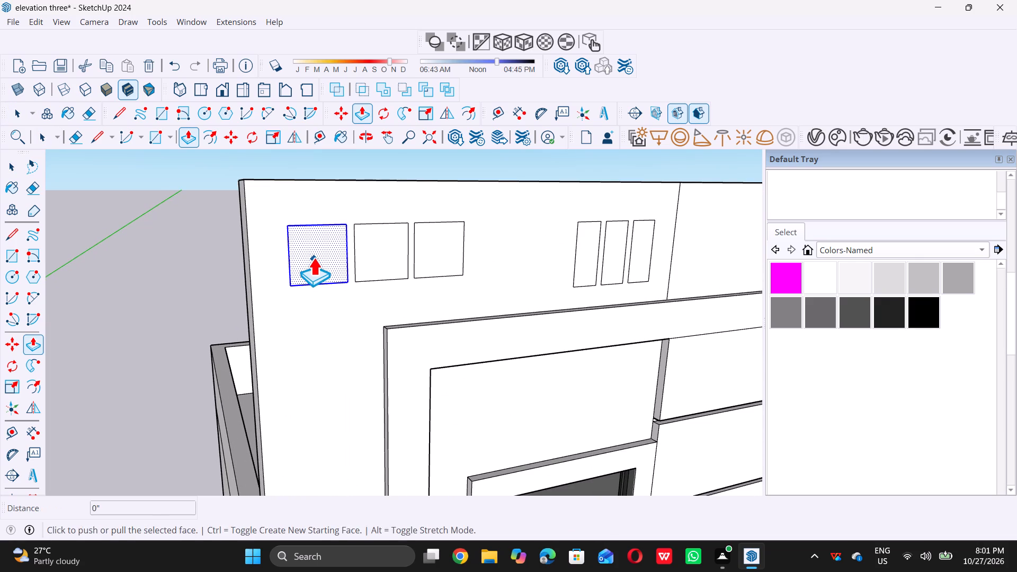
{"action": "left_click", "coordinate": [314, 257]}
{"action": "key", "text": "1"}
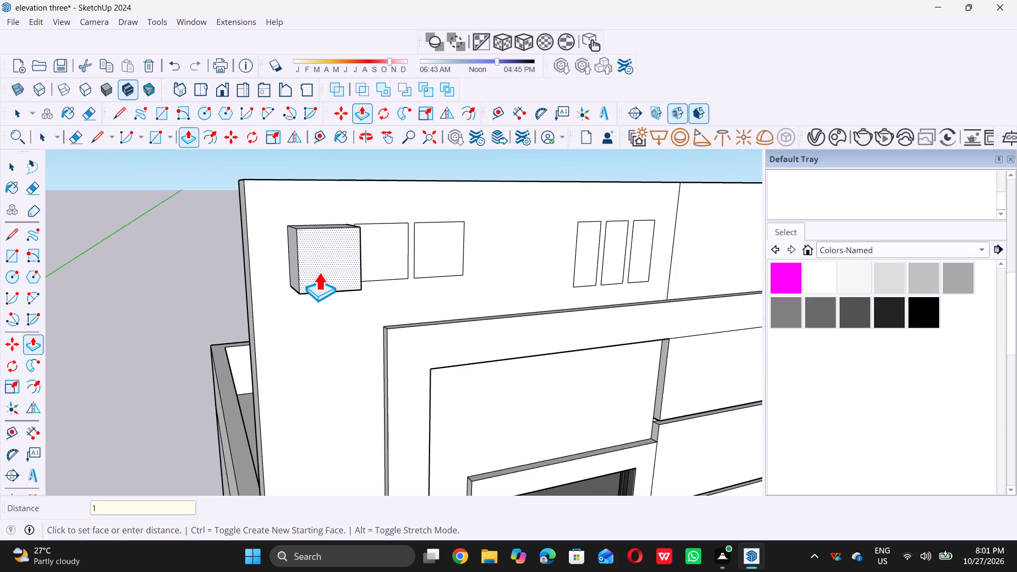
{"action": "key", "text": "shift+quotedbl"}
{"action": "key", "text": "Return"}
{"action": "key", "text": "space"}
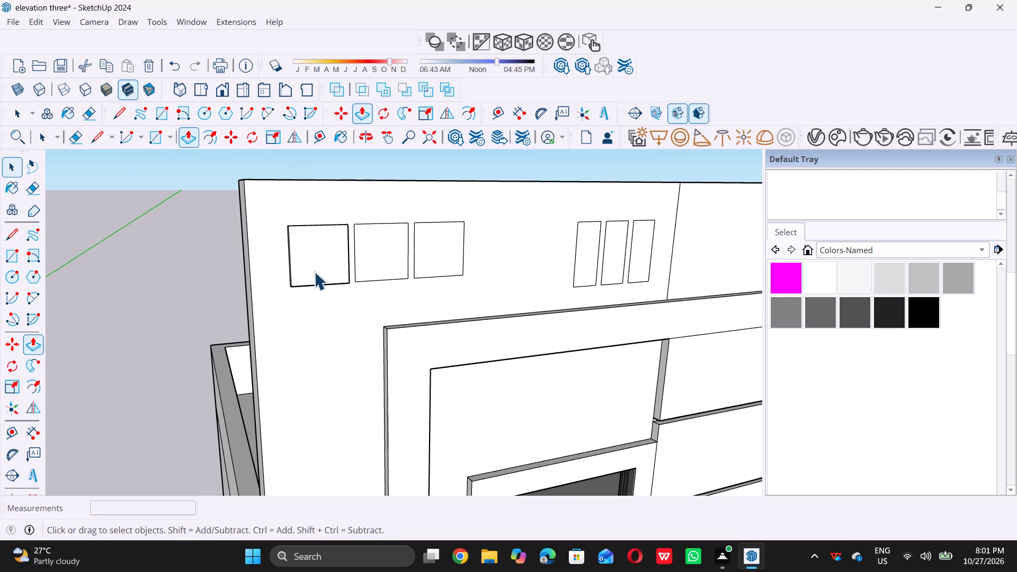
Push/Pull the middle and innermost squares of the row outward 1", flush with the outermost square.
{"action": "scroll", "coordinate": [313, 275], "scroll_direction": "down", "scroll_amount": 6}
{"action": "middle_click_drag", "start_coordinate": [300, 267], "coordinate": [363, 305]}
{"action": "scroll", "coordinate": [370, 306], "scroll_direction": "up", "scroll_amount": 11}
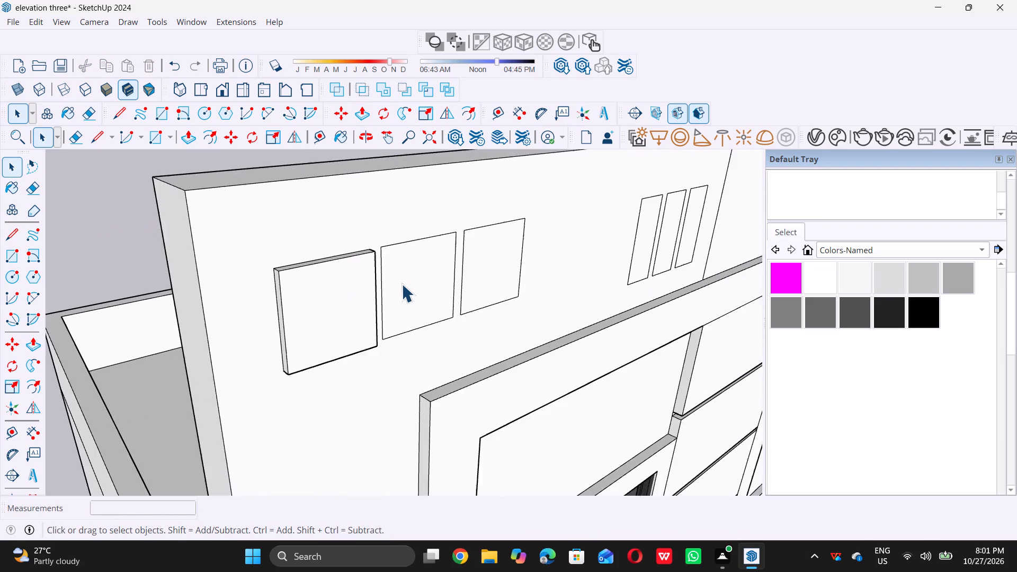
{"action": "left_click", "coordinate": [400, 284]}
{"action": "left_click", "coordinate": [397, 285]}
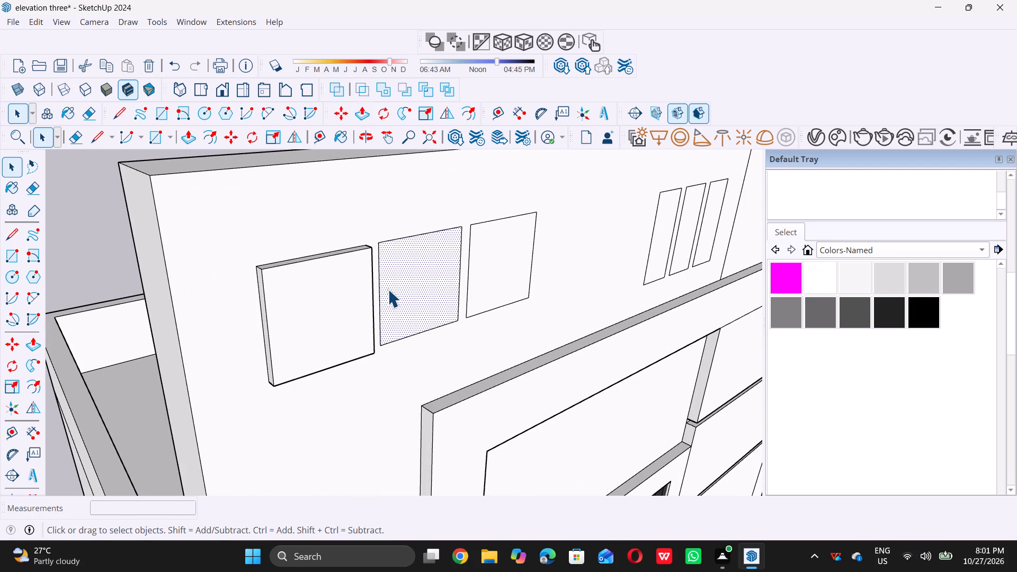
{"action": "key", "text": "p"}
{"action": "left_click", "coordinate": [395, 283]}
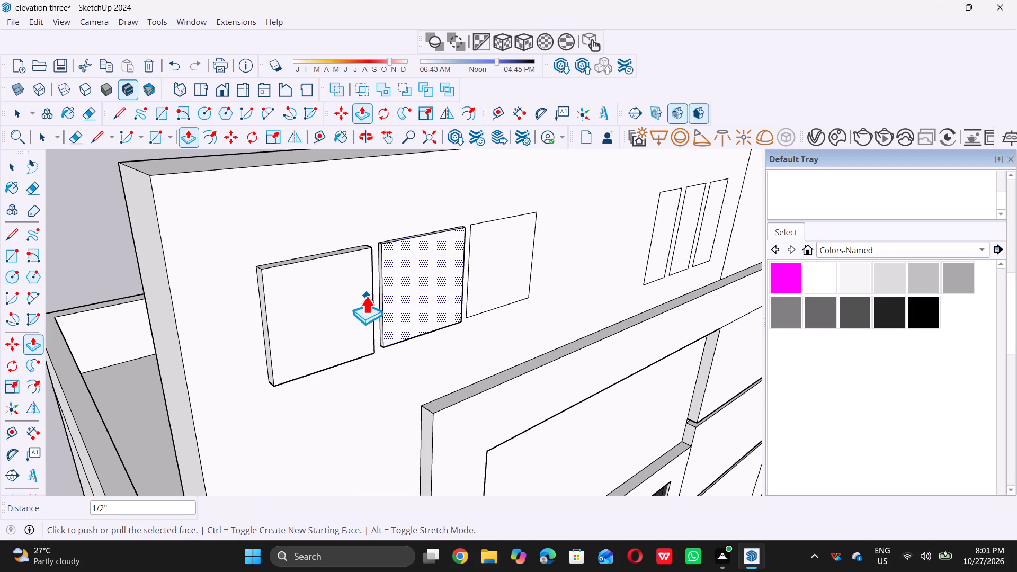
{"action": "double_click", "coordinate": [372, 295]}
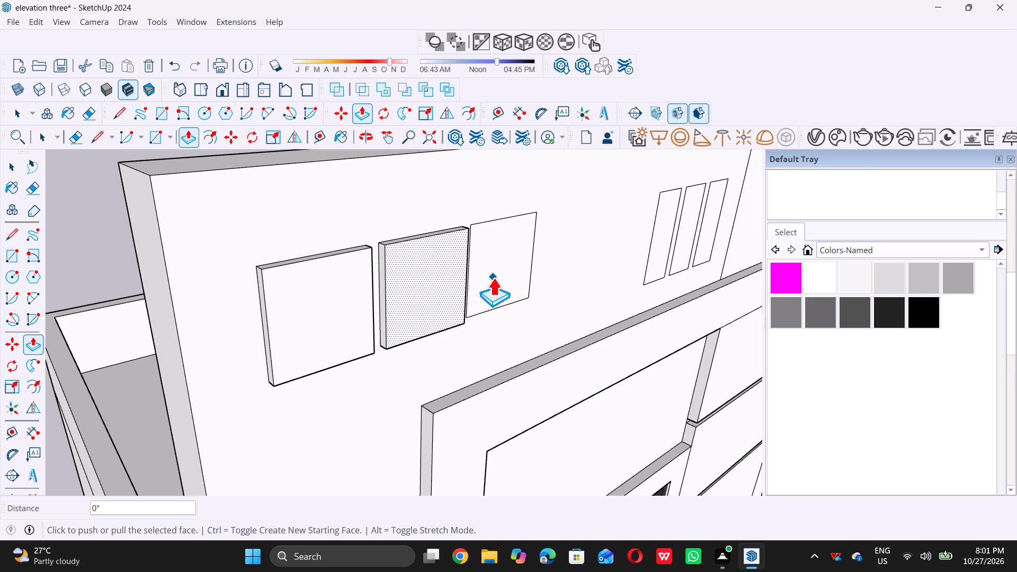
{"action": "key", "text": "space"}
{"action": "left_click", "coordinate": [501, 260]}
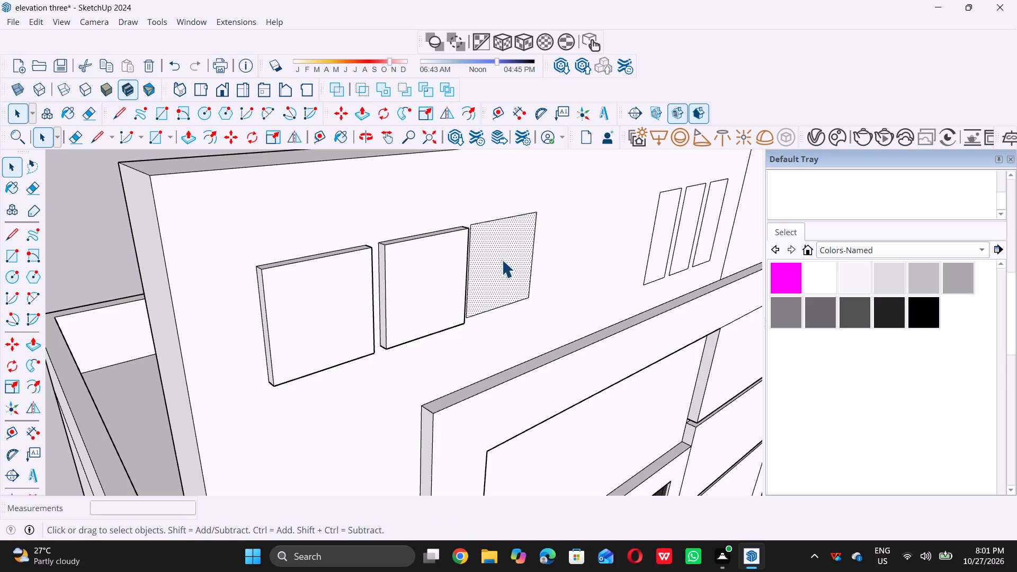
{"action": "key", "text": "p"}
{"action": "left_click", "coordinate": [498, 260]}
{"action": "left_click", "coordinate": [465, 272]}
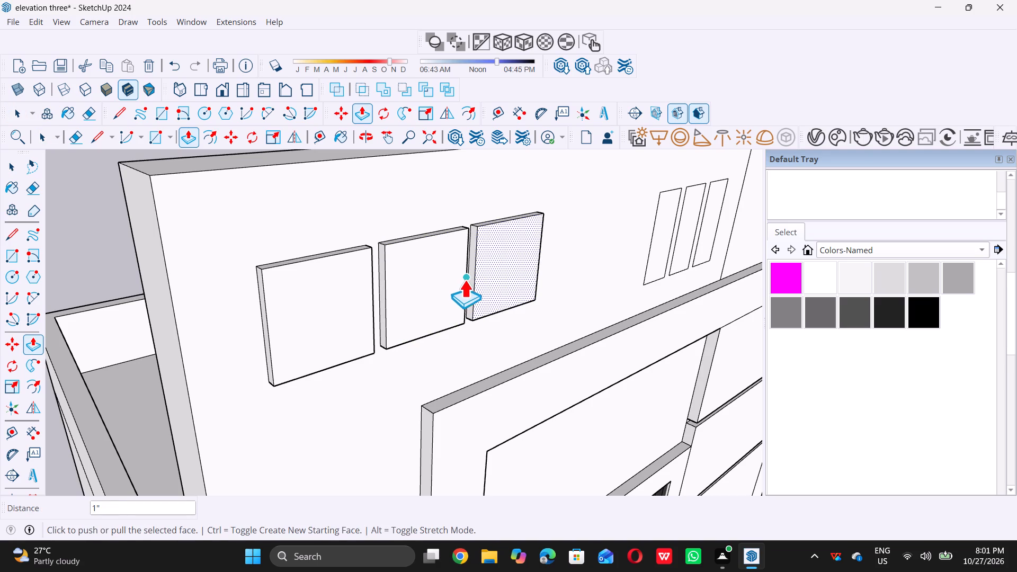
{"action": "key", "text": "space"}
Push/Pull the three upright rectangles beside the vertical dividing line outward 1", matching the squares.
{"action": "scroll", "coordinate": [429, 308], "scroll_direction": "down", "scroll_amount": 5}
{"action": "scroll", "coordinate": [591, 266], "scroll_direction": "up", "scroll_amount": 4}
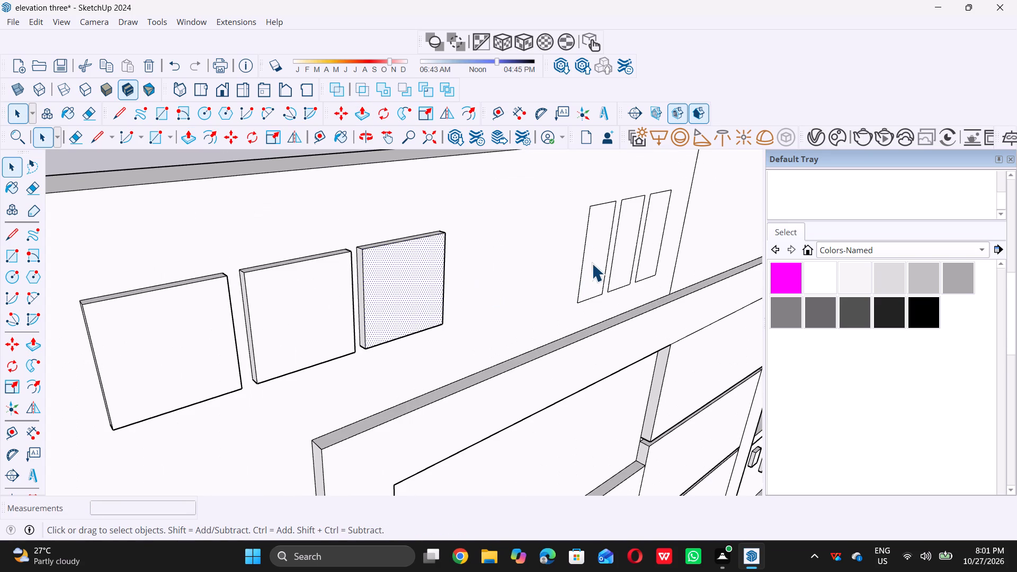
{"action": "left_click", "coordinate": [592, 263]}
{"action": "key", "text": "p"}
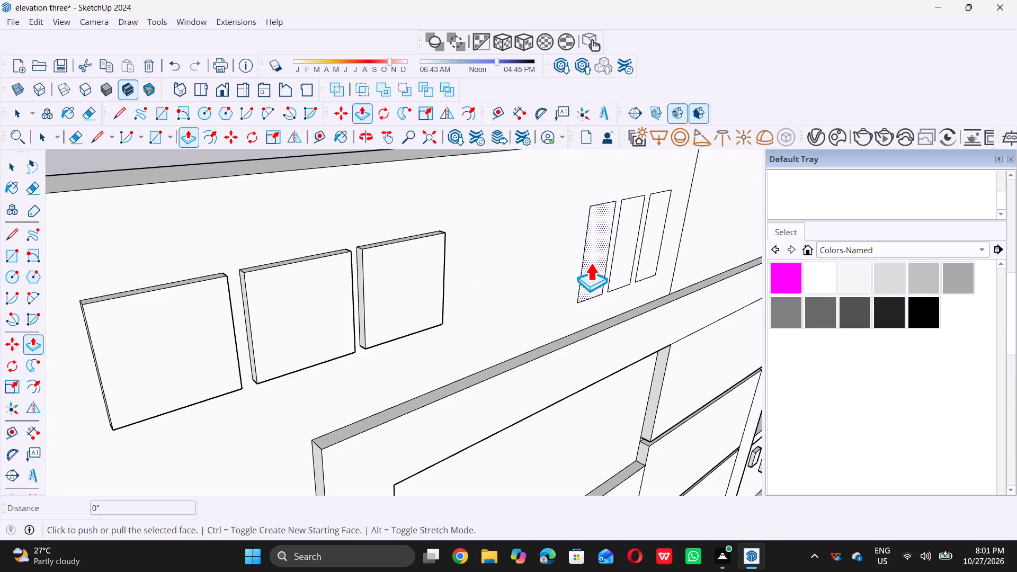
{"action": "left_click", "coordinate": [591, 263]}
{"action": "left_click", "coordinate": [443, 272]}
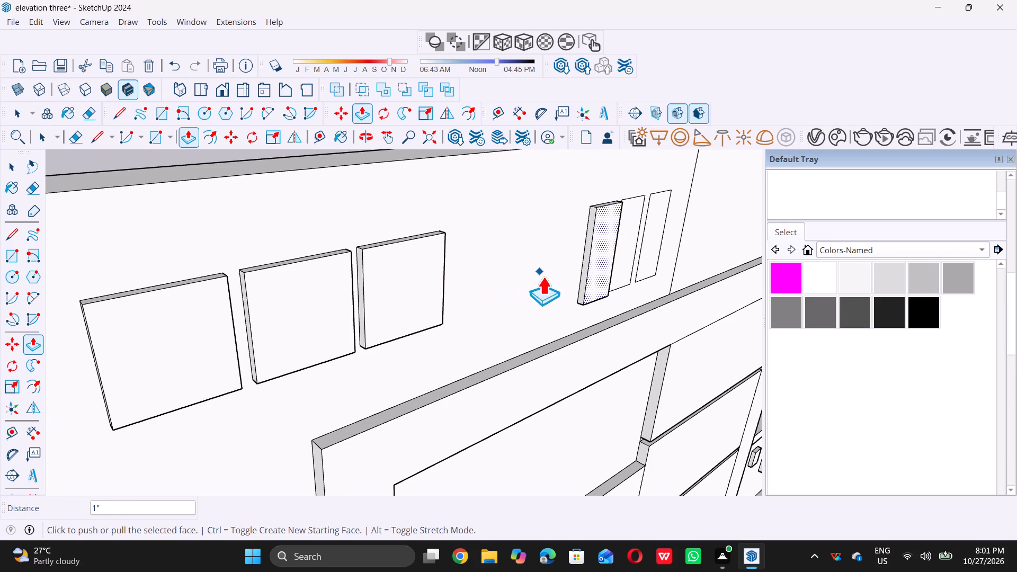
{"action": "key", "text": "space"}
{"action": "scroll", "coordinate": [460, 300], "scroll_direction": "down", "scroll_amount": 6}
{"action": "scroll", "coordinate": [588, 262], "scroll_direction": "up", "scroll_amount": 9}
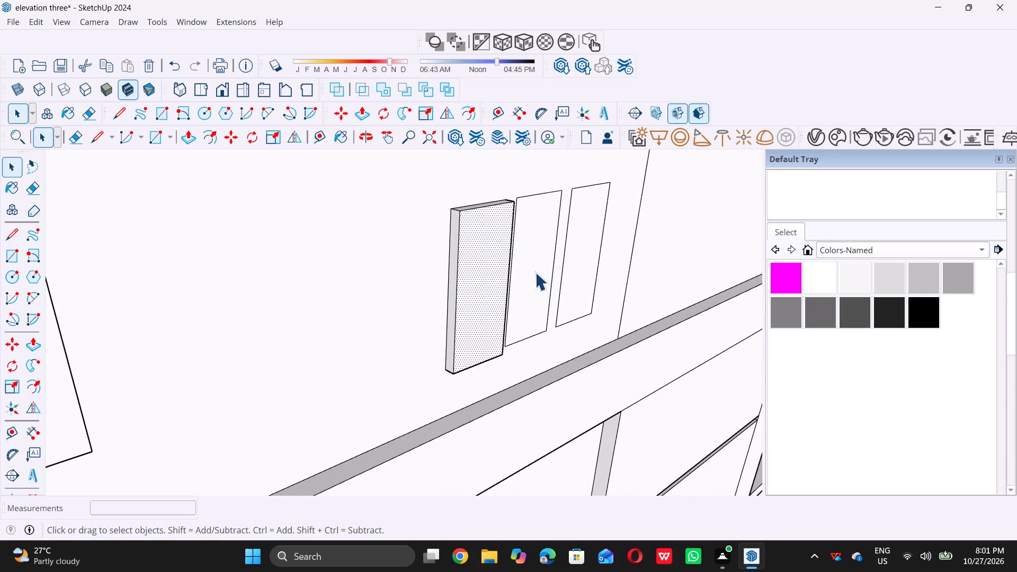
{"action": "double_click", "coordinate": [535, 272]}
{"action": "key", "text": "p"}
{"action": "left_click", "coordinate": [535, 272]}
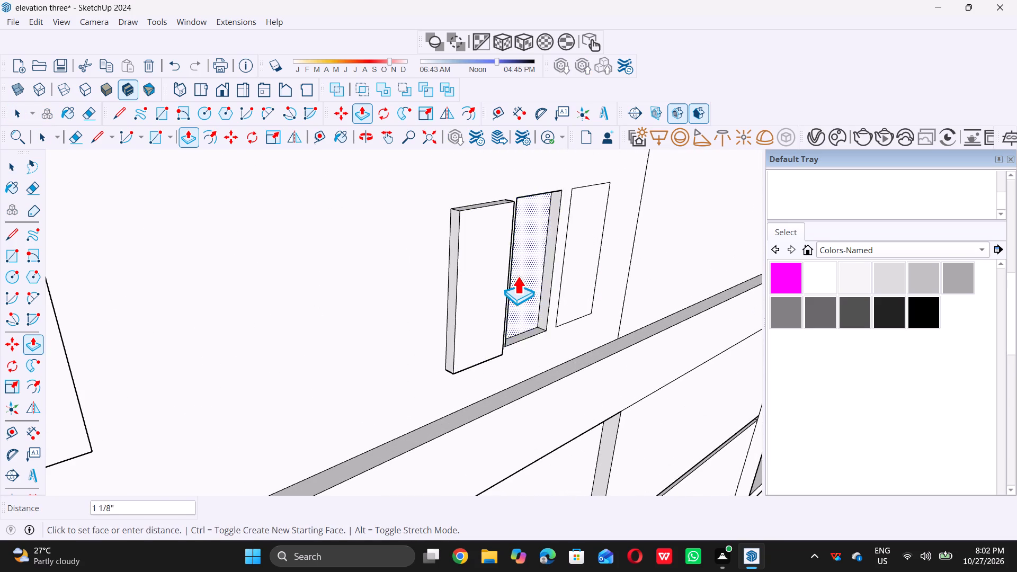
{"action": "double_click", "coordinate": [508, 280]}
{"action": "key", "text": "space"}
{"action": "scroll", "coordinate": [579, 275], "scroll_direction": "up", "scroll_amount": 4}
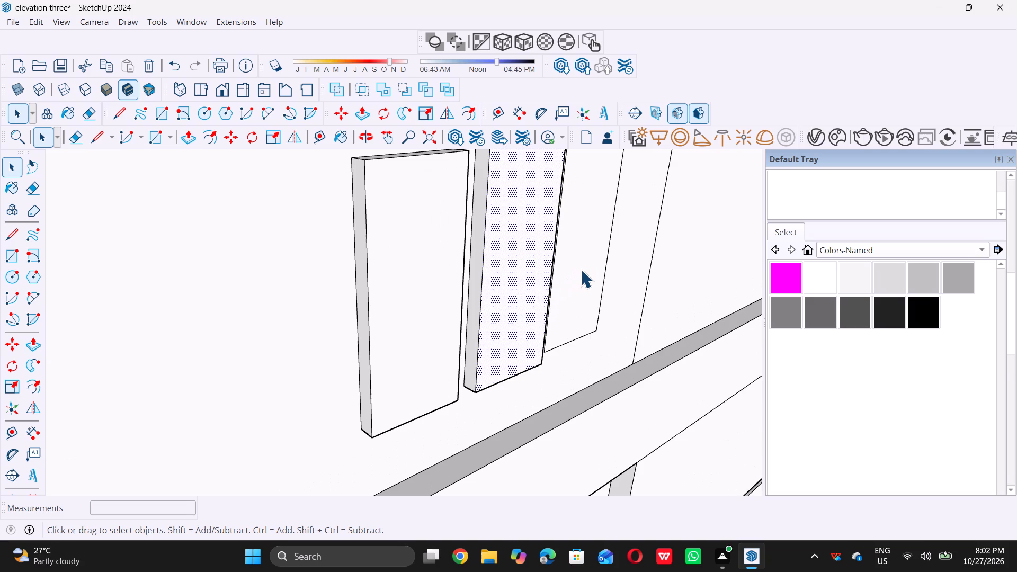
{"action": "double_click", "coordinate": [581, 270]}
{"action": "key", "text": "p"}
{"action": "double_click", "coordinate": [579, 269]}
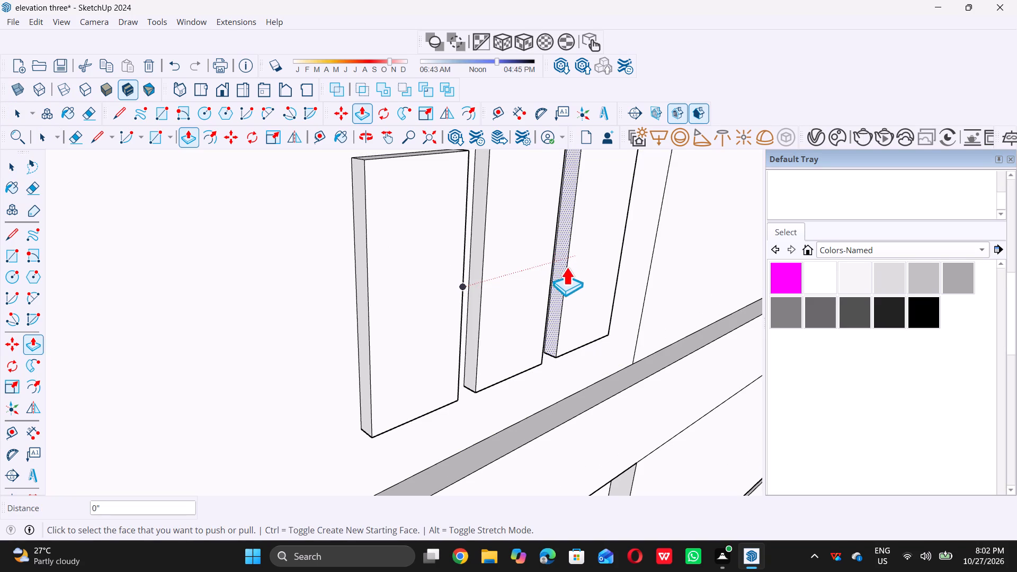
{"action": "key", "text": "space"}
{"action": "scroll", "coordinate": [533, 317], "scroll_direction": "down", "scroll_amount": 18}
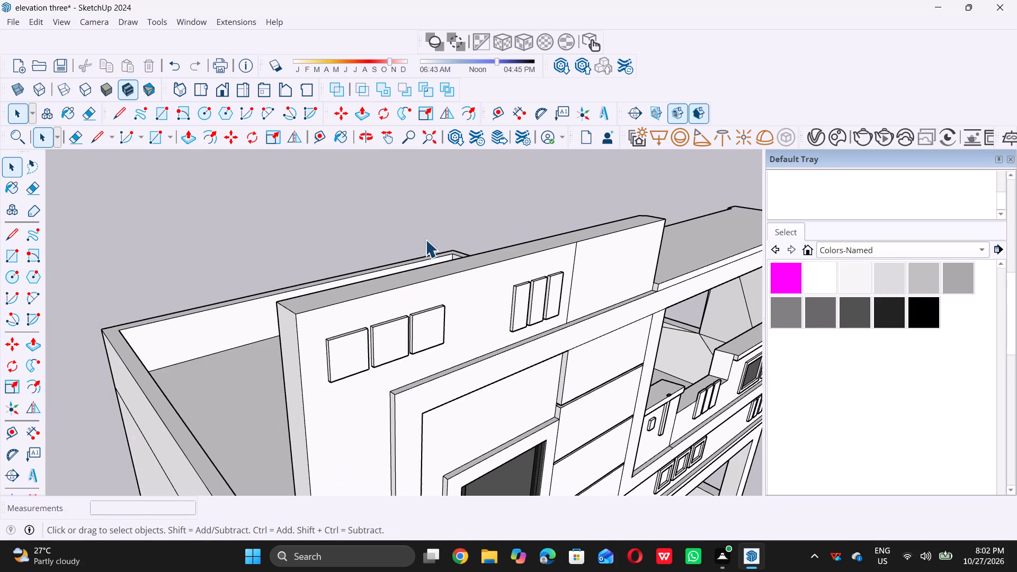
Examine the squares and upright rectangles on the raised top section in relation to the whole front elevation.
{"action": "left_click", "coordinate": [441, 215]}
{"action": "scroll", "coordinate": [450, 219], "scroll_direction": "down", "scroll_amount": 10}
{"action": "middle_click_drag", "start_coordinate": [517, 306], "coordinate": [399, 244]}
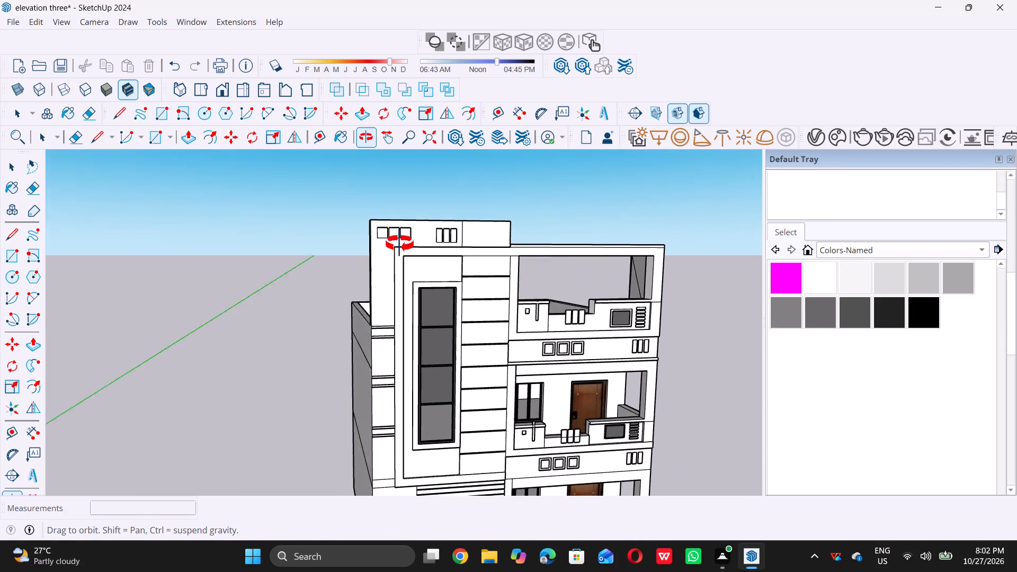
{"action": "middle_click_drag", "start_coordinate": [399, 244], "coordinate": [395, 245]}
{"action": "scroll", "coordinate": [396, 247], "scroll_direction": "up", "scroll_amount": 1}
{"action": "scroll", "coordinate": [396, 247], "scroll_direction": "down", "scroll_amount": 11}
{"action": "middle_click_drag", "start_coordinate": [413, 267], "coordinate": [398, 263]}
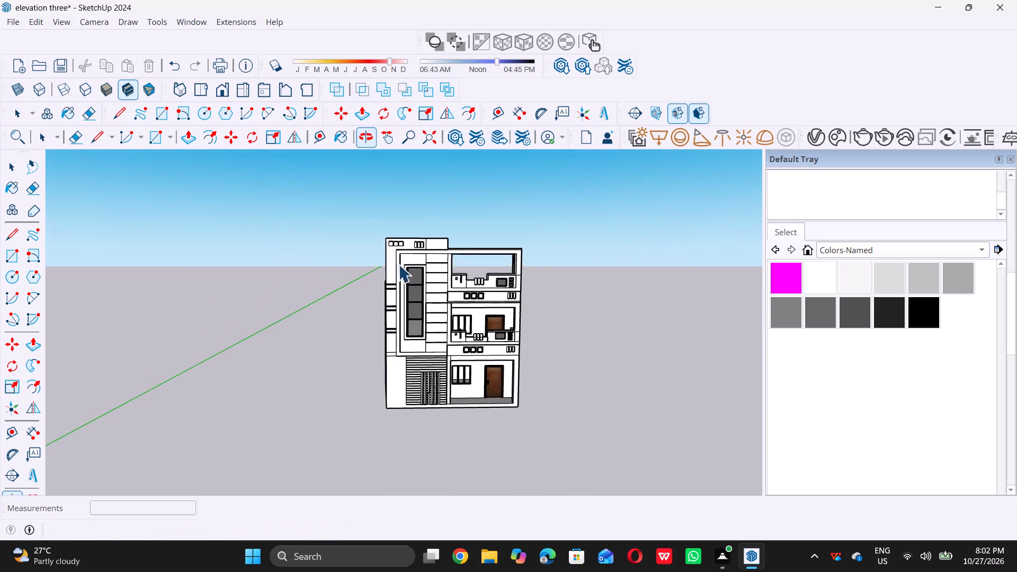
{"action": "scroll", "coordinate": [403, 268], "scroll_direction": "up", "scroll_amount": 9}
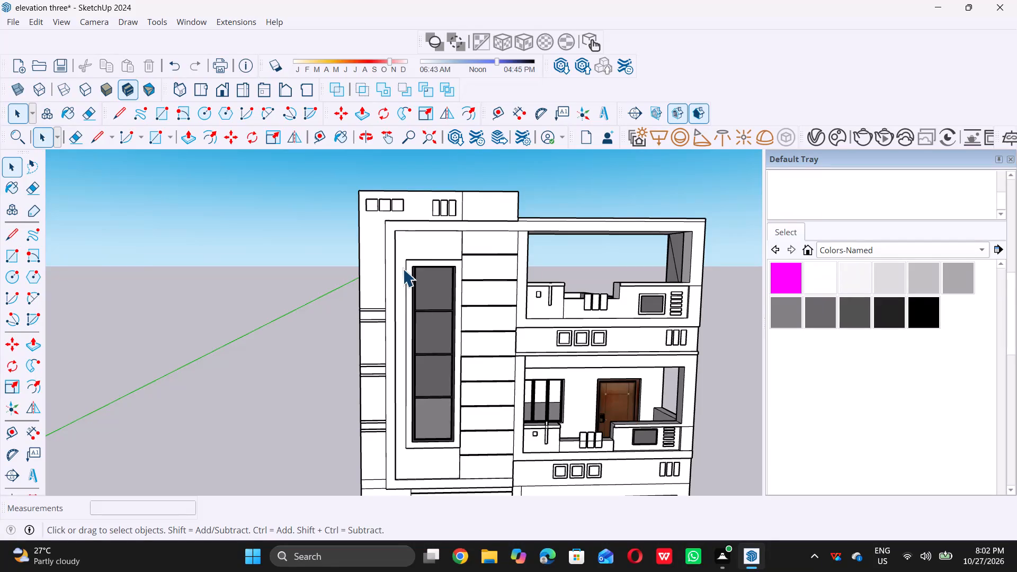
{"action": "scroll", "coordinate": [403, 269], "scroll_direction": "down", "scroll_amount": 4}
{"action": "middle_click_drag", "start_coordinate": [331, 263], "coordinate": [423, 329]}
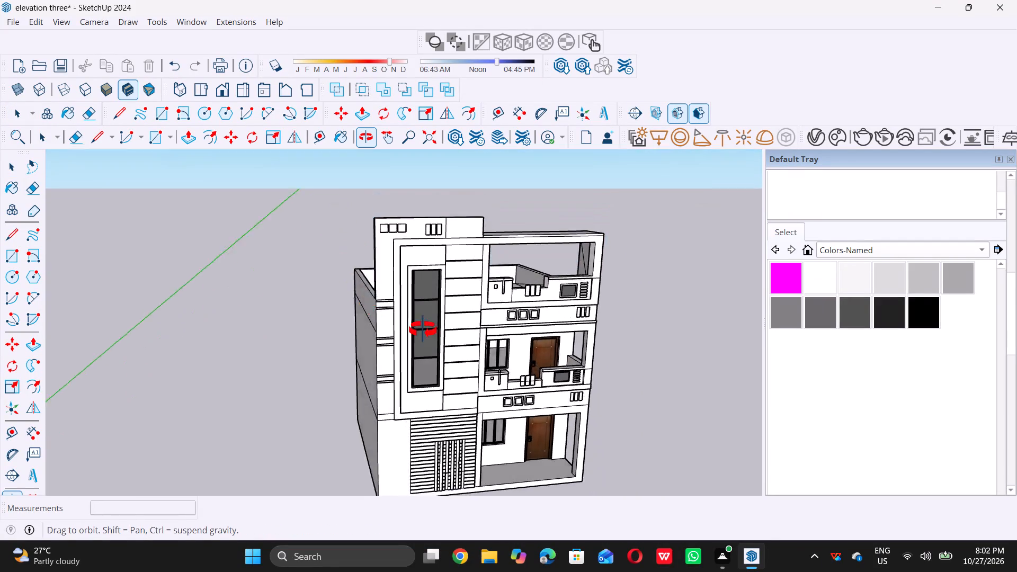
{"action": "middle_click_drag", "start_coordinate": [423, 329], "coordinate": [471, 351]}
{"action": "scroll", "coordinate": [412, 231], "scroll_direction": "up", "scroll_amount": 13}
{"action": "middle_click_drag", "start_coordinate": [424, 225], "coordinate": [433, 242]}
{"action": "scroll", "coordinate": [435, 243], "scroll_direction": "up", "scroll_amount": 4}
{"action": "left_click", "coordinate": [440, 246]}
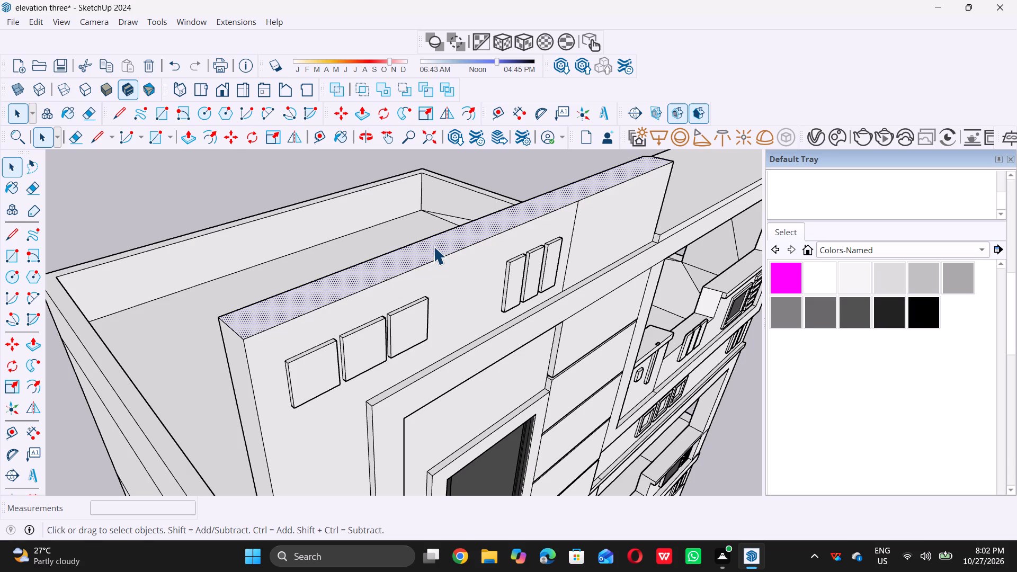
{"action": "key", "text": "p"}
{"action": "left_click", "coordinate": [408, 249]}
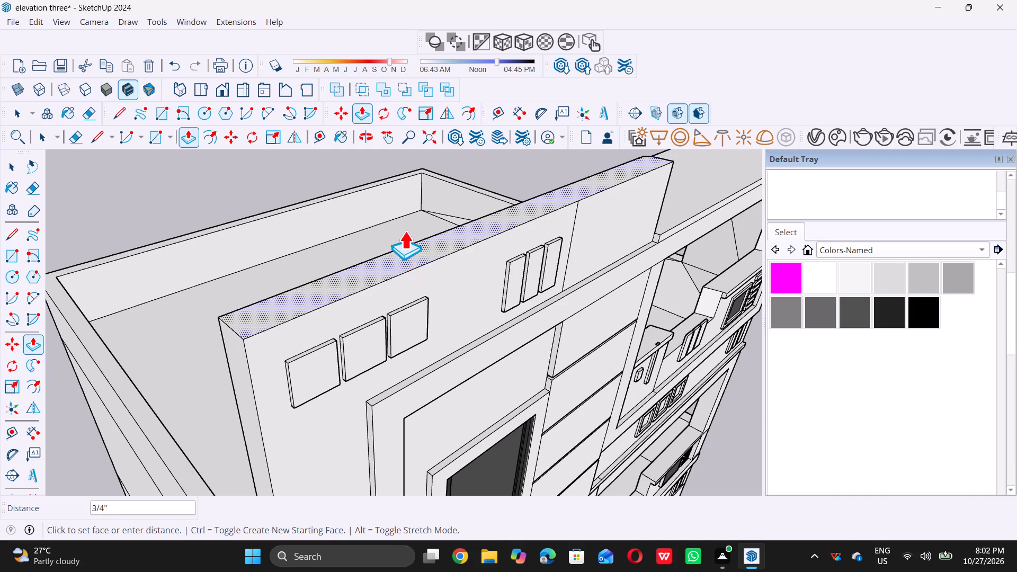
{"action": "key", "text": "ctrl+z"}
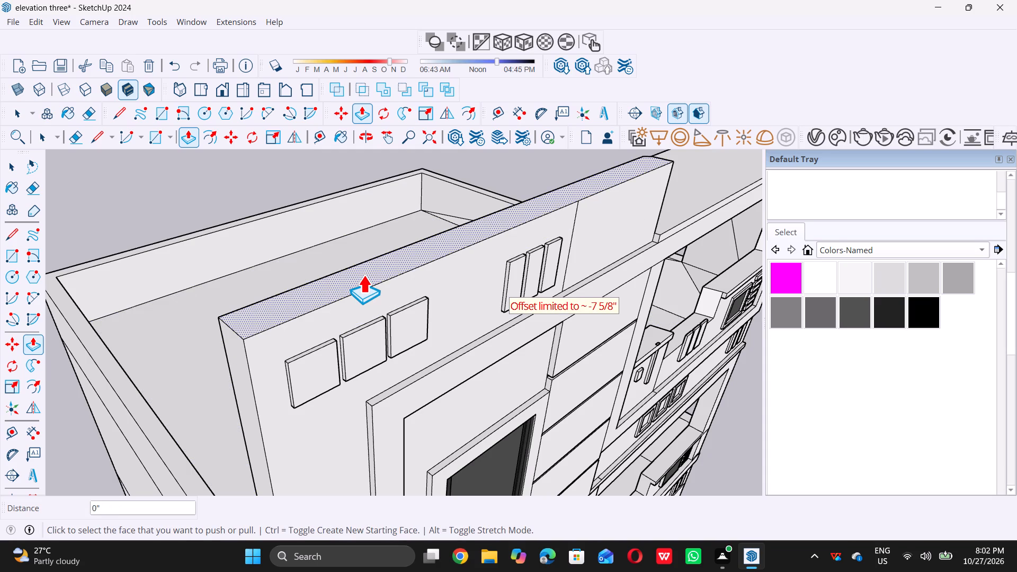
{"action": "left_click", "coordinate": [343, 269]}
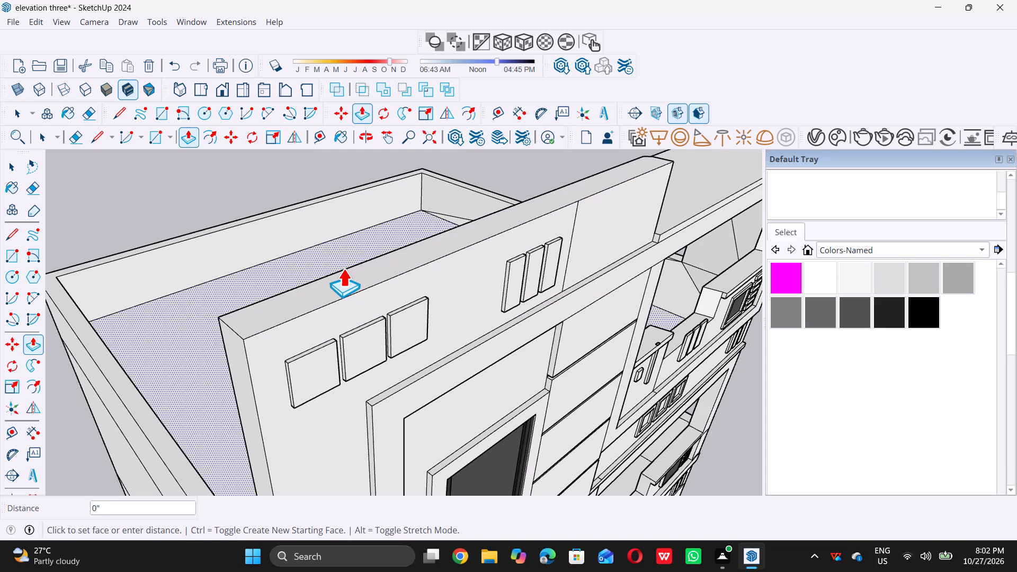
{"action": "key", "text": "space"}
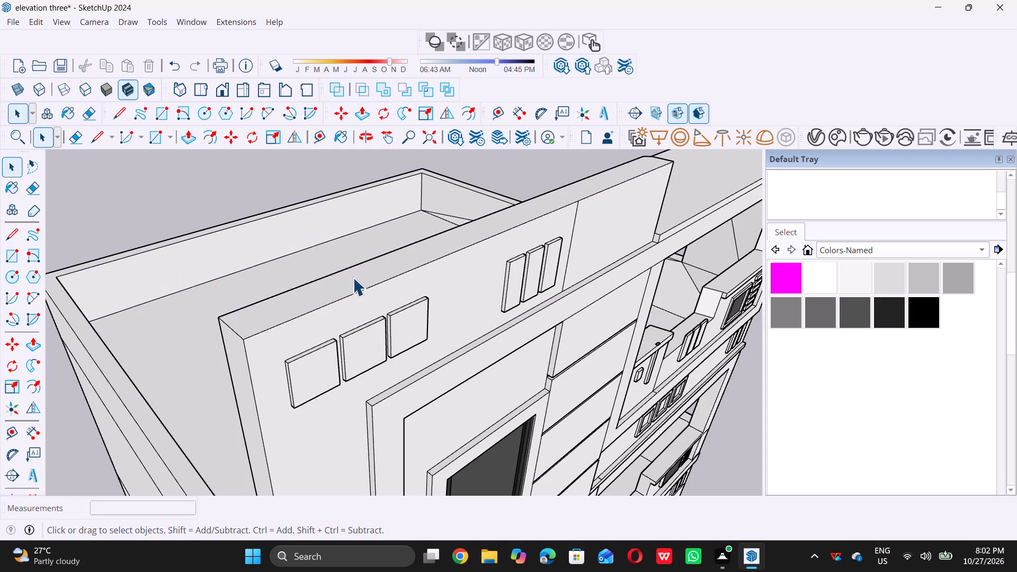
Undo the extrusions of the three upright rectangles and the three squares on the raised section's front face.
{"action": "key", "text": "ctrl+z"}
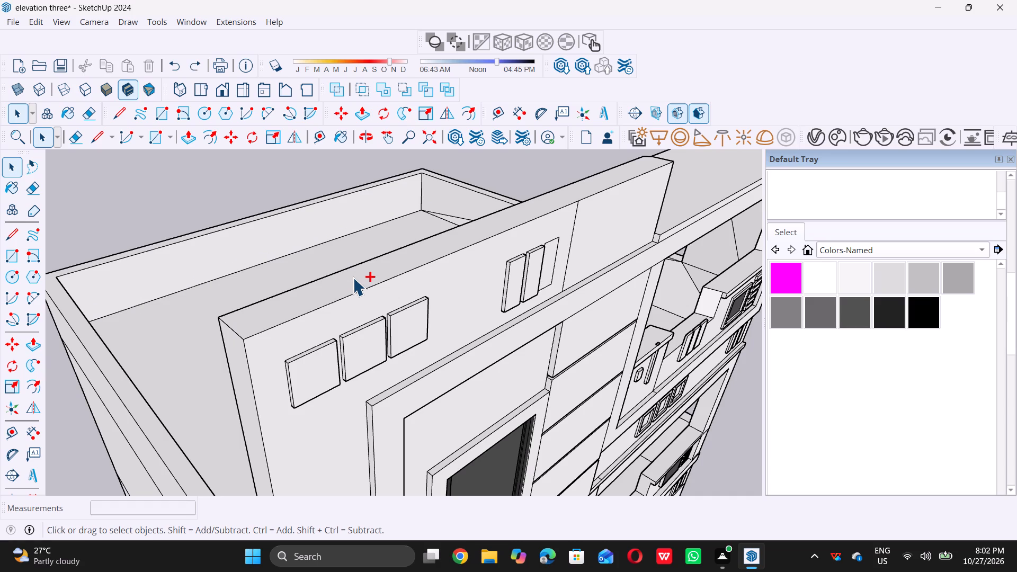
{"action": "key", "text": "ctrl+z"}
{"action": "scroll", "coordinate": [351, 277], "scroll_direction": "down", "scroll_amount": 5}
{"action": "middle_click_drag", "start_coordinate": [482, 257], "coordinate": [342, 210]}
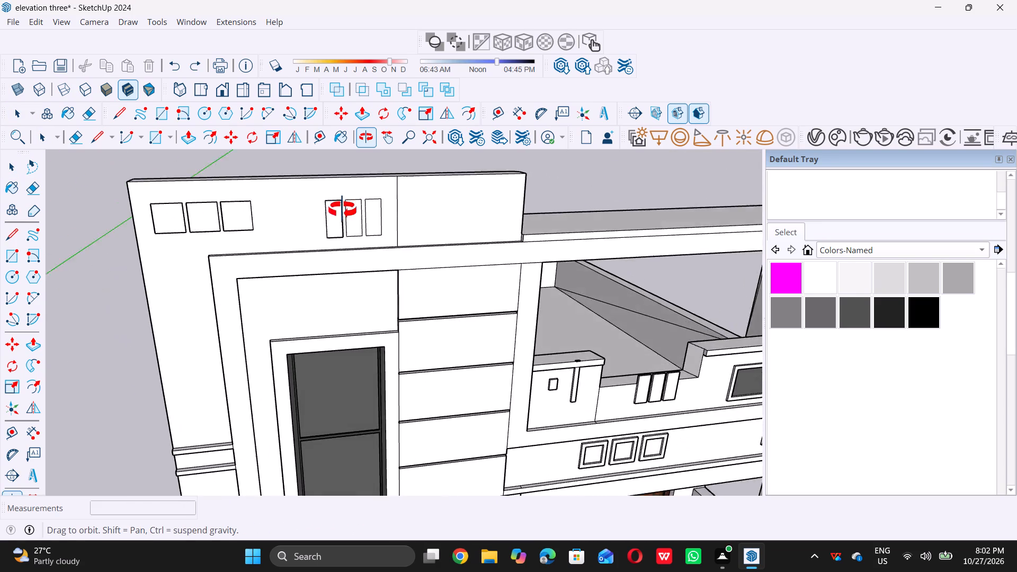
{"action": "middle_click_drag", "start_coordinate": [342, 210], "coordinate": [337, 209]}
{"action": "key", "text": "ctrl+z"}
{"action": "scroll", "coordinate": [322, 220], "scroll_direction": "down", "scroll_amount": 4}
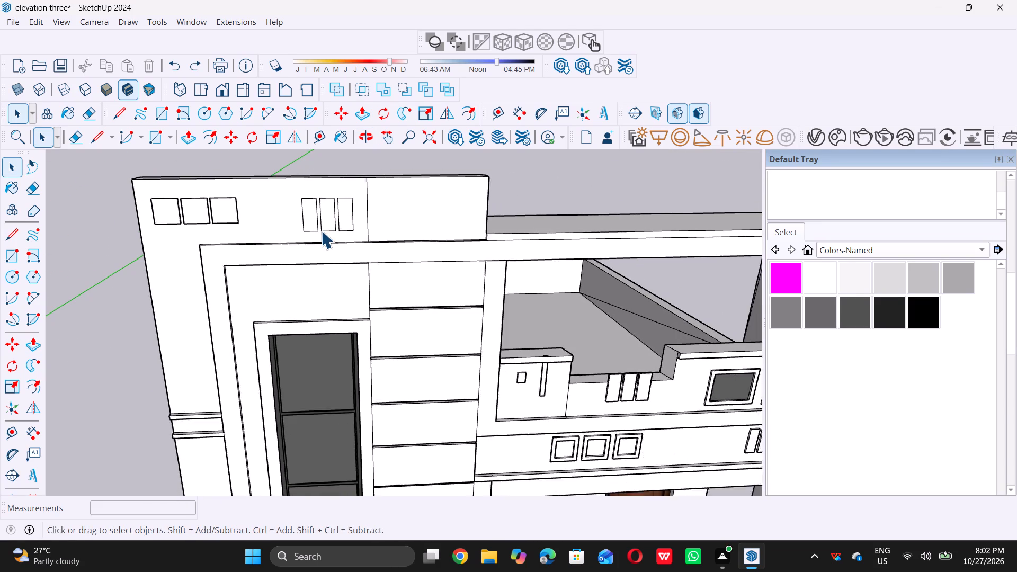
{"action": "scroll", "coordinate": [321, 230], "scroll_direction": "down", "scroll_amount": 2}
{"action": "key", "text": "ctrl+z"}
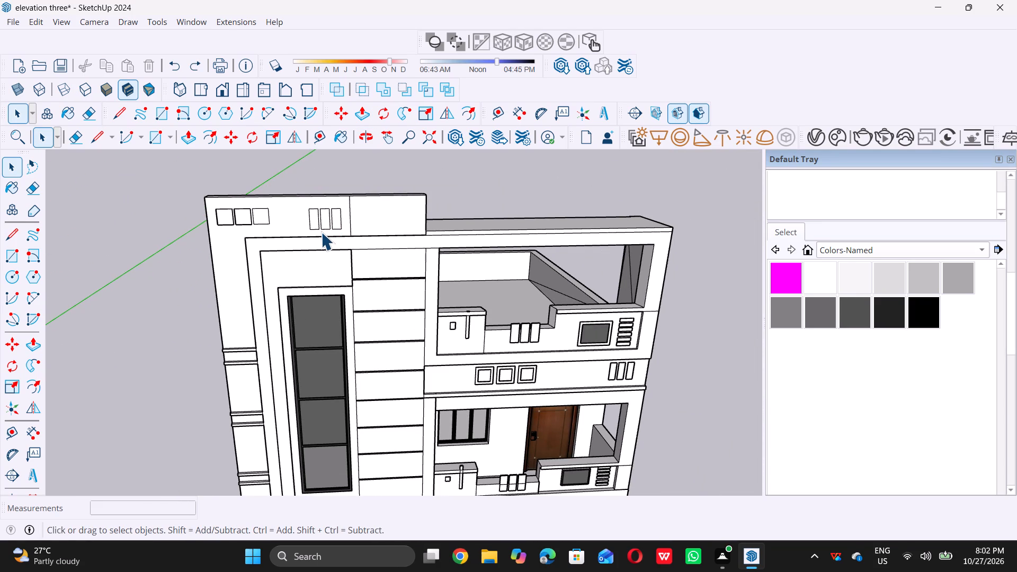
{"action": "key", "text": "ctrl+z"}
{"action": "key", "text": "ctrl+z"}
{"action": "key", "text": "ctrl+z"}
Undo the three upright rectangles beside the dividing line and the closer spacing of the squares on the raised section's front face.
{"action": "key", "text": "ctrl+z"}
{"action": "key", "text": "ctrl+z"}
{"action": "key", "text": "ctrl+z"}
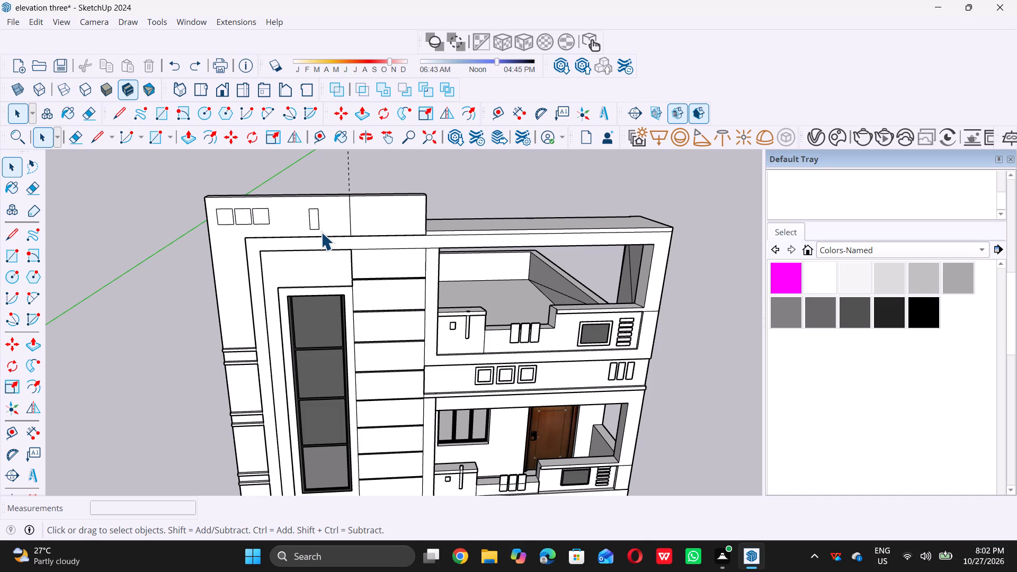
{"action": "key", "text": "ctrl+z"}
{"action": "key", "text": "ctrl+z"}
{"action": "key", "text": "ctrl+z"}
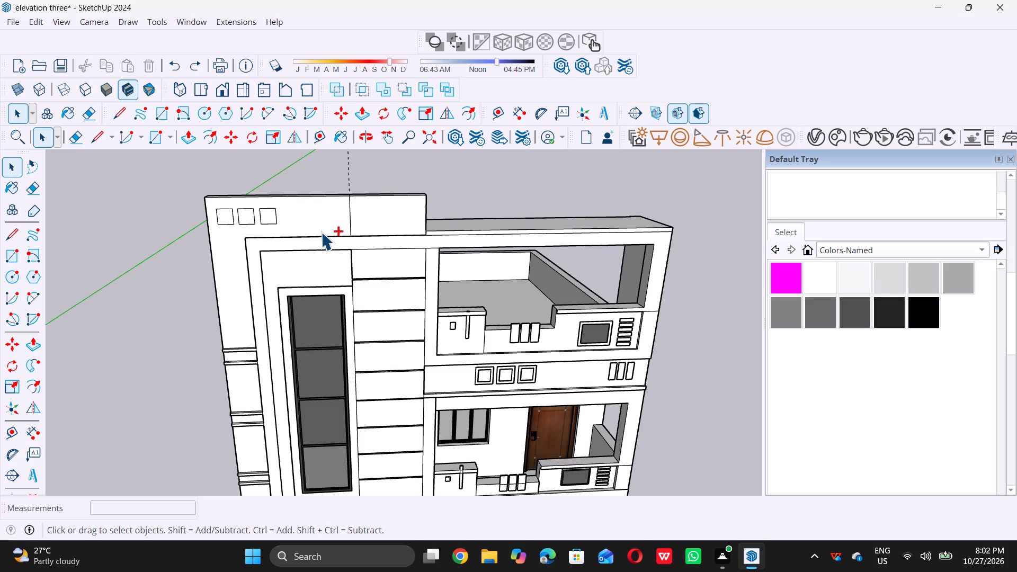
Move the innermost square of the row about 4 1/16" toward the middle square, snapping it to that square's upper corner.
{"action": "middle_click_drag", "start_coordinate": [322, 232], "coordinate": [511, 281]}
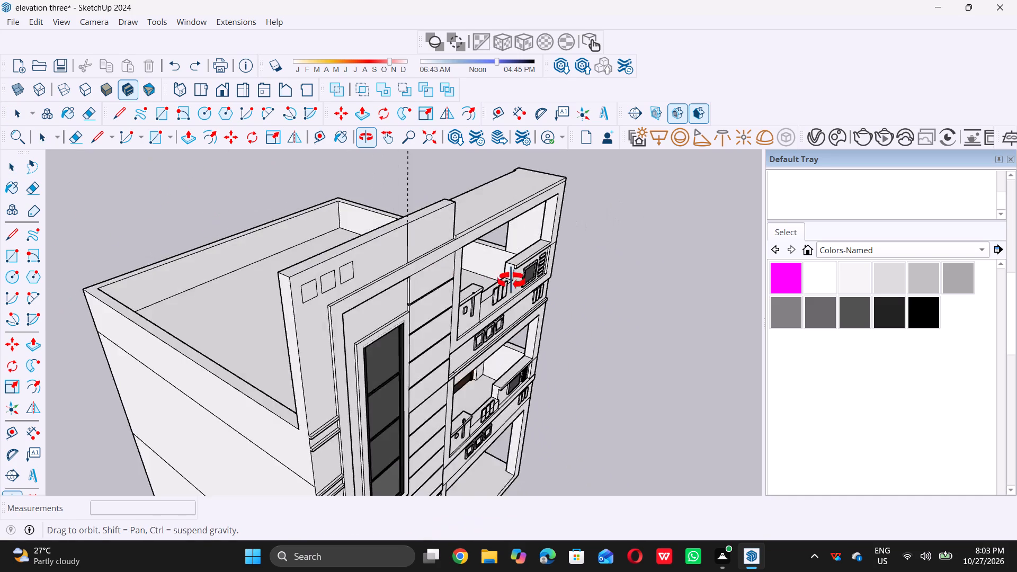
{"action": "middle_click_drag", "start_coordinate": [511, 281], "coordinate": [325, 255]}
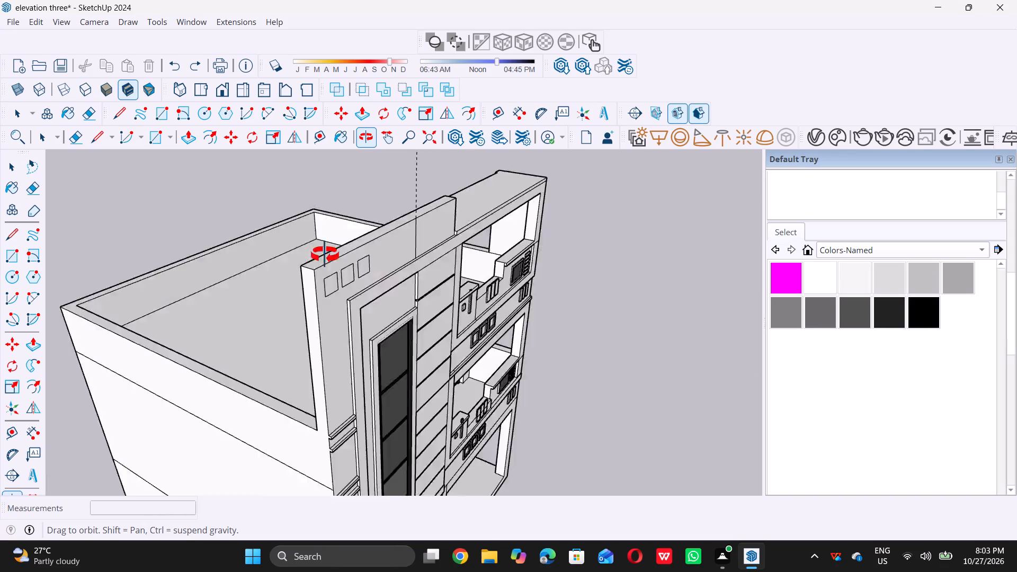
{"action": "middle_click_drag", "start_coordinate": [325, 255], "coordinate": [300, 215]}
{"action": "scroll", "coordinate": [276, 212], "scroll_direction": "up", "scroll_amount": 4}
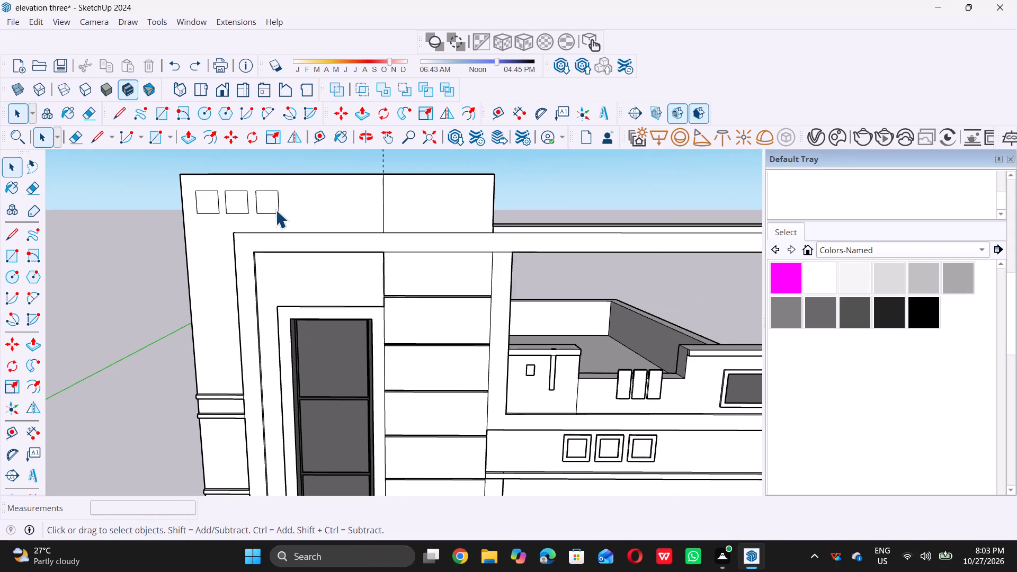
{"action": "scroll", "coordinate": [275, 210], "scroll_direction": "up", "scroll_amount": 3}
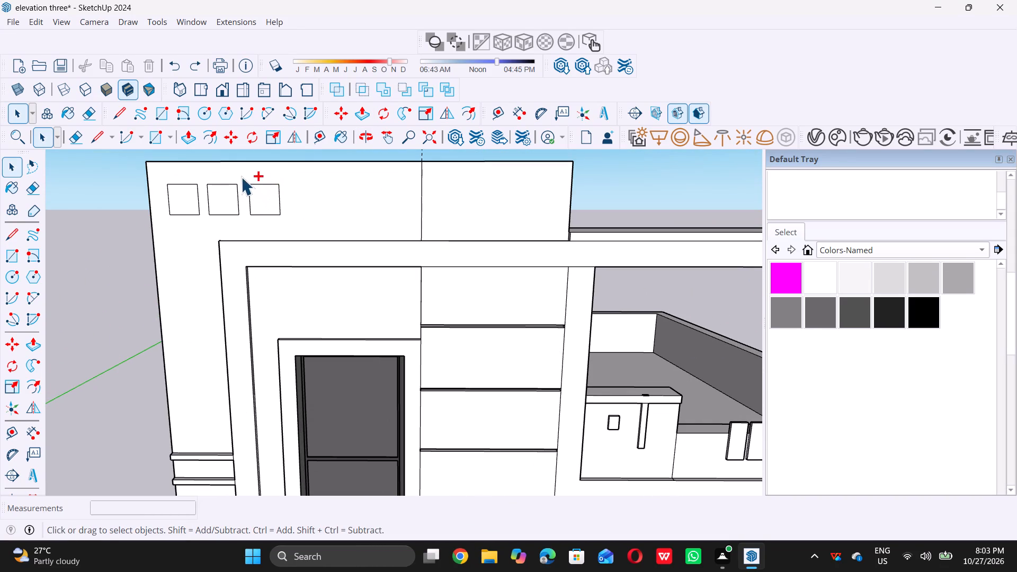
{"action": "left_click_drag", "start_coordinate": [241, 176], "coordinate": [276, 205], "text": "ctrl"}
{"action": "left_click", "coordinate": [277, 206], "text": "ctrl"}
{"action": "left_click", "coordinate": [281, 209], "text": "ctrl"}
{"action": "left_click_drag", "start_coordinate": [287, 213], "coordinate": [296, 223], "text": "ctrl"}
{"action": "triple_click", "coordinate": [297, 224], "text": "ctrl"}
{"action": "triple_click", "coordinate": [298, 225], "text": "ctrl"}
{"action": "scroll", "coordinate": [283, 216], "scroll_direction": "down", "scroll_amount": 4}
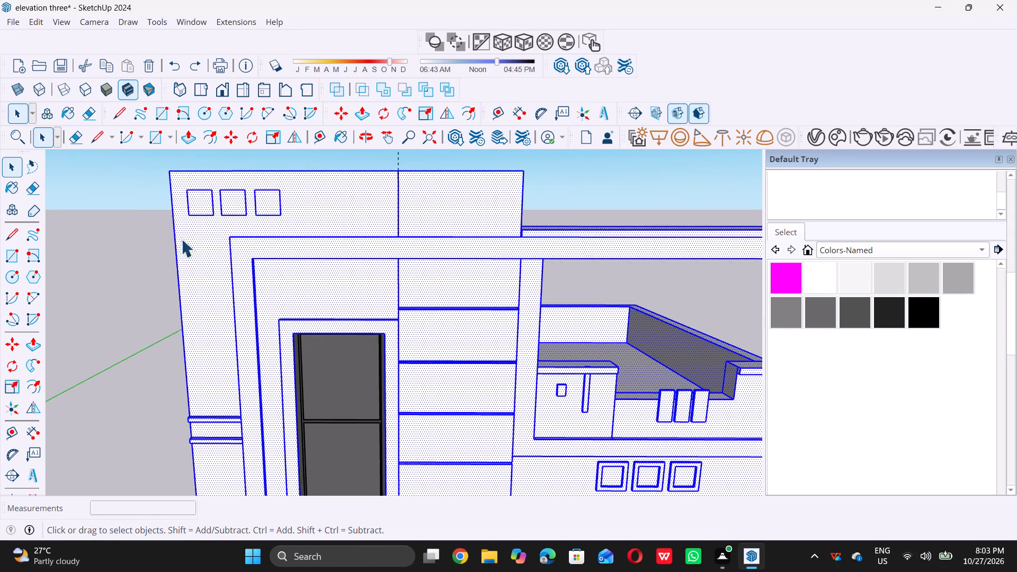
{"action": "left_click", "coordinate": [93, 246]}
{"action": "scroll", "coordinate": [244, 213], "scroll_direction": "up", "scroll_amount": 4}
{"action": "left_click_drag", "start_coordinate": [252, 178], "coordinate": [257, 178], "text": "ctrl"}
{"action": "left_click", "coordinate": [260, 180], "text": "ctrl"}
{"action": "left_click", "coordinate": [267, 185], "text": "ctrl"}
{"action": "left_click_drag", "start_coordinate": [273, 190], "coordinate": [303, 224], "text": "ctrl"}
{"action": "left_click_drag", "start_coordinate": [256, 176], "coordinate": [308, 228], "text": "ctrl"}
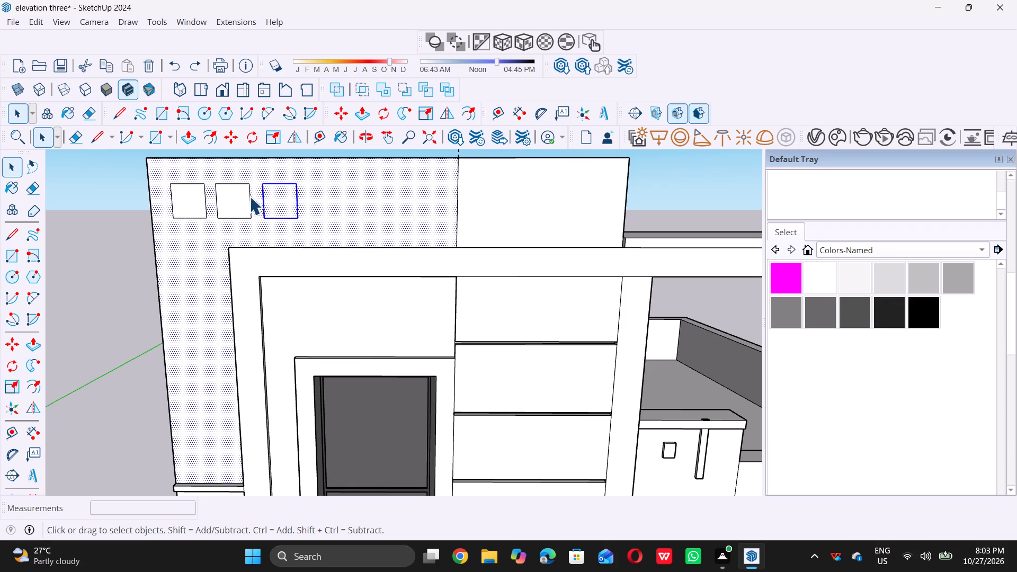
{"action": "left_click", "coordinate": [252, 168], "text": "shift"}
{"action": "left_click", "coordinate": [284, 199], "text": "shift"}
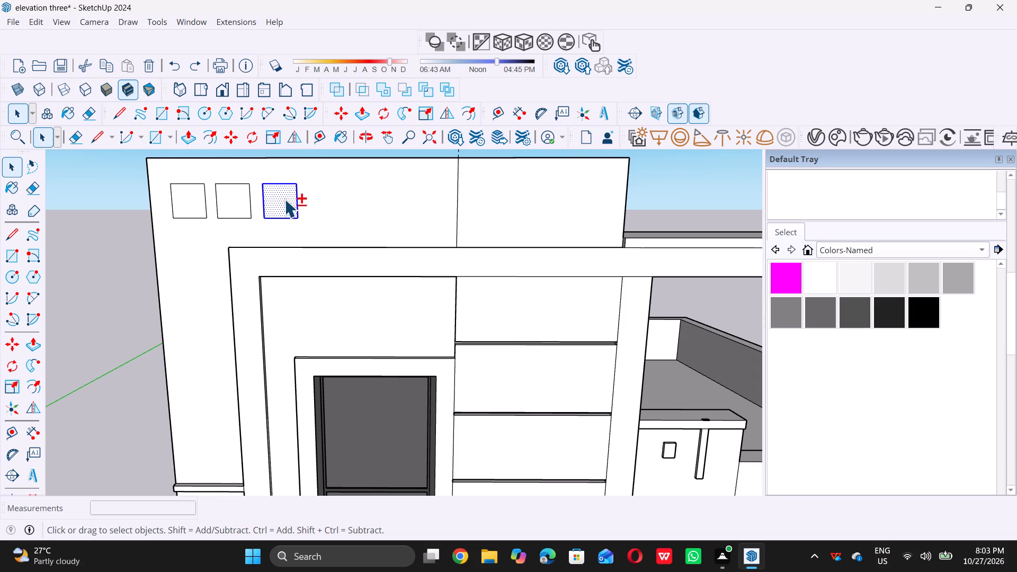
{"action": "scroll", "coordinate": [267, 234], "scroll_direction": "down", "scroll_amount": 3}
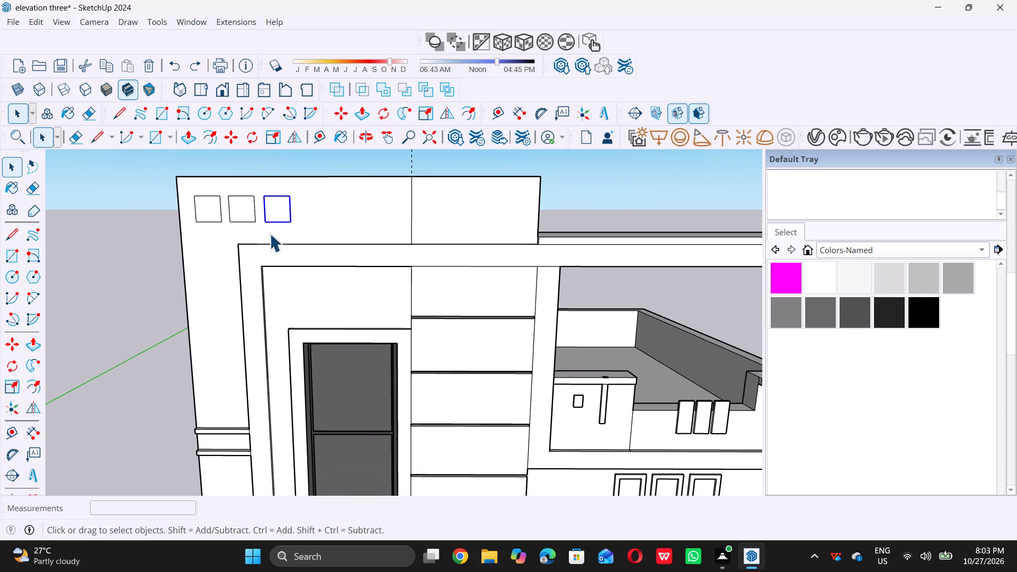
{"action": "key", "text": "m"}
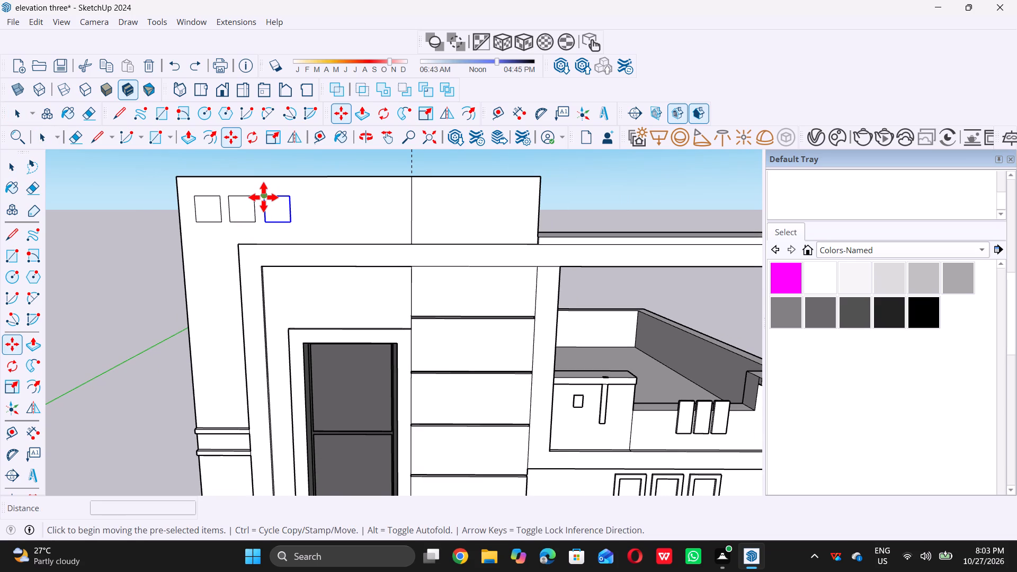
{"action": "left_click", "coordinate": [263, 197]}
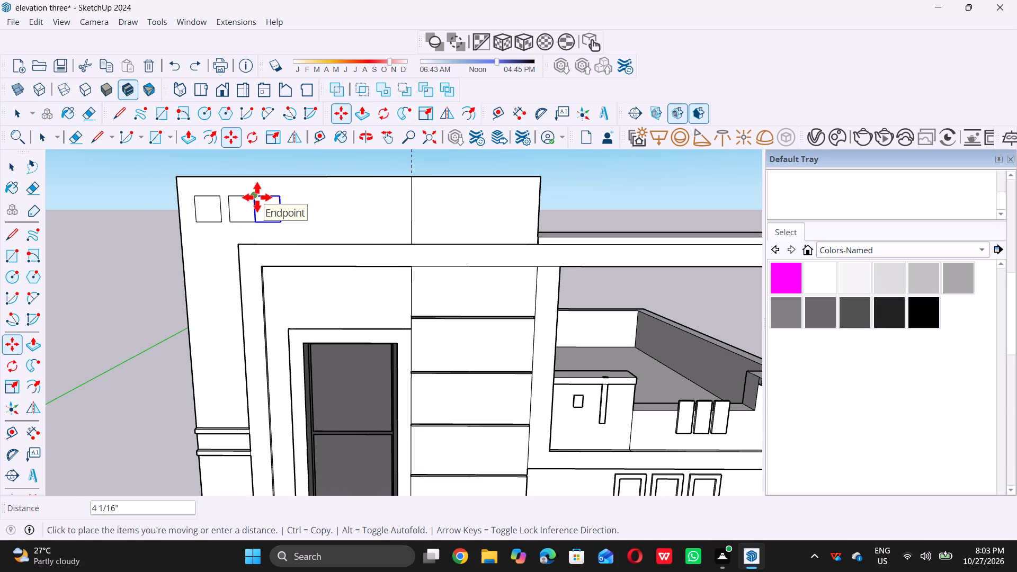
{"action": "left_click", "coordinate": [257, 197]}
{"action": "key", "text": "space"}
Select the middle square and start copying it from its upper corner facing the outermost square.
{"action": "scroll", "coordinate": [246, 223], "scroll_direction": "up", "scroll_amount": 5}
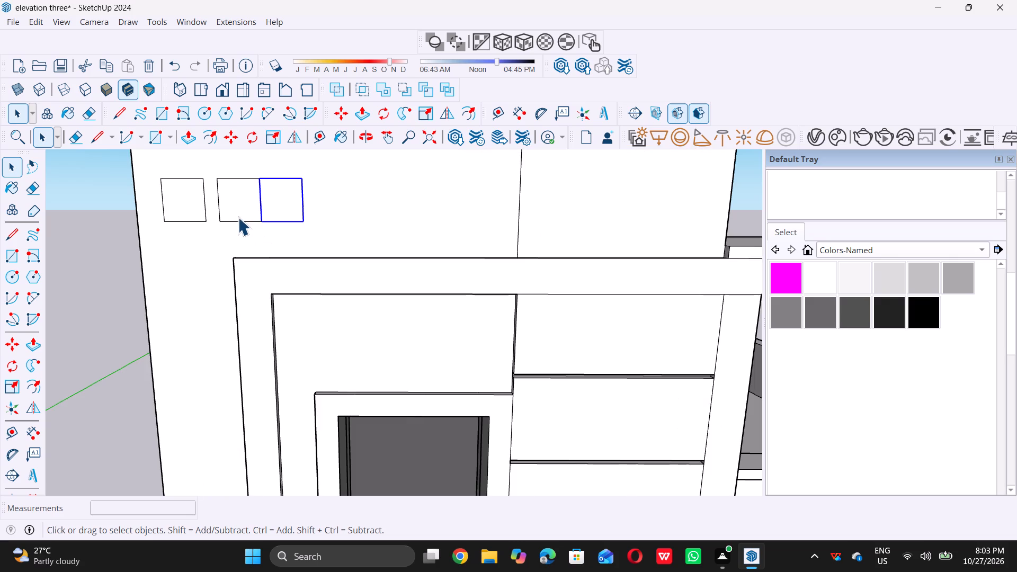
{"action": "double_click", "coordinate": [95, 230]}
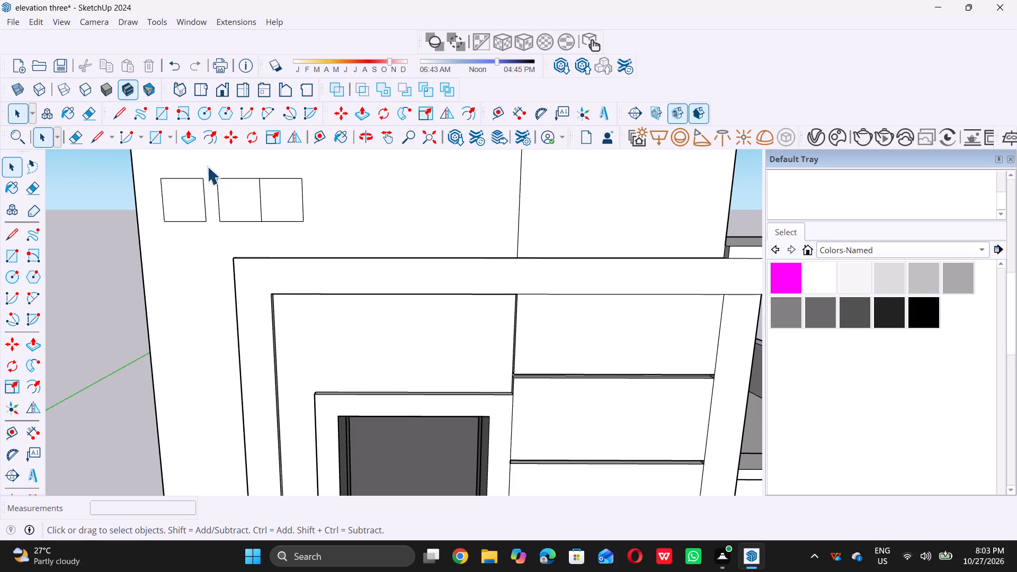
{"action": "left_click", "coordinate": [207, 166]}
{"action": "left_click", "coordinate": [211, 169]}
{"action": "left_click_drag", "start_coordinate": [213, 174], "coordinate": [256, 230]}
{"action": "triple_click", "coordinate": [261, 233]}
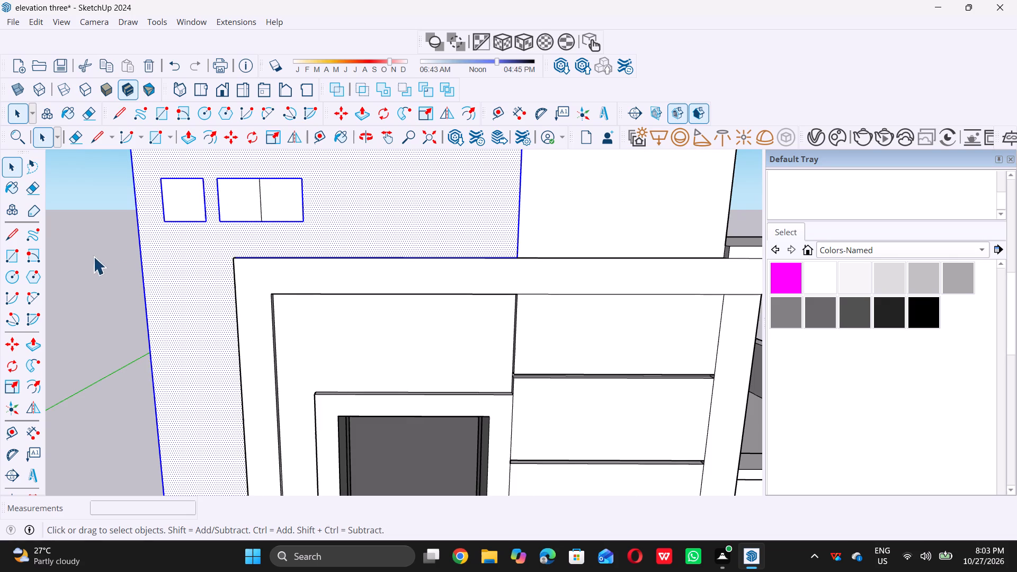
{"action": "left_click", "coordinate": [93, 256]}
{"action": "left_click", "coordinate": [209, 171]}
{"action": "left_click_drag", "start_coordinate": [210, 174], "coordinate": [271, 231]}
{"action": "key", "text": "m"}
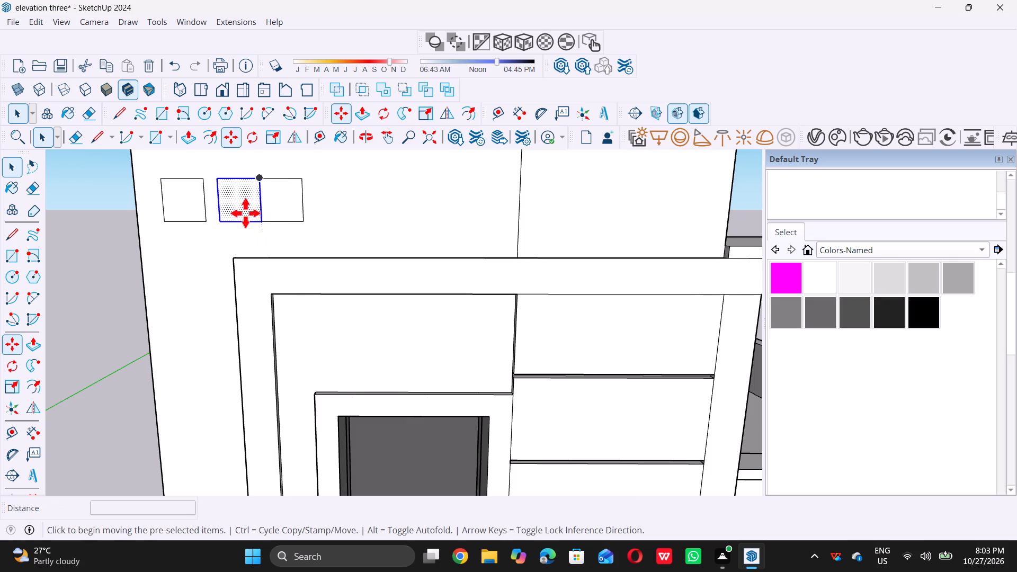
{"action": "left_click", "coordinate": [216, 177]}
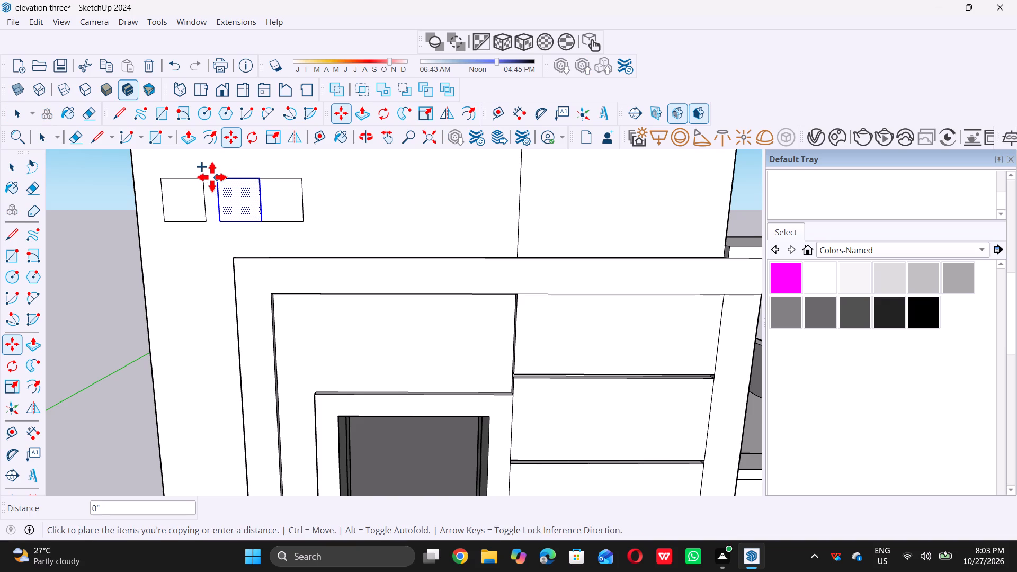
Undo the middle square's last copy and the third square's earlier shift at the top of the wall.
{"action": "left_click", "coordinate": [208, 178]}
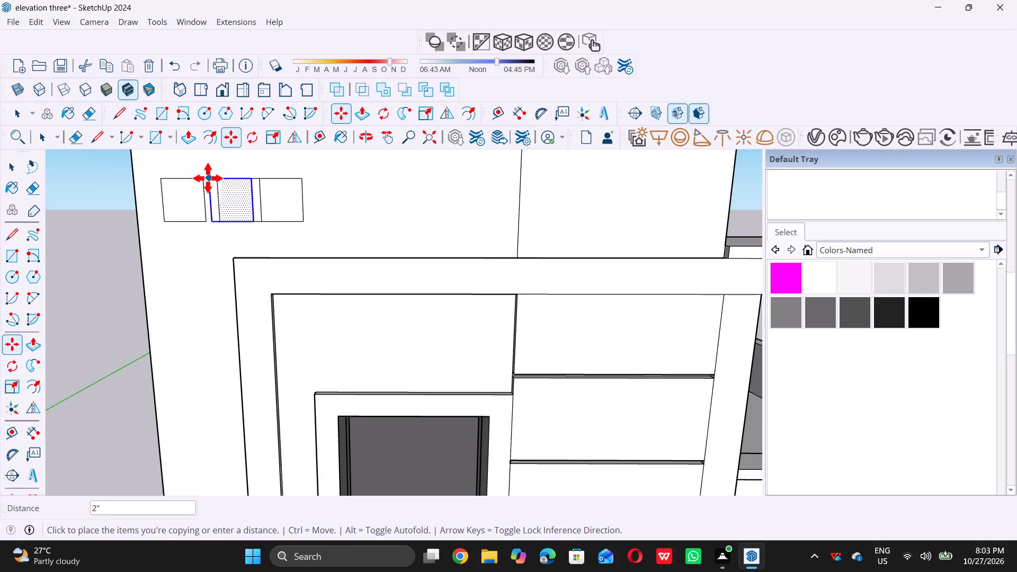
{"action": "key", "text": "ctrl+z"}
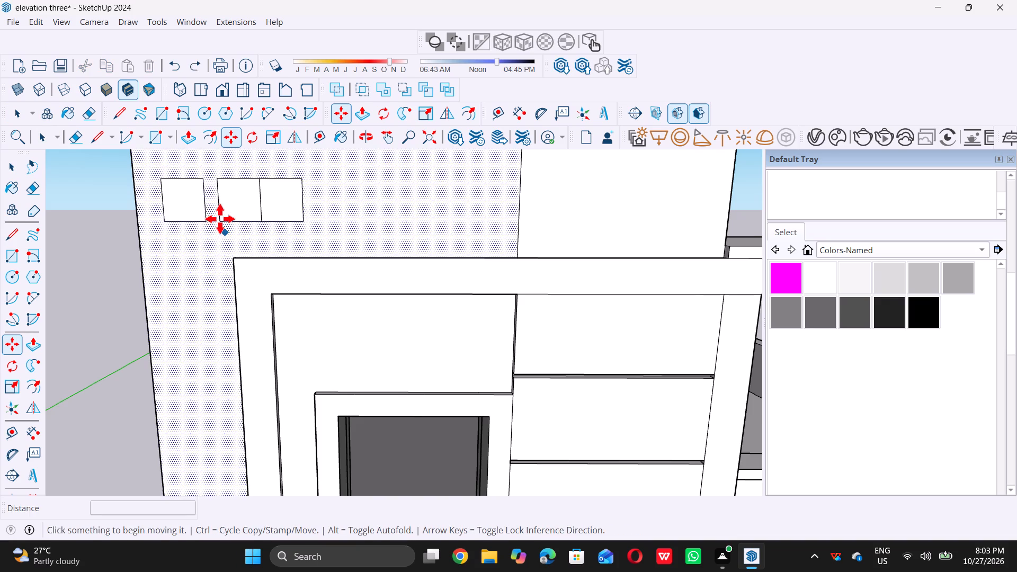
{"action": "scroll", "coordinate": [235, 204], "scroll_direction": "up", "scroll_amount": 3}
{"action": "scroll", "coordinate": [234, 208], "scroll_direction": "down", "scroll_amount": 5}
{"action": "key", "text": "space"}
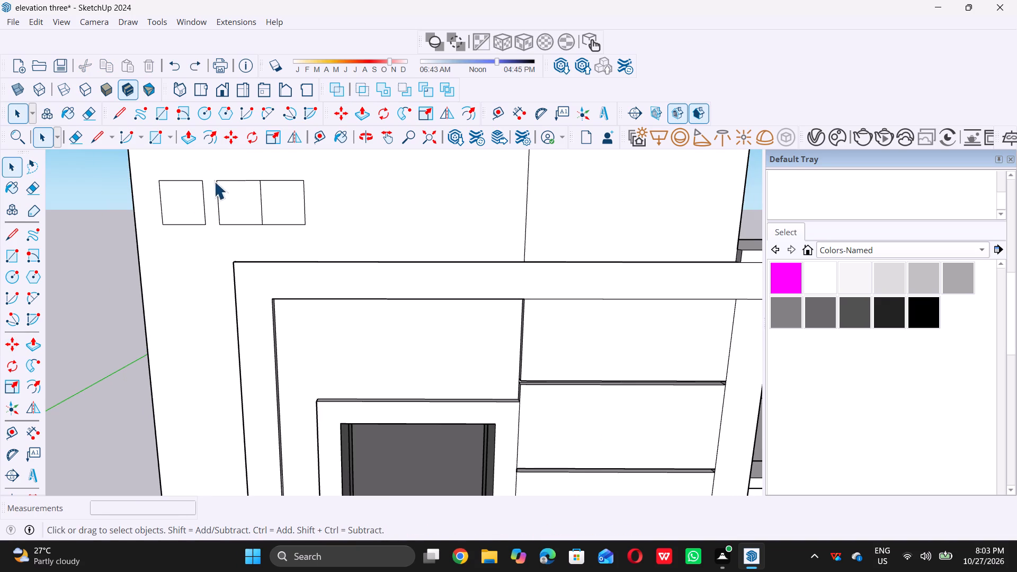
{"action": "key", "text": "ctrl+z"}
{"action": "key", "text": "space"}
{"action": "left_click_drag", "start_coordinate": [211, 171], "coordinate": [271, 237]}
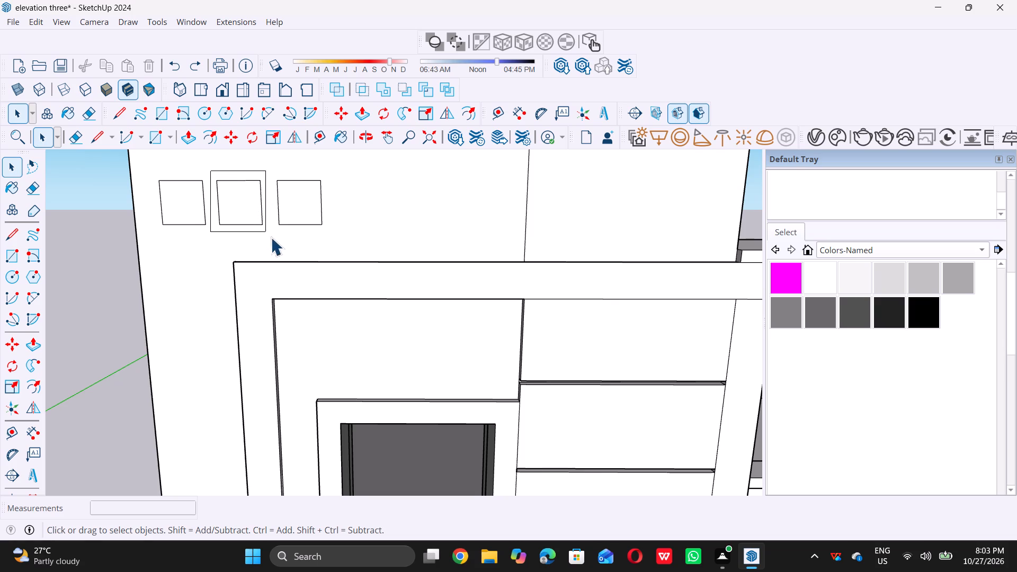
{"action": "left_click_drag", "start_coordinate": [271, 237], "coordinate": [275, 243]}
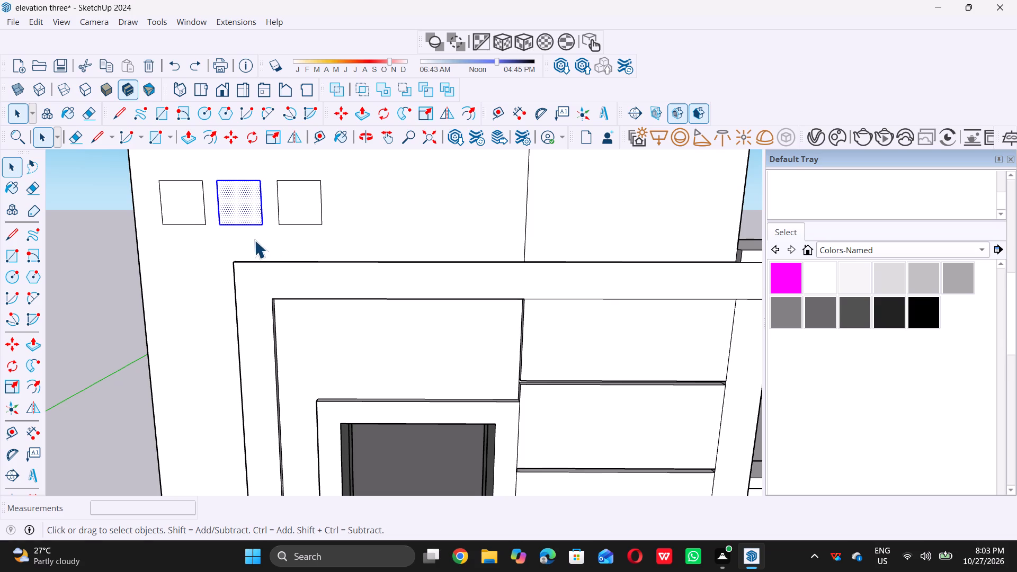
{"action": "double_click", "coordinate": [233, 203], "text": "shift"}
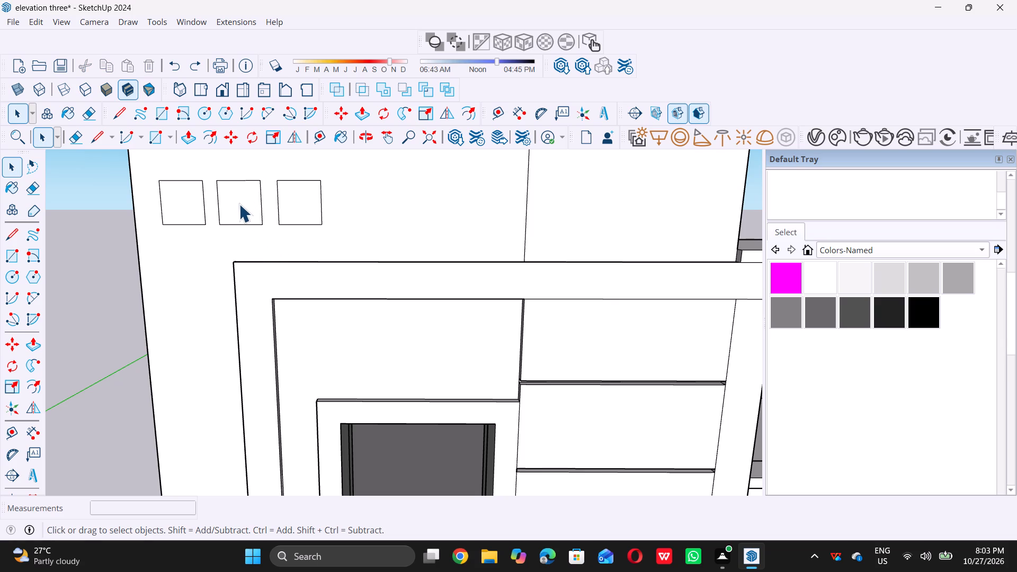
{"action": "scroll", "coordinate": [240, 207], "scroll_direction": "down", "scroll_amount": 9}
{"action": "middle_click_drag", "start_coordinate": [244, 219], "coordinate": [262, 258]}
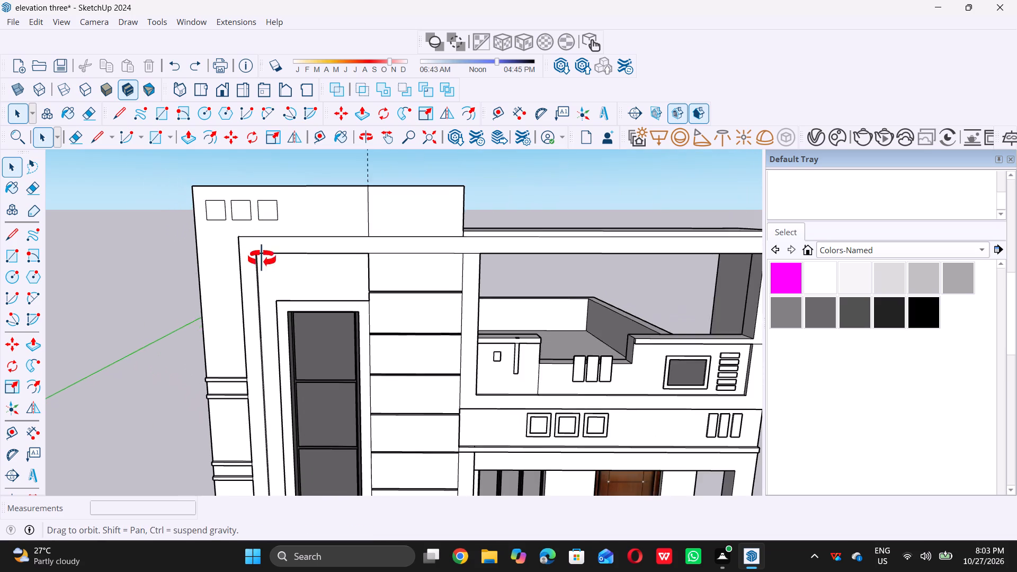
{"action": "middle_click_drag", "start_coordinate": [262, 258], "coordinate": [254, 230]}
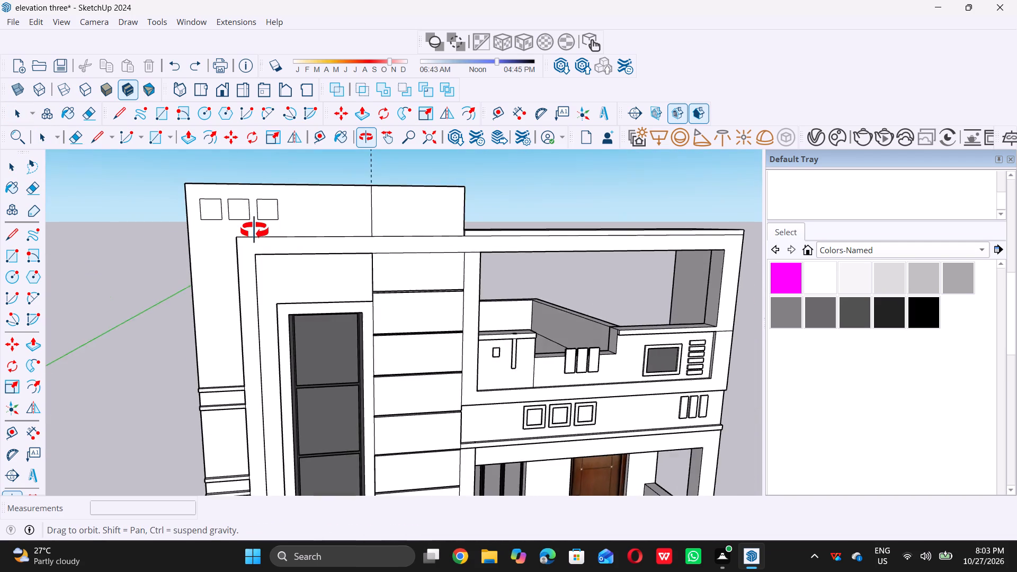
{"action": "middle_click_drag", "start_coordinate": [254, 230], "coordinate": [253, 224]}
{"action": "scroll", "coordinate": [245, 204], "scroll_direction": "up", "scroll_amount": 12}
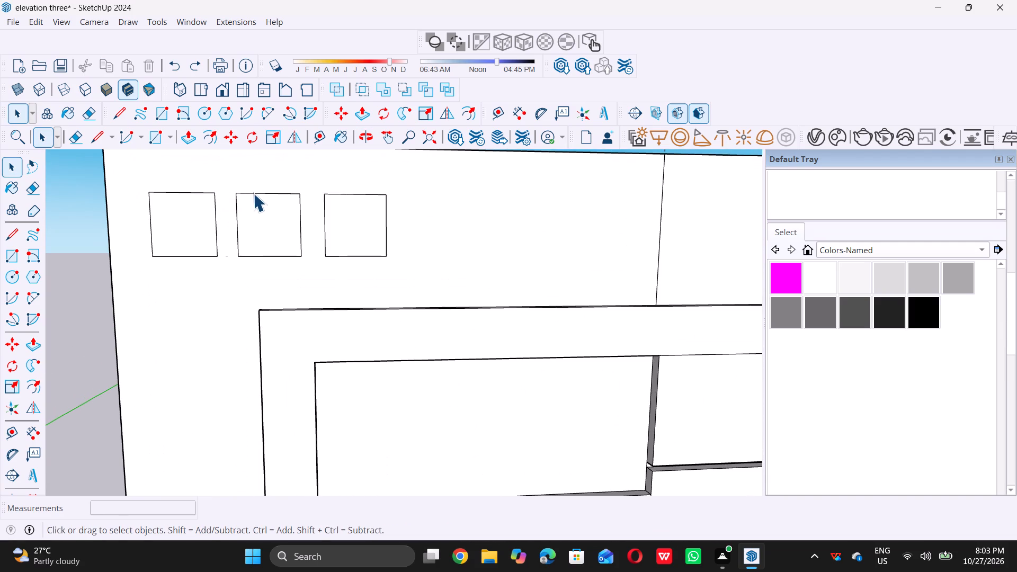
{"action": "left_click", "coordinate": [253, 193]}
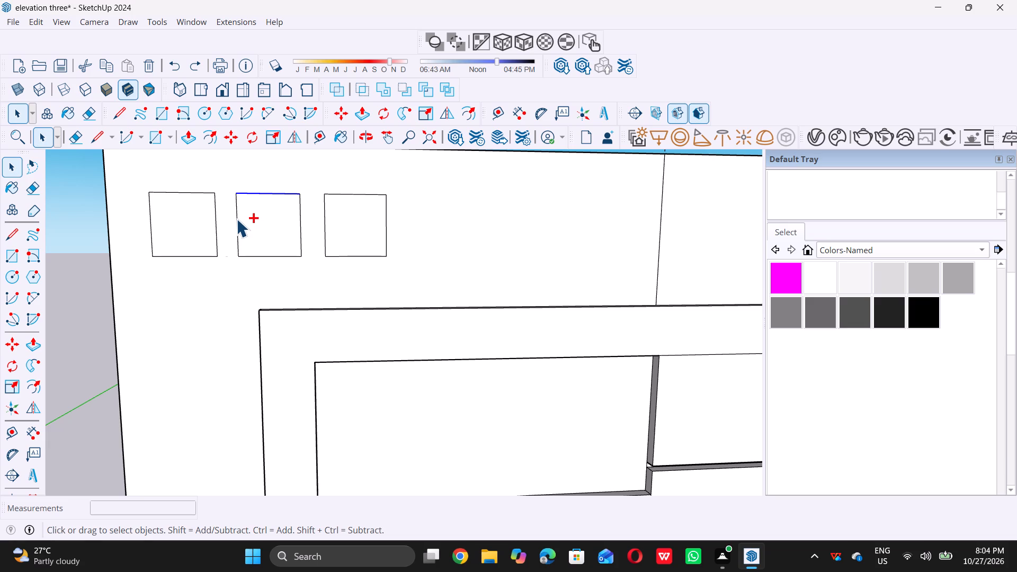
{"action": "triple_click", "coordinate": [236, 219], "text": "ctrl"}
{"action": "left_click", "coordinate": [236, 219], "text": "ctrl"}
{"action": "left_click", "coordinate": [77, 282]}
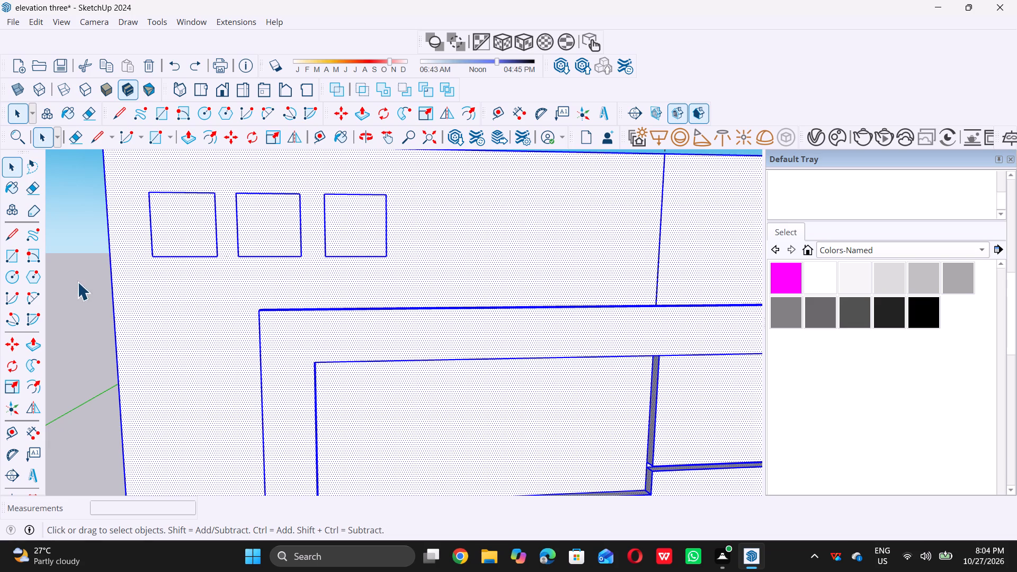
Select the four edges of the middle square and move them closer to the first square, keeping the row aligned.
{"action": "double_click", "coordinate": [262, 194]}
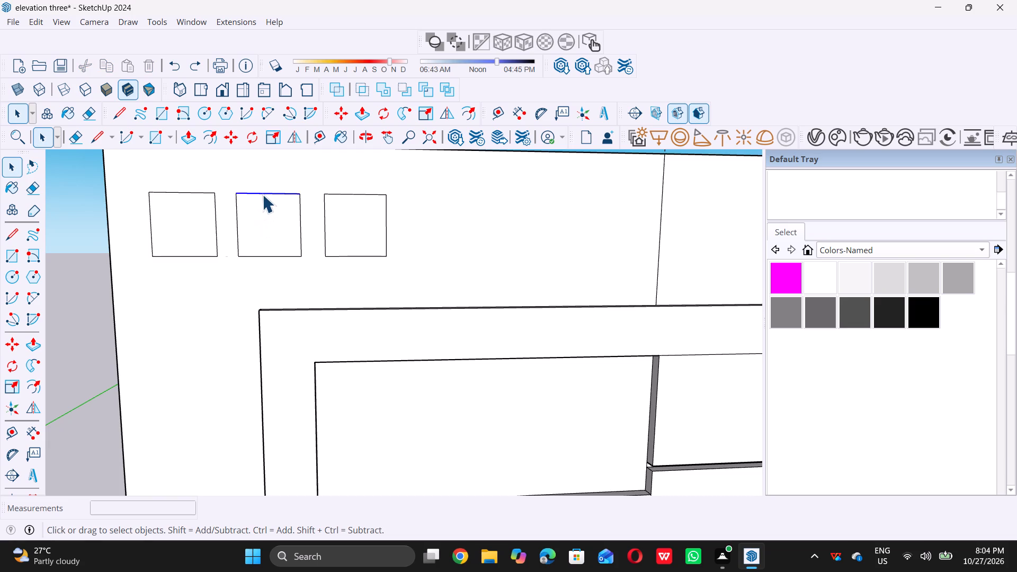
{"action": "left_click", "coordinate": [254, 257], "text": "ctrl"}
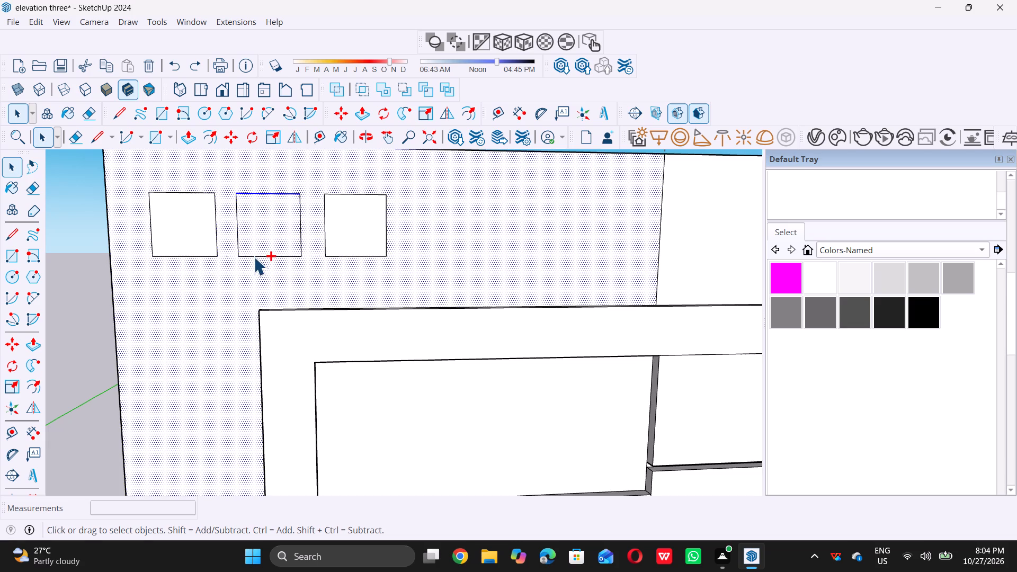
{"action": "left_click", "coordinate": [237, 234], "text": "ctrl"}
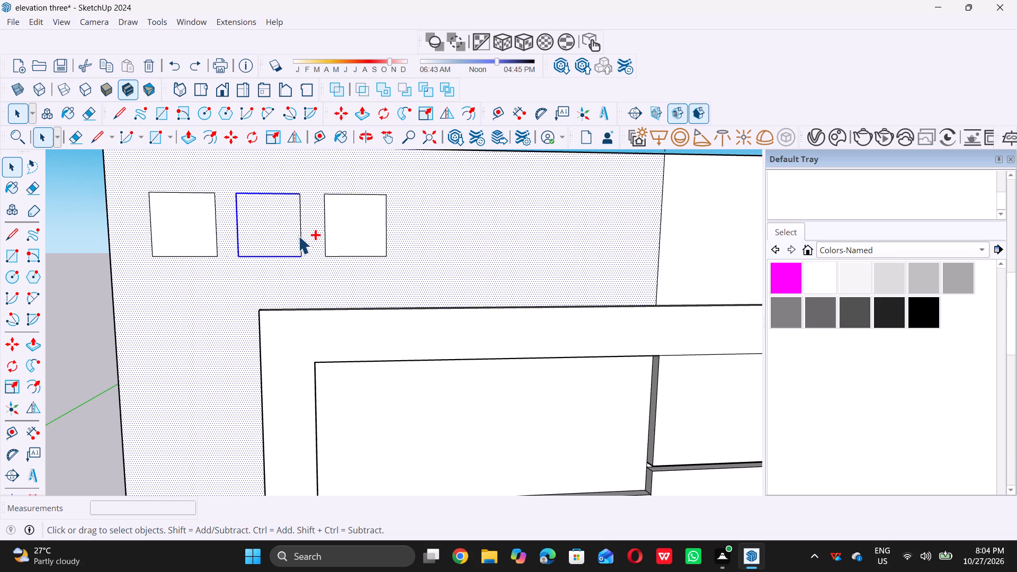
{"action": "left_click", "coordinate": [299, 236], "text": "ctrl"}
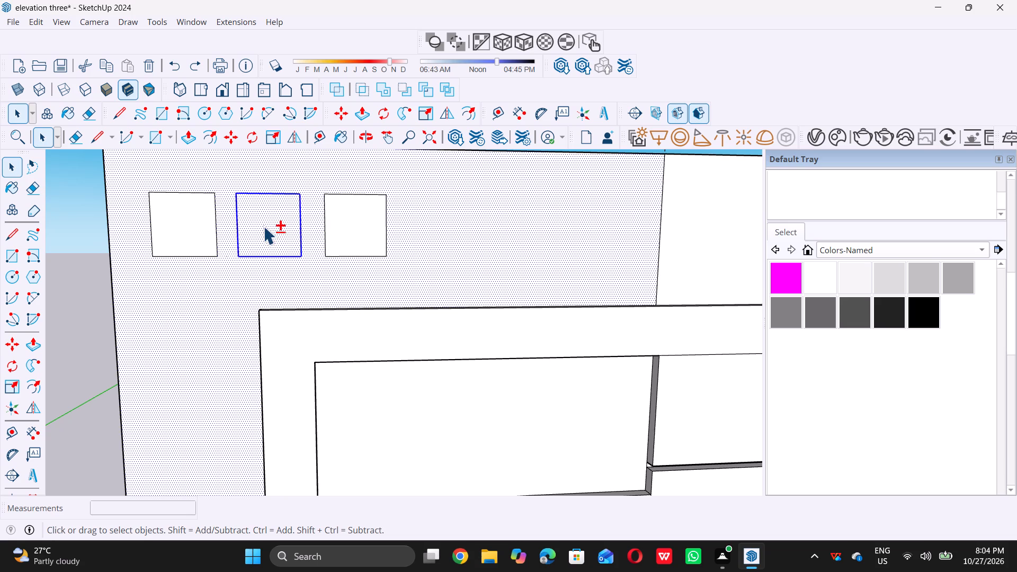
{"action": "left_click", "coordinate": [264, 226], "text": "shift"}
{"action": "left_click", "coordinate": [269, 284], "text": "shift"}
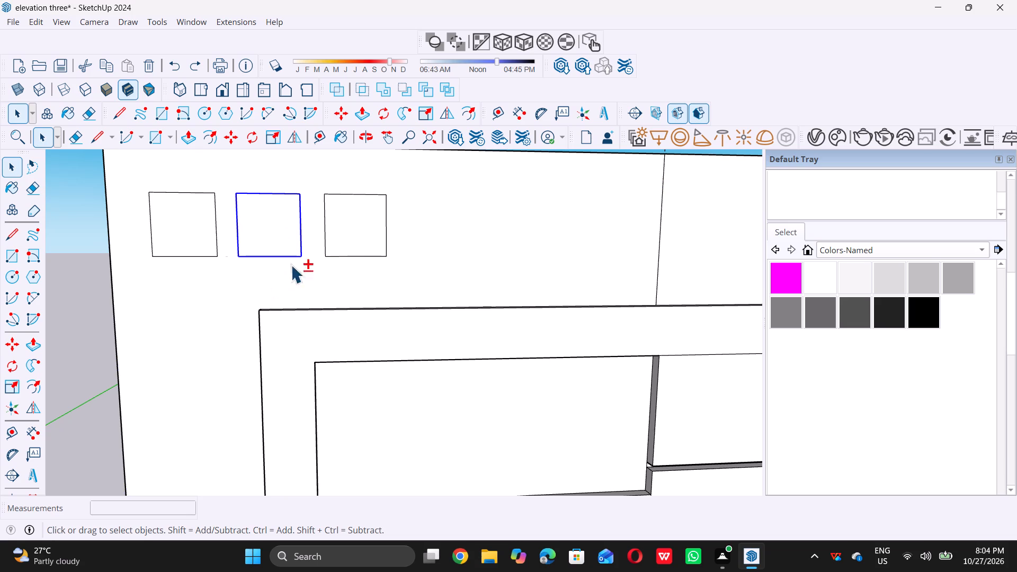
{"action": "left_click", "coordinate": [356, 194], "text": "ctrl"}
{"action": "left_click", "coordinate": [364, 195], "text": "shift"}
{"action": "key", "text": "m"}
{"action": "left_click", "coordinate": [237, 193]}
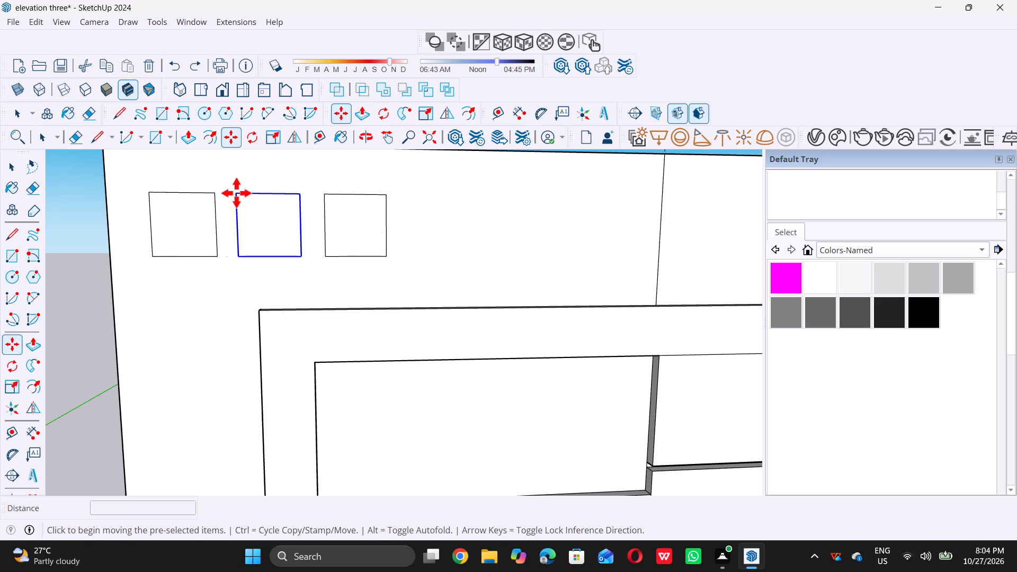
{"action": "left_click", "coordinate": [230, 195]}
{"action": "key", "text": "space"}
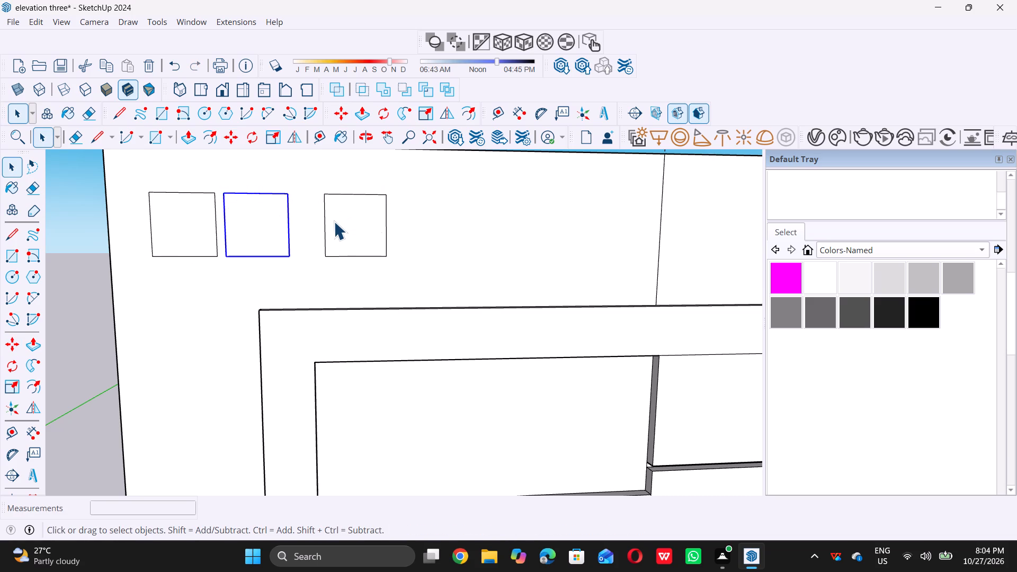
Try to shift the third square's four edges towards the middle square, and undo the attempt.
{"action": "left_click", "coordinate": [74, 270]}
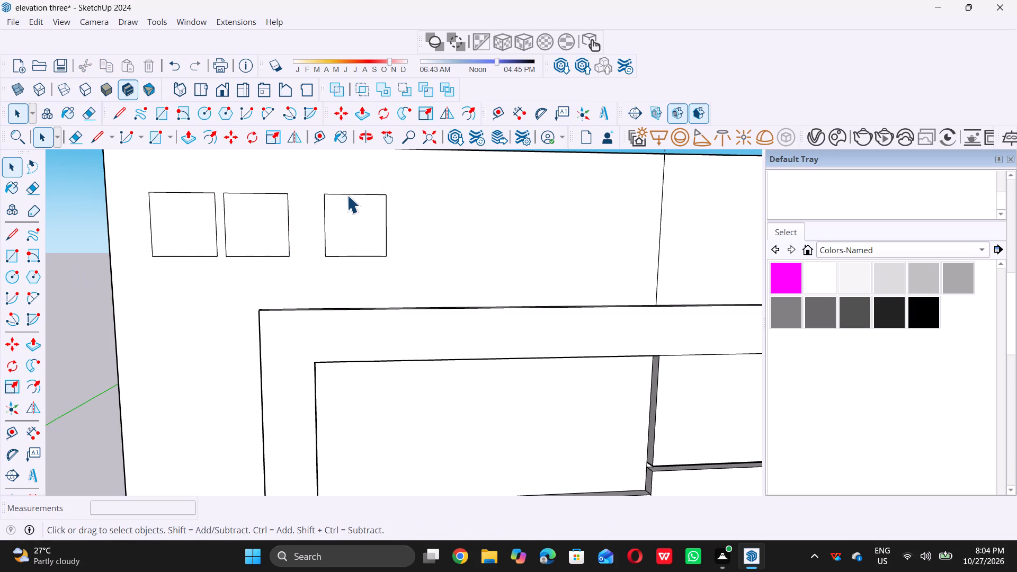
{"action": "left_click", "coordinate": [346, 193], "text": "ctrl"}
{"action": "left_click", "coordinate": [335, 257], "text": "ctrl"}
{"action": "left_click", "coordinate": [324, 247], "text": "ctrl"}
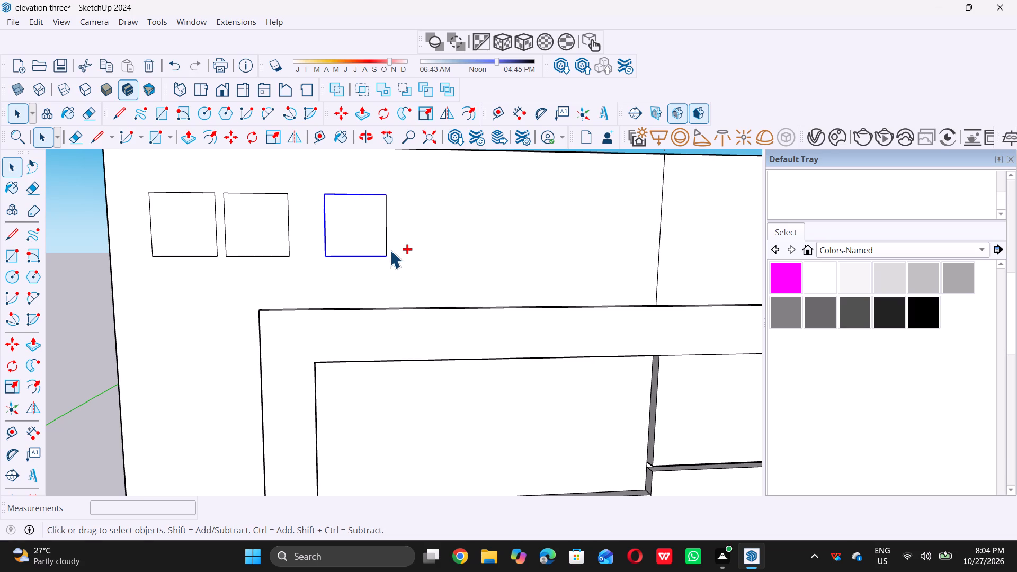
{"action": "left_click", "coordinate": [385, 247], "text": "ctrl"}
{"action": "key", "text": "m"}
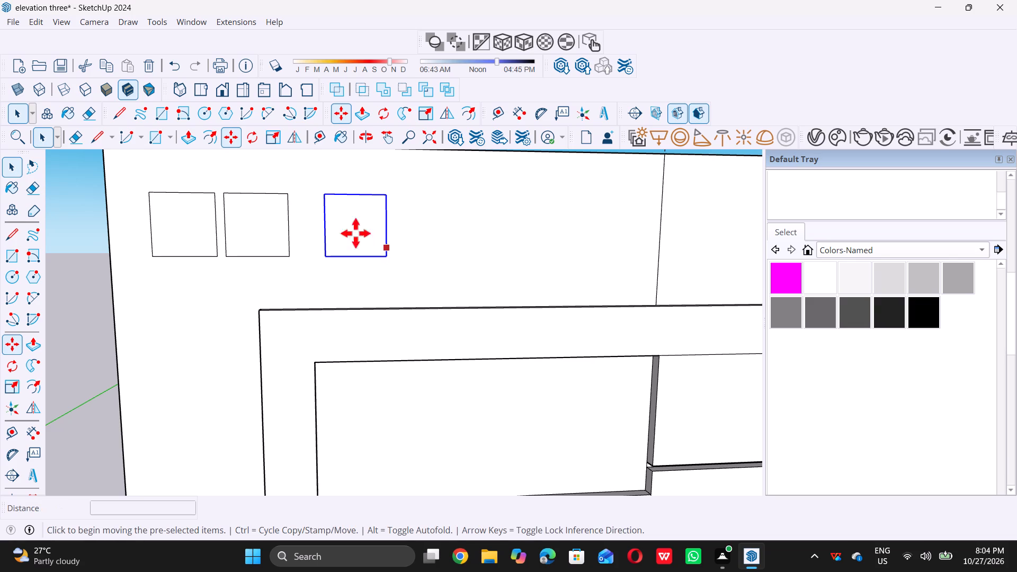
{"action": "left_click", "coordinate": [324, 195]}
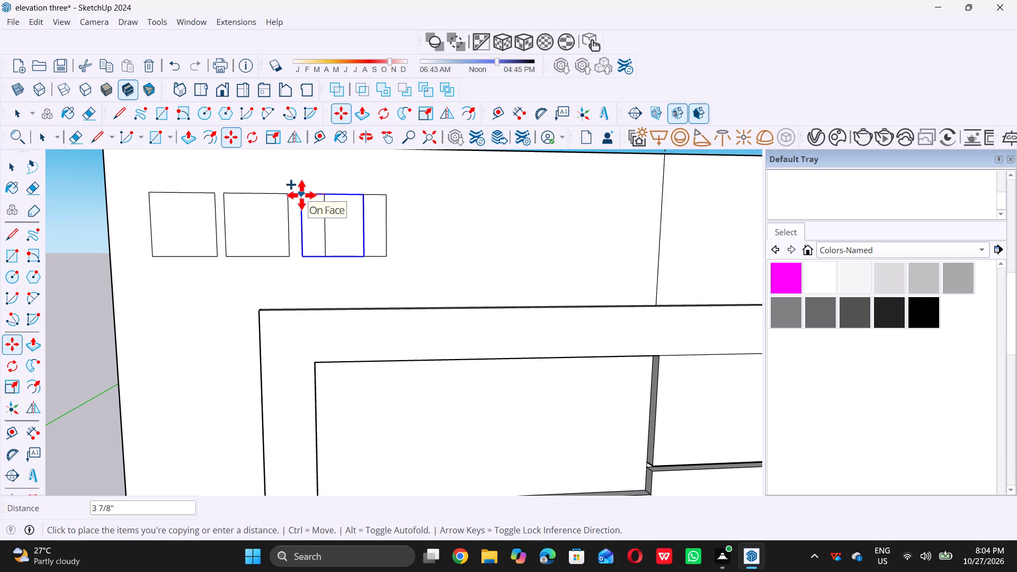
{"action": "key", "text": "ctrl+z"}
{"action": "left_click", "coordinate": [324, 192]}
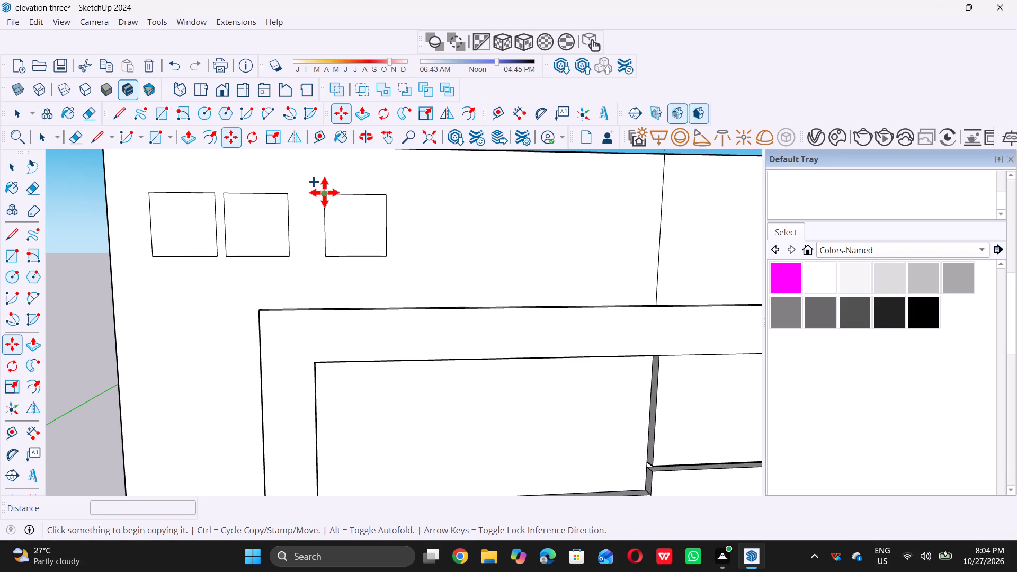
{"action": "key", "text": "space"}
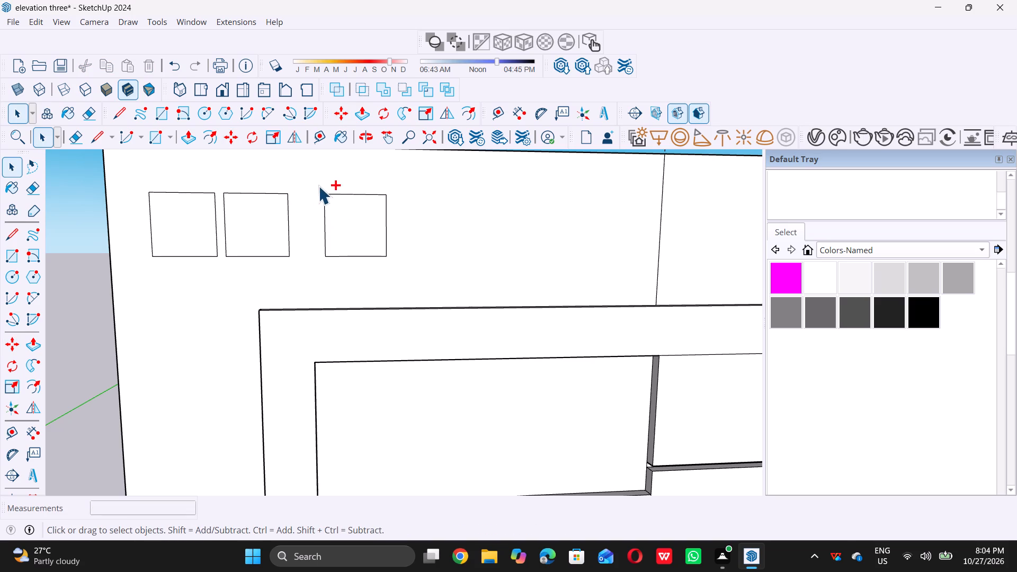
Select the third square's four edges and move them about 4 5/8" along the red axis towards the middle square.
{"action": "left_click_drag", "start_coordinate": [318, 186], "coordinate": [404, 271], "text": "ctrl"}
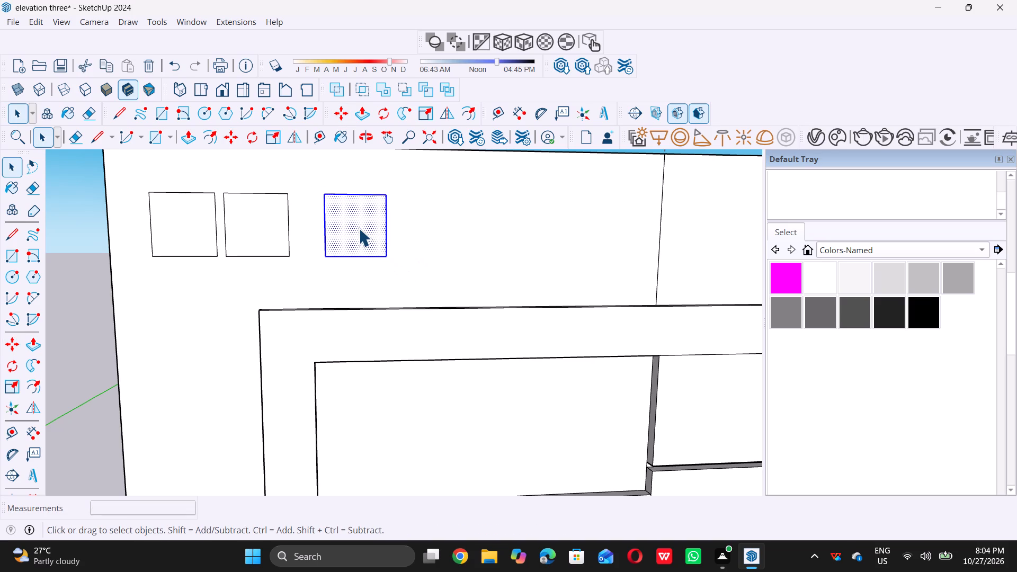
{"action": "left_click", "coordinate": [354, 225], "text": "shift"}
{"action": "scroll", "coordinate": [347, 225], "scroll_direction": "down", "scroll_amount": 5}
{"action": "middle_click_drag", "start_coordinate": [329, 205], "coordinate": [335, 220]}
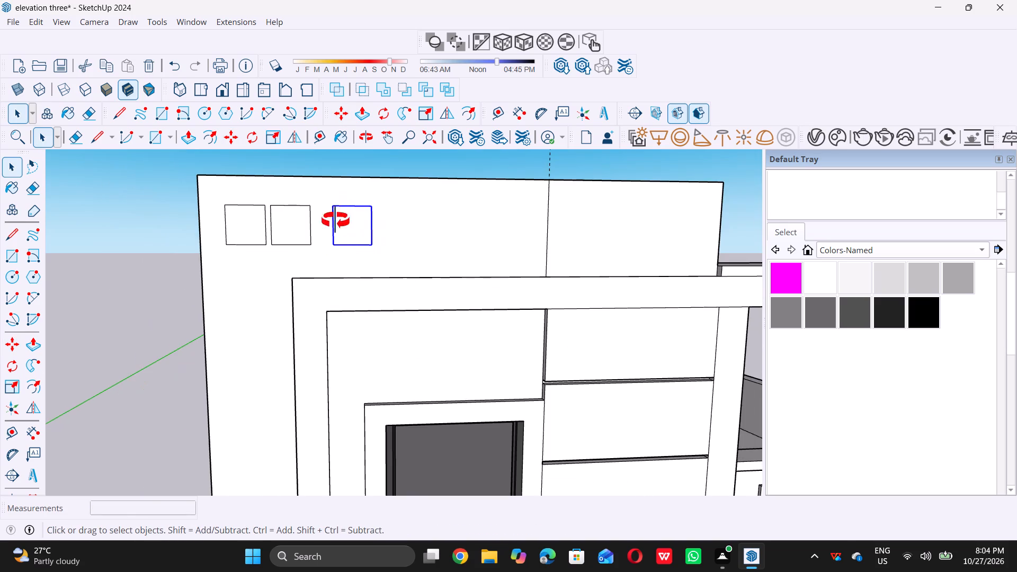
{"action": "middle_click_drag", "start_coordinate": [335, 220], "coordinate": [372, 274]}
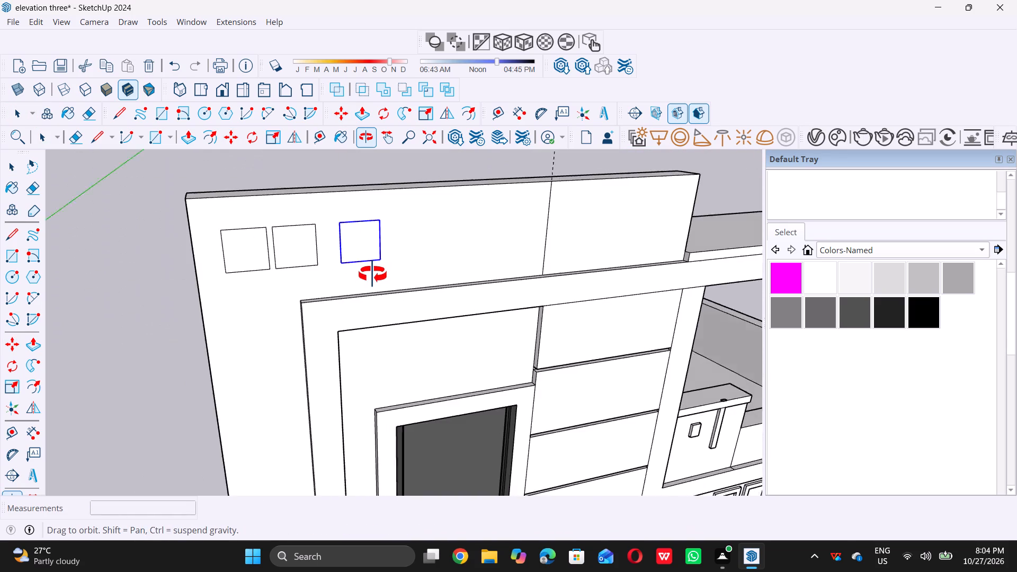
{"action": "middle_click_drag", "start_coordinate": [372, 274], "coordinate": [334, 254]}
{"action": "scroll", "coordinate": [333, 240], "scroll_direction": "up", "scroll_amount": 4}
{"action": "key", "text": "m"}
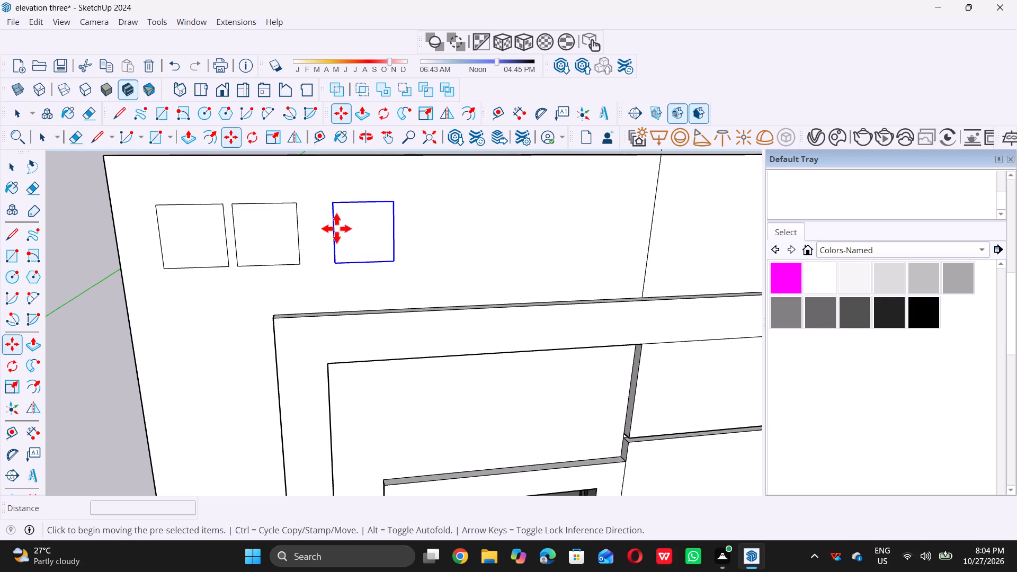
{"action": "left_click", "coordinate": [336, 204]}
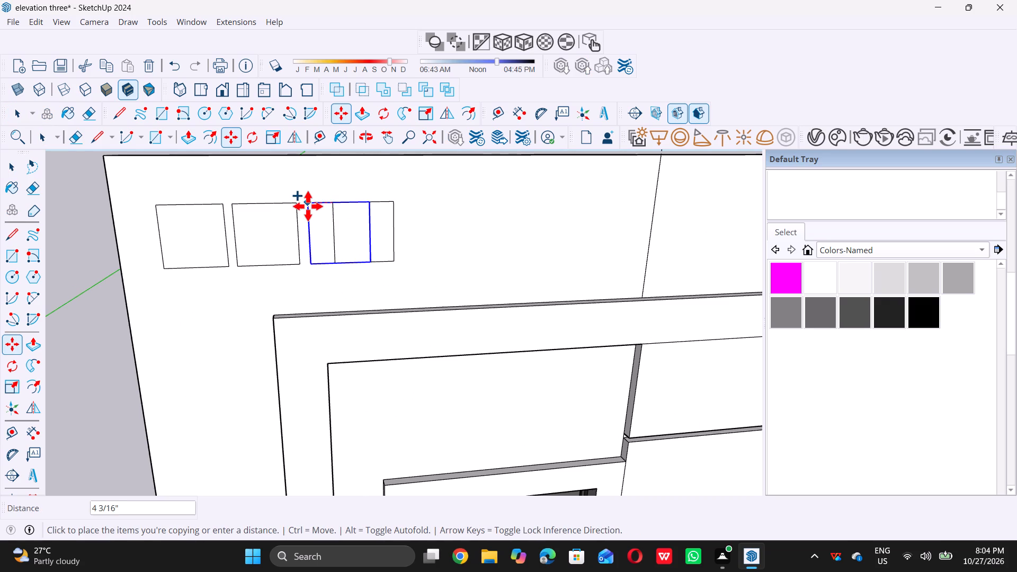
{"action": "key", "text": "space"}
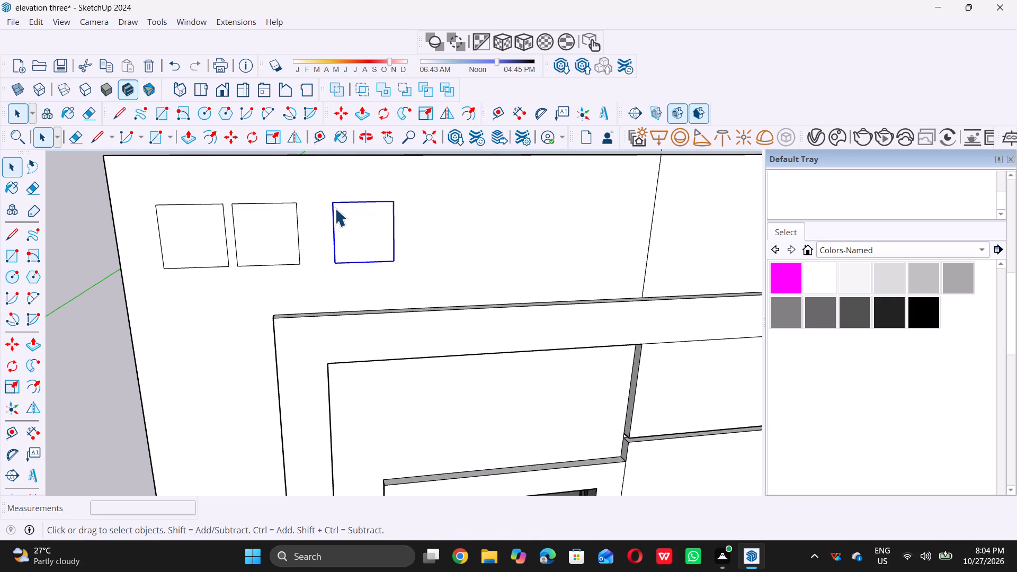
{"action": "key", "text": "m"}
{"action": "left_click", "coordinate": [331, 203]}
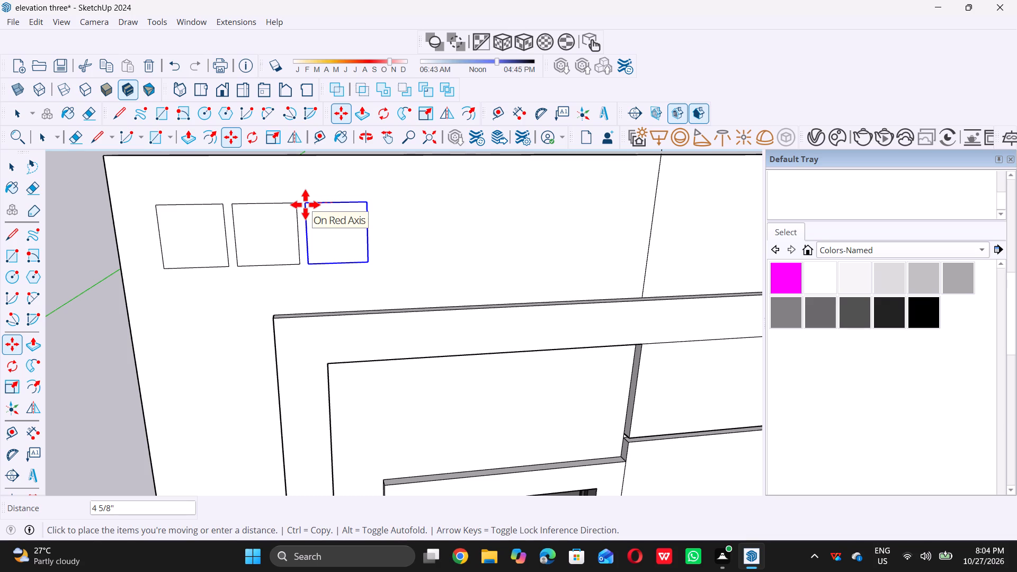
{"action": "left_click", "coordinate": [305, 204]}
{"action": "key", "text": "space"}
{"action": "scroll", "coordinate": [376, 242], "scroll_direction": "down", "scroll_amount": 6}
{"action": "left_click", "coordinate": [151, 297]}
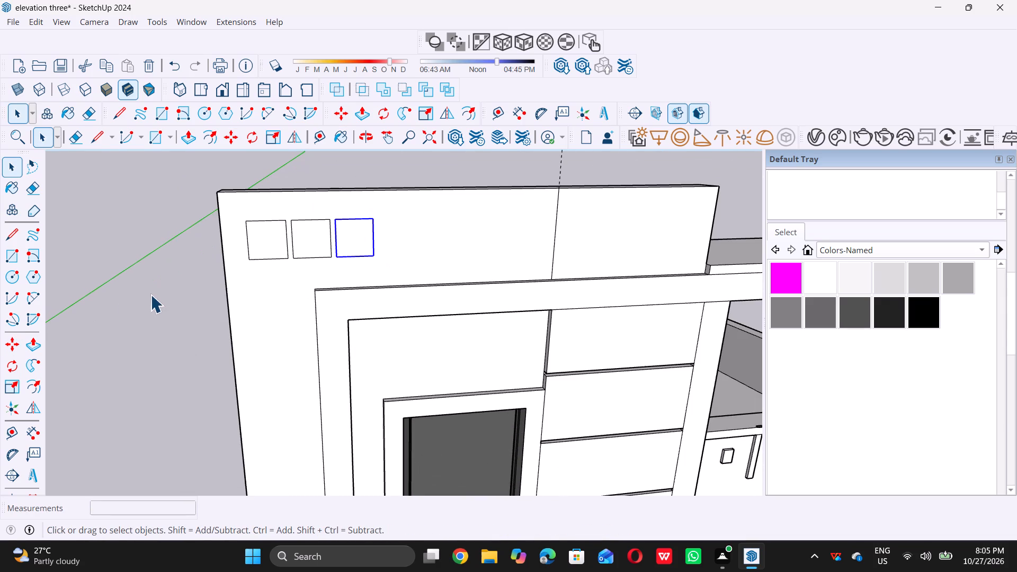
Draw an upright rectangle about 7 1/8" by 1' 4 13/16" on the tower wall, between the squares and the vertical dividing line.
{"action": "scroll", "coordinate": [150, 294], "scroll_direction": "down", "scroll_amount": 5}
{"action": "middle_click_drag", "start_coordinate": [308, 248], "coordinate": [309, 253]}
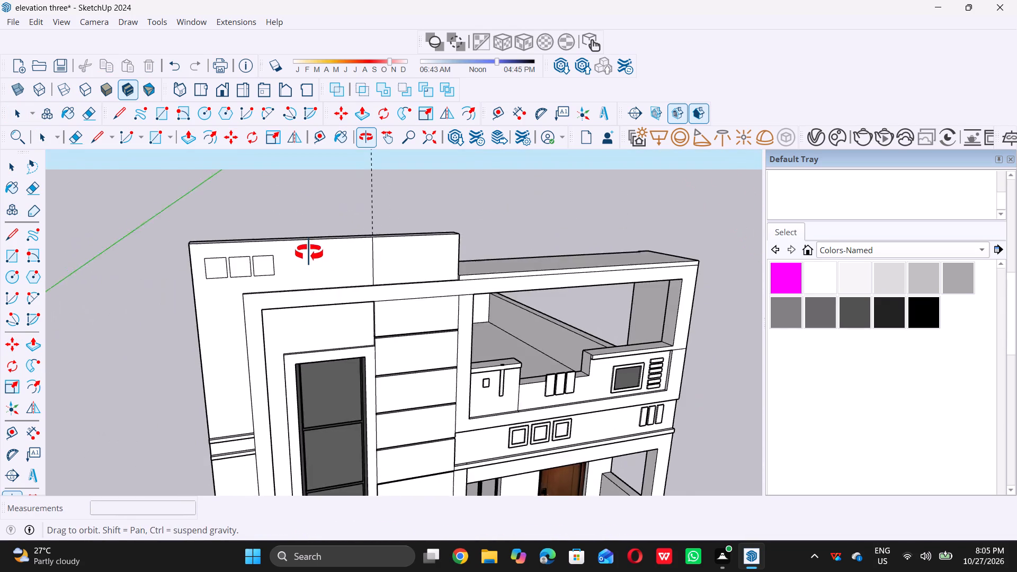
{"action": "middle_click_drag", "start_coordinate": [309, 253], "coordinate": [298, 229]}
{"action": "key", "text": "t"}
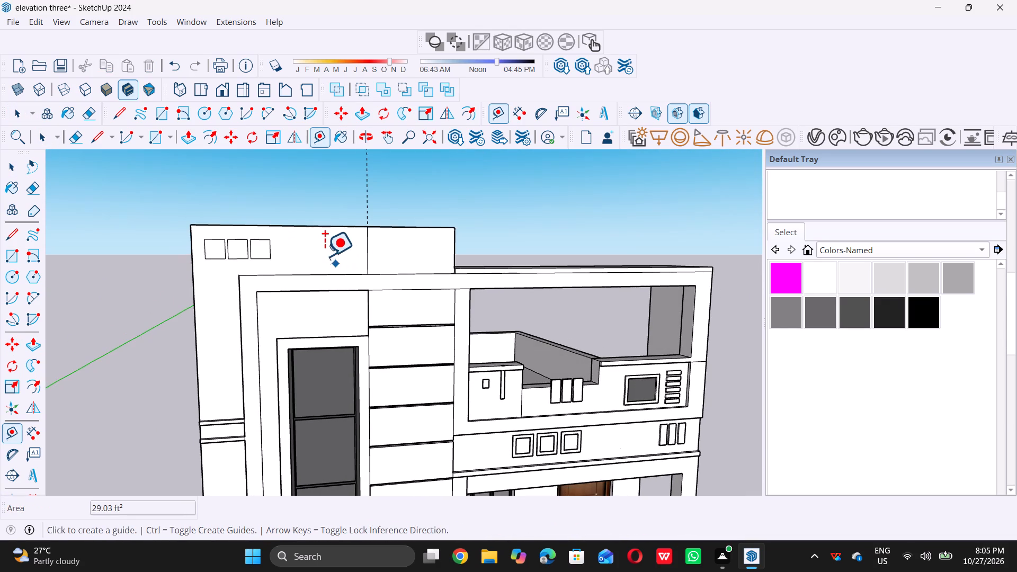
{"action": "scroll", "coordinate": [320, 251], "scroll_direction": "up", "scroll_amount": 1}
{"action": "middle_click_drag", "start_coordinate": [316, 248], "coordinate": [319, 236]}
{"action": "key", "text": "space"}
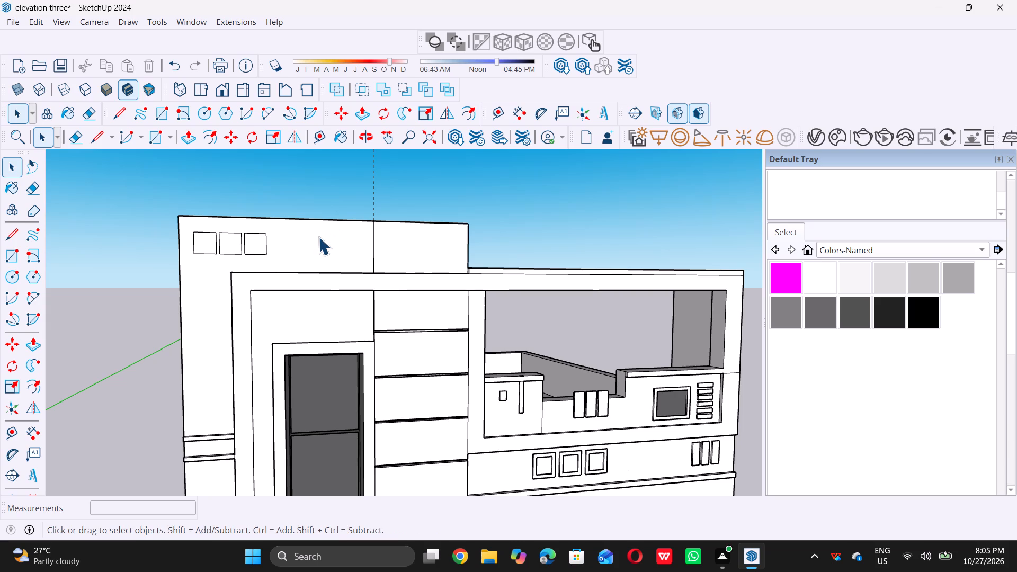
{"action": "key", "text": "r"}
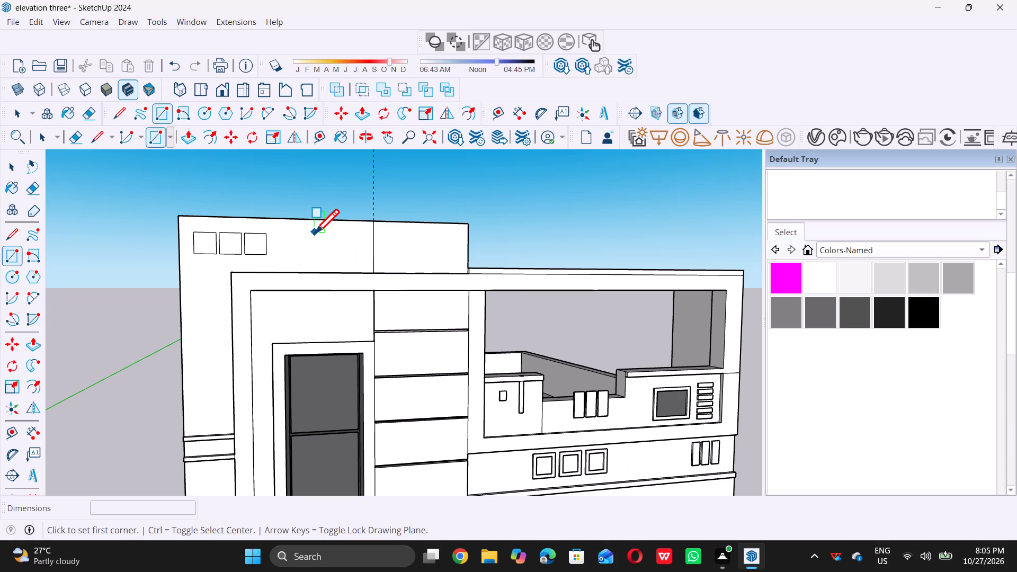
{"action": "left_click", "coordinate": [318, 231]}
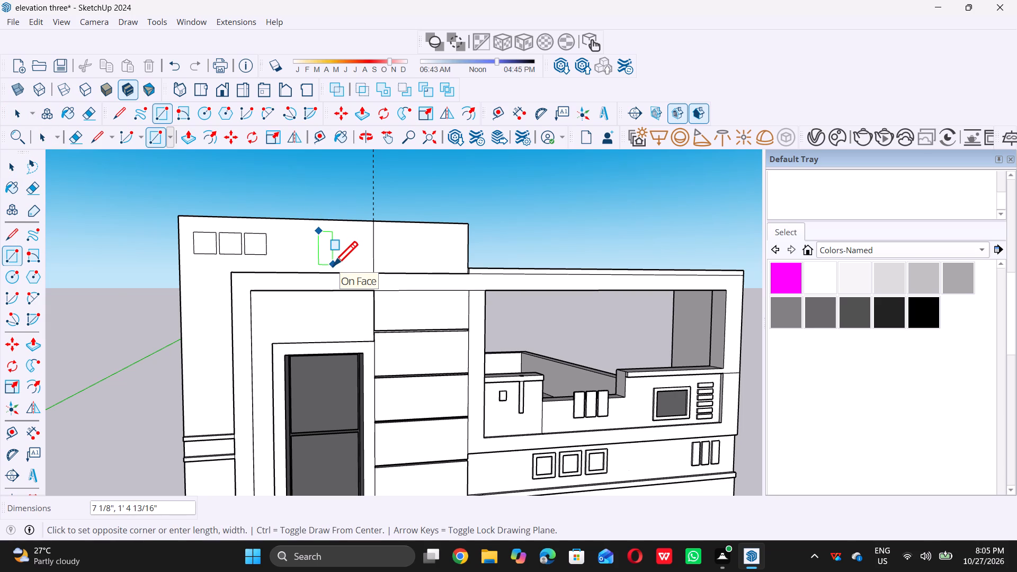
{"action": "left_click", "coordinate": [333, 265]}
{"action": "key", "text": "space"}
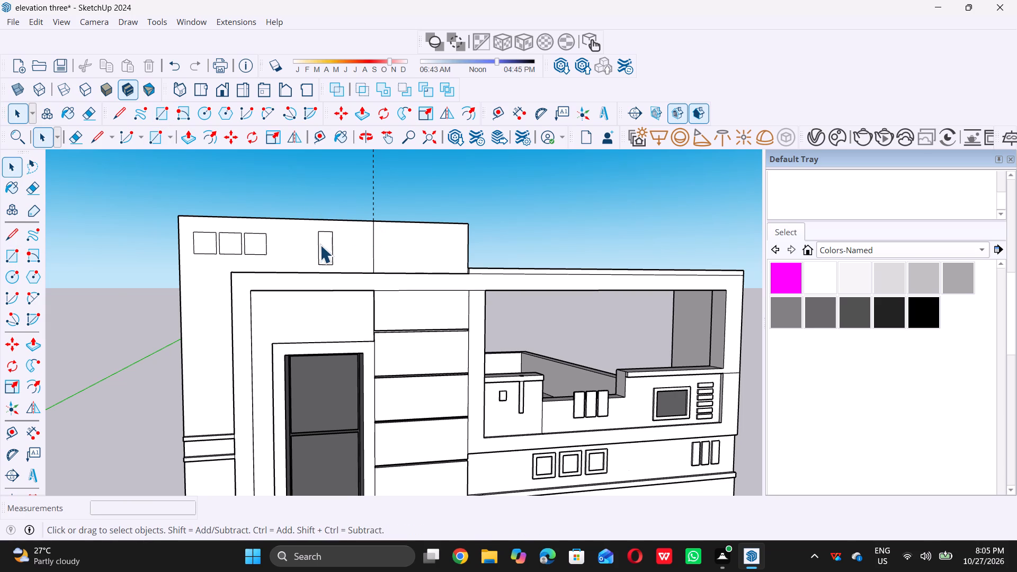
Select the upright rectangle's four edges and copy them twice towards the dividing line, each about 9" from the last.
{"action": "scroll", "coordinate": [319, 244], "scroll_direction": "up", "scroll_amount": 6}
{"action": "left_click_drag", "start_coordinate": [307, 209], "coordinate": [353, 289]}
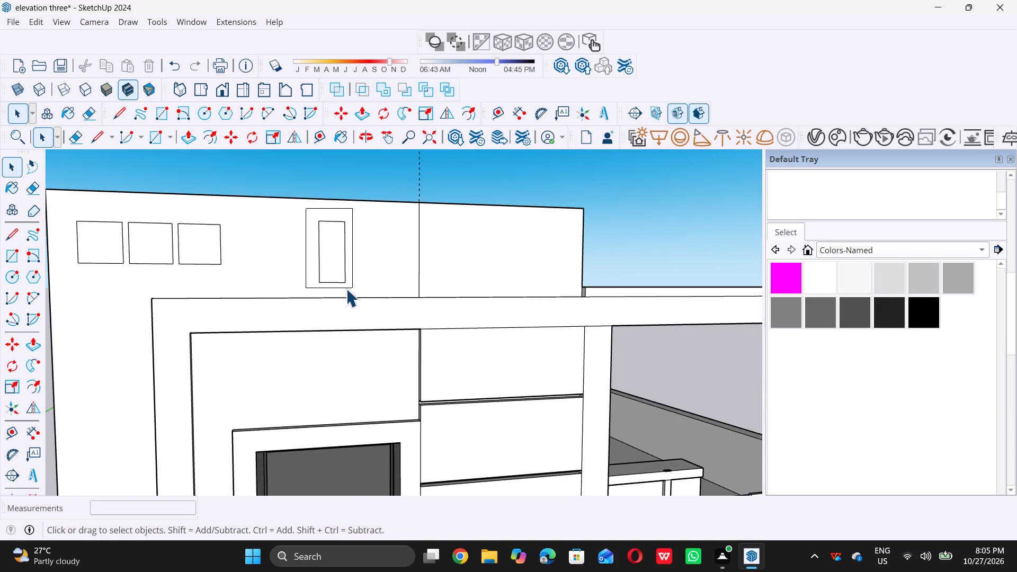
{"action": "left_click", "coordinate": [327, 258], "text": "shift"}
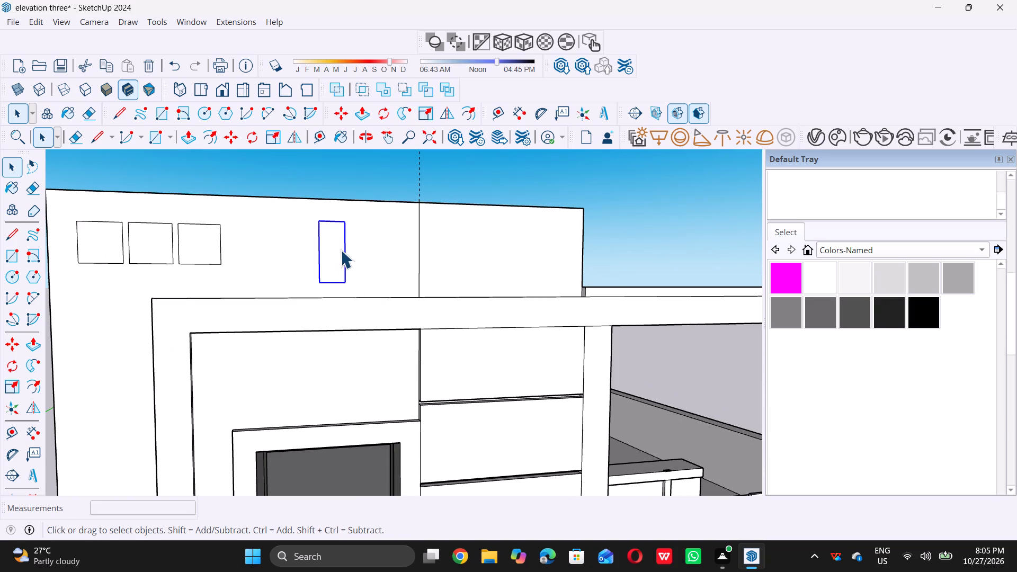
{"action": "key", "text": "m"}
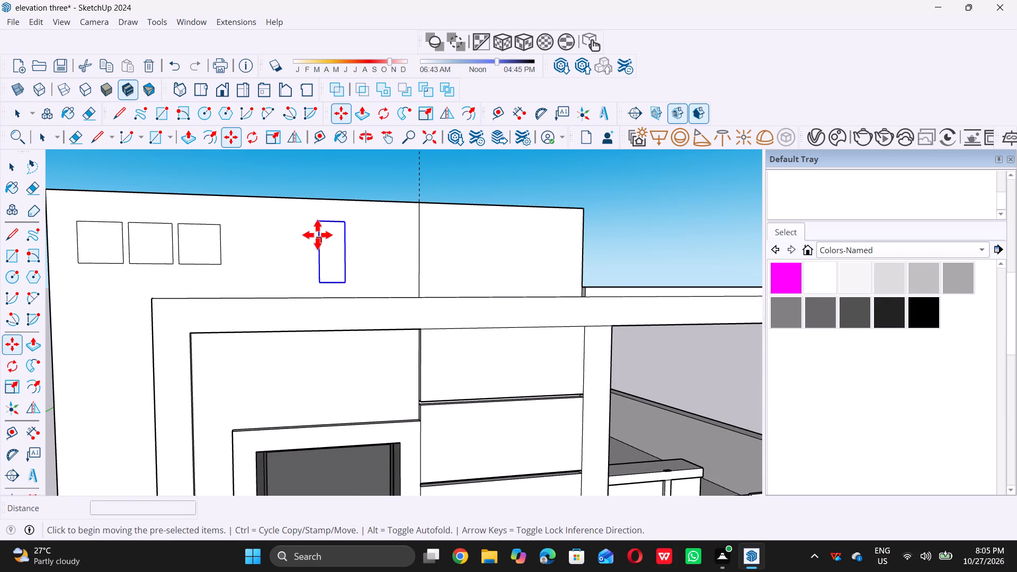
{"action": "left_click", "coordinate": [319, 220]}
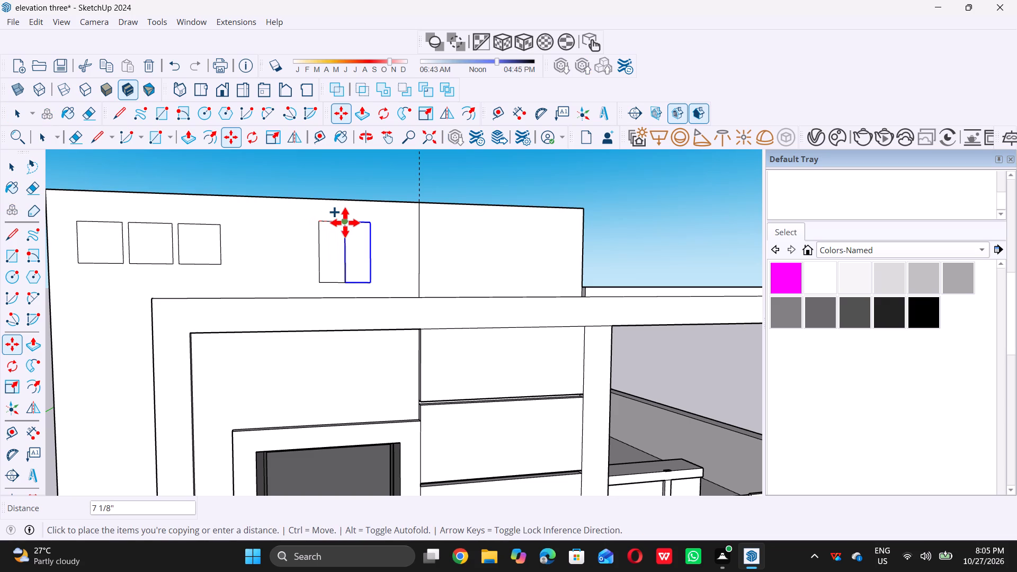
{"action": "left_click", "coordinate": [351, 224]}
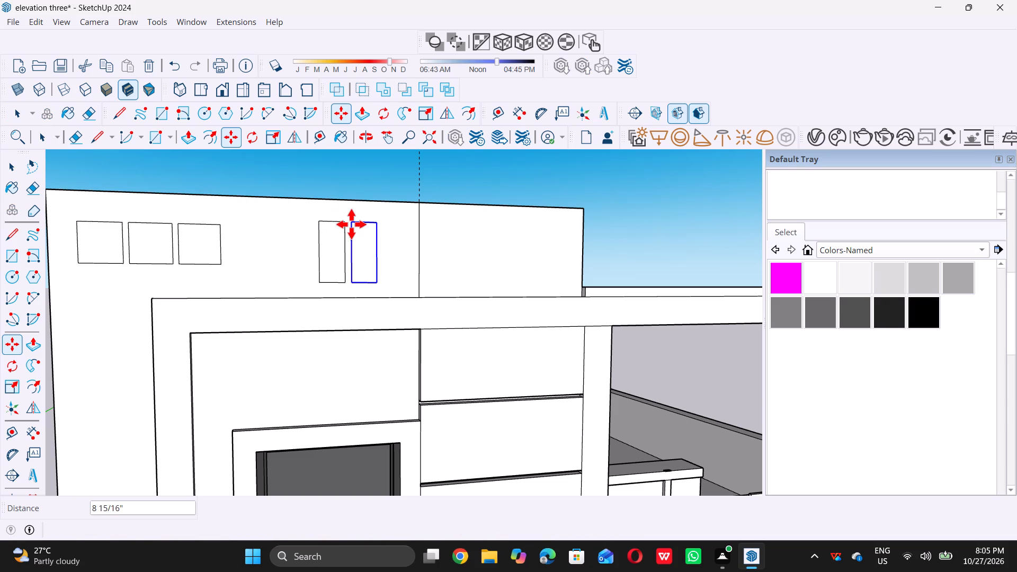
{"action": "left_click", "coordinate": [351, 224]}
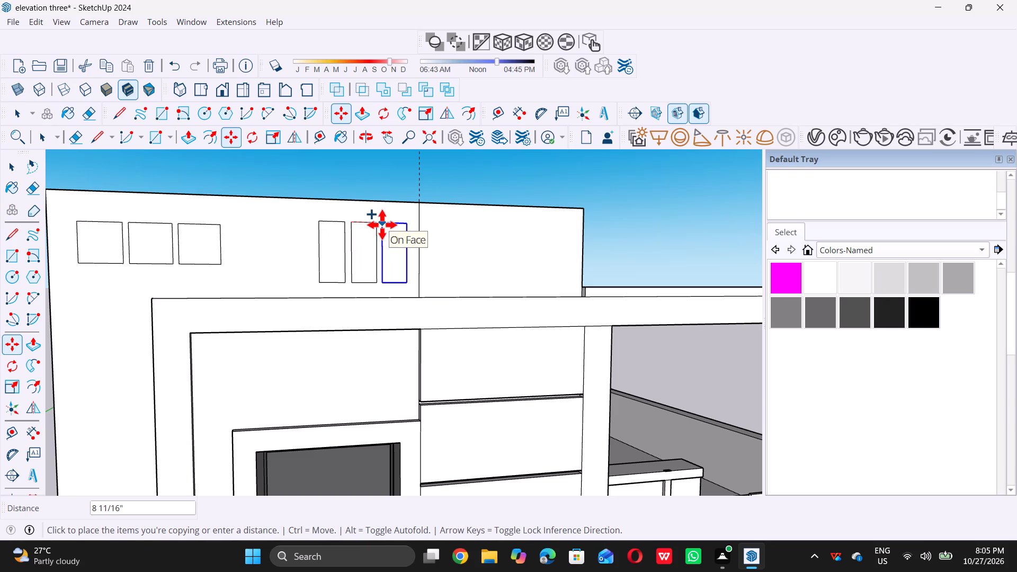
{"action": "left_click", "coordinate": [383, 225]}
{"action": "key", "text": "space"}
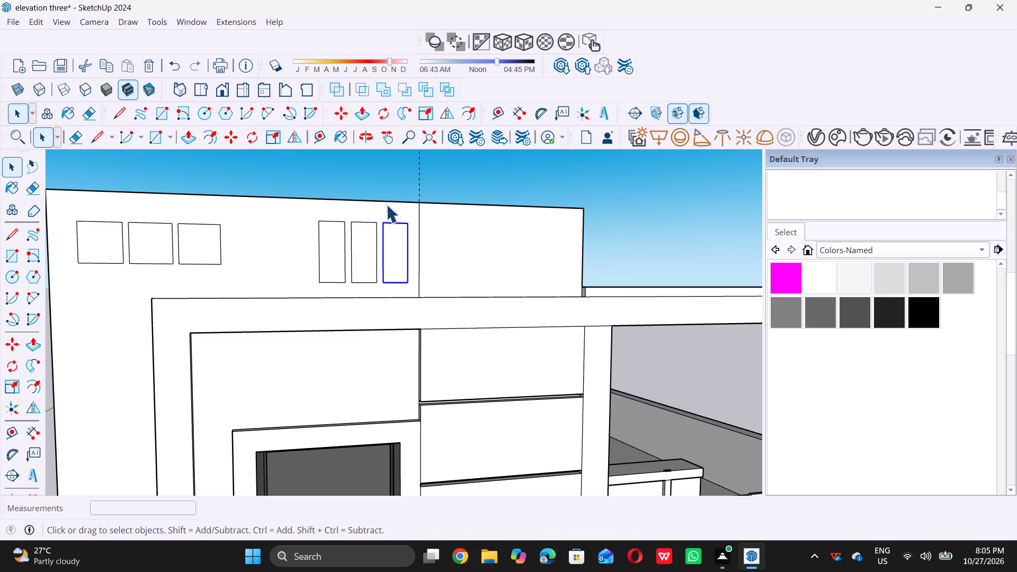
{"action": "left_click", "coordinate": [388, 175]}
Extrude the first square at the tower wall's outer corner outward by 1" with Push/Pull.
{"action": "scroll", "coordinate": [400, 204], "scroll_direction": "down", "scroll_amount": 9}
{"action": "middle_click_drag", "start_coordinate": [392, 227], "coordinate": [403, 241]}
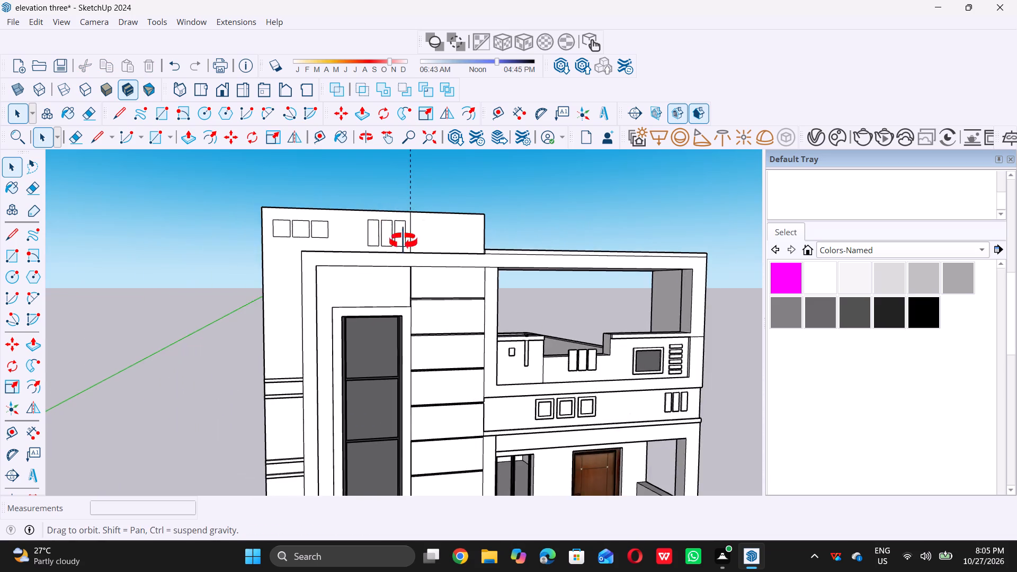
{"action": "middle_click_drag", "start_coordinate": [403, 241], "coordinate": [414, 283]}
{"action": "scroll", "coordinate": [288, 255], "scroll_direction": "up", "scroll_amount": 1}
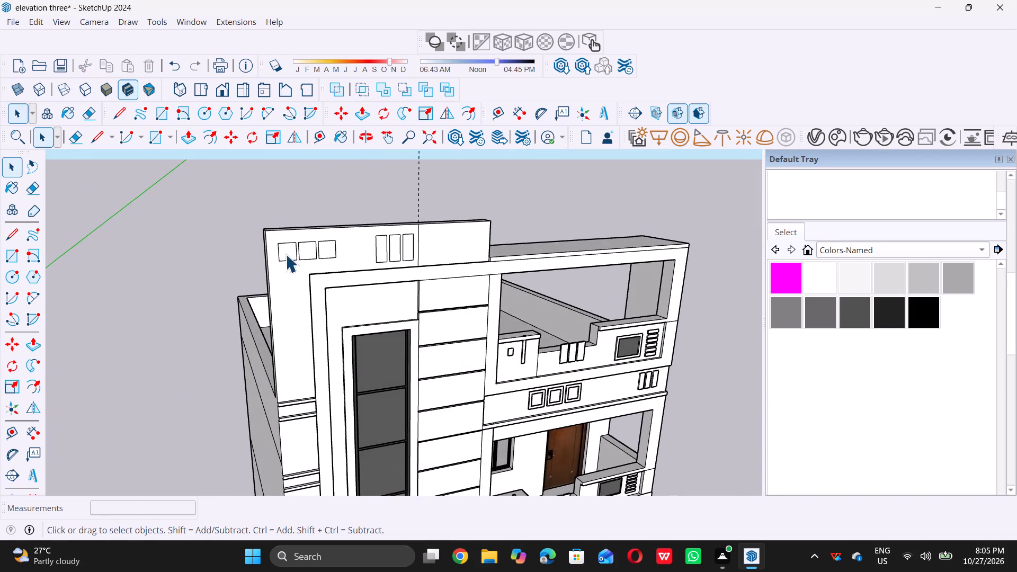
{"action": "scroll", "coordinate": [286, 254], "scroll_direction": "up", "scroll_amount": 2}
{"action": "middle_click_drag", "start_coordinate": [273, 247], "coordinate": [324, 272]}
{"action": "scroll", "coordinate": [328, 276], "scroll_direction": "up", "scroll_amount": 4}
{"action": "left_click", "coordinate": [328, 276]}
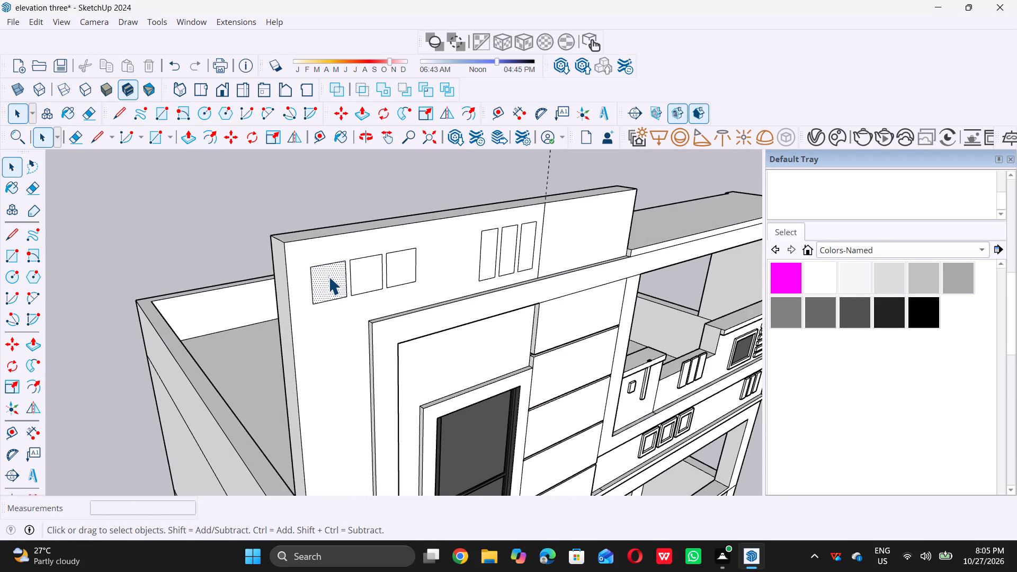
{"action": "key", "text": "p"}
{"action": "left_click", "coordinate": [328, 276]}
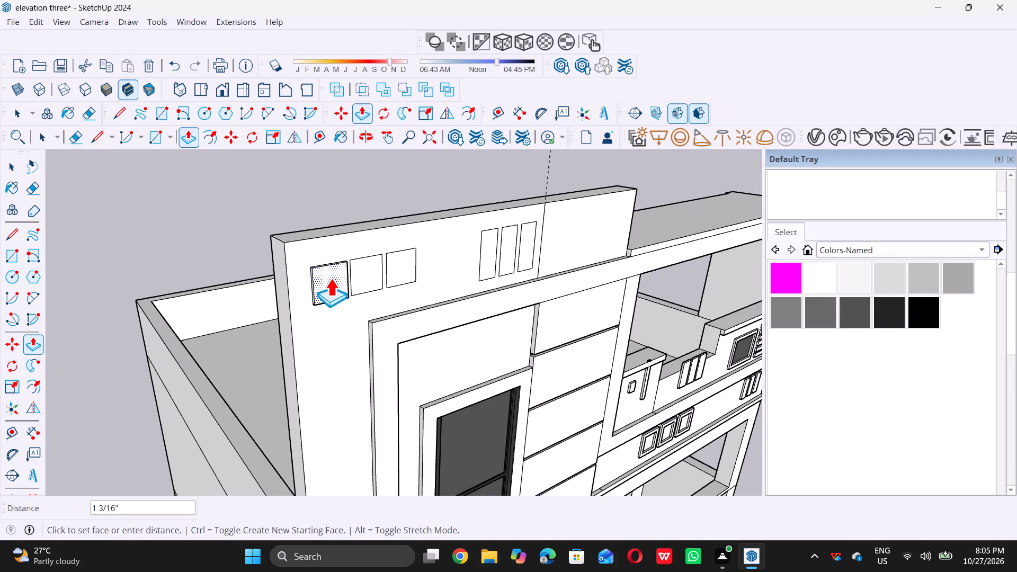
{"action": "key", "text": "1"}
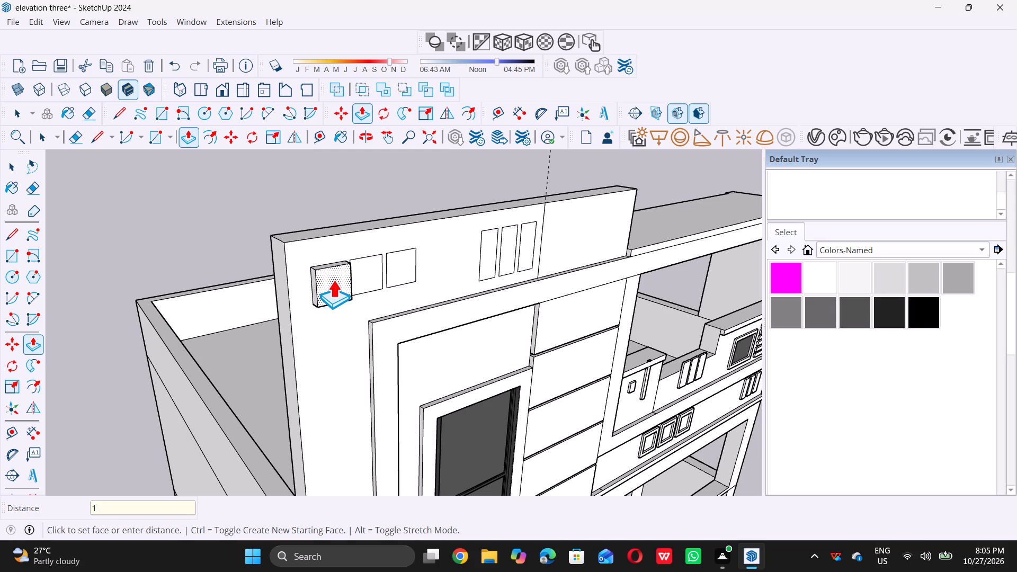
{"action": "key", "text": "shift+quotedbl"}
{"action": "key", "text": "Return"}
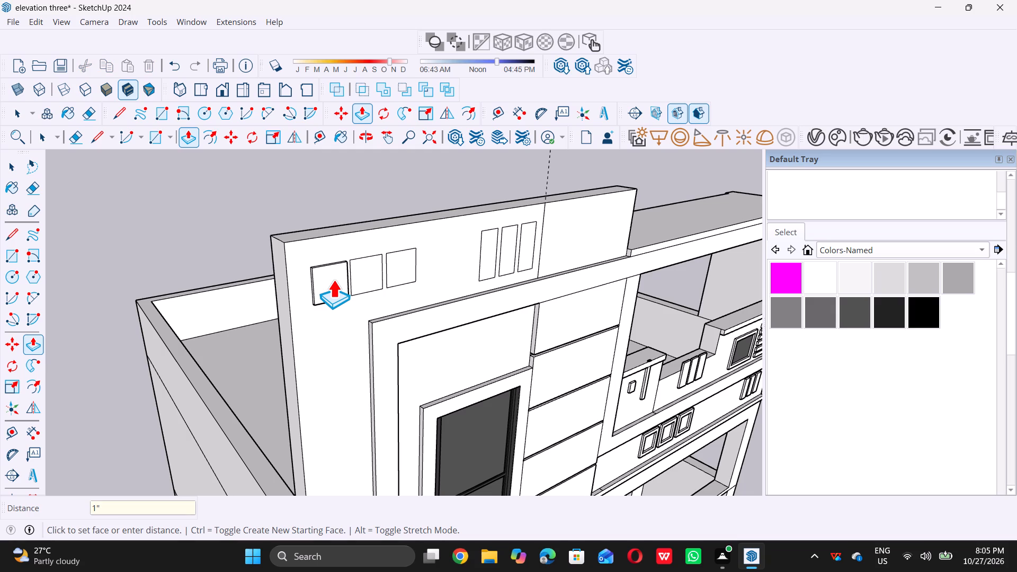
{"action": "key", "text": "space"}
Extrude the middle and third squares outward 1" so they sit flush with the first square.
{"action": "scroll", "coordinate": [357, 274], "scroll_direction": "up", "scroll_amount": 7}
{"action": "double_click", "coordinate": [358, 273]}
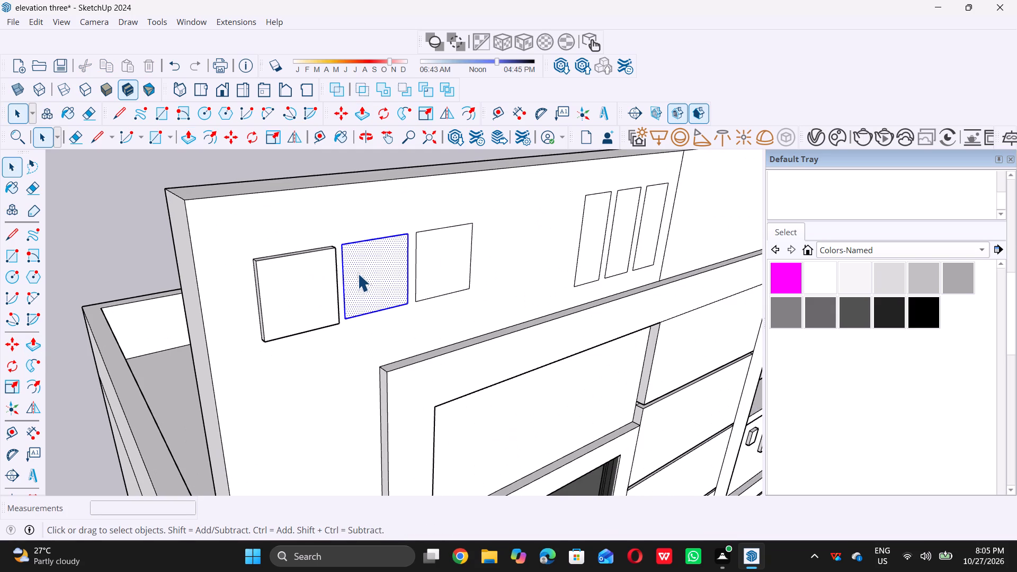
{"action": "triple_click", "coordinate": [450, 262], "text": "ctrl"}
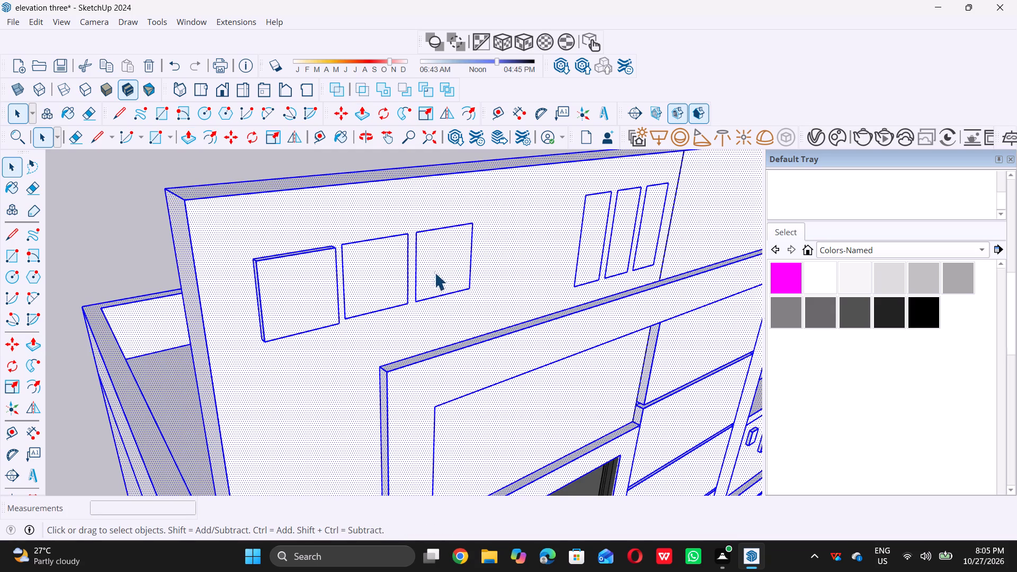
{"action": "key", "text": "p"}
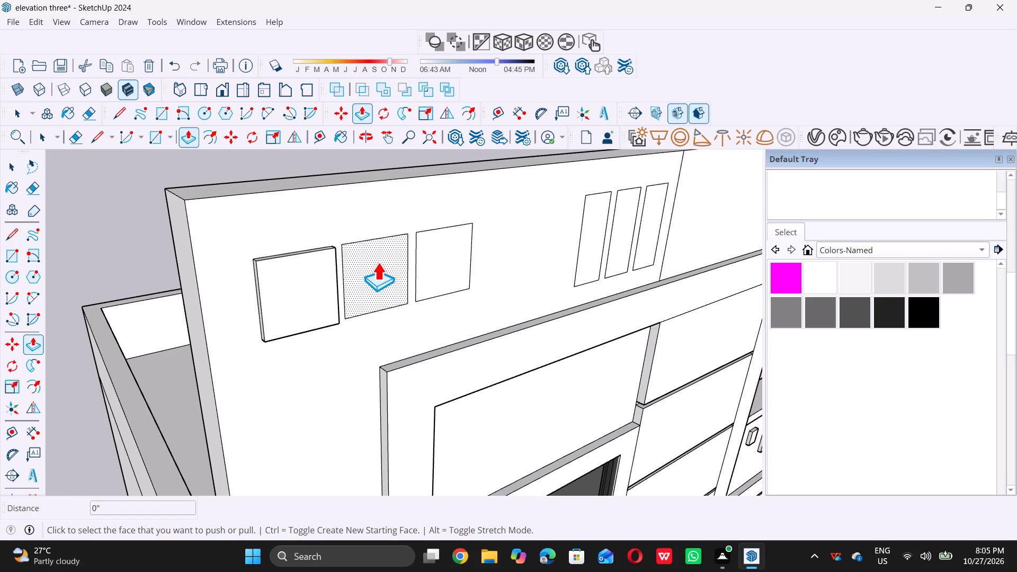
{"action": "left_click", "coordinate": [378, 262]}
{"action": "left_click", "coordinate": [339, 272]}
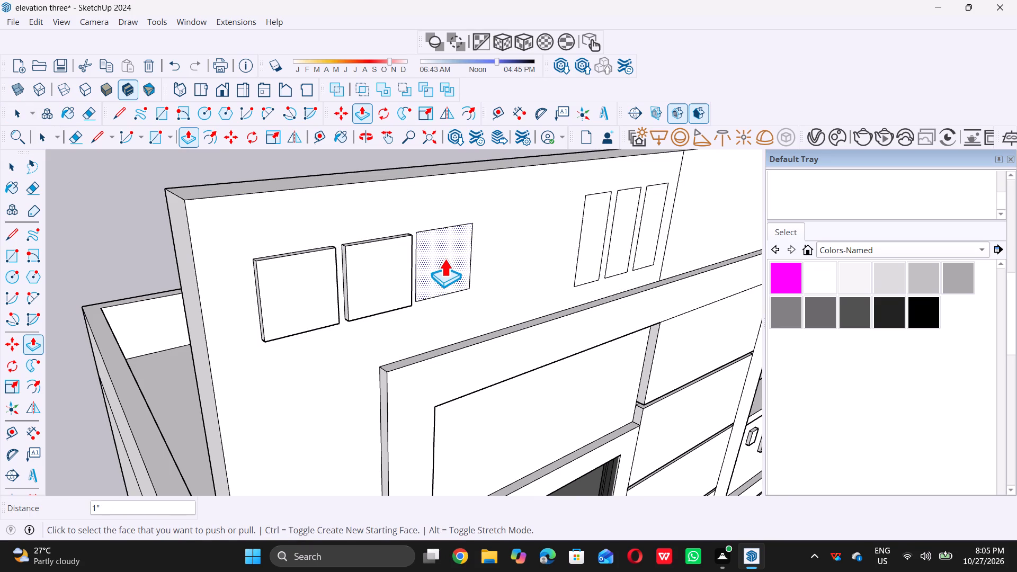
{"action": "left_click", "coordinate": [444, 258]}
{"action": "left_click", "coordinate": [413, 267]}
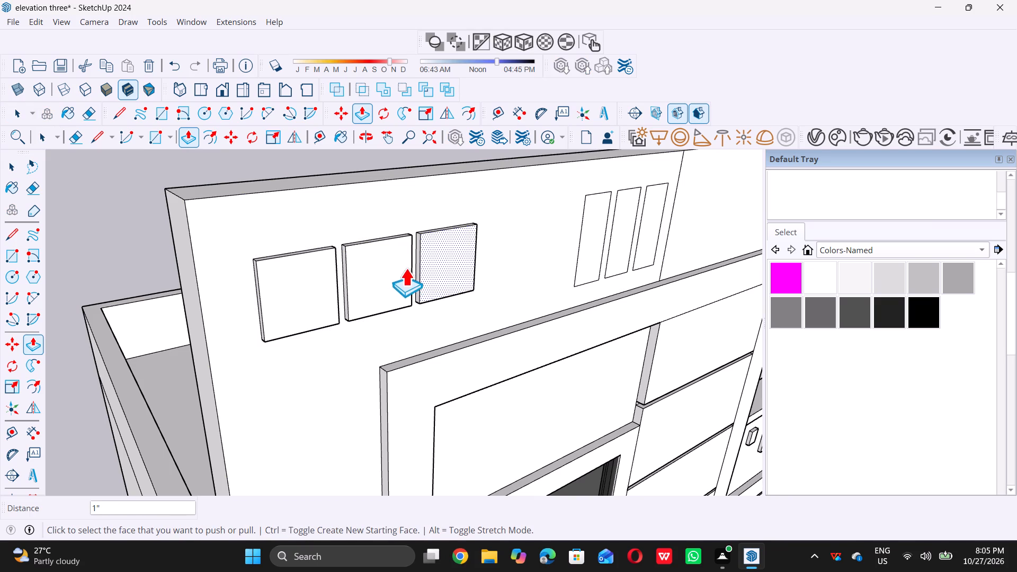
Extrude the three upright rectangles on the tower wall outward 1" so they sit flush with the raised squares.
{"action": "scroll", "coordinate": [403, 270], "scroll_direction": "down", "scroll_amount": 5}
{"action": "scroll", "coordinate": [522, 264], "scroll_direction": "up", "scroll_amount": 4}
{"action": "left_click", "coordinate": [535, 251]}
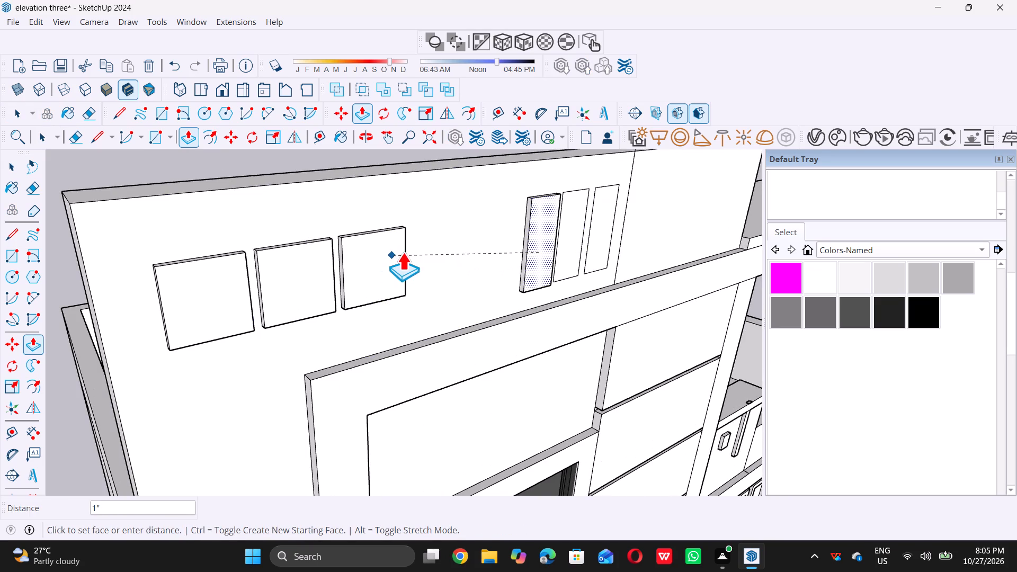
{"action": "left_click", "coordinate": [403, 252]}
{"action": "scroll", "coordinate": [571, 243], "scroll_direction": "up", "scroll_amount": 3}
{"action": "left_click", "coordinate": [565, 241]}
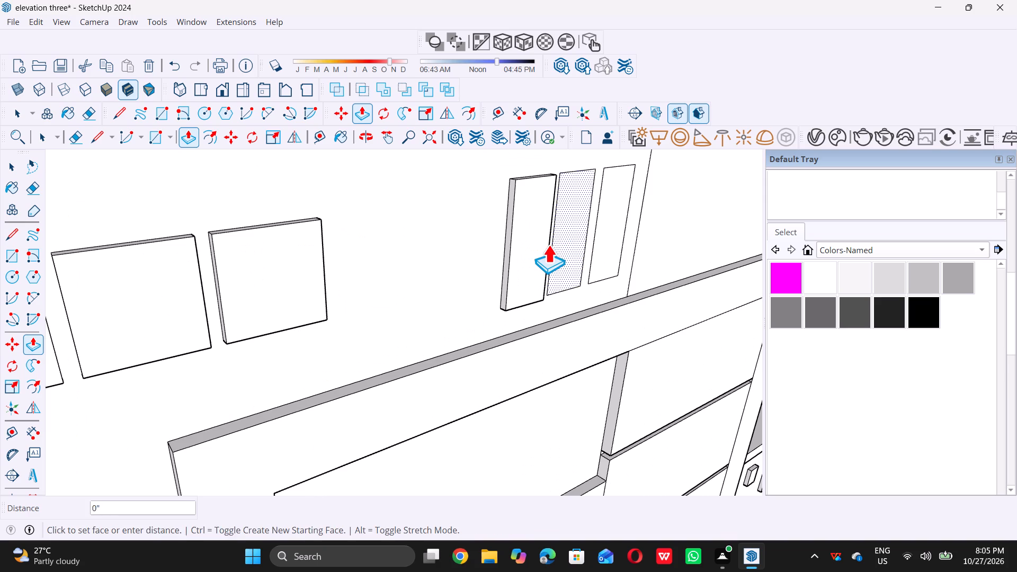
{"action": "left_click", "coordinate": [545, 247]}
{"action": "left_click", "coordinate": [608, 238]}
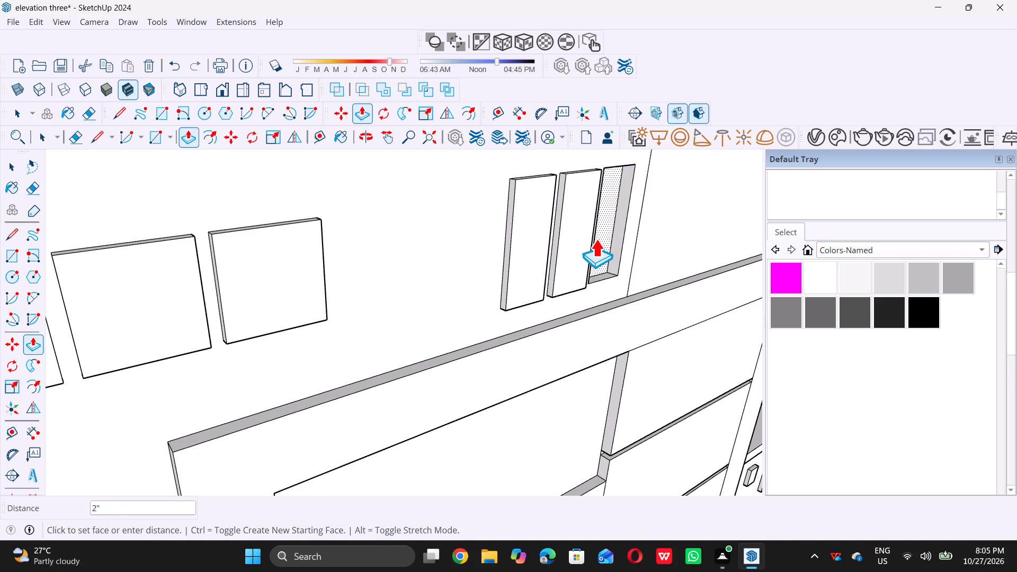
{"action": "left_click", "coordinate": [591, 241]}
{"action": "key", "text": "space"}
Delete all guides from the model.
{"action": "scroll", "coordinate": [579, 285], "scroll_direction": "down", "scroll_amount": 8}
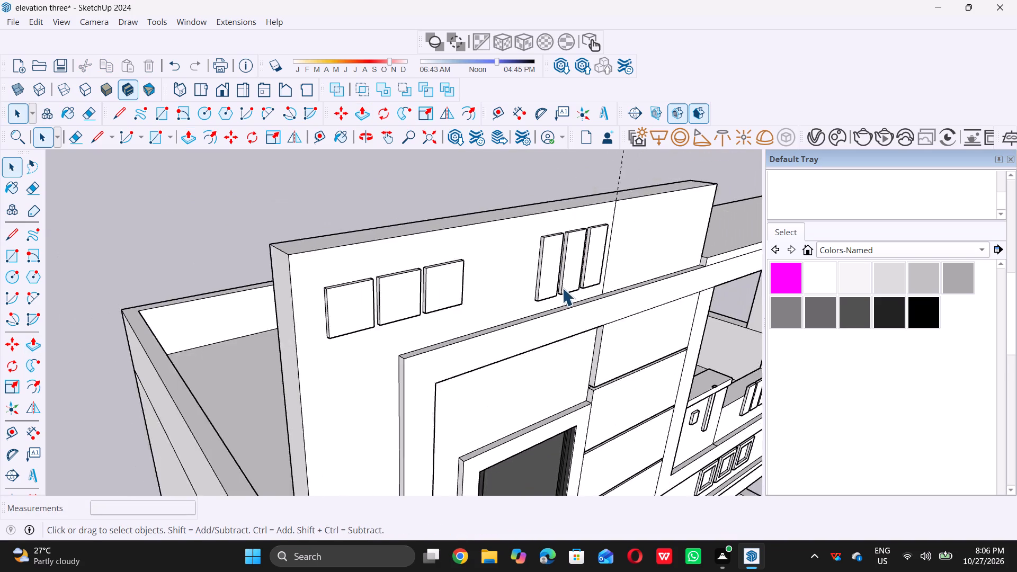
{"action": "scroll", "coordinate": [562, 288], "scroll_direction": "down", "scroll_amount": 13}
{"action": "left_click", "coordinate": [353, 215]}
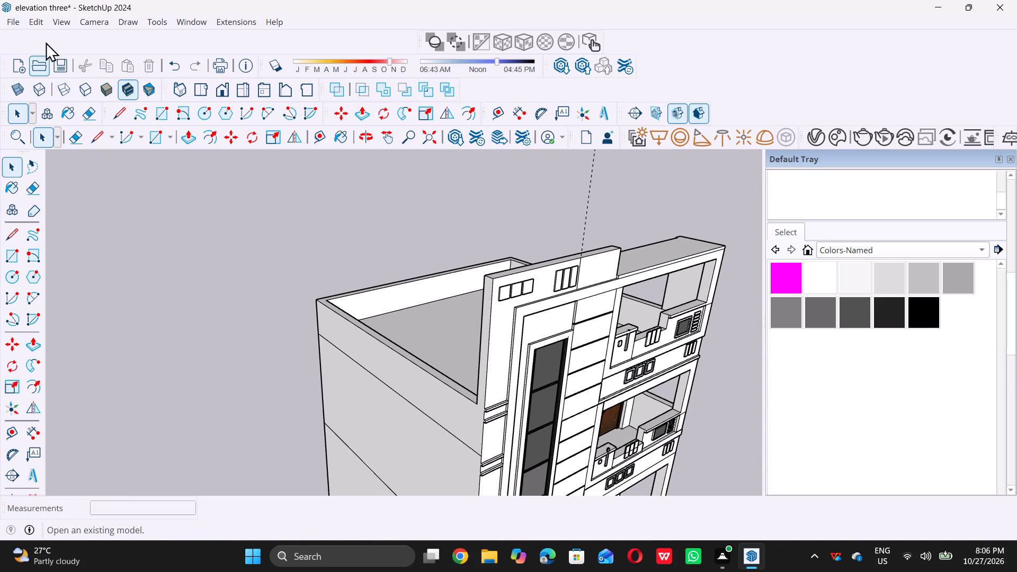
{"action": "left_click", "coordinate": [40, 21]}
{"action": "left_click", "coordinate": [52, 158]}
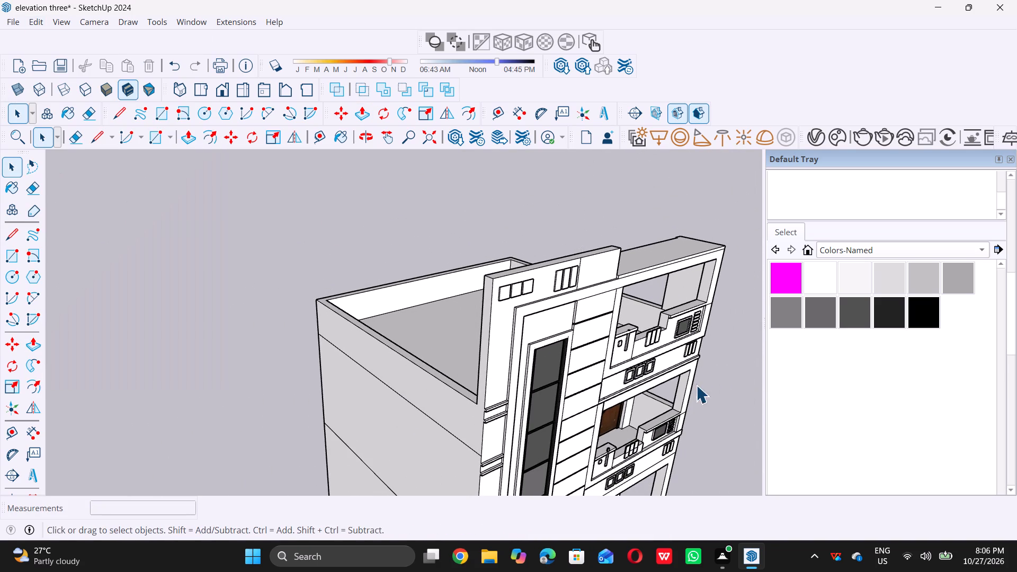
Examine the whole front elevation with the raised squares and upright rectangles on the tower wall.
{"action": "scroll", "coordinate": [696, 383], "scroll_direction": "down", "scroll_amount": 5}
{"action": "middle_click_drag", "start_coordinate": [644, 307], "coordinate": [478, 246]}
{"action": "scroll", "coordinate": [477, 245], "scroll_direction": "down", "scroll_amount": 8}
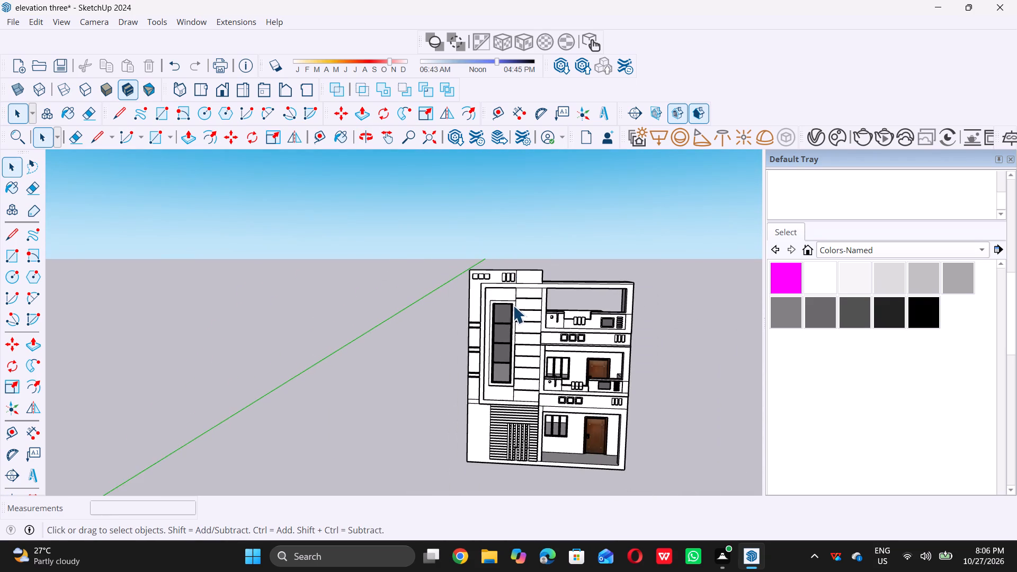
{"action": "scroll", "coordinate": [509, 306], "scroll_direction": "down", "scroll_amount": 4}
{"action": "middle_click_drag", "start_coordinate": [507, 306], "coordinate": [531, 328]}
{"action": "scroll", "coordinate": [509, 318], "scroll_direction": "down", "scroll_amount": 6}
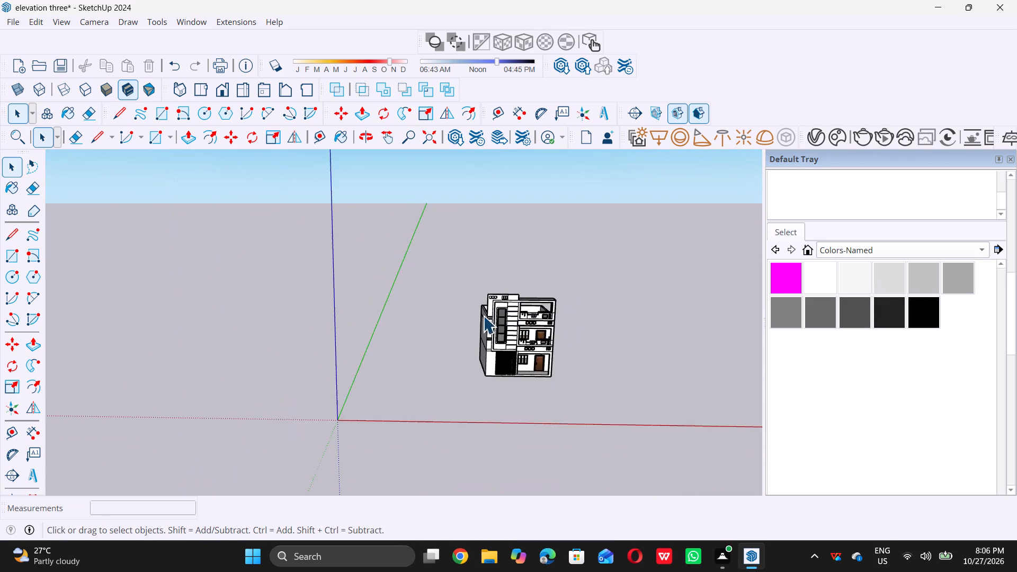
{"action": "scroll", "coordinate": [531, 321], "scroll_direction": "up", "scroll_amount": 16}
{"action": "scroll", "coordinate": [501, 314], "scroll_direction": "down", "scroll_amount": 12}
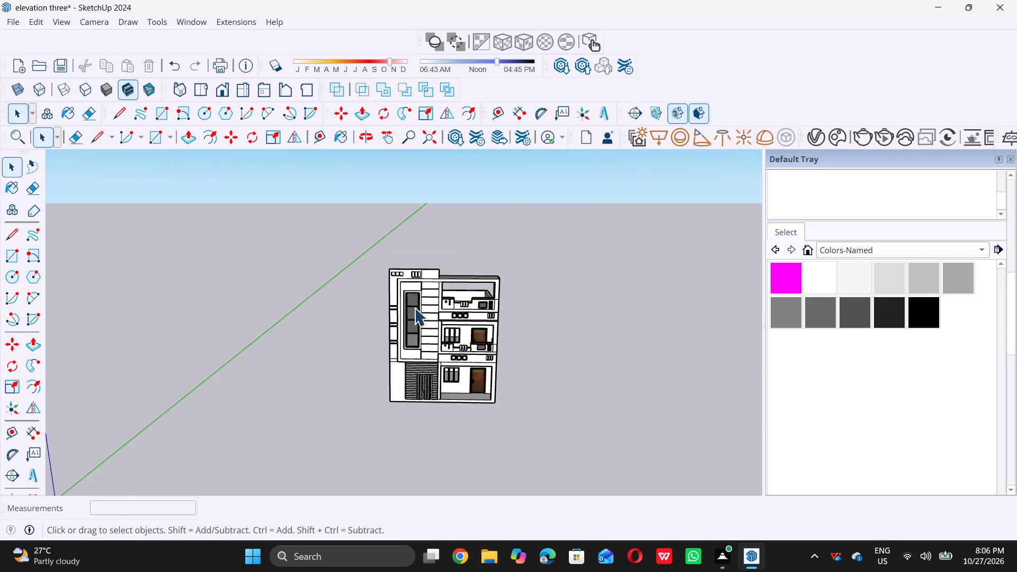
{"action": "middle_click_drag", "start_coordinate": [462, 333], "coordinate": [457, 308]}
{"action": "scroll", "coordinate": [448, 292], "scroll_direction": "up", "scroll_amount": 10}
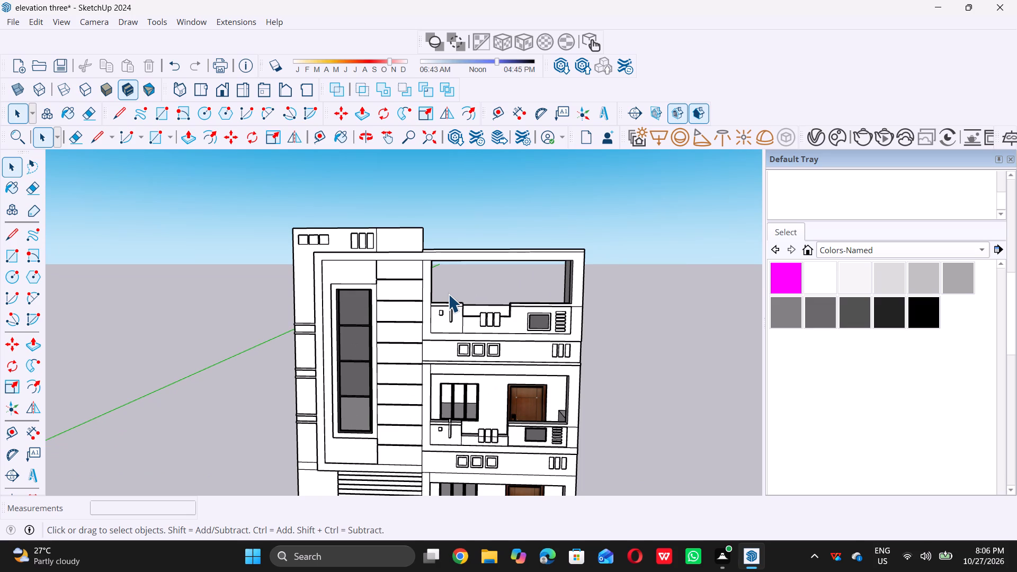
{"action": "scroll", "coordinate": [448, 295], "scroll_direction": "down", "scroll_amount": 5}
{"action": "middle_click_drag", "start_coordinate": [337, 234], "coordinate": [412, 295]}
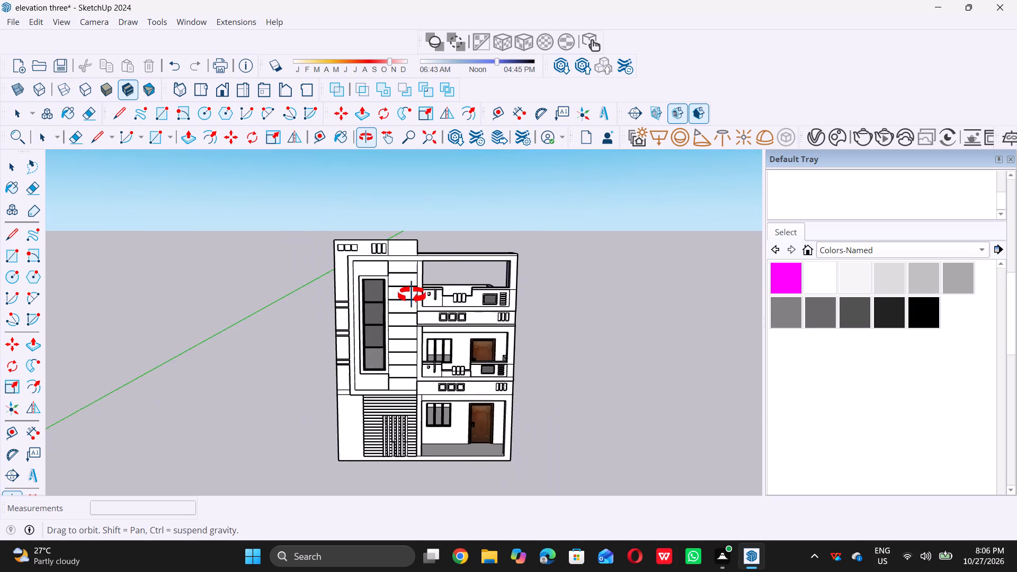
Raise the top face of the tower wall by 9" with Push/Pull.
{"action": "middle_click_drag", "start_coordinate": [412, 295], "coordinate": [468, 335]}
{"action": "scroll", "coordinate": [369, 256], "scroll_direction": "up", "scroll_amount": 17}
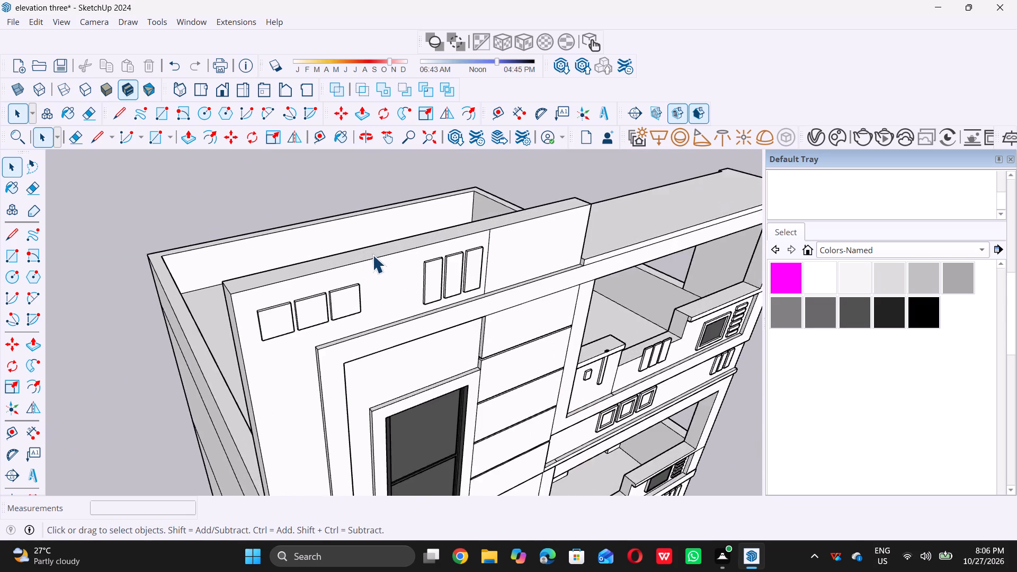
{"action": "left_click", "coordinate": [381, 251]}
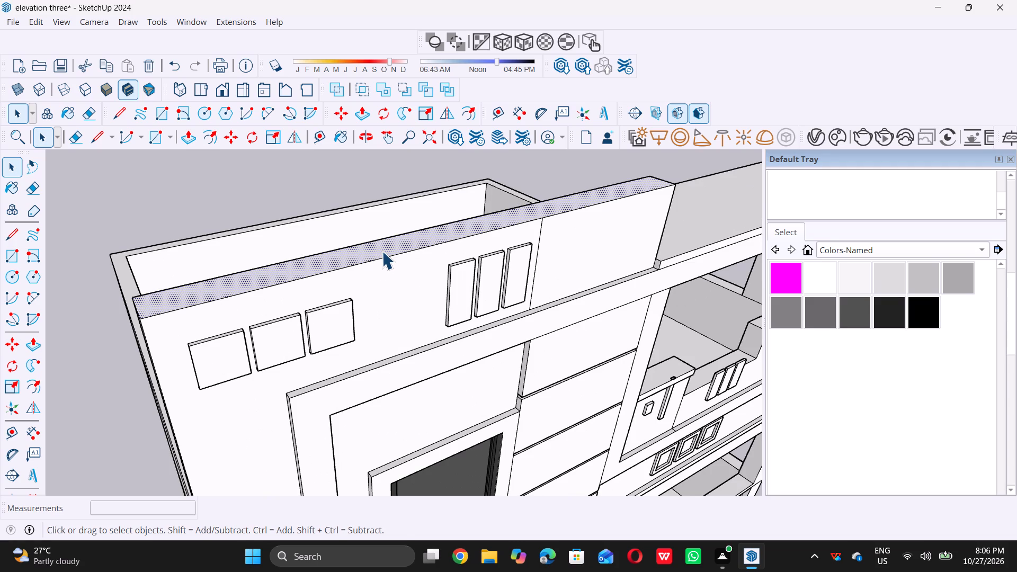
{"action": "key", "text": "p"}
{"action": "left_click", "coordinate": [385, 245]}
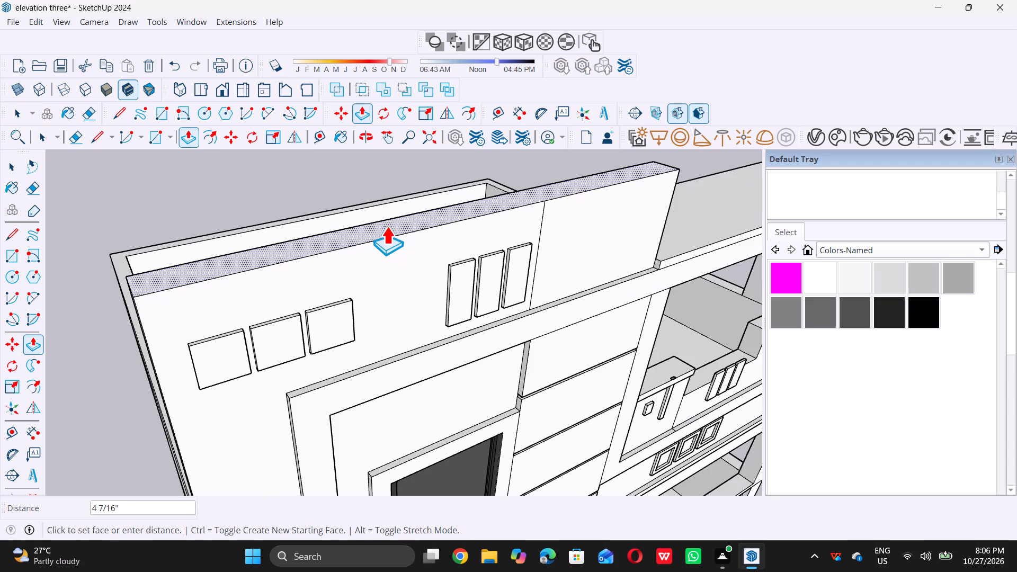
{"action": "key", "text": "9"}
{"action": "key", "text": "shift+quotedbl"}
{"action": "key", "text": "Return"}
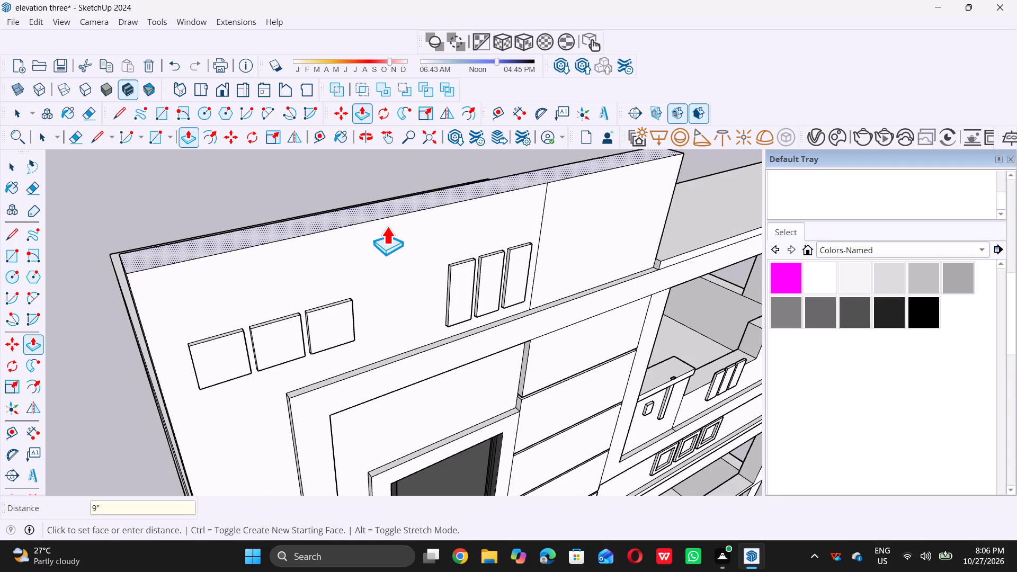
{"action": "key", "text": "space"}
Place a horizontal guide 9" below the top edge of the tower wall's front face.
{"action": "scroll", "coordinate": [377, 267], "scroll_direction": "down", "scroll_amount": 6}
{"action": "middle_click_drag", "start_coordinate": [370, 300], "coordinate": [346, 220]}
{"action": "scroll", "coordinate": [346, 220], "scroll_direction": "up", "scroll_amount": 1}
{"action": "scroll", "coordinate": [336, 259], "scroll_direction": "down", "scroll_amount": 11}
{"action": "middle_click_drag", "start_coordinate": [389, 249], "coordinate": [301, 247]}
{"action": "scroll", "coordinate": [308, 246], "scroll_direction": "up", "scroll_amount": 4}
{"action": "key", "text": "t"}
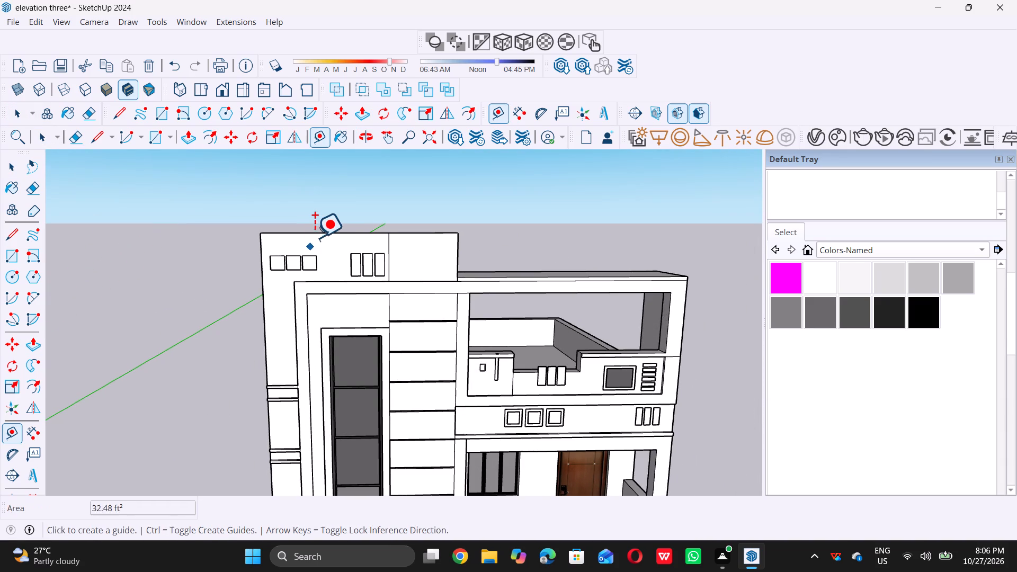
{"action": "left_click", "coordinate": [317, 230]}
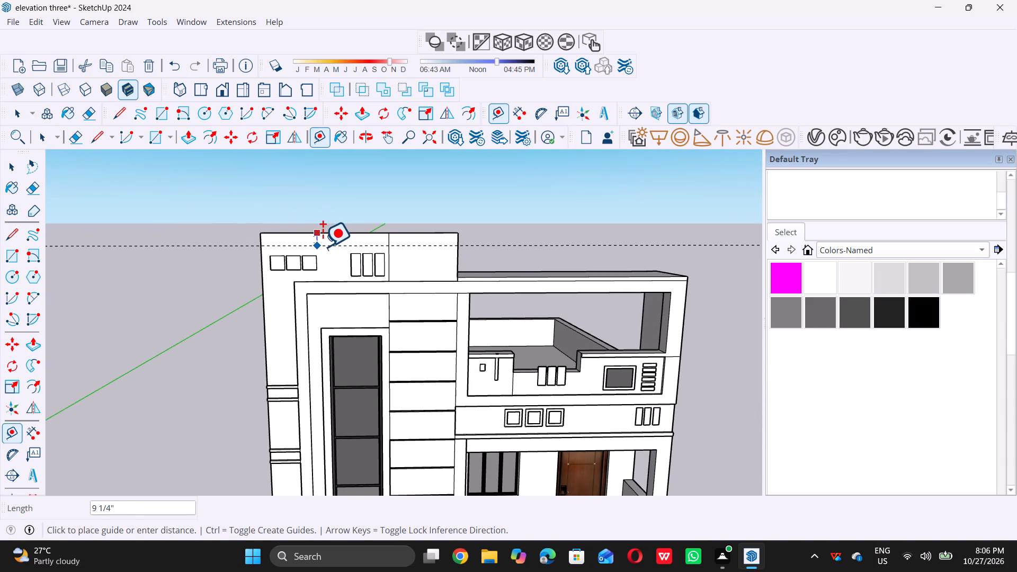
{"action": "key", "text": "9"}
{"action": "key", "text": "shift+quotedbl"}
{"action": "key", "text": "Return"}
{"action": "key", "text": "space"}
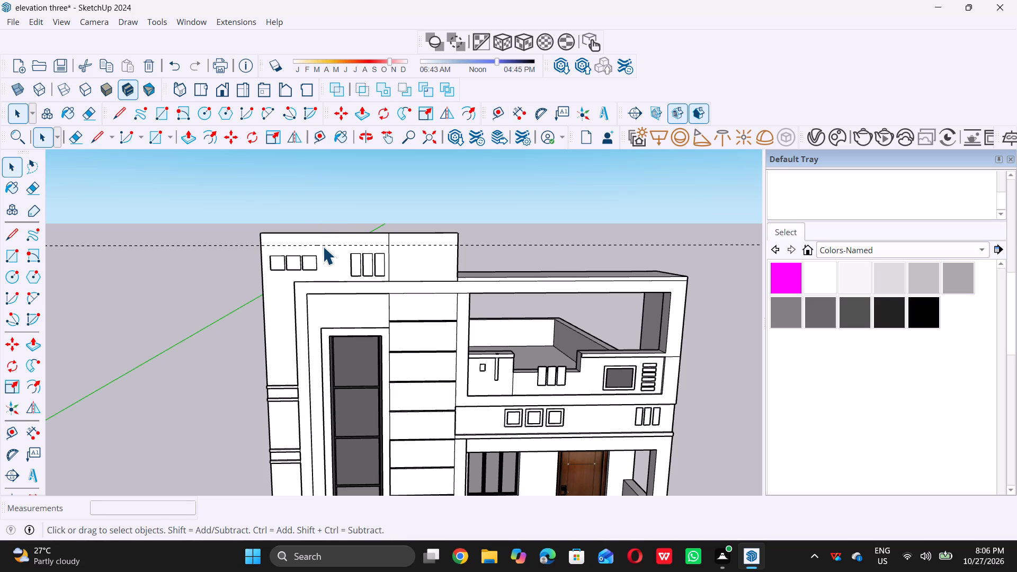
Draw a 9" by 12' 3" rectangle across the tower wall's front, from its top outer corner to the guide's far end.
{"action": "key", "text": "r"}
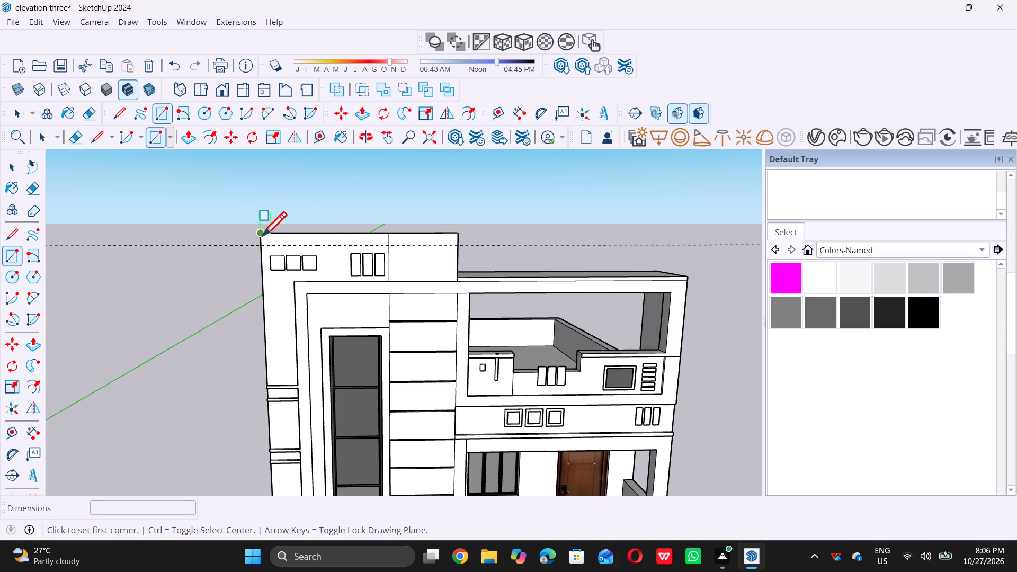
{"action": "left_click", "coordinate": [262, 235]}
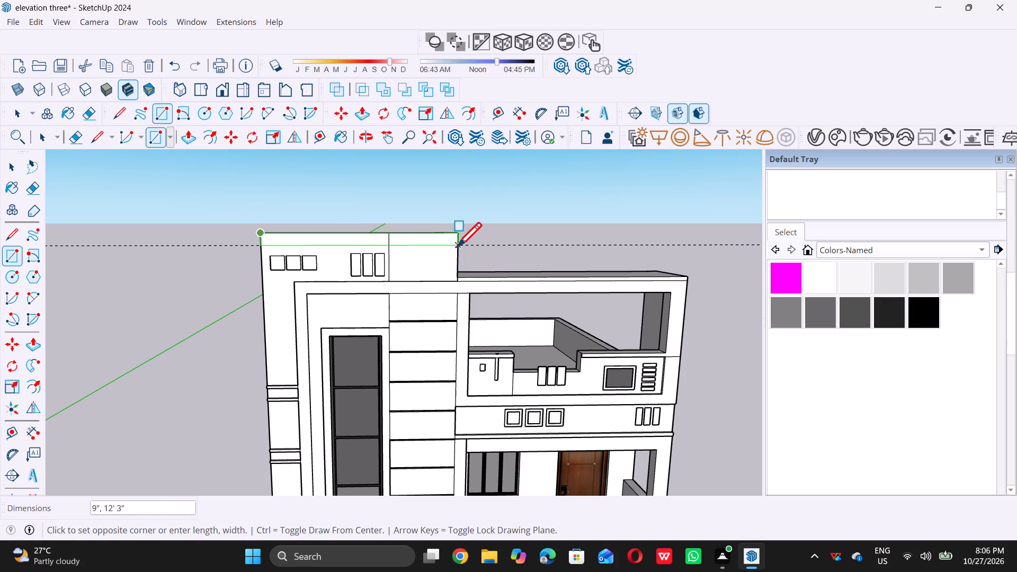
{"action": "left_click", "coordinate": [457, 246]}
{"action": "key", "text": "space"}
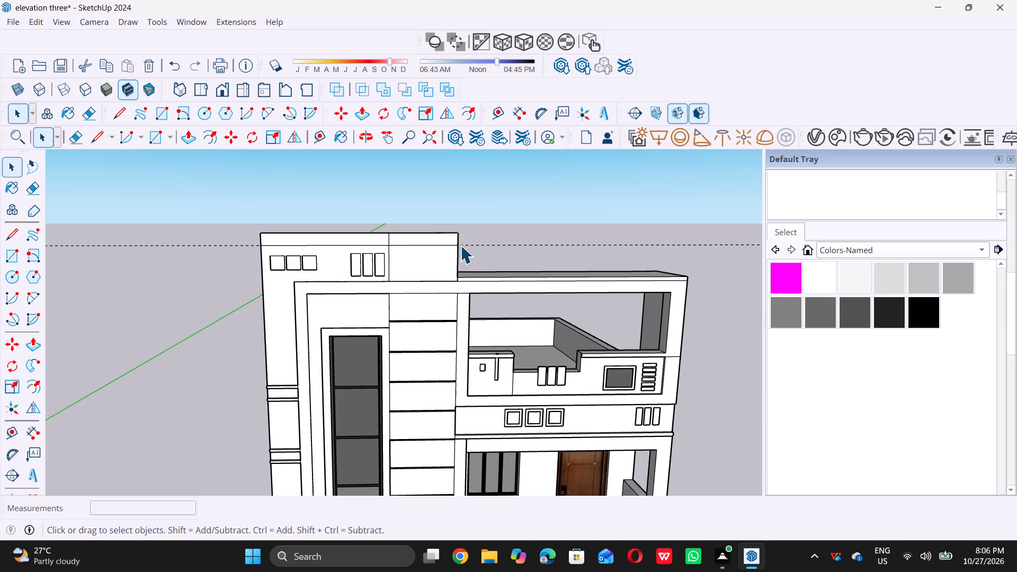
Erase the short piece of vertical dividing line inside the tower wall's top band.
{"action": "scroll", "coordinate": [432, 246], "scroll_direction": "up", "scroll_amount": 4}
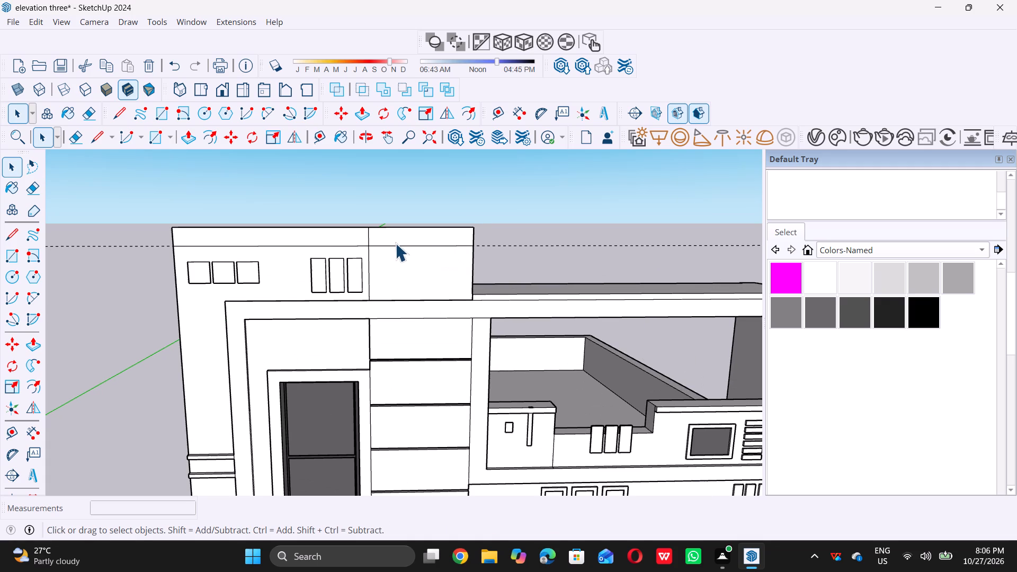
{"action": "key", "text": "e"}
{"action": "left_click", "coordinate": [368, 236]}
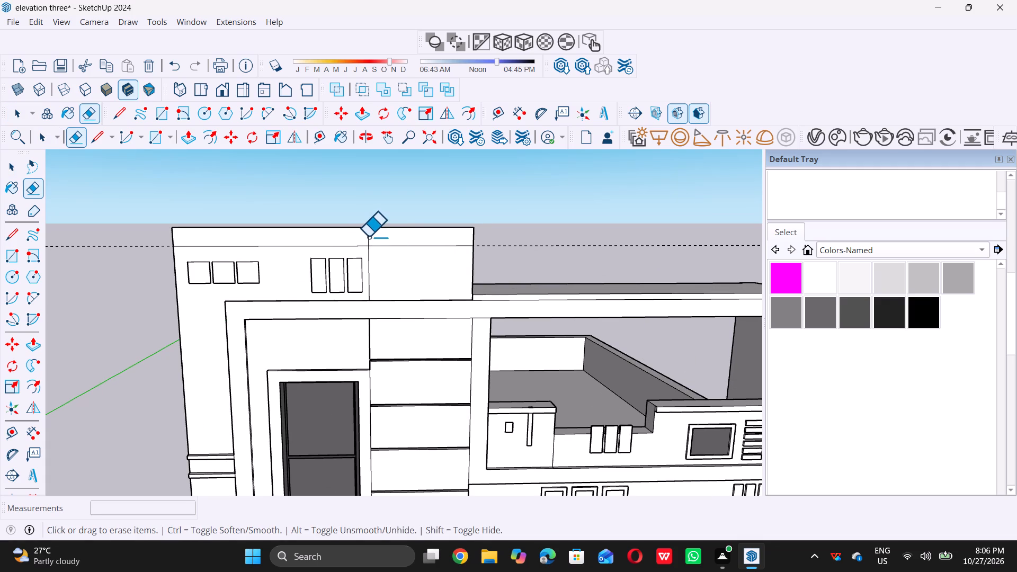
{"action": "key", "text": "space"}
Delete the guide along the tower wall's top band.
{"action": "scroll", "coordinate": [395, 258], "scroll_direction": "down", "scroll_amount": 5}
{"action": "middle_click_drag", "start_coordinate": [237, 259], "coordinate": [411, 303]}
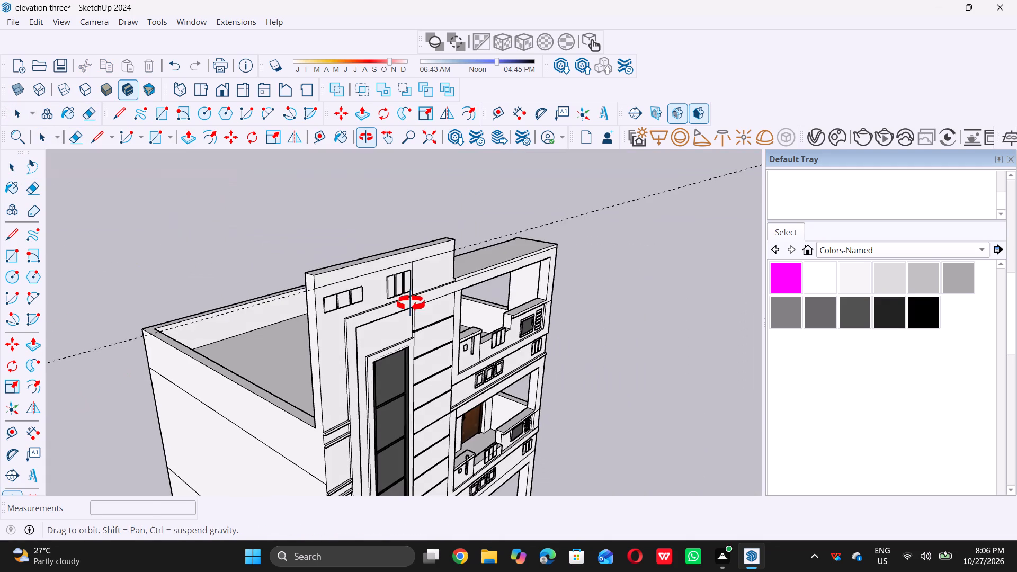
{"action": "middle_click_drag", "start_coordinate": [411, 303], "coordinate": [411, 301]}
{"action": "left_click", "coordinate": [37, 25]}
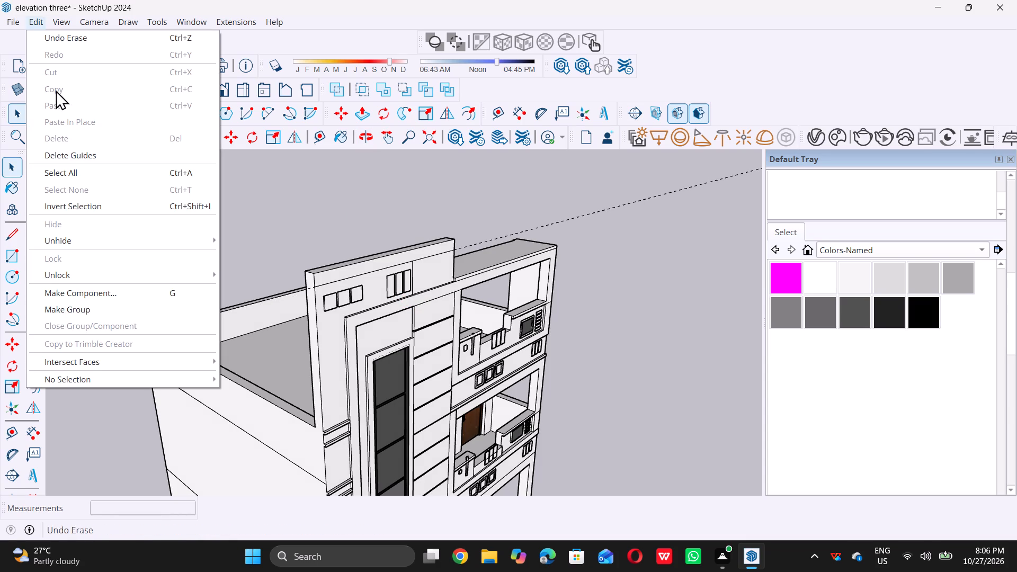
{"action": "left_click", "coordinate": [69, 156]}
Extrude the top band of the tower wall outward by 2" with Push/Pull.
{"action": "scroll", "coordinate": [337, 293], "scroll_direction": "up", "scroll_amount": 4}
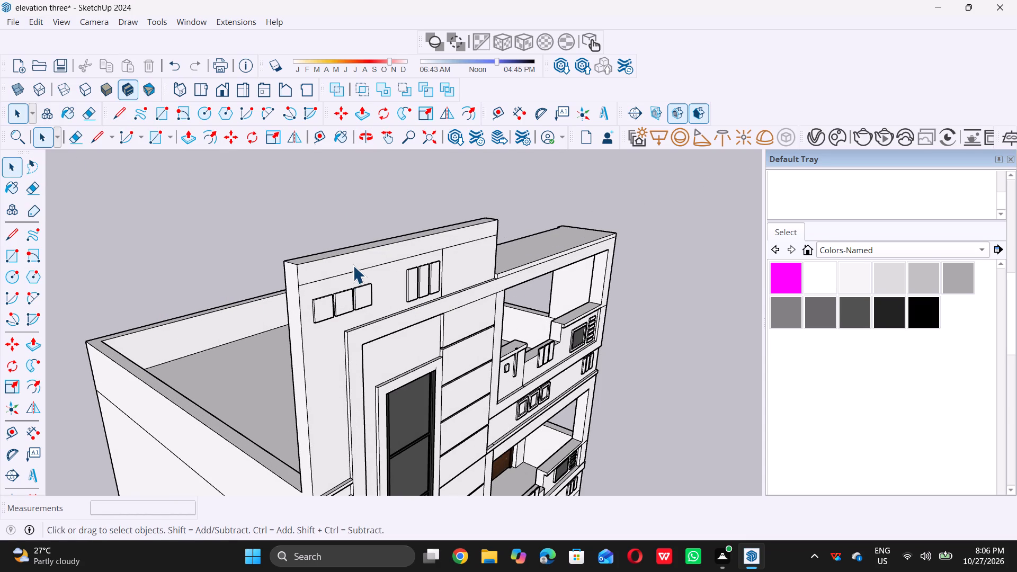
{"action": "left_click", "coordinate": [353, 265]}
{"action": "key", "text": "p"}
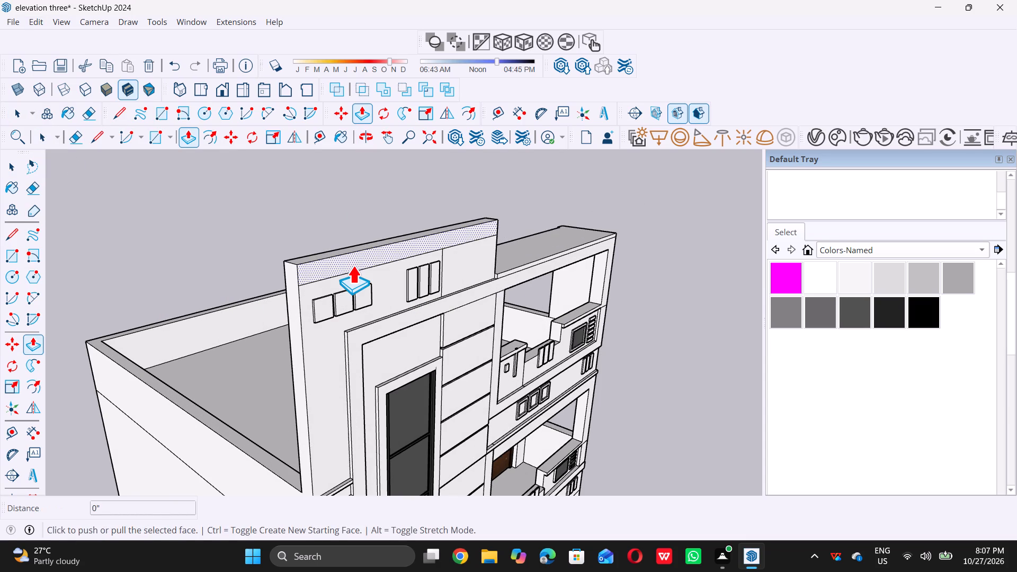
{"action": "left_click", "coordinate": [353, 265]}
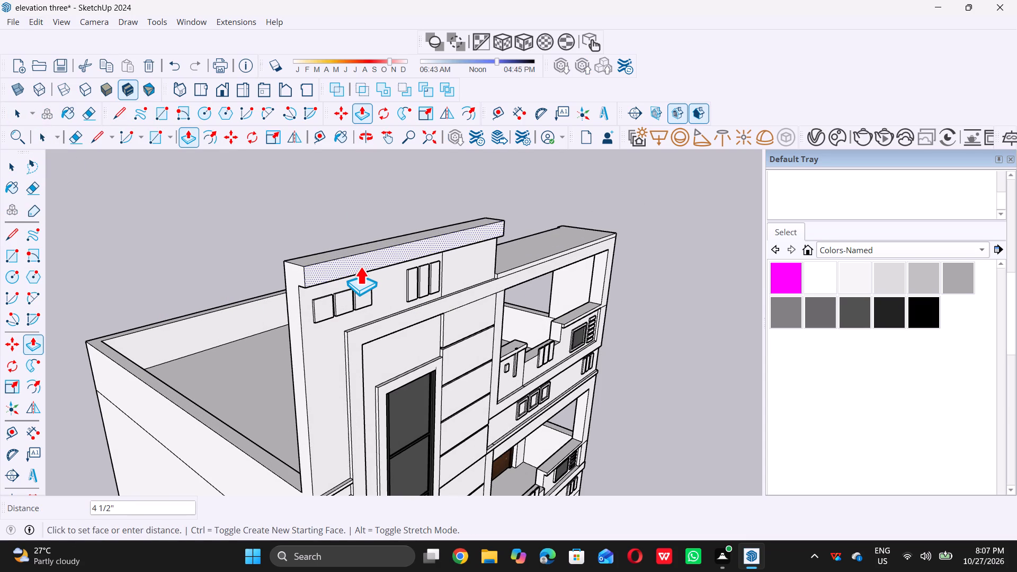
{"action": "key", "text": "2"}
{"action": "key", "text": "shift+quotedbl"}
{"action": "key", "text": "Return"}
{"action": "key", "text": "space"}
Examine the whole front elevation with the projecting band on top of the tower wall.
{"action": "scroll", "coordinate": [358, 266], "scroll_direction": "down", "scroll_amount": 10}
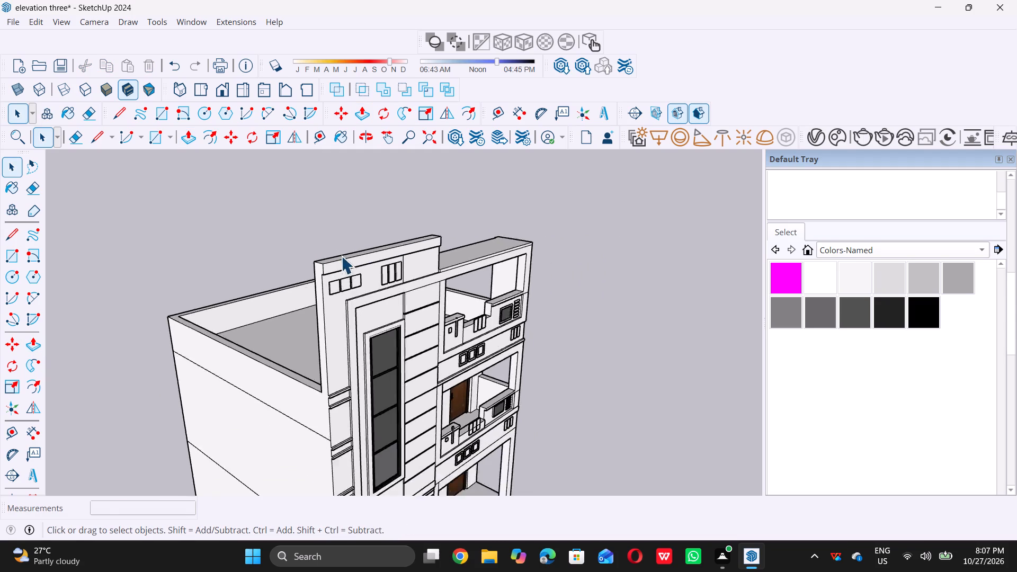
{"action": "scroll", "coordinate": [341, 256], "scroll_direction": "down", "scroll_amount": 3}
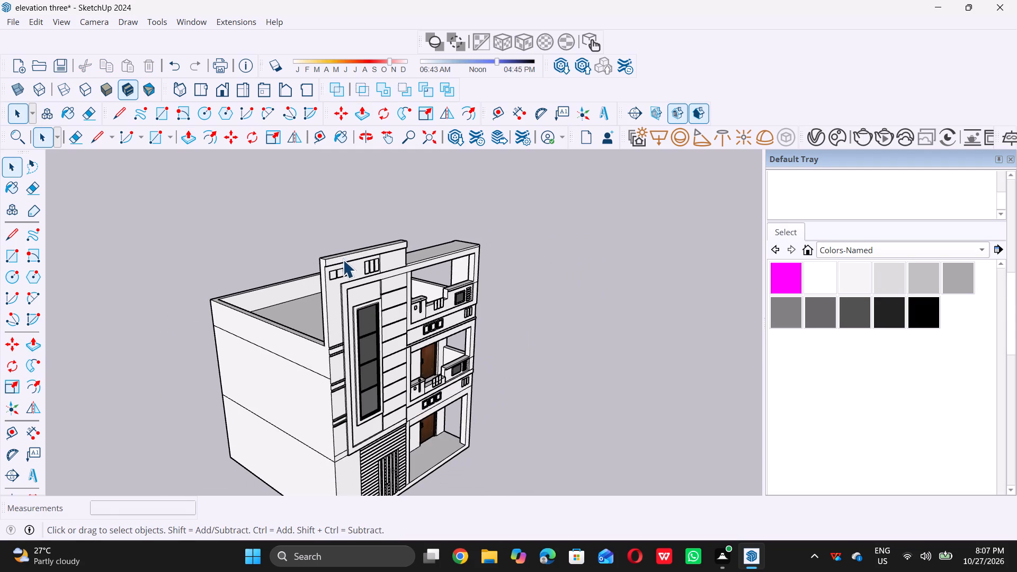
{"action": "scroll", "coordinate": [343, 260], "scroll_direction": "down", "scroll_amount": 7}
{"action": "middle_click_drag", "start_coordinate": [360, 292], "coordinate": [184, 248]}
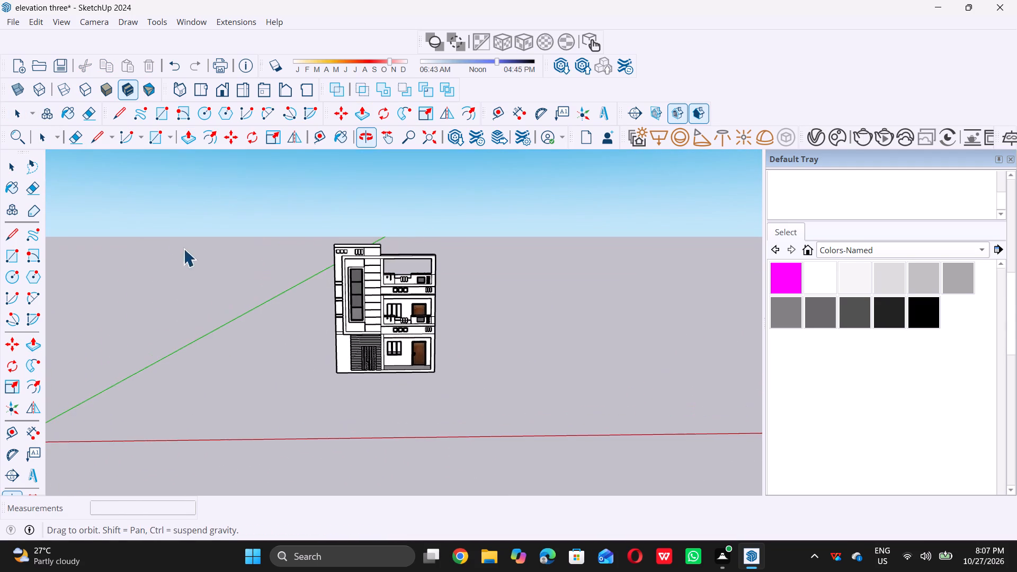
{"action": "scroll", "coordinate": [369, 309], "scroll_direction": "up", "scroll_amount": 9}
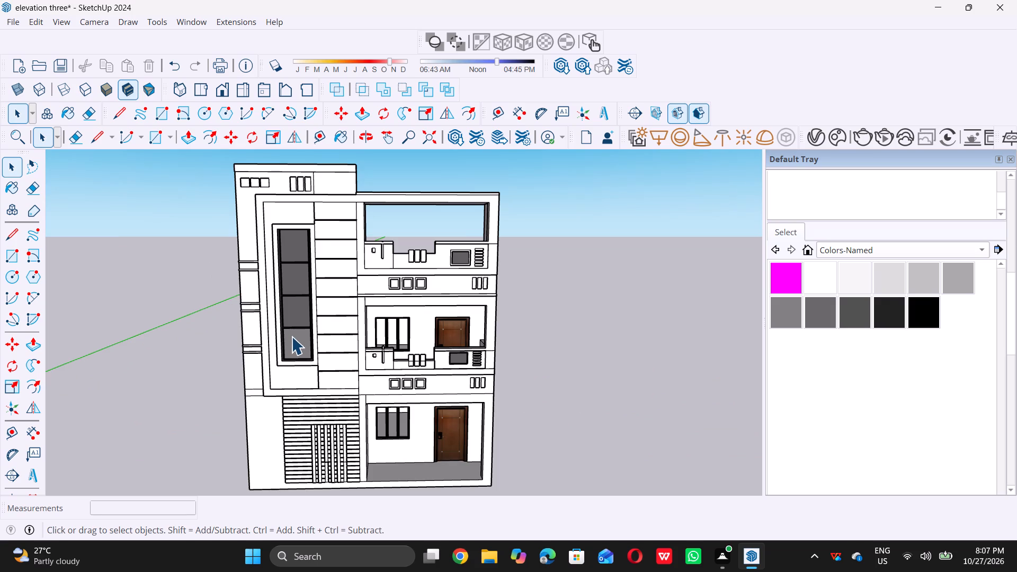
{"action": "scroll", "coordinate": [290, 339], "scroll_direction": "down", "scroll_amount": 4}
{"action": "middle_click_drag", "start_coordinate": [290, 352], "coordinate": [273, 335]}
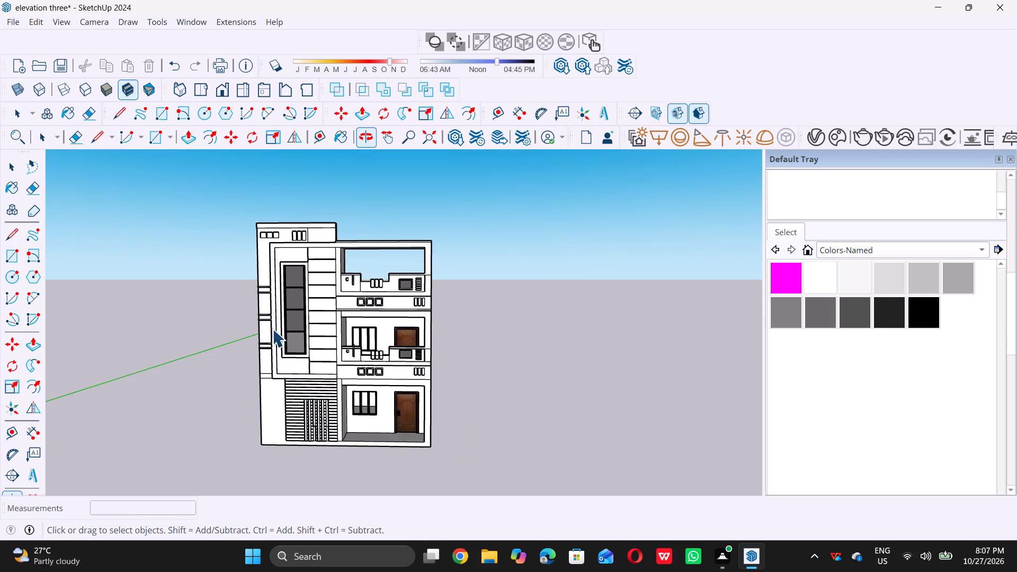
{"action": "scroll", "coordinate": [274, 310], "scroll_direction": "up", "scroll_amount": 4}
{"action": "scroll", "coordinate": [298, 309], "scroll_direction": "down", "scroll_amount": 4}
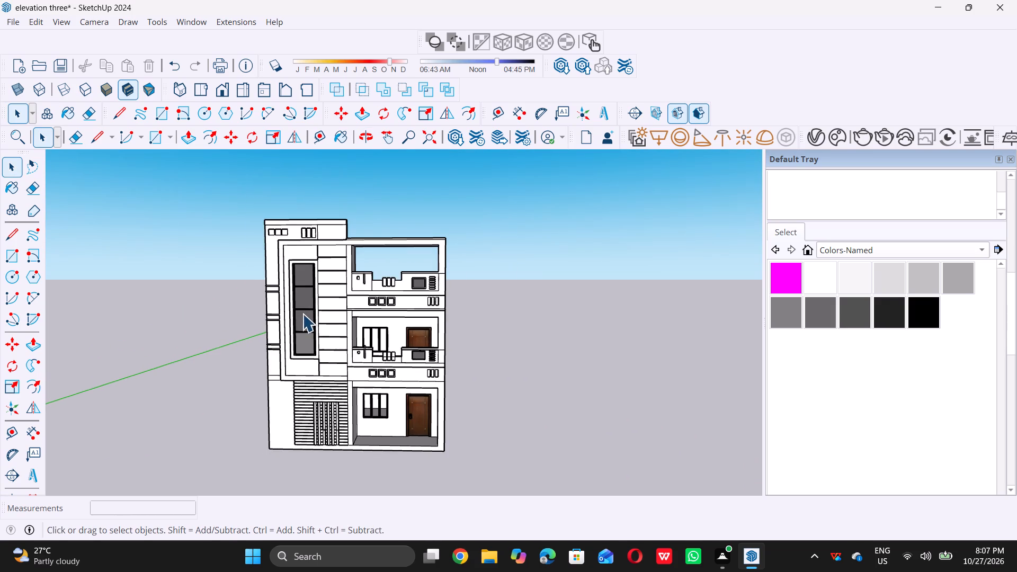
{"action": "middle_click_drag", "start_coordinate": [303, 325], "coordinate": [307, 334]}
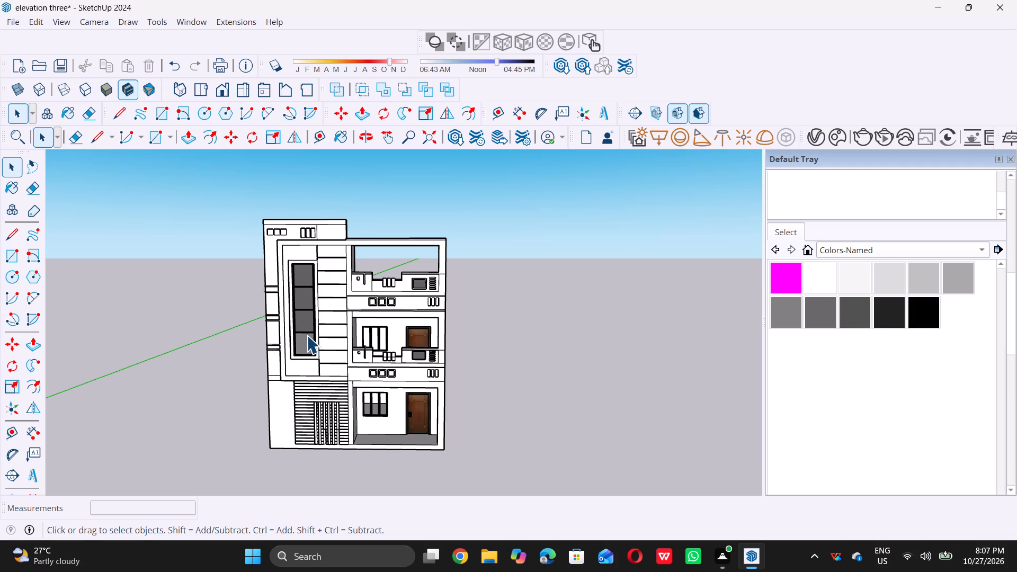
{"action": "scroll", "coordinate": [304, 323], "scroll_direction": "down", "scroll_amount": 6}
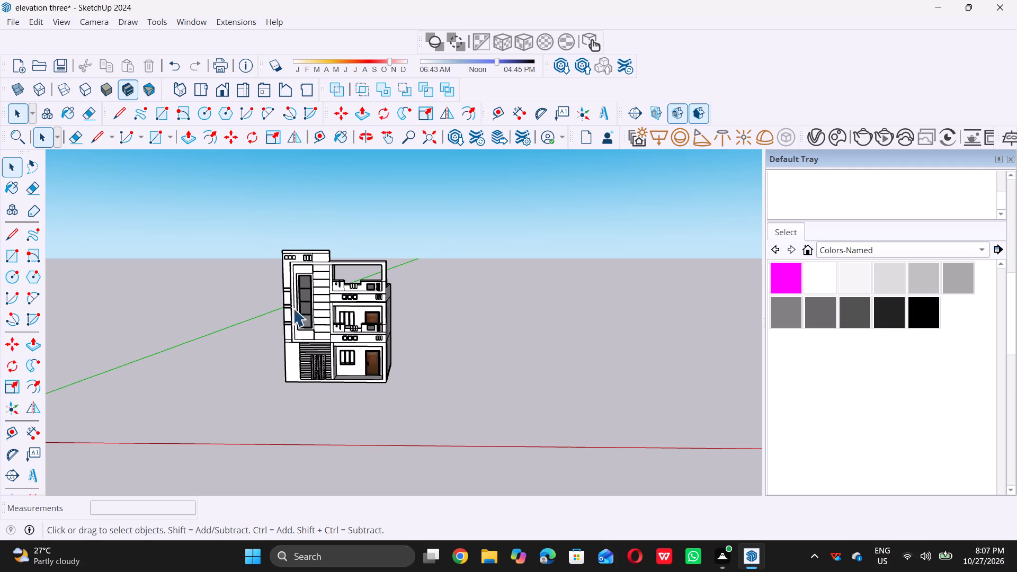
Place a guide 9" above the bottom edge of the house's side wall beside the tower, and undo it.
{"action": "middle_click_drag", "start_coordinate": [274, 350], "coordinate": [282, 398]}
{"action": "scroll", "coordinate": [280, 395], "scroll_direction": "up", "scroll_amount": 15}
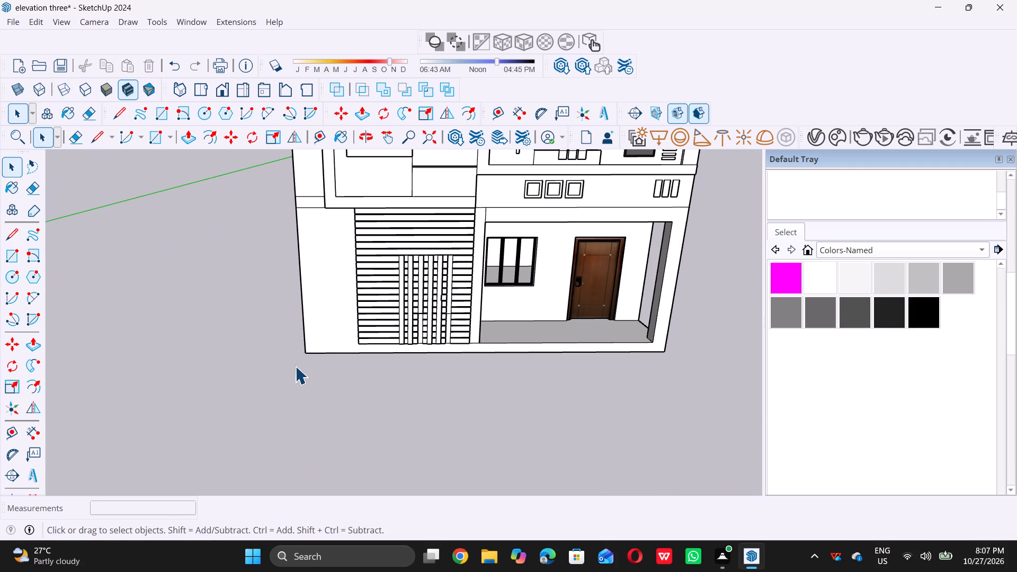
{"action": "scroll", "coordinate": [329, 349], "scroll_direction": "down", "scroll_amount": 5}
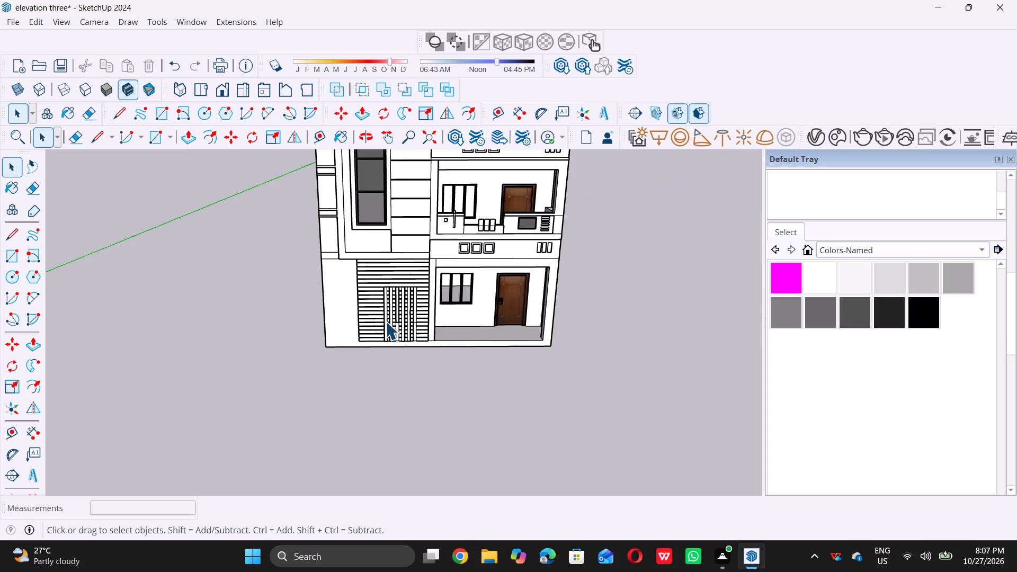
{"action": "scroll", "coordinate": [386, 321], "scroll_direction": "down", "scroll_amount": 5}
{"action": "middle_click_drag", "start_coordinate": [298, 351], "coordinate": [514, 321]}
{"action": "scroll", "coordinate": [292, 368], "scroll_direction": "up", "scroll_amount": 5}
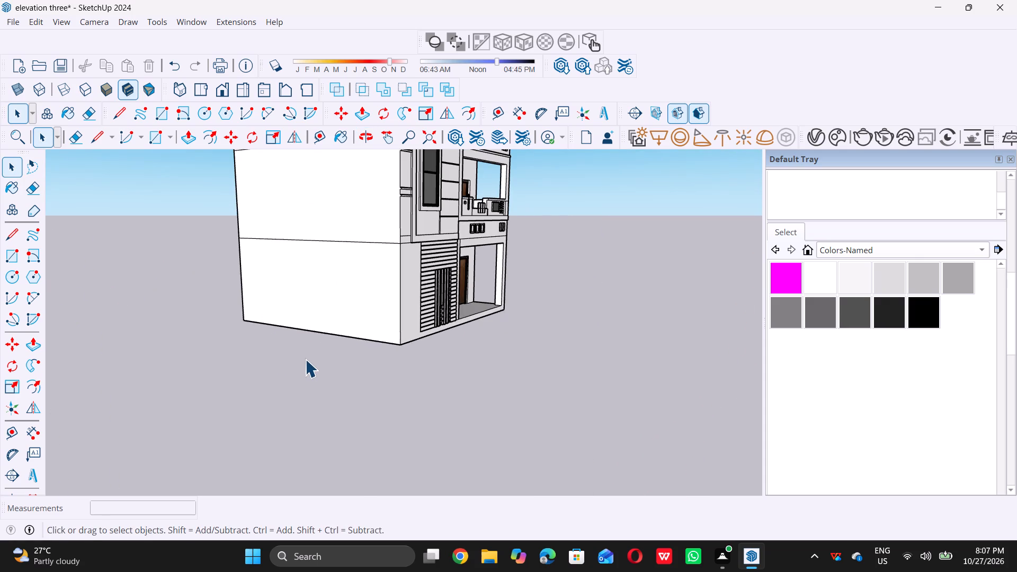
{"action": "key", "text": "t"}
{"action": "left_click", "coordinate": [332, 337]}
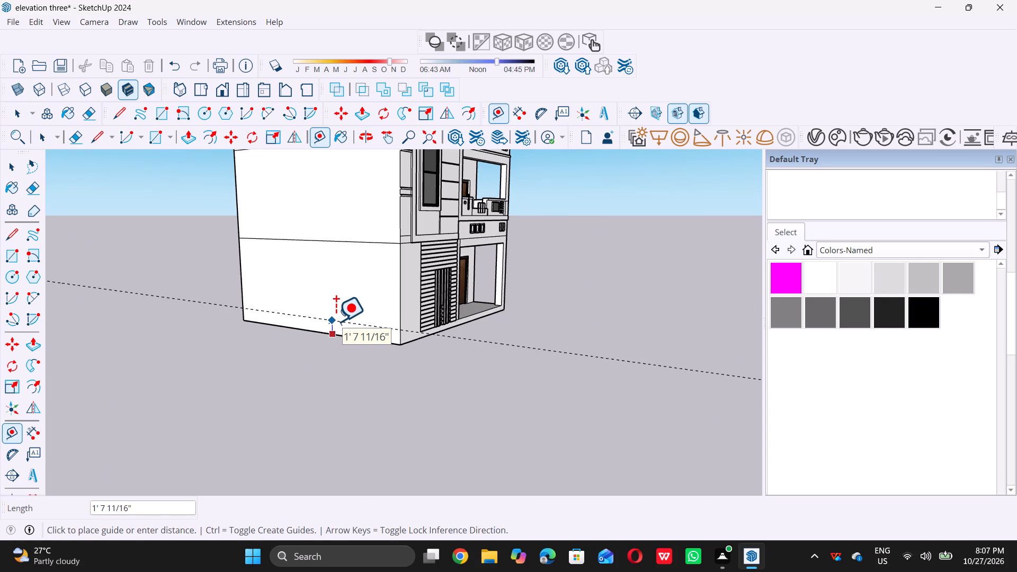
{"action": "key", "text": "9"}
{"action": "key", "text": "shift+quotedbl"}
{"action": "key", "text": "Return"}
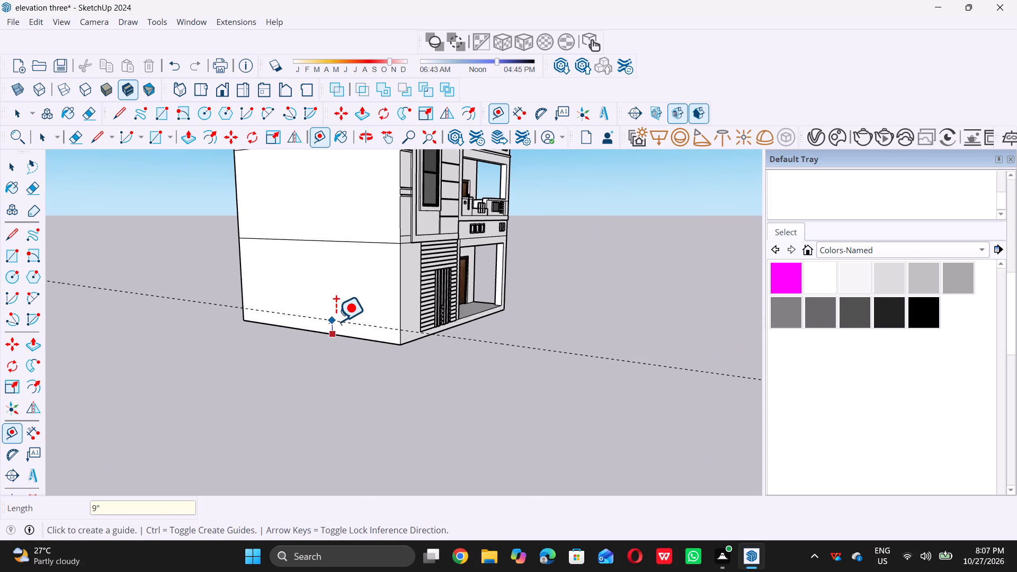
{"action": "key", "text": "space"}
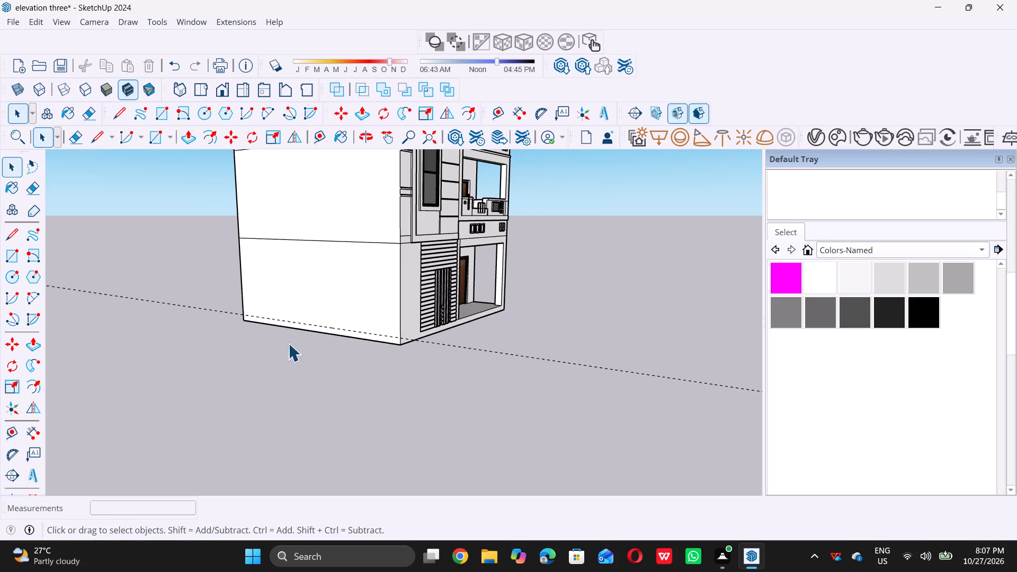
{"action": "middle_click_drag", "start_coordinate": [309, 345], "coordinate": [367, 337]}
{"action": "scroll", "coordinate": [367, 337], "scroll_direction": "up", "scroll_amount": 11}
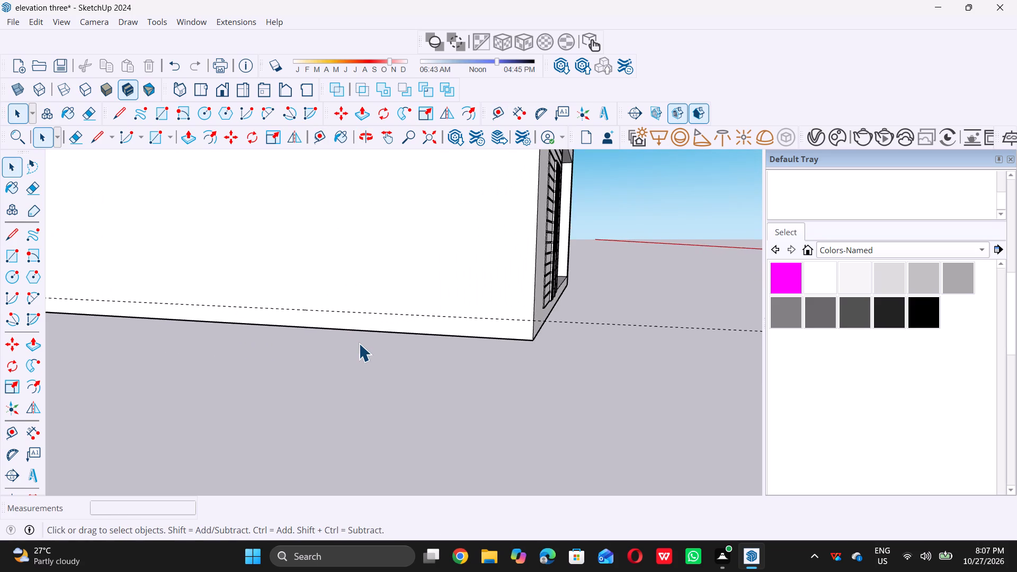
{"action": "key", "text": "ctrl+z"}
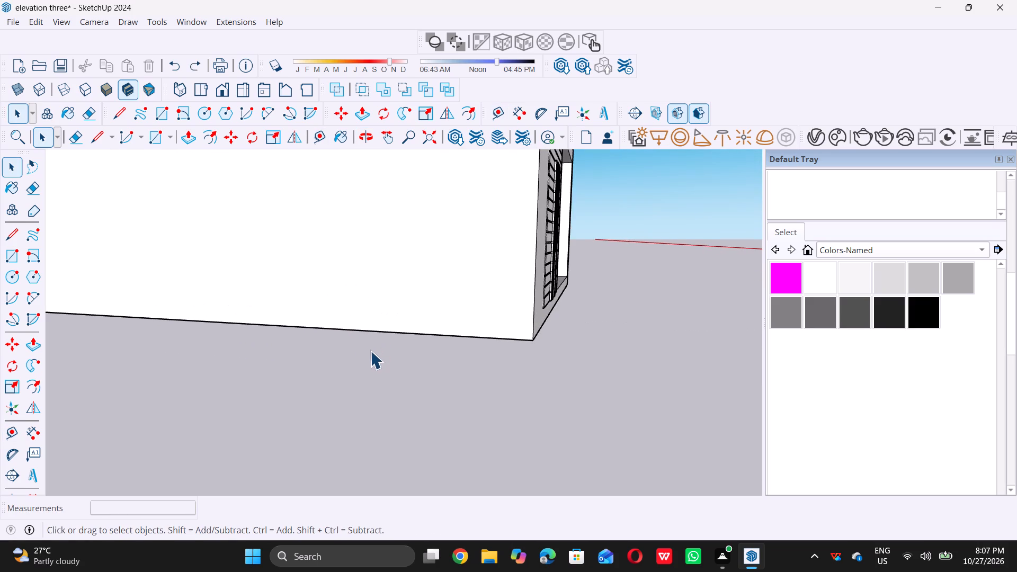
Place a guide 9" above the bottom edge of the house's side wall beside the tower.
{"action": "left_click", "coordinate": [370, 351]}
{"action": "key", "text": "t"}
{"action": "left_click", "coordinate": [367, 327]}
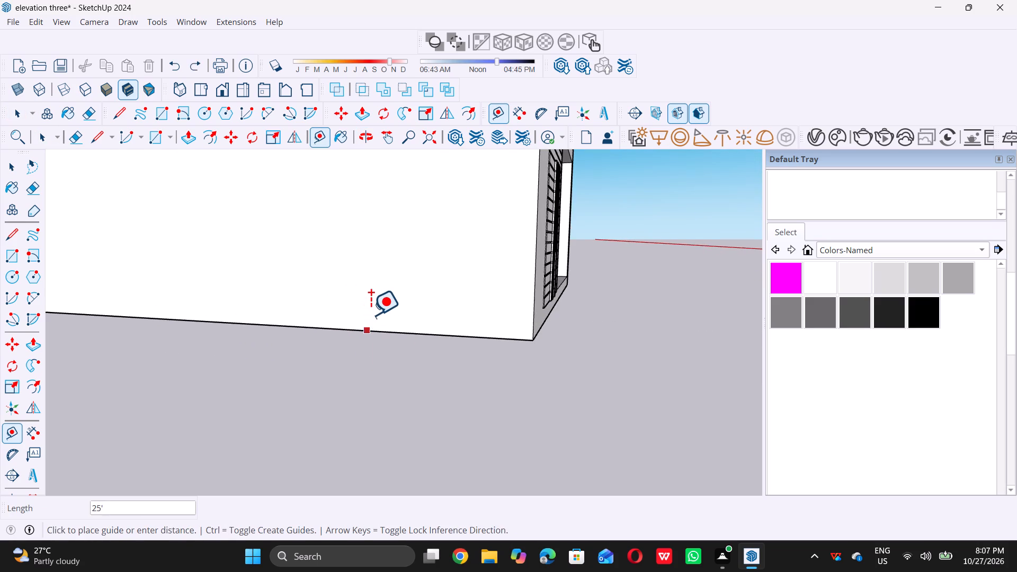
{"action": "key", "text": "9"}
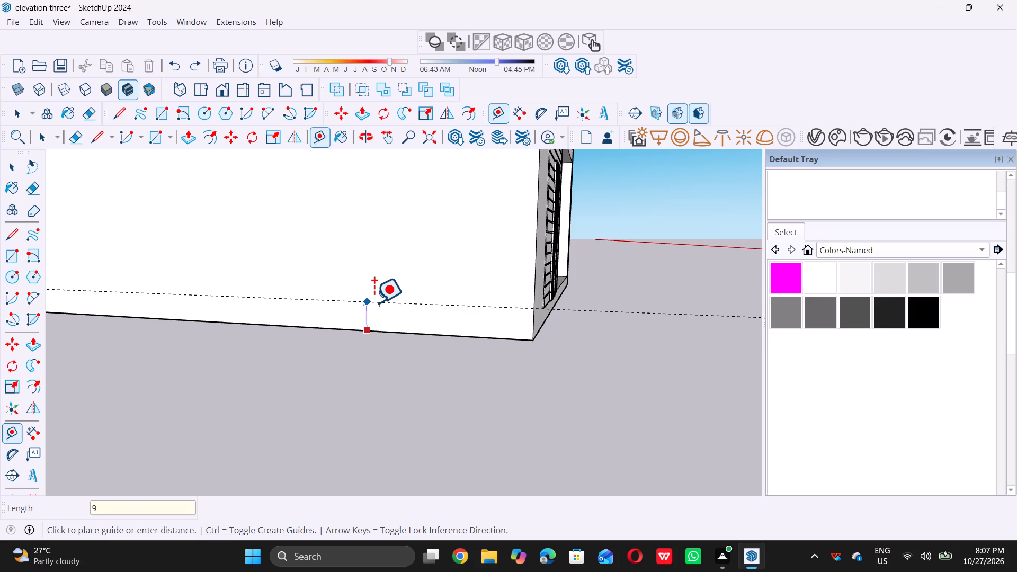
{"action": "key", "text": "shift+quotedbl"}
{"action": "key", "text": "Return"}
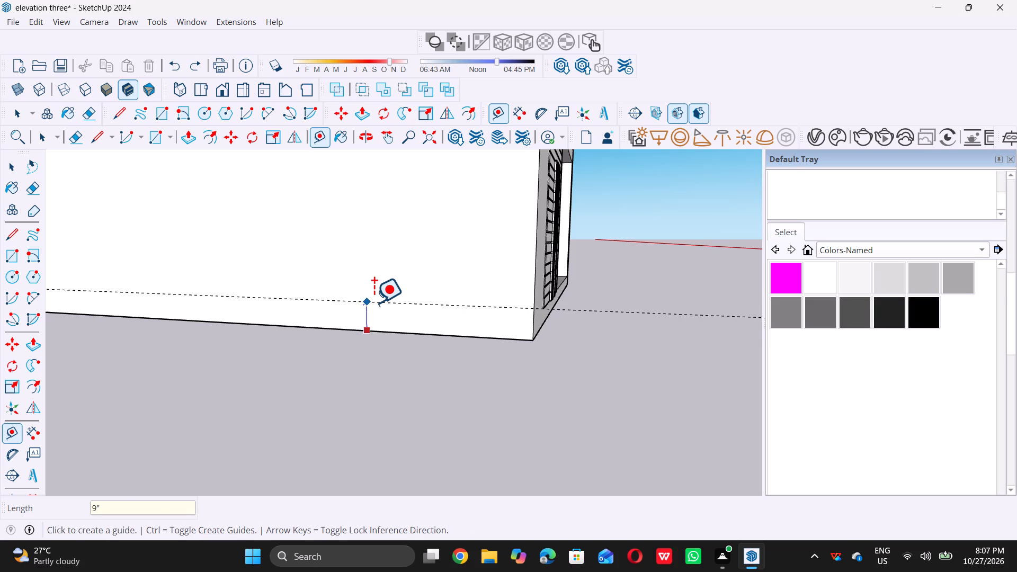
{"action": "key", "text": "space"}
Draw a rectangle about 24' 8" by 9" along the base of the side wall, between the guide and the bottom edge.
{"action": "scroll", "coordinate": [402, 317], "scroll_direction": "down", "scroll_amount": 10}
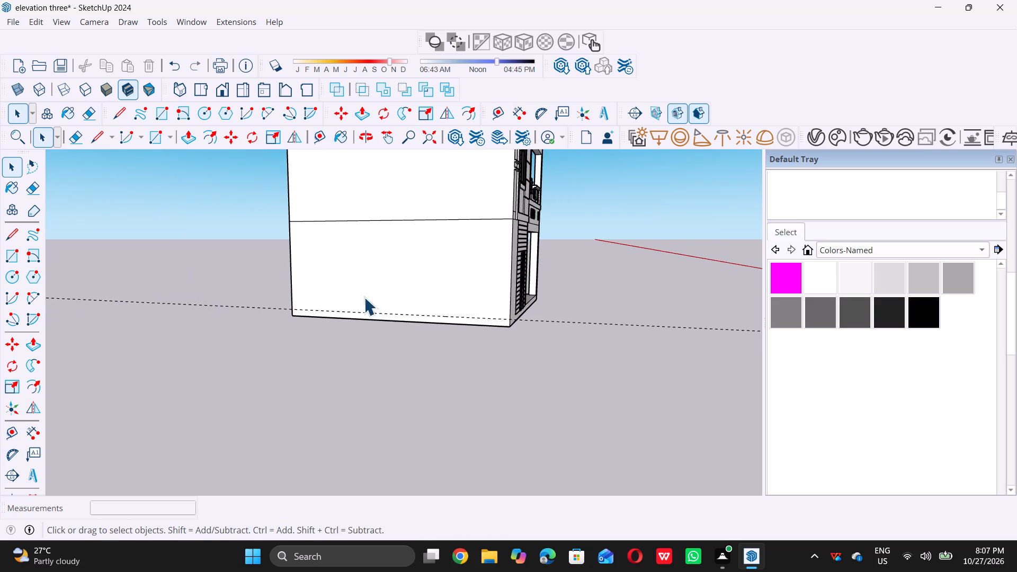
{"action": "middle_click_drag", "start_coordinate": [363, 297], "coordinate": [371, 284]}
{"action": "scroll", "coordinate": [363, 297], "scroll_direction": "up", "scroll_amount": 9}
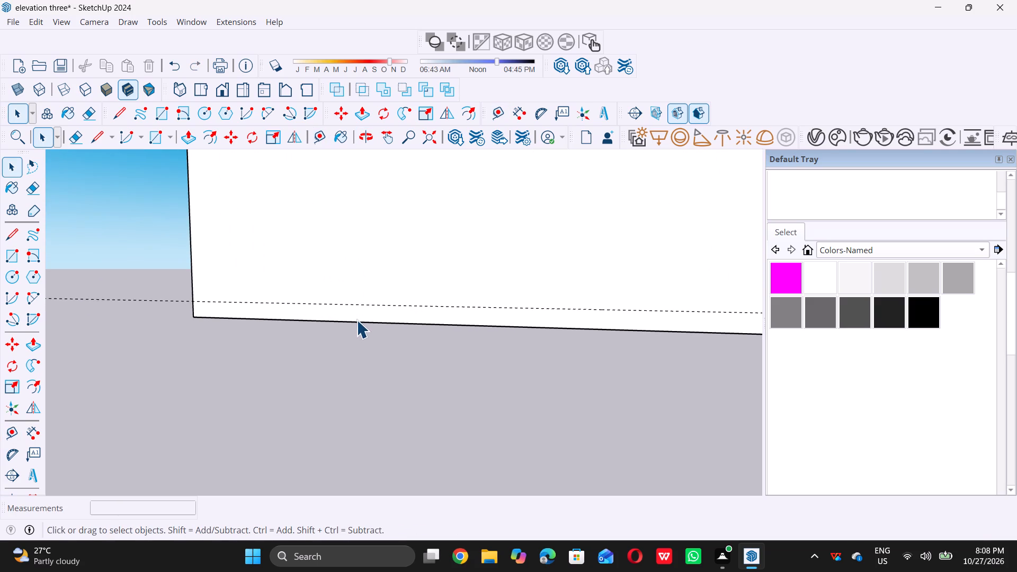
{"action": "key", "text": "r"}
{"action": "left_click", "coordinate": [199, 301]}
{"action": "scroll", "coordinate": [199, 301], "scroll_direction": "down", "scroll_amount": 5}
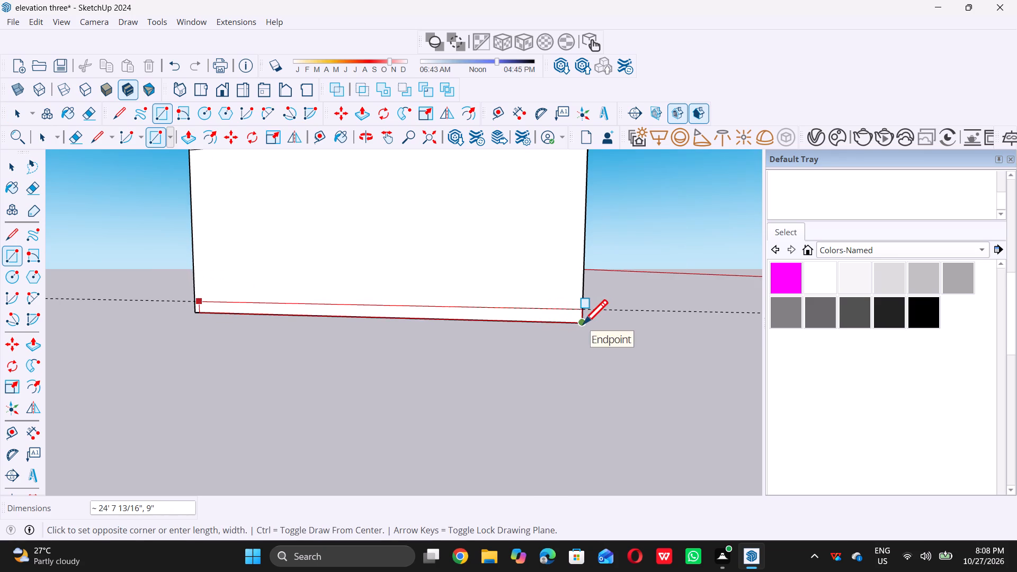
{"action": "double_click", "coordinate": [583, 324]}
{"action": "key", "text": "space"}
Extrude the 9" strip at the base of the side wall outward by 2' with Push/Pull.
{"action": "scroll", "coordinate": [574, 350], "scroll_direction": "down", "scroll_amount": 5}
{"action": "middle_click_drag", "start_coordinate": [527, 379], "coordinate": [425, 386]}
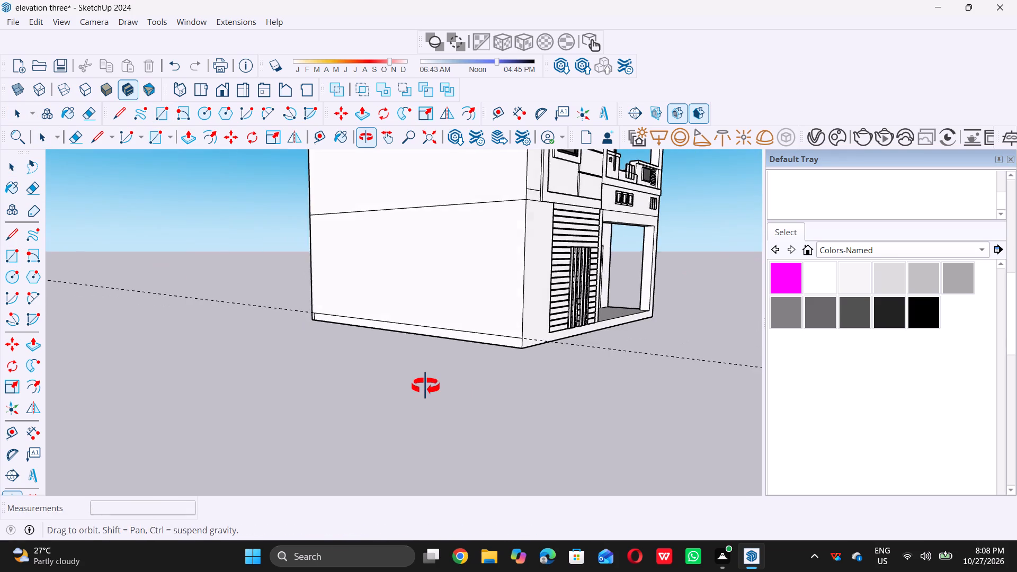
{"action": "middle_click_drag", "start_coordinate": [425, 386], "coordinate": [425, 387]}
{"action": "scroll", "coordinate": [498, 346], "scroll_direction": "up", "scroll_amount": 13}
{"action": "left_click", "coordinate": [518, 340]}
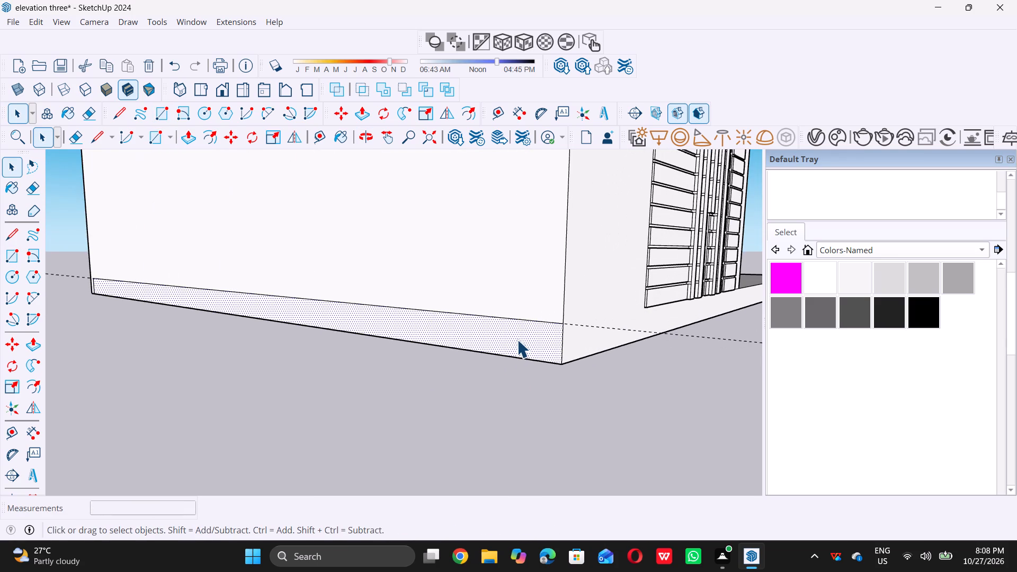
{"action": "key", "text": "p"}
{"action": "double_click", "coordinate": [517, 339]}
{"action": "scroll", "coordinate": [517, 340], "scroll_direction": "down", "scroll_amount": 9}
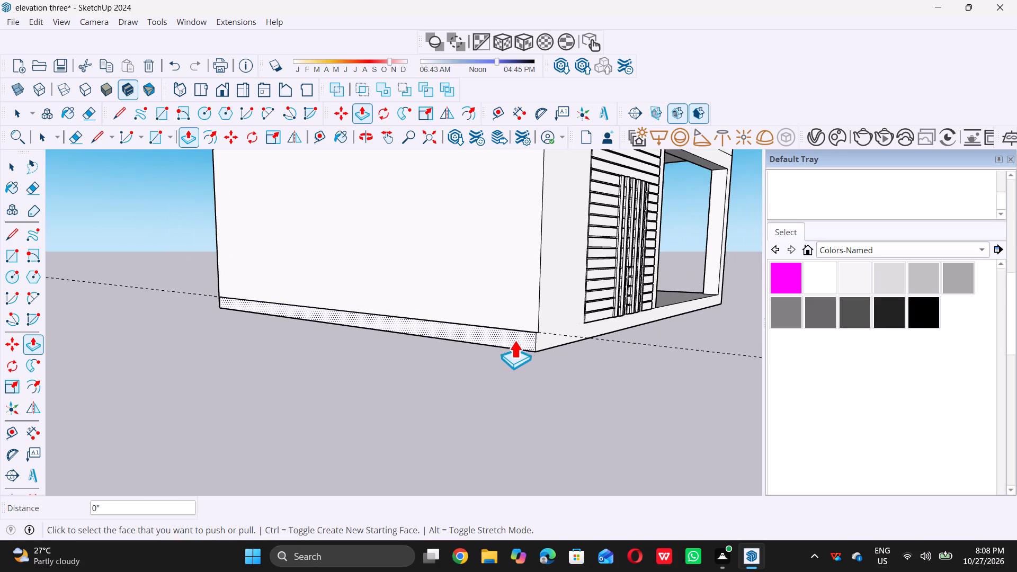
{"action": "scroll", "coordinate": [503, 327], "scroll_direction": "up", "scroll_amount": 4}
{"action": "left_click", "coordinate": [509, 334]}
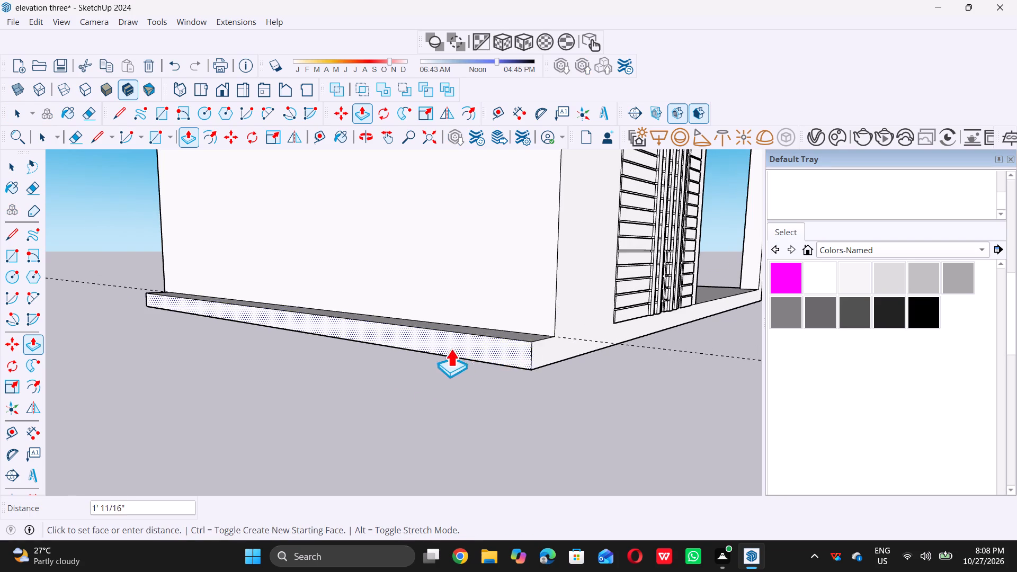
{"action": "scroll", "coordinate": [389, 361], "scroll_direction": "down", "scroll_amount": 6}
{"action": "middle_click_drag", "start_coordinate": [397, 366], "coordinate": [288, 401]}
{"action": "key", "text": "2"}
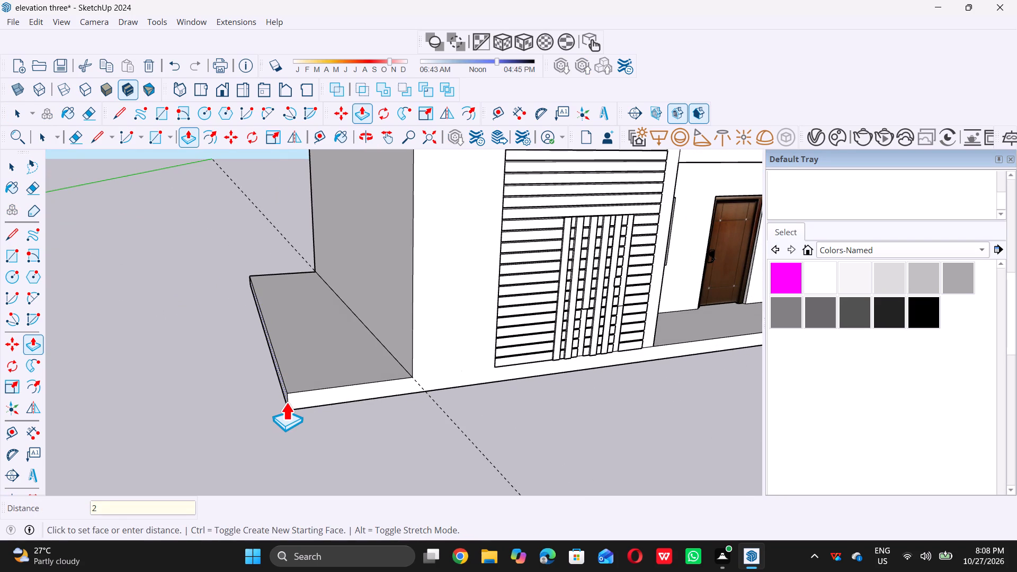
{"action": "key", "text": "apostrophe"}
{"action": "key", "text": "Return"}
{"action": "key", "text": "space"}
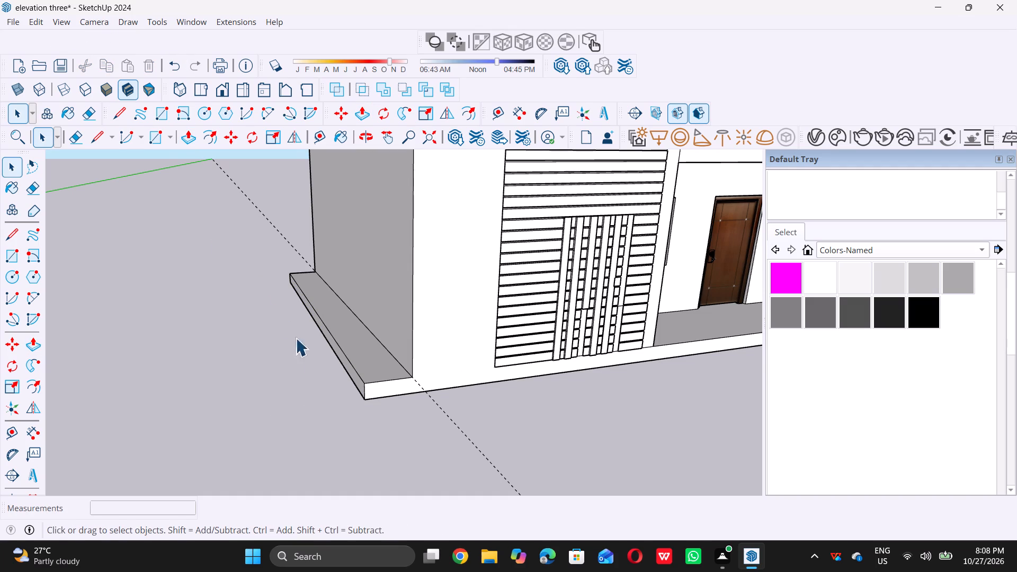
Extrude the outer long face of the side wall's base ledge a further 9" outward.
{"action": "scroll", "coordinate": [307, 356], "scroll_direction": "up", "scroll_amount": 8}
{"action": "double_click", "coordinate": [375, 371]}
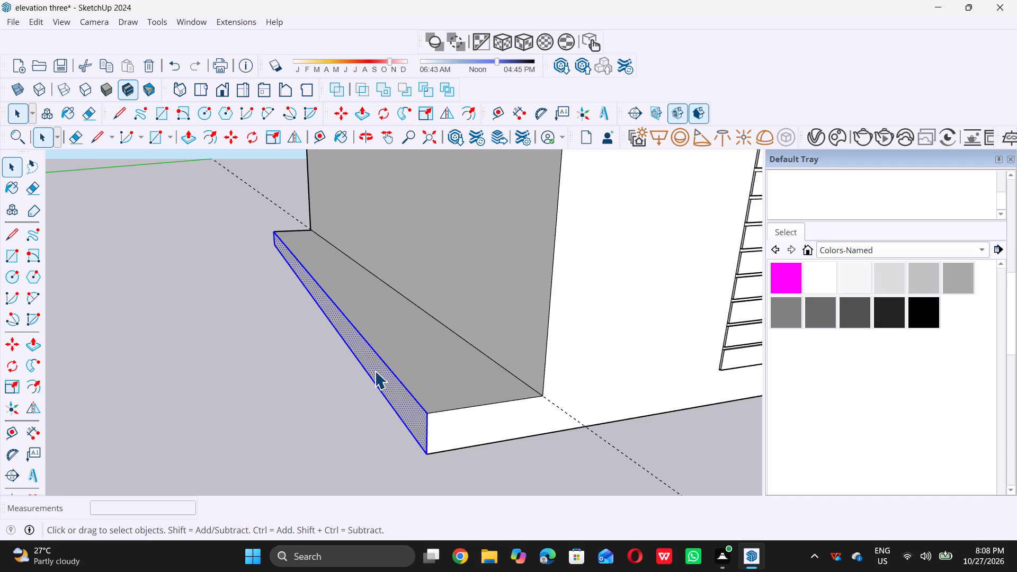
{"action": "key", "text": "p"}
{"action": "left_click", "coordinate": [374, 371]}
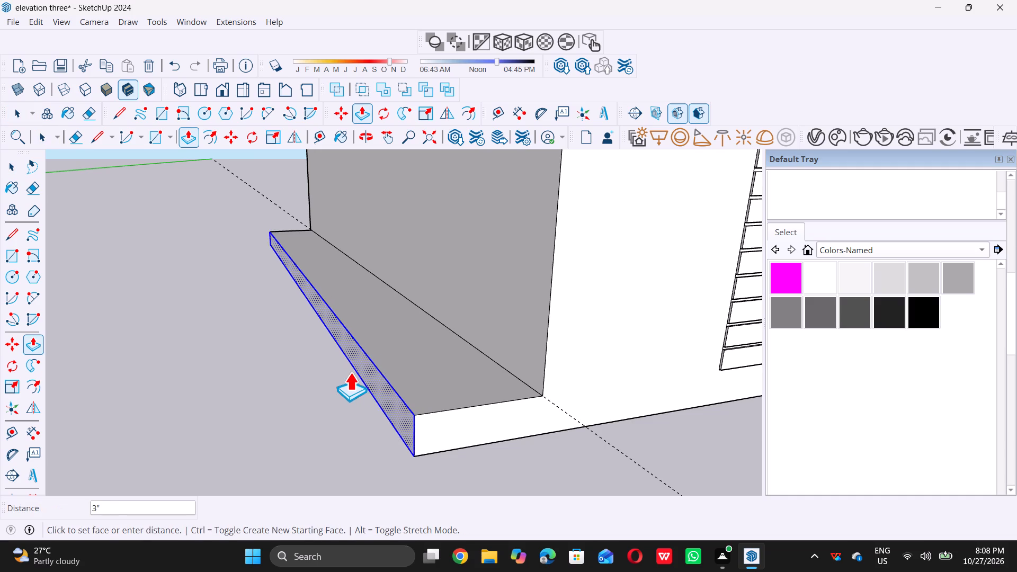
{"action": "key", "text": "9"}
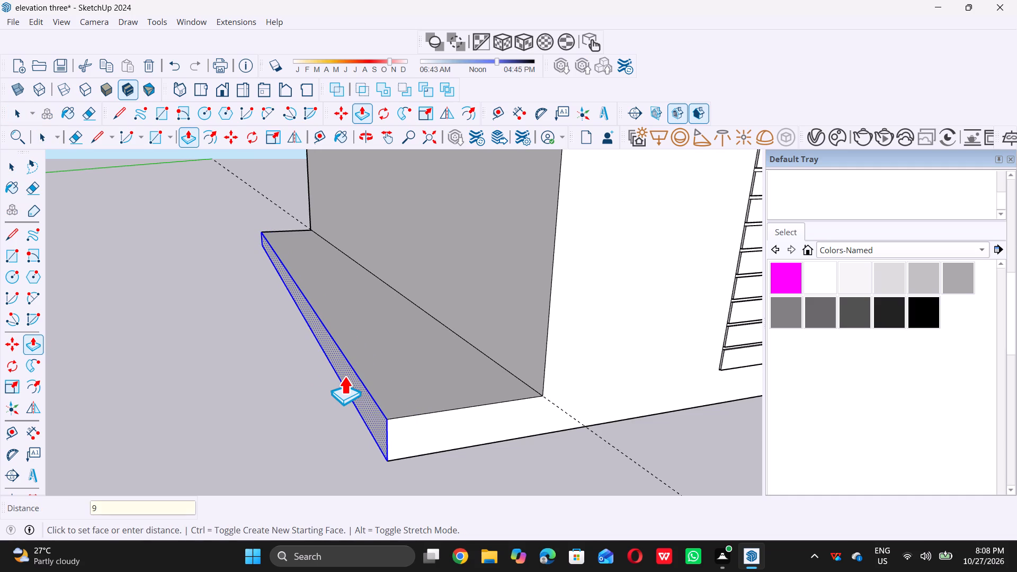
{"action": "key", "text": "shift+quotedbl"}
{"action": "key", "text": "Return"}
{"action": "key", "text": "space"}
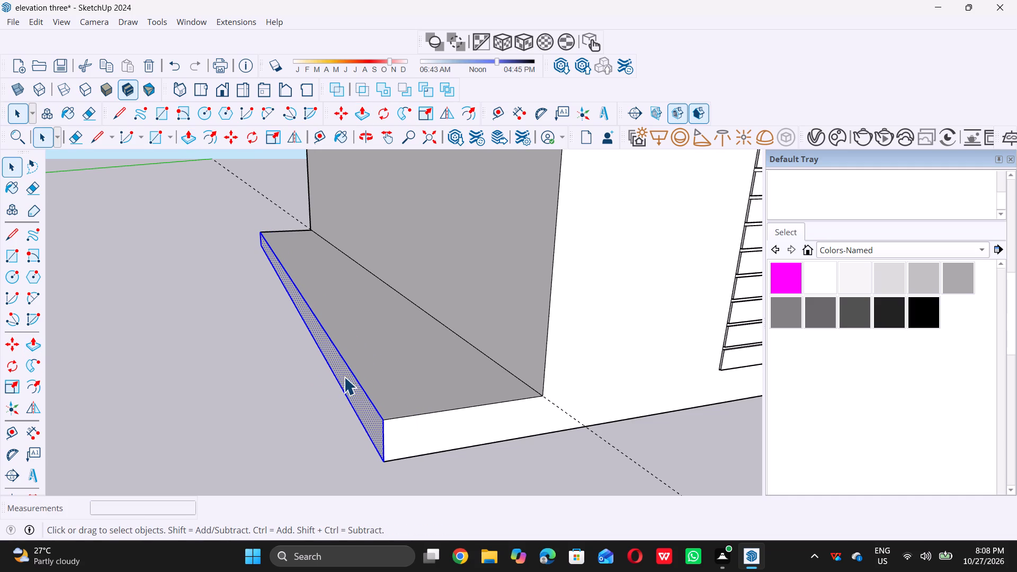
{"action": "left_click", "coordinate": [182, 335]}
Delete all guides in the model.
{"action": "scroll", "coordinate": [229, 320], "scroll_direction": "down", "scroll_amount": 5}
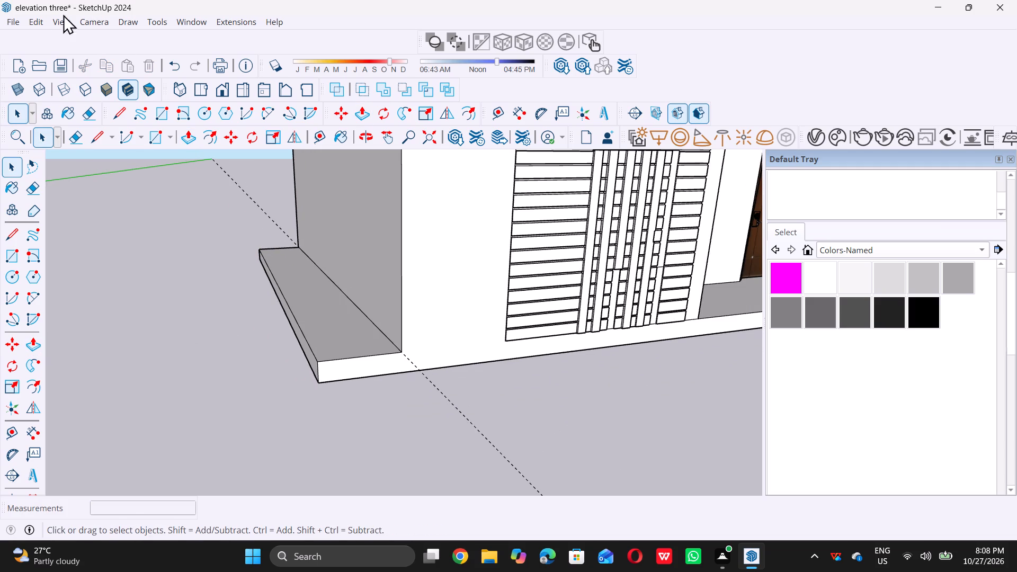
{"action": "left_click", "coordinate": [40, 20]}
{"action": "left_click", "coordinate": [100, 158]}
Place a guide on the top of the side wall's base ledge, 9" in from its outer long edge.
{"action": "scroll", "coordinate": [299, 175], "scroll_direction": "down", "scroll_amount": 4}
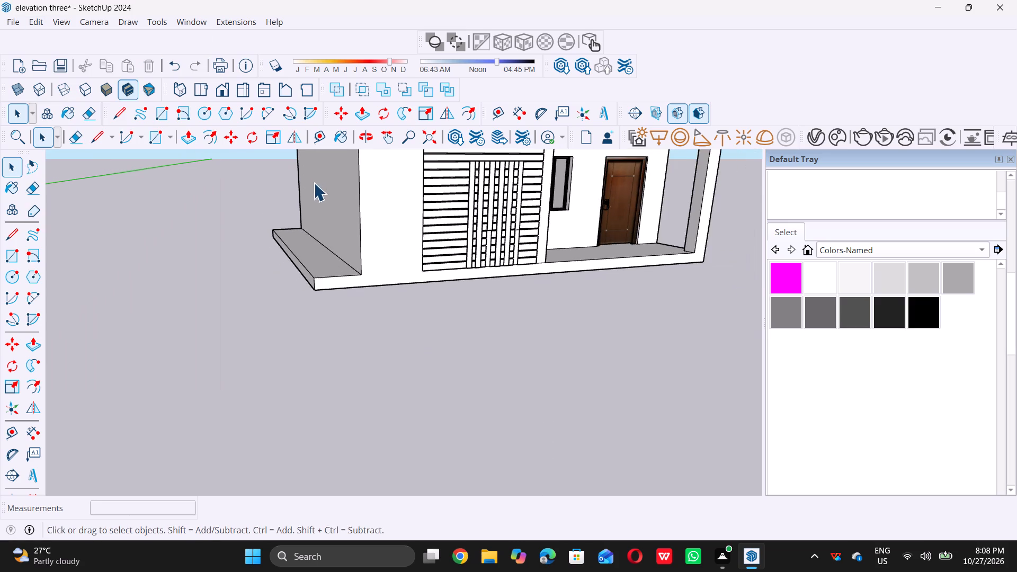
{"action": "middle_click_drag", "start_coordinate": [311, 189], "coordinate": [247, 291]}
{"action": "scroll", "coordinate": [336, 207], "scroll_direction": "up", "scroll_amount": 8}
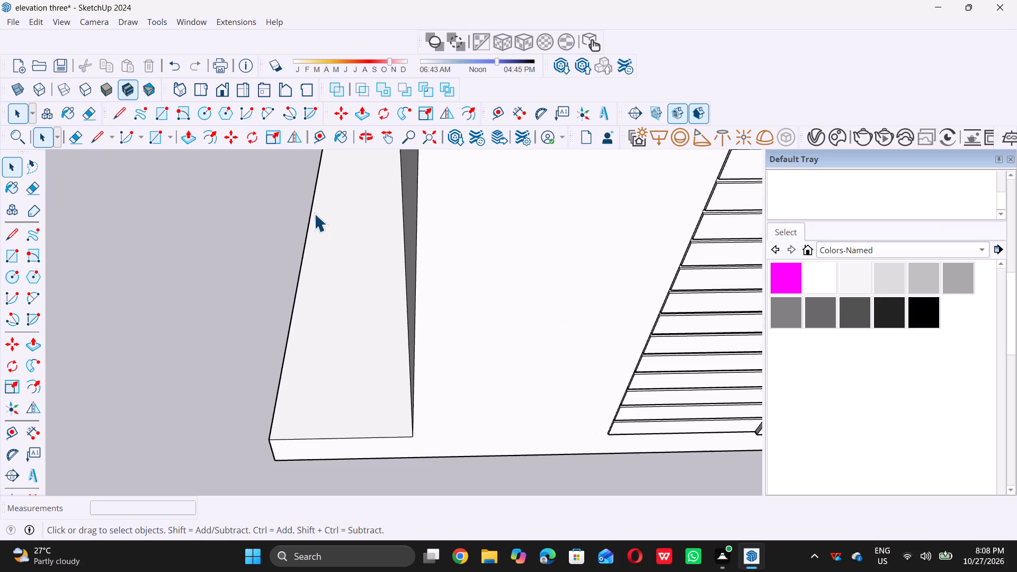
{"action": "key", "text": "t"}
{"action": "double_click", "coordinate": [308, 220]}
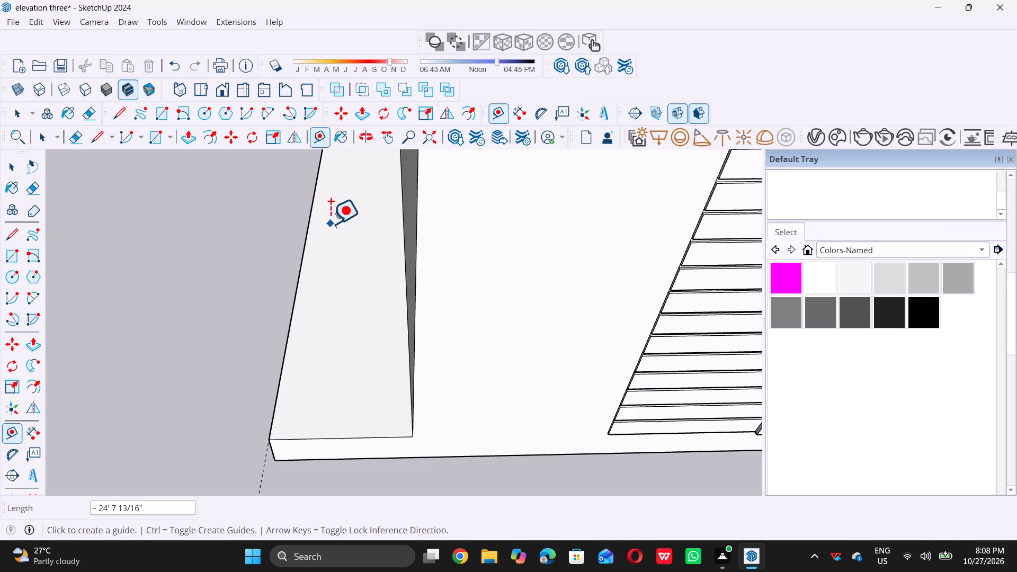
{"action": "key", "text": "space"}
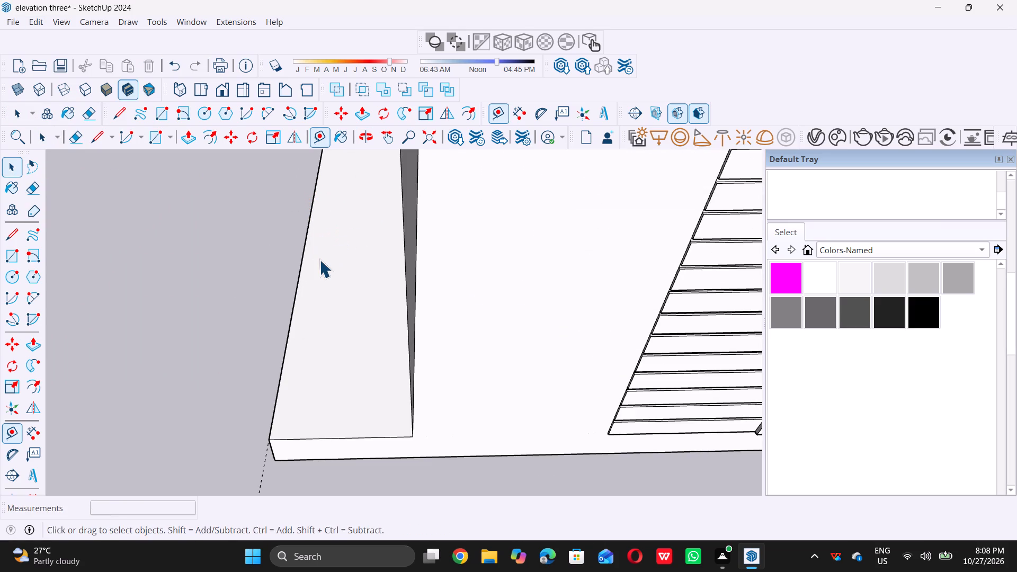
{"action": "key", "text": "t"}
{"action": "left_click", "coordinate": [305, 258]}
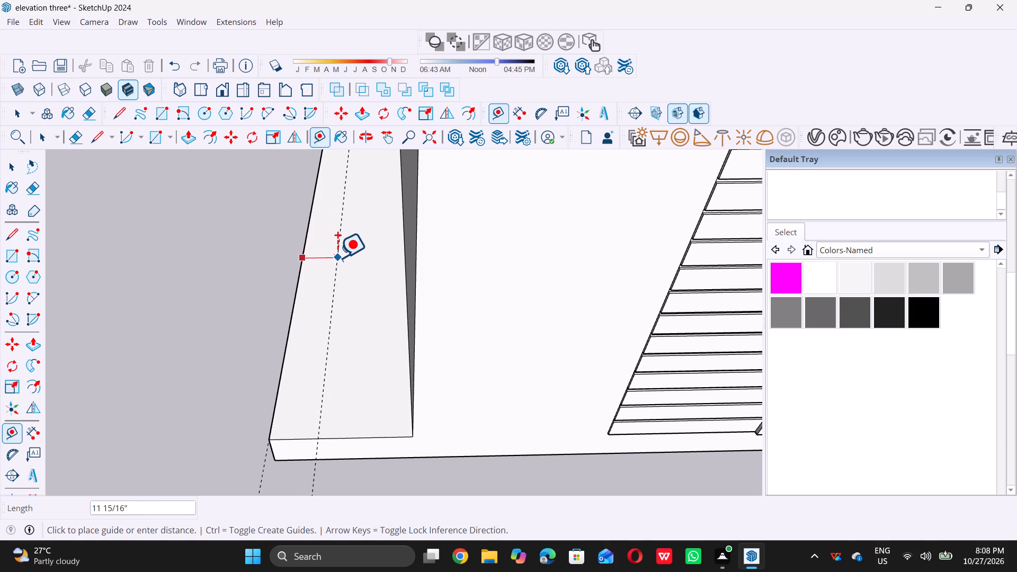
{"action": "key", "text": "9"}
{"action": "key", "text": "shift+quotedbl"}
{"action": "key", "text": "Return"}
{"action": "key", "text": "space"}
Draw a rectangle 9" by about 24' 8" on the ledge's top, between its outer edge and the guide.
{"action": "scroll", "coordinate": [338, 296], "scroll_direction": "down", "scroll_amount": 6}
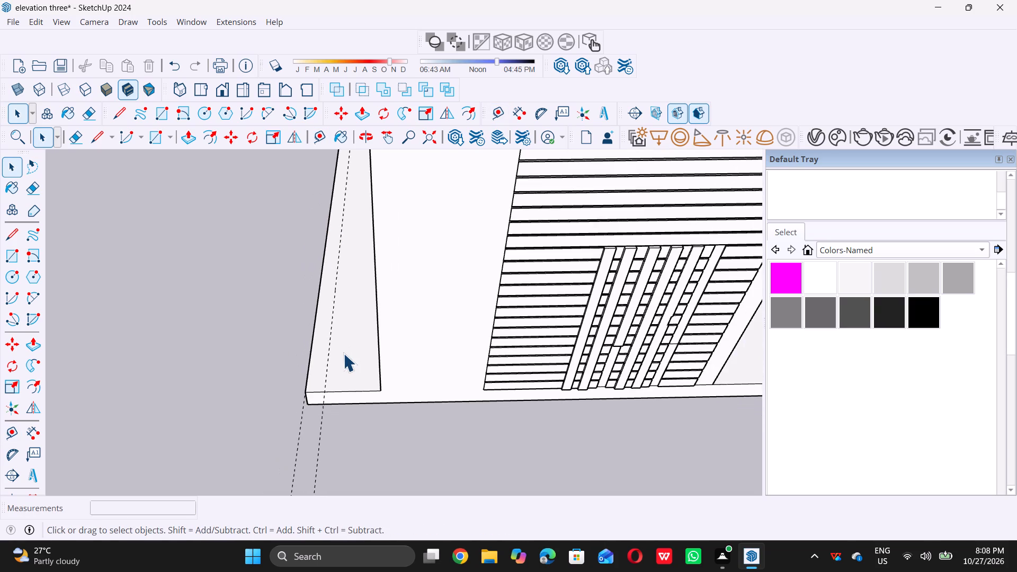
{"action": "scroll", "coordinate": [342, 355], "scroll_direction": "down", "scroll_amount": 5}
{"action": "scroll", "coordinate": [350, 258], "scroll_direction": "up", "scroll_amount": 8}
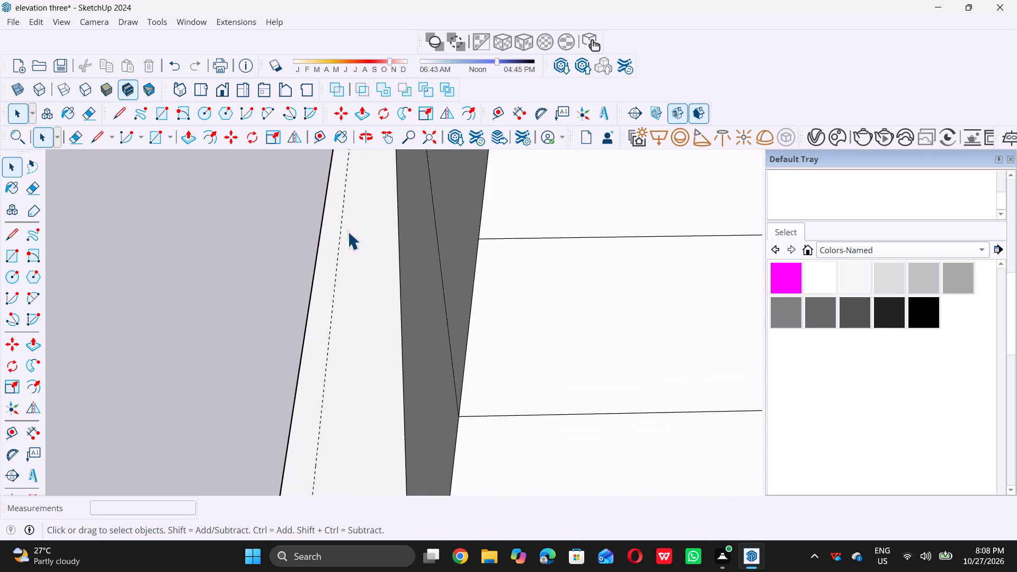
{"action": "key", "text": "r"}
{"action": "scroll", "coordinate": [335, 321], "scroll_direction": "down", "scroll_amount": 10}
{"action": "scroll", "coordinate": [313, 260], "scroll_direction": "up", "scroll_amount": 2}
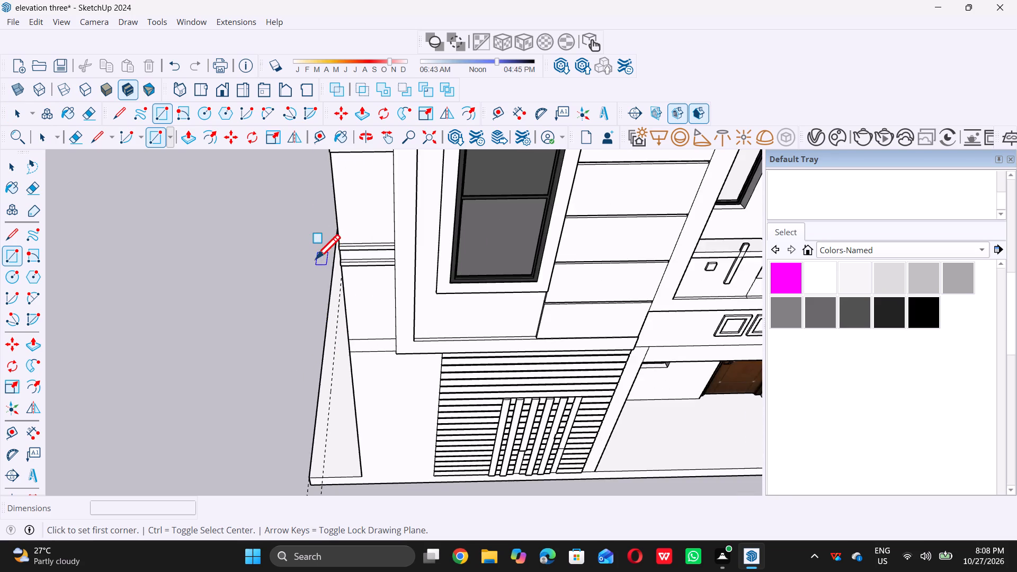
{"action": "scroll", "coordinate": [316, 258], "scroll_direction": "up", "scroll_amount": 12}
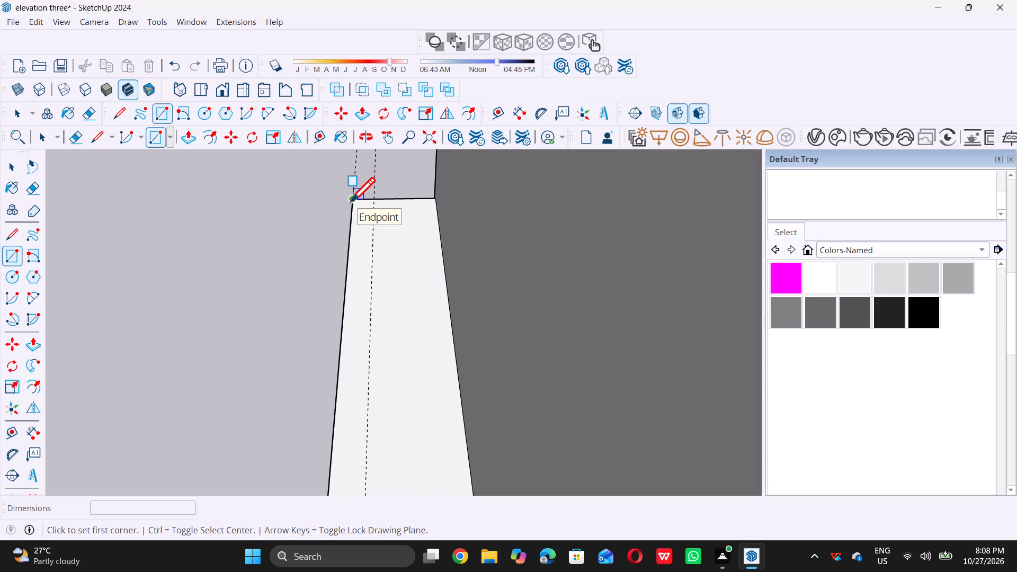
{"action": "left_click", "coordinate": [351, 201]}
{"action": "scroll", "coordinate": [354, 201], "scroll_direction": "down", "scroll_amount": 13}
{"action": "scroll", "coordinate": [350, 413], "scroll_direction": "up", "scroll_amount": 5}
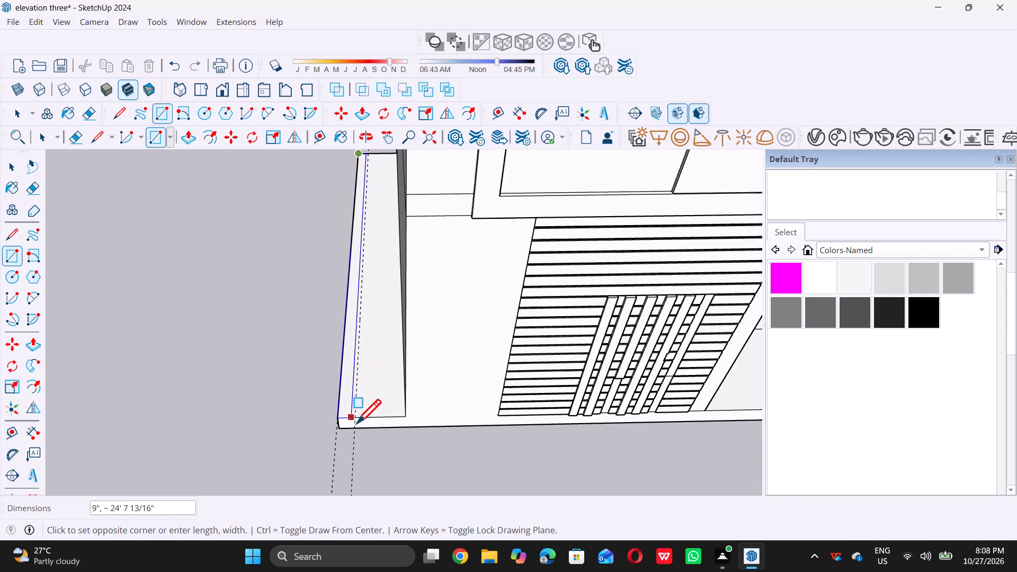
{"action": "scroll", "coordinate": [356, 423], "scroll_direction": "up", "scroll_amount": 2}
{"action": "left_click", "coordinate": [358, 417]}
{"action": "key", "text": "space"}
Extrude the 9" strip on the ledge's top upward by repeating the last Push/Pull distance.
{"action": "scroll", "coordinate": [360, 420], "scroll_direction": "down", "scroll_amount": 17}
{"action": "middle_click_drag", "start_coordinate": [354, 365], "coordinate": [415, 334]}
{"action": "scroll", "coordinate": [367, 387], "scroll_direction": "up", "scroll_amount": 5}
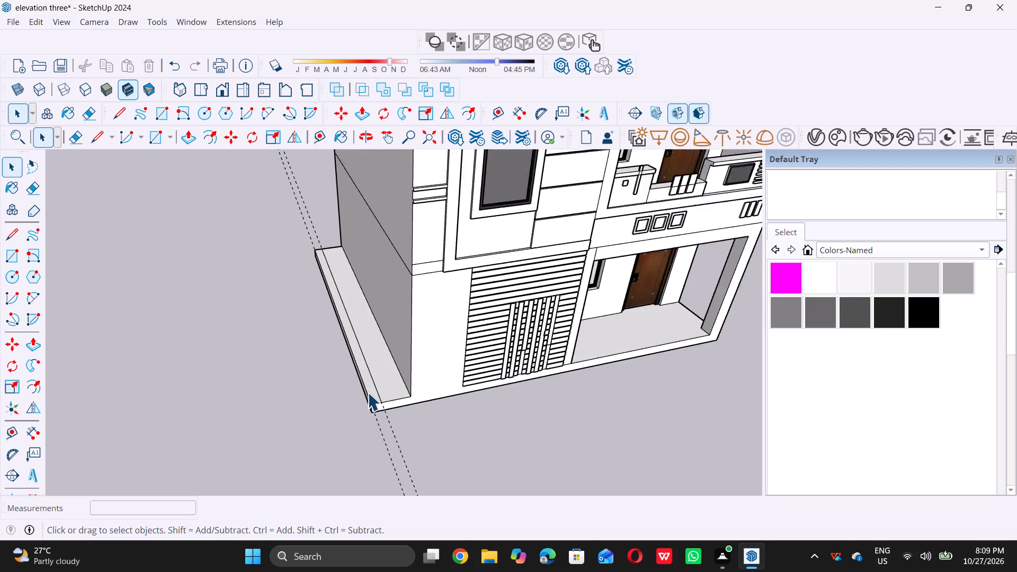
{"action": "scroll", "coordinate": [368, 392], "scroll_direction": "up", "scroll_amount": 5}
{"action": "left_click", "coordinate": [370, 390]}
{"action": "key", "text": "p"}
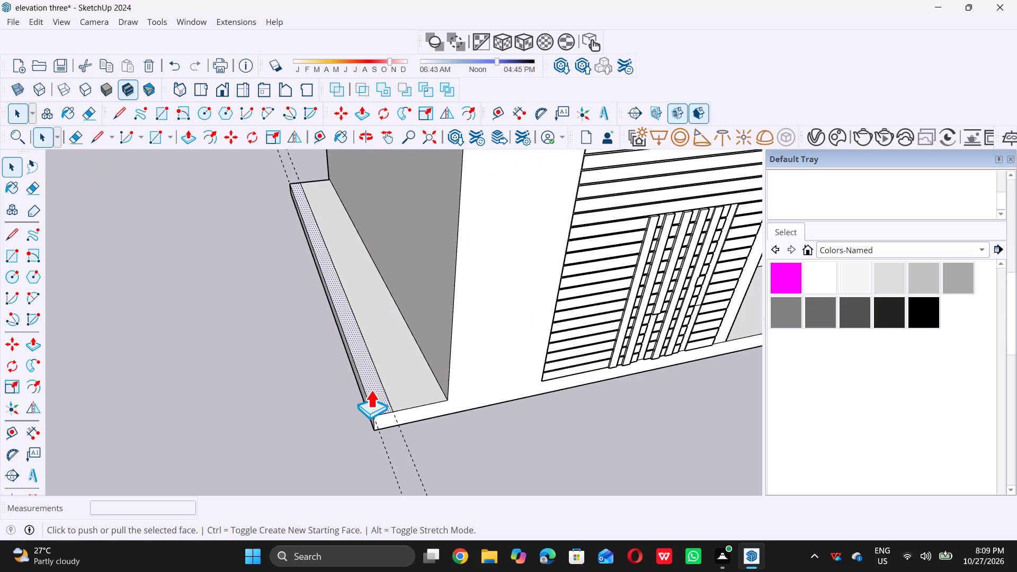
{"action": "double_click", "coordinate": [371, 390]}
{"action": "scroll", "coordinate": [370, 385], "scroll_direction": "up", "scroll_amount": 1}
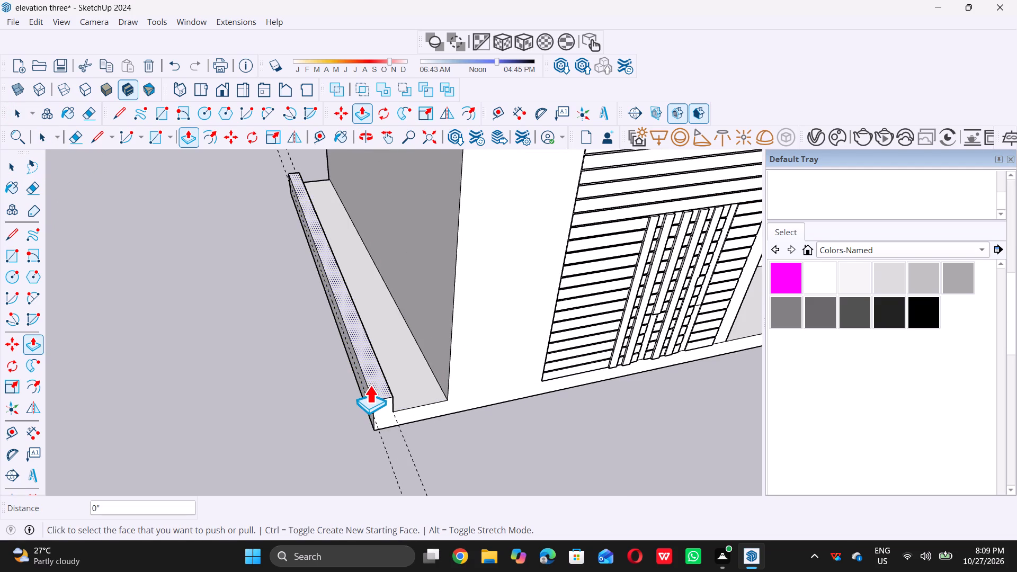
Extrude the top face of the raised 9" strip a further 5' upward to form a side boundary wall.
{"action": "scroll", "coordinate": [370, 385], "scroll_direction": "up", "scroll_amount": 3}
{"action": "left_click", "coordinate": [373, 377]}
{"action": "scroll", "coordinate": [373, 318], "scroll_direction": "down", "scroll_amount": 15}
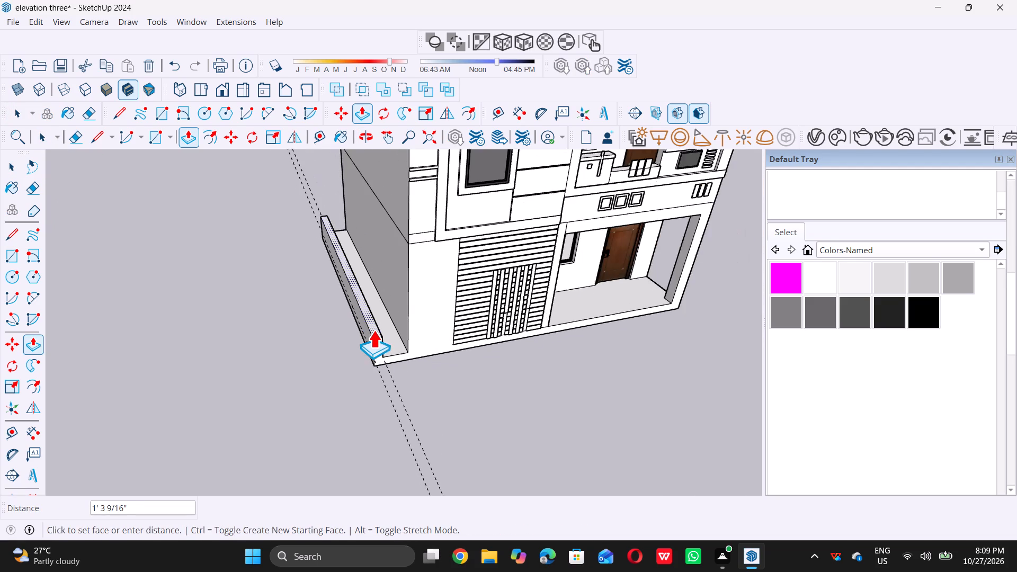
{"action": "scroll", "coordinate": [373, 330], "scroll_direction": "down", "scroll_amount": 4}
{"action": "middle_click_drag", "start_coordinate": [373, 316], "coordinate": [371, 256]}
{"action": "scroll", "coordinate": [364, 317], "scroll_direction": "up", "scroll_amount": 1}
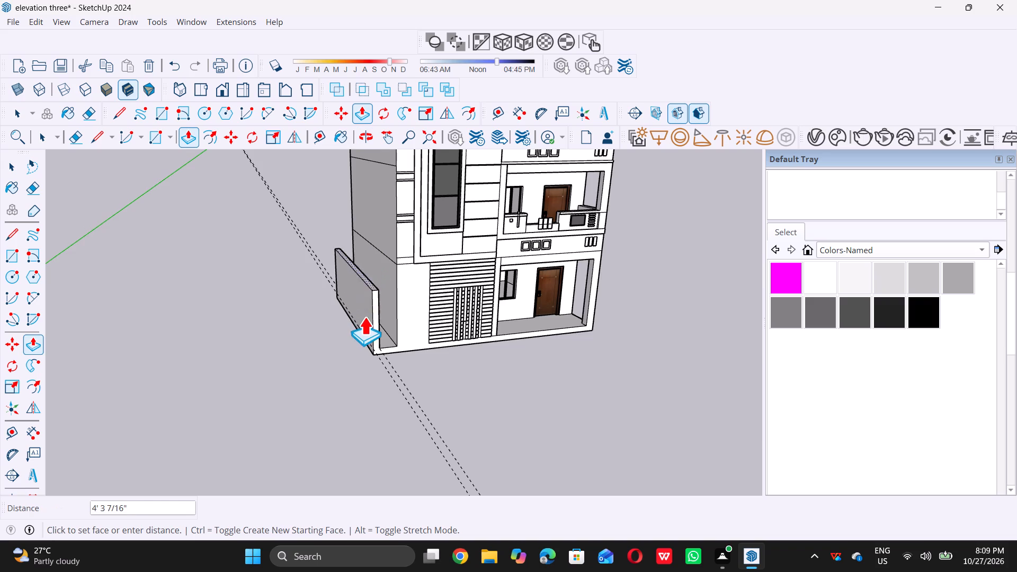
{"action": "scroll", "coordinate": [364, 317], "scroll_direction": "up", "scroll_amount": 1}
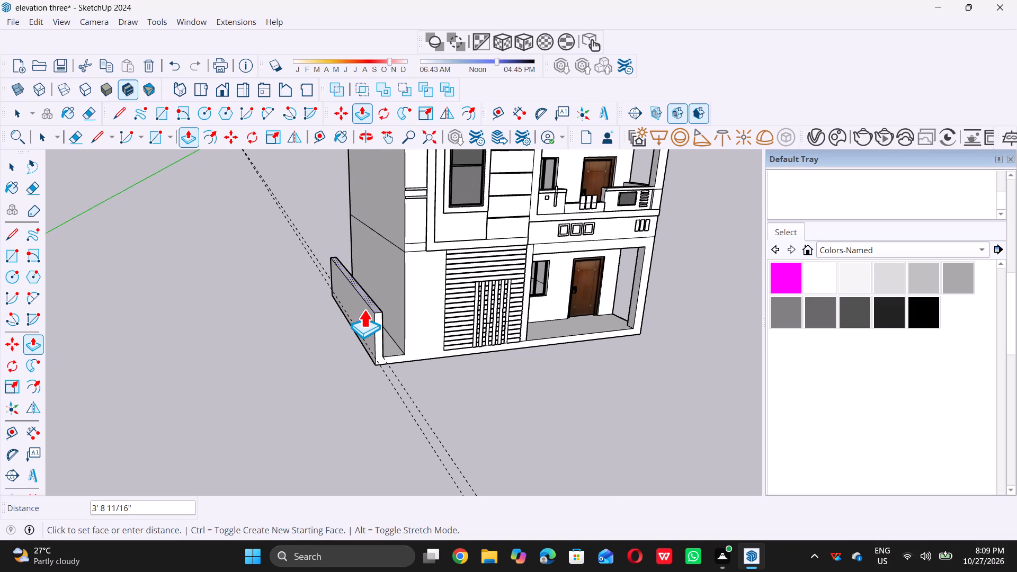
{"action": "key", "text": "5"}
{"action": "key", "text": "apostrophe"}
{"action": "key", "text": "Return"}
{"action": "key", "text": "space"}
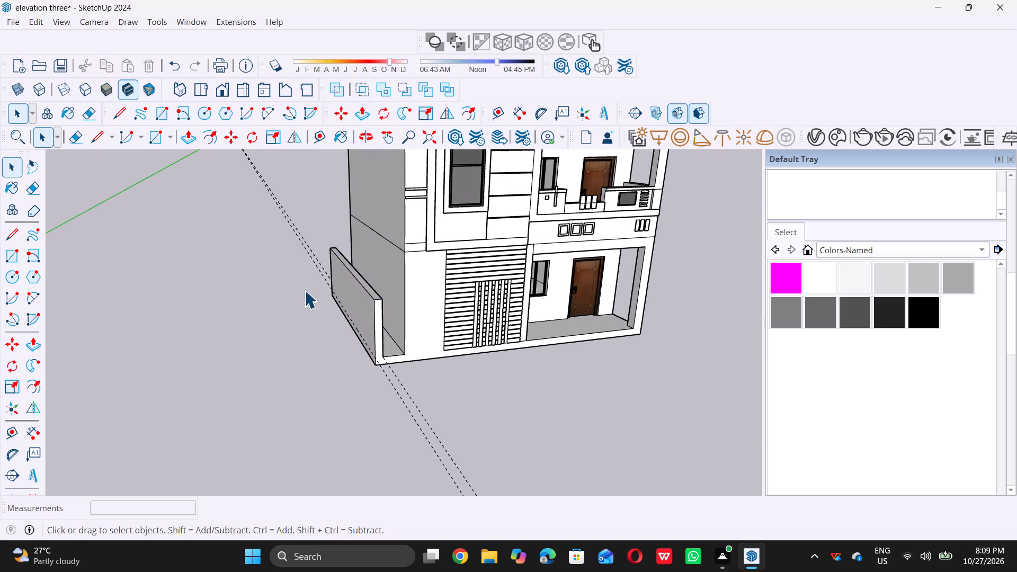
Delete all guides in the model.
{"action": "scroll", "coordinate": [303, 313], "scroll_direction": "down", "scroll_amount": 5}
{"action": "scroll", "coordinate": [393, 353], "scroll_direction": "up", "scroll_amount": 8}
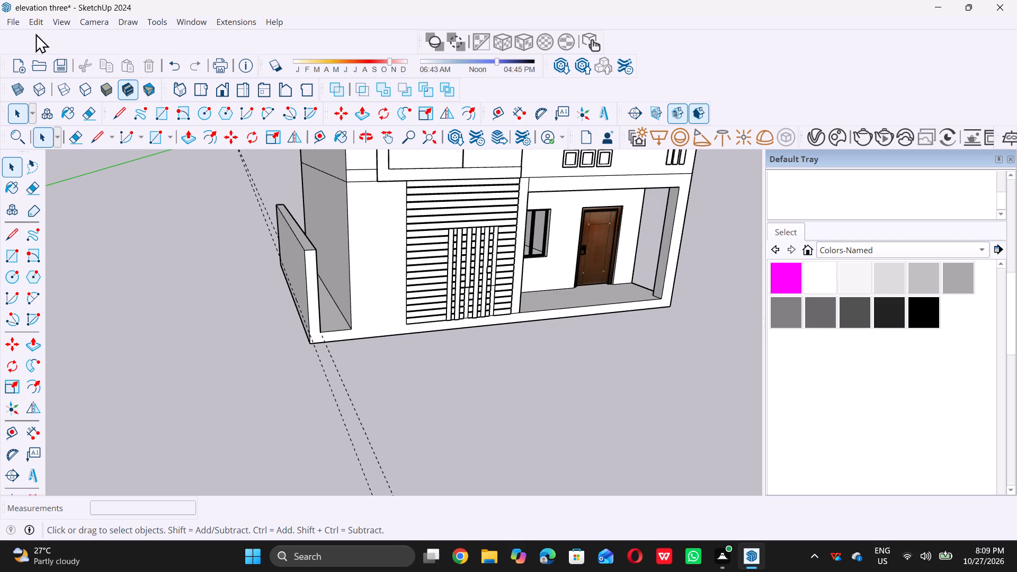
{"action": "double_click", "coordinate": [33, 21]}
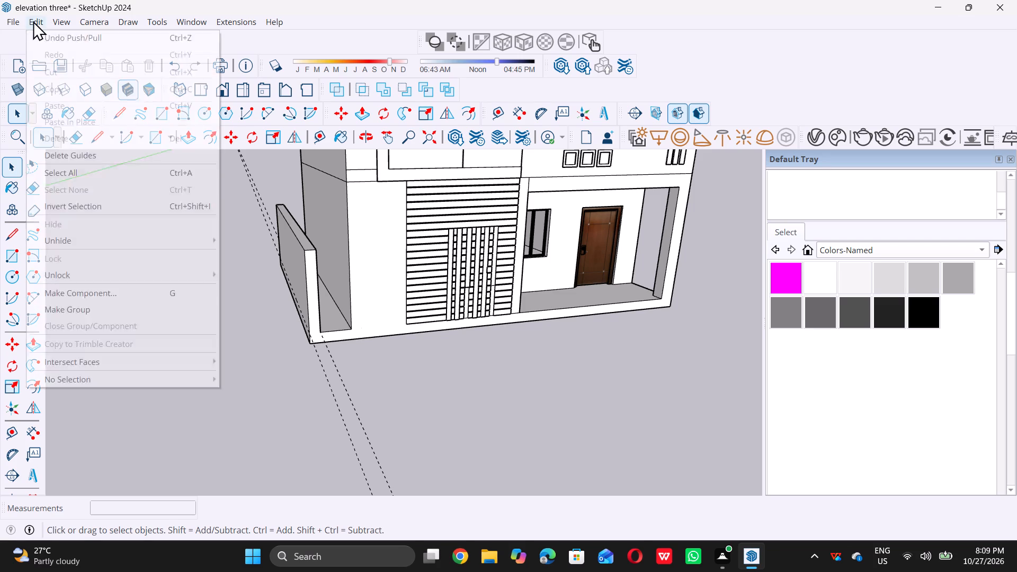
{"action": "left_click", "coordinate": [38, 22]}
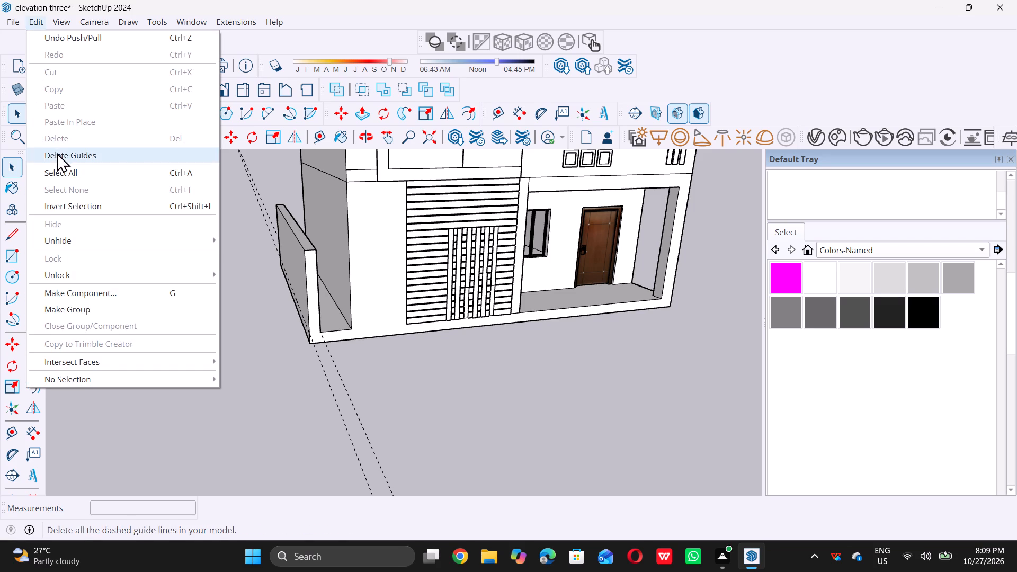
{"action": "left_click", "coordinate": [57, 153]}
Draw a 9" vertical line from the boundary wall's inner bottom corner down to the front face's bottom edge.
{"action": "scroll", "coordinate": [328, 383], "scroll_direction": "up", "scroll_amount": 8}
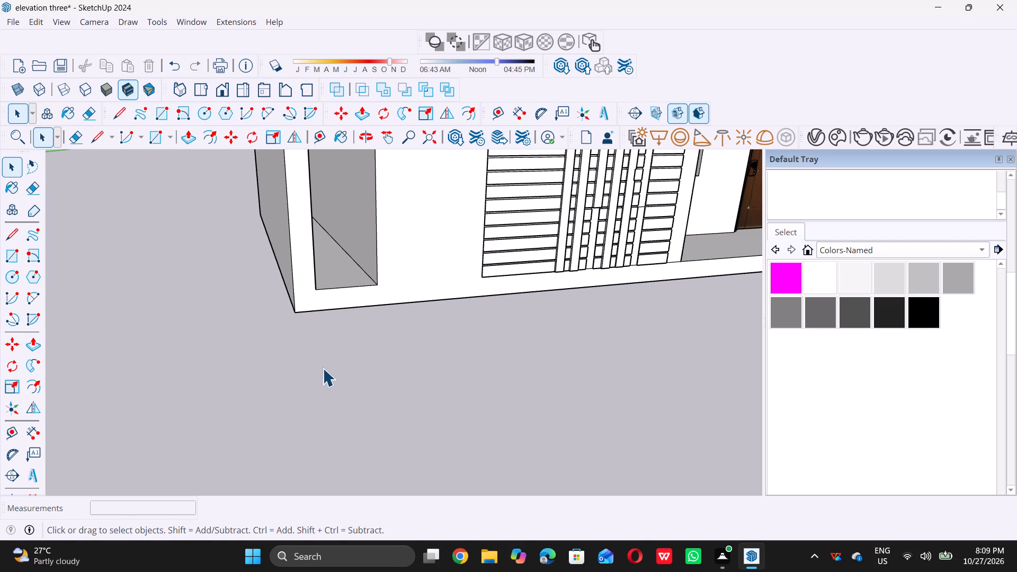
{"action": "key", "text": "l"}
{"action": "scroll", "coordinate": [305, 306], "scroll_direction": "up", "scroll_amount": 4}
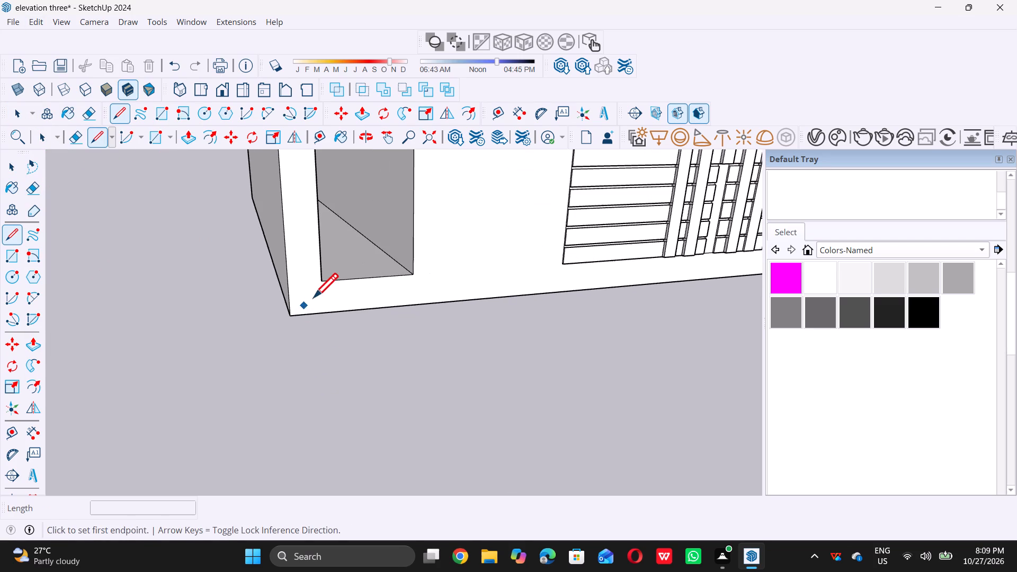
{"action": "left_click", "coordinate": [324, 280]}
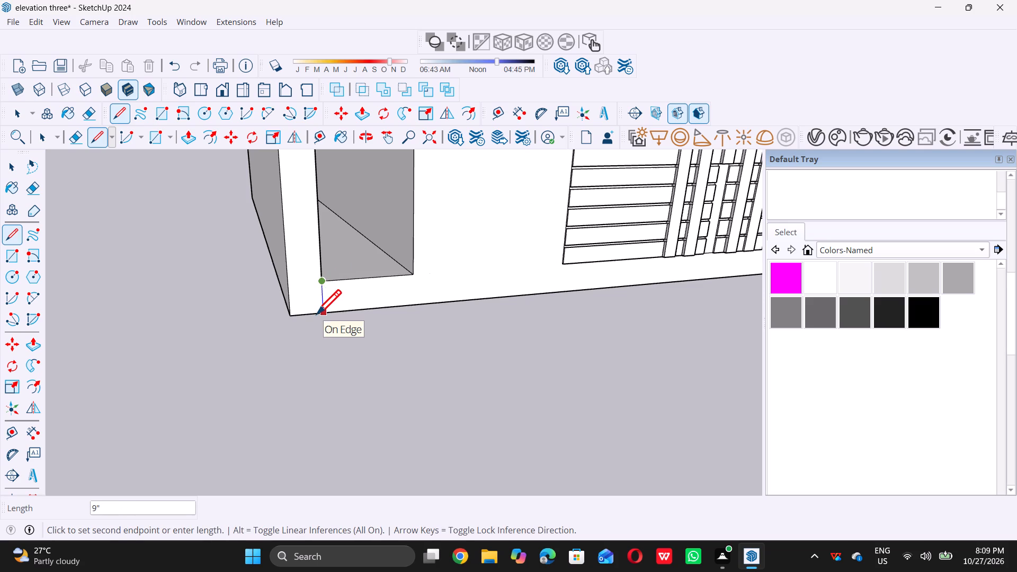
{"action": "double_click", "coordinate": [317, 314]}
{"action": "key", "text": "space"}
Draw a 4' horizontal line on the front face from the side wall's base corner to the slatted panel's lower corner.
{"action": "scroll", "coordinate": [326, 359], "scroll_direction": "down", "scroll_amount": 8}
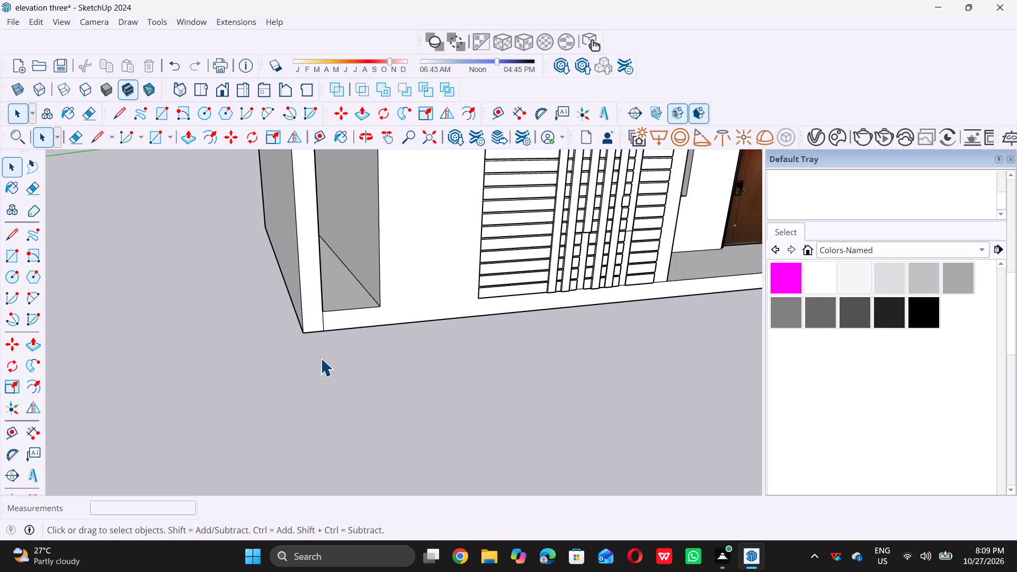
{"action": "scroll", "coordinate": [320, 358], "scroll_direction": "down", "scroll_amount": 2}
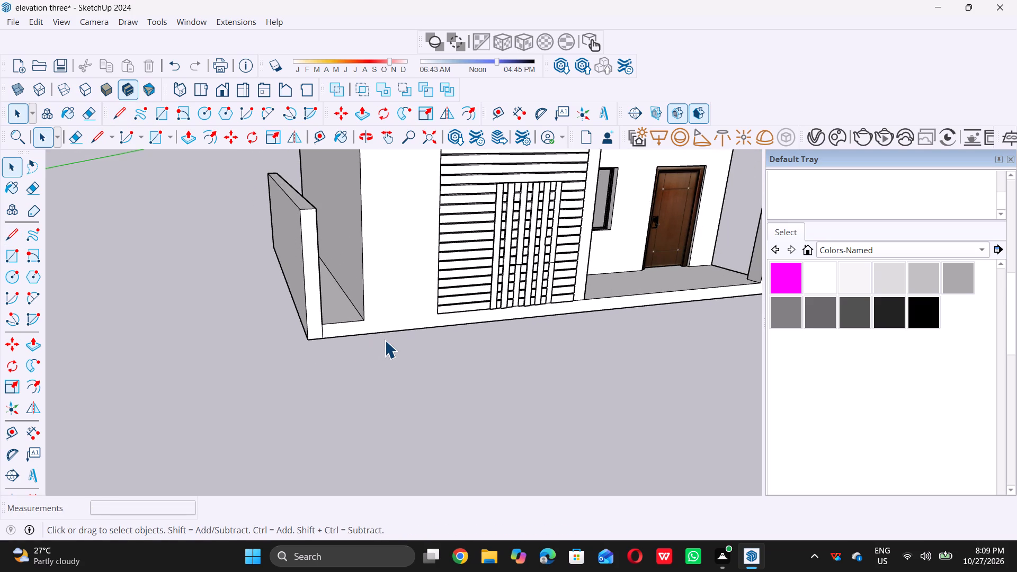
{"action": "key", "text": "l"}
{"action": "scroll", "coordinate": [388, 326], "scroll_direction": "up", "scroll_amount": 3}
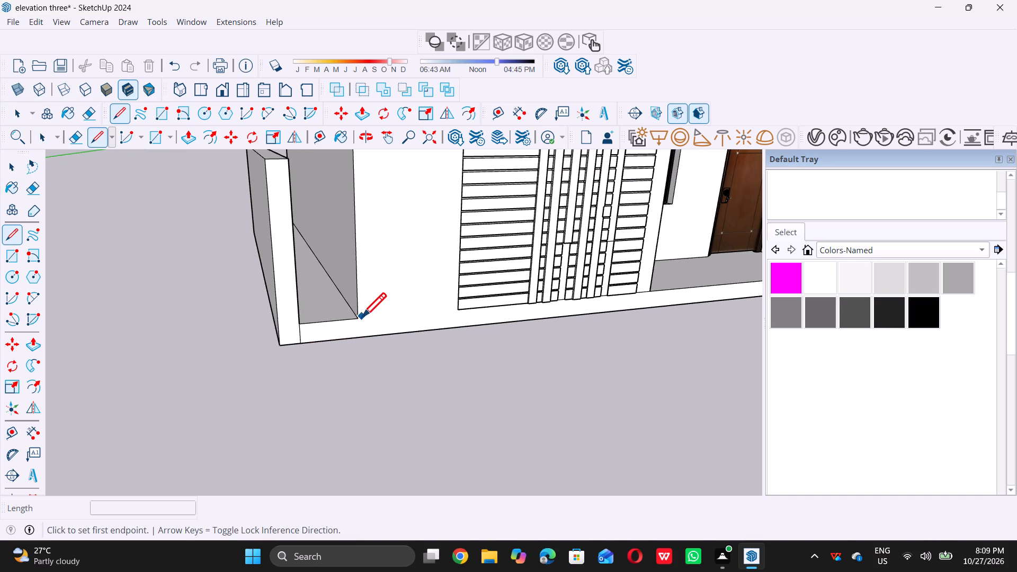
{"action": "left_click", "coordinate": [360, 320]}
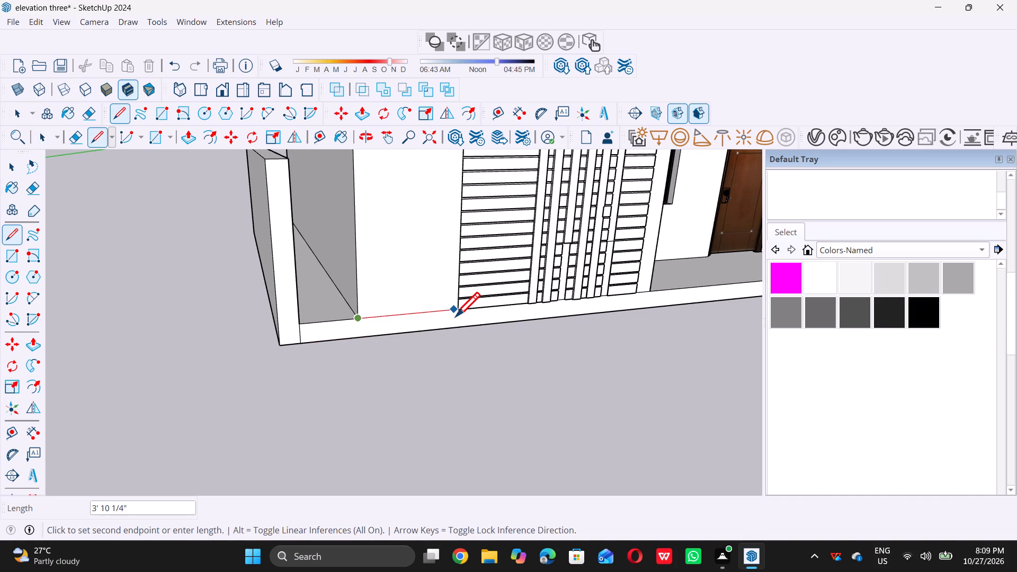
{"action": "scroll", "coordinate": [456, 316], "scroll_direction": "up", "scroll_amount": 17}
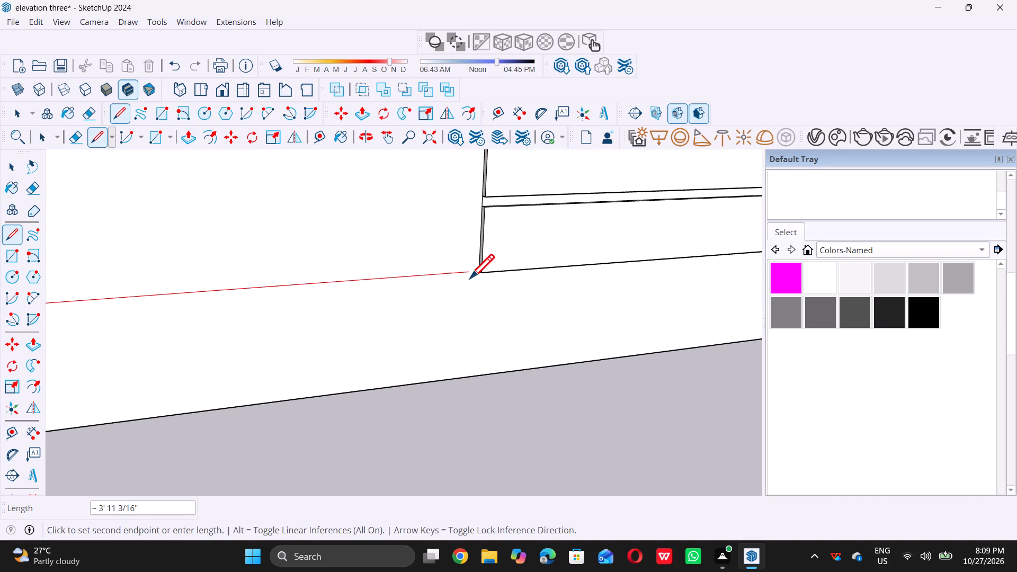
{"action": "scroll", "coordinate": [474, 267], "scroll_direction": "up", "scroll_amount": 8}
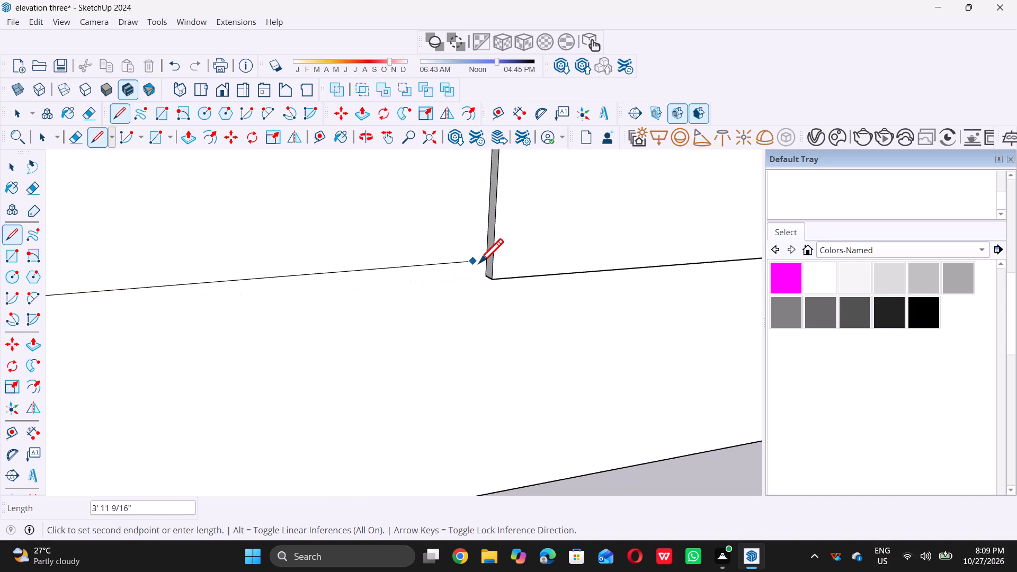
{"action": "double_click", "coordinate": [485, 275]}
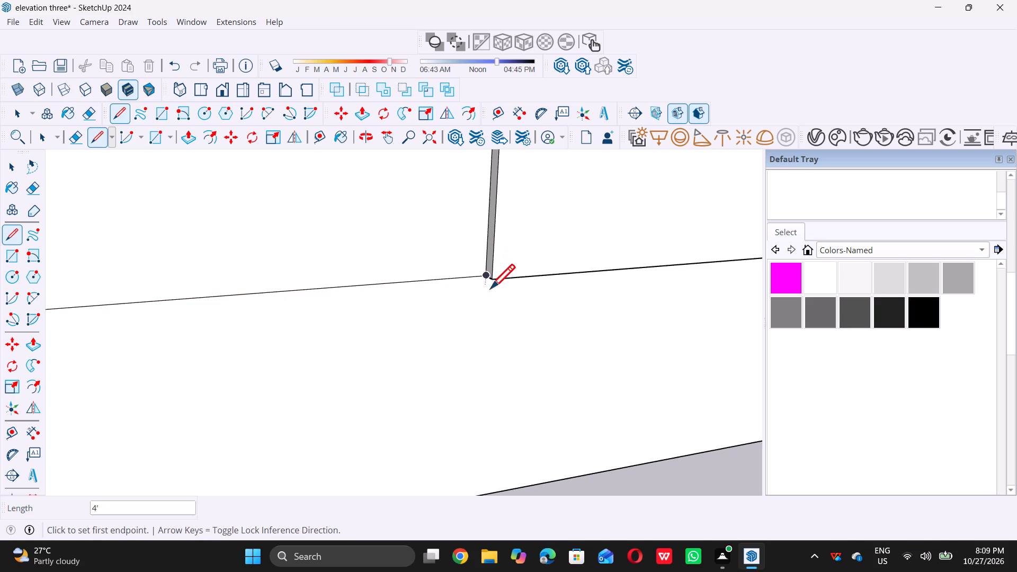
{"action": "key", "text": "space"}
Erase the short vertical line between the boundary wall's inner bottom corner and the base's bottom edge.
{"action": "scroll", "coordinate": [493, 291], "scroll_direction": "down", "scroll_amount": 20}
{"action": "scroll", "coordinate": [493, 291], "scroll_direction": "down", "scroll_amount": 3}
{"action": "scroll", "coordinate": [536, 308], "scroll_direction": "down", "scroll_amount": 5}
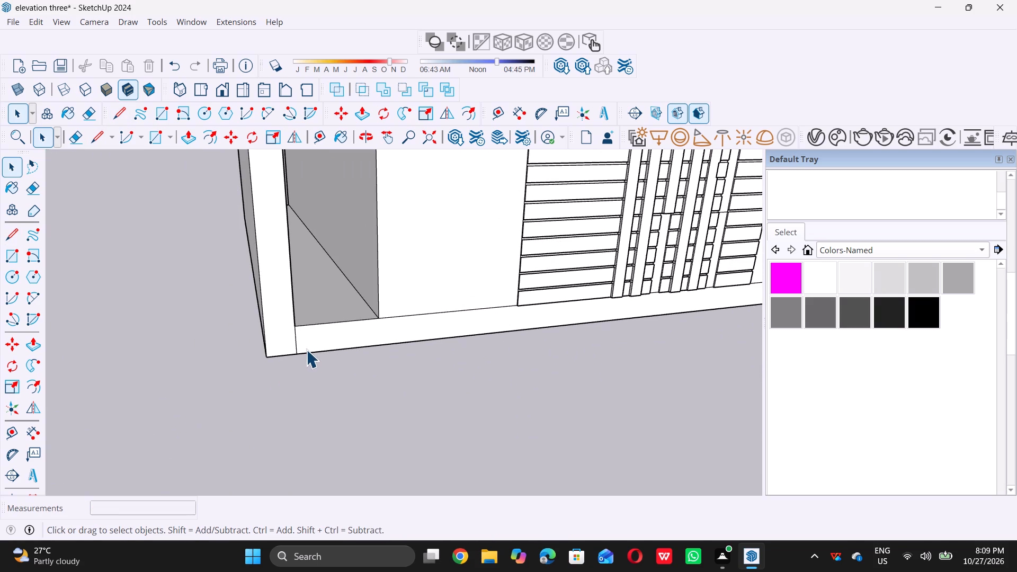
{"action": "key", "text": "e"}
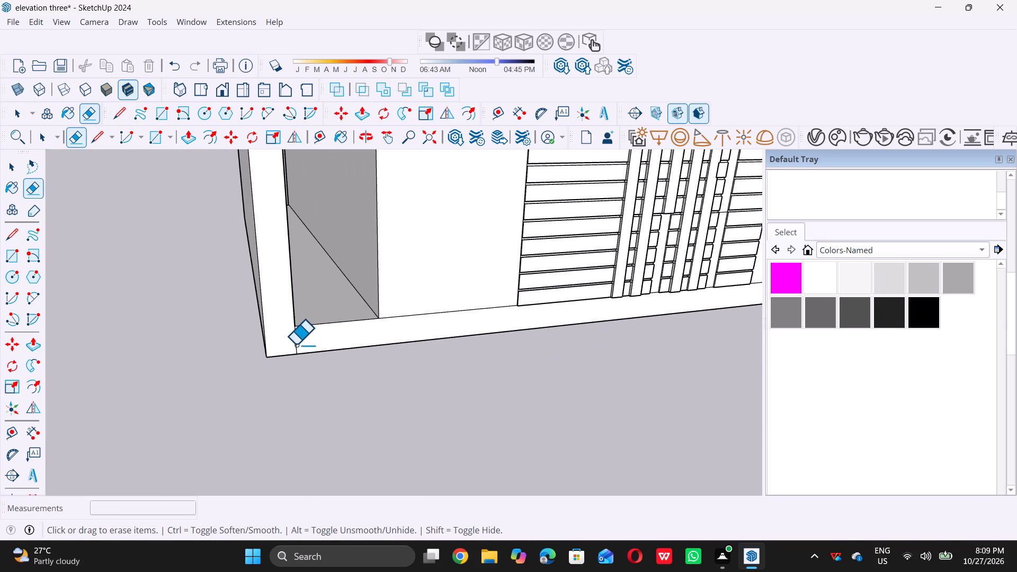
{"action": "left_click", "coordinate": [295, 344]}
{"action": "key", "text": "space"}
Erase the short vertical line below the boundary wall's inner bottom corner so wall and base share one L-shaped front face.
{"action": "left_click", "coordinate": [297, 346]}
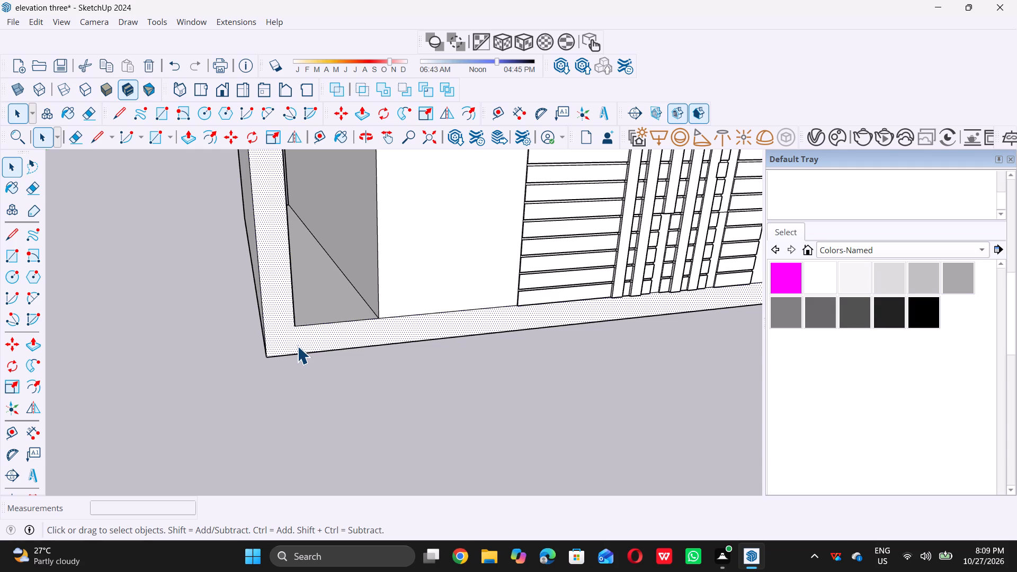
{"action": "scroll", "coordinate": [297, 346], "scroll_direction": "down", "scroll_amount": 8}
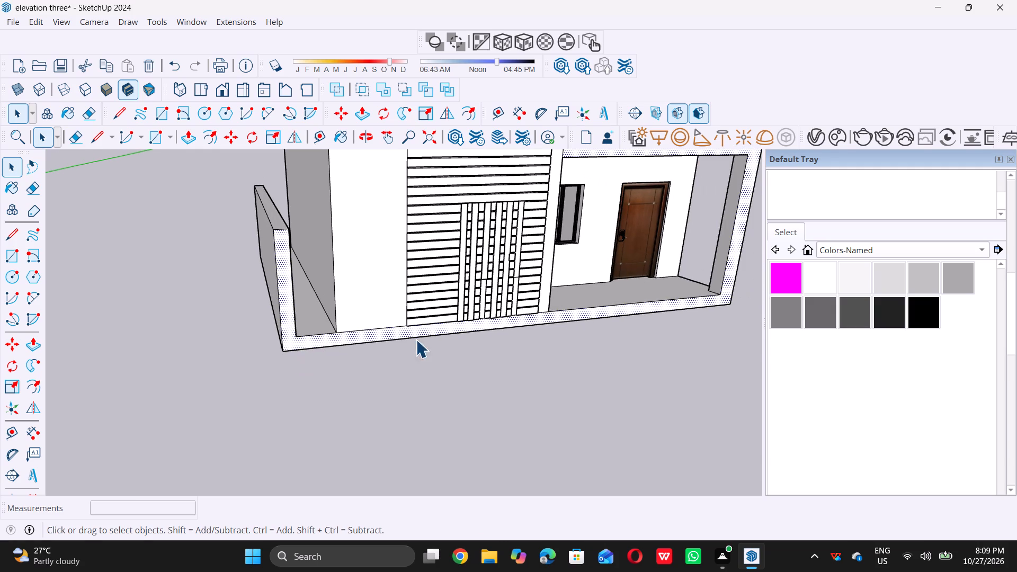
{"action": "scroll", "coordinate": [325, 370], "scroll_direction": "down", "scroll_amount": 4}
{"action": "key", "text": "space"}
Draw a 1' line across the porch pillar's base from its inner bottom corner to the outer edge.
{"action": "scroll", "coordinate": [678, 355], "scroll_direction": "up", "scroll_amount": 11}
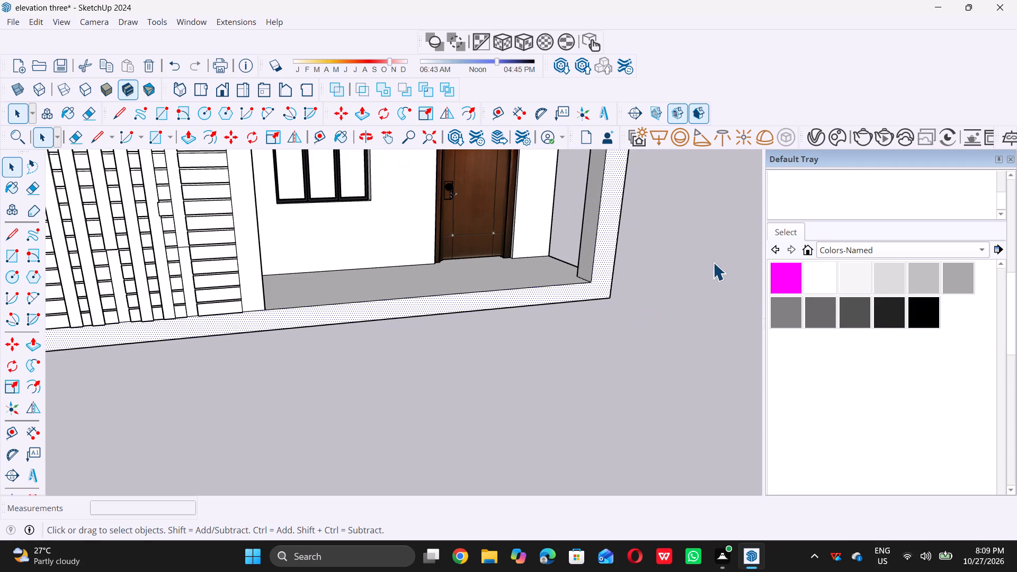
{"action": "triple_click", "coordinate": [713, 260]}
{"action": "left_click", "coordinate": [713, 260]}
{"action": "scroll", "coordinate": [599, 284], "scroll_direction": "up", "scroll_amount": 5}
{"action": "key", "text": "l"}
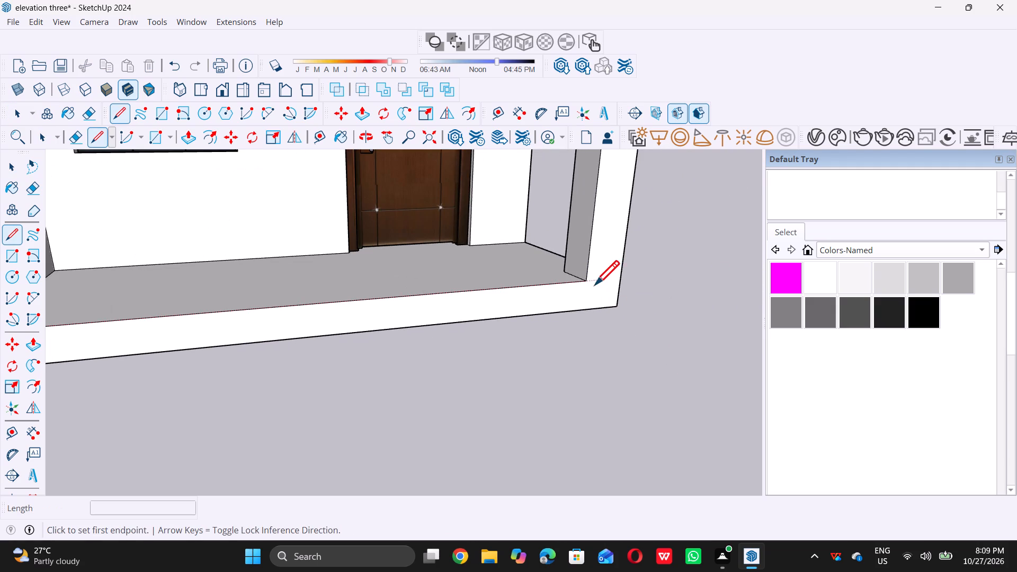
{"action": "left_click", "coordinate": [590, 281]}
{"action": "left_click", "coordinate": [620, 275]}
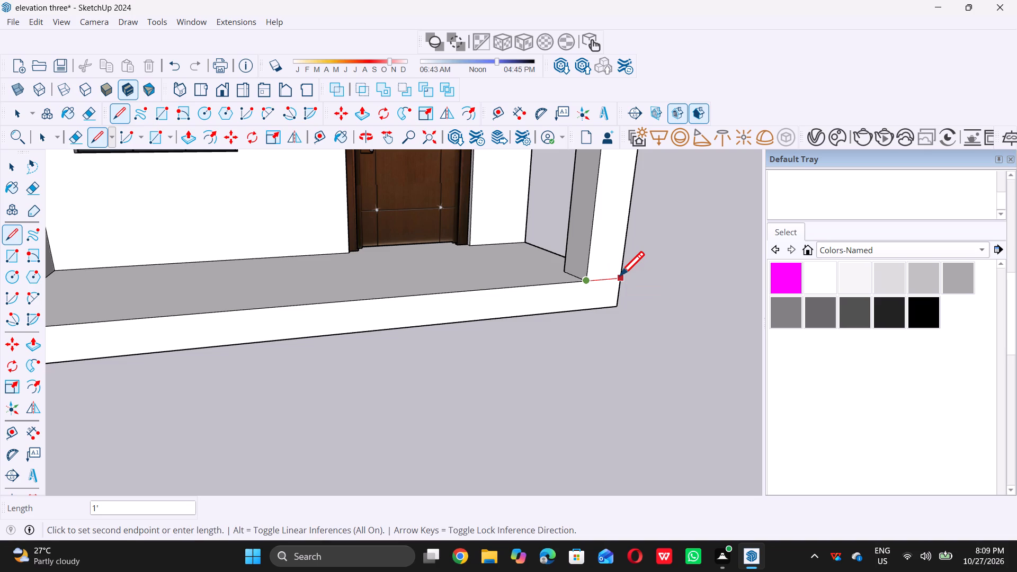
{"action": "key", "text": "space"}
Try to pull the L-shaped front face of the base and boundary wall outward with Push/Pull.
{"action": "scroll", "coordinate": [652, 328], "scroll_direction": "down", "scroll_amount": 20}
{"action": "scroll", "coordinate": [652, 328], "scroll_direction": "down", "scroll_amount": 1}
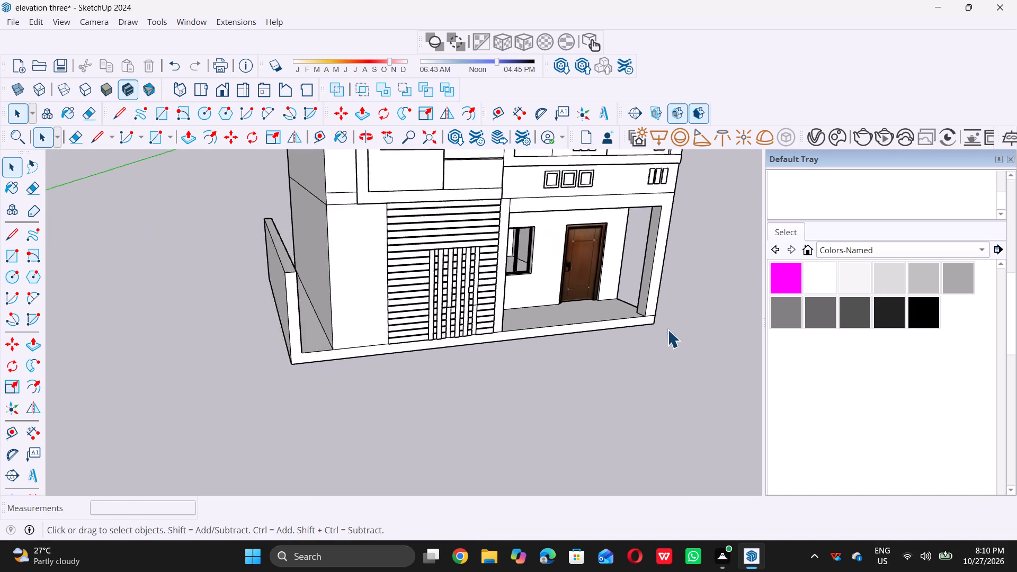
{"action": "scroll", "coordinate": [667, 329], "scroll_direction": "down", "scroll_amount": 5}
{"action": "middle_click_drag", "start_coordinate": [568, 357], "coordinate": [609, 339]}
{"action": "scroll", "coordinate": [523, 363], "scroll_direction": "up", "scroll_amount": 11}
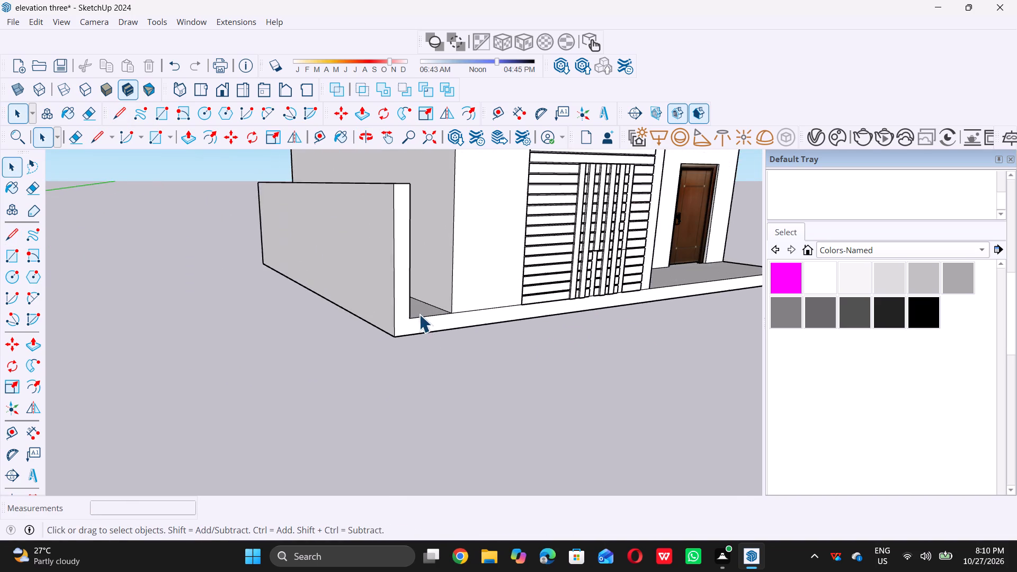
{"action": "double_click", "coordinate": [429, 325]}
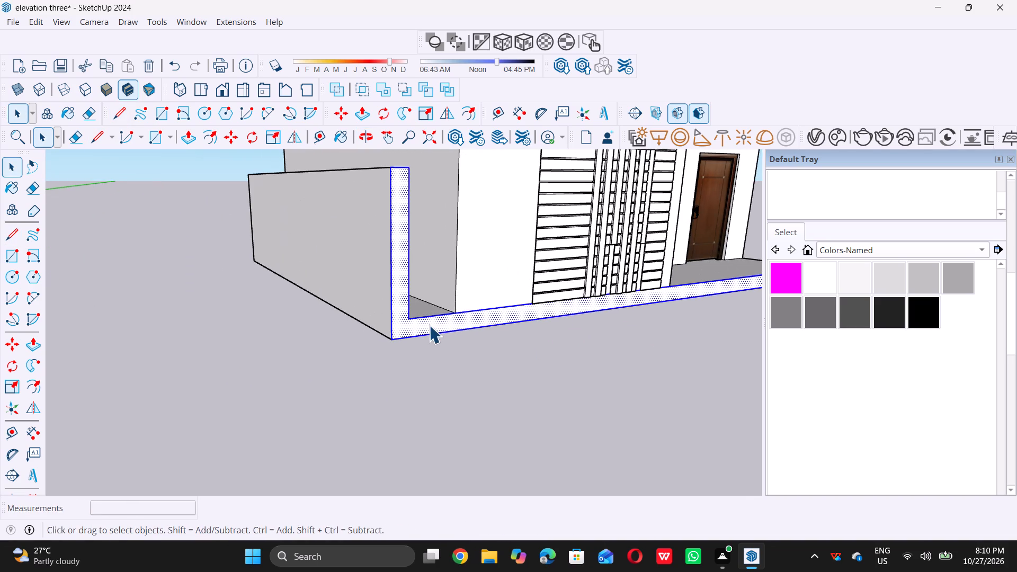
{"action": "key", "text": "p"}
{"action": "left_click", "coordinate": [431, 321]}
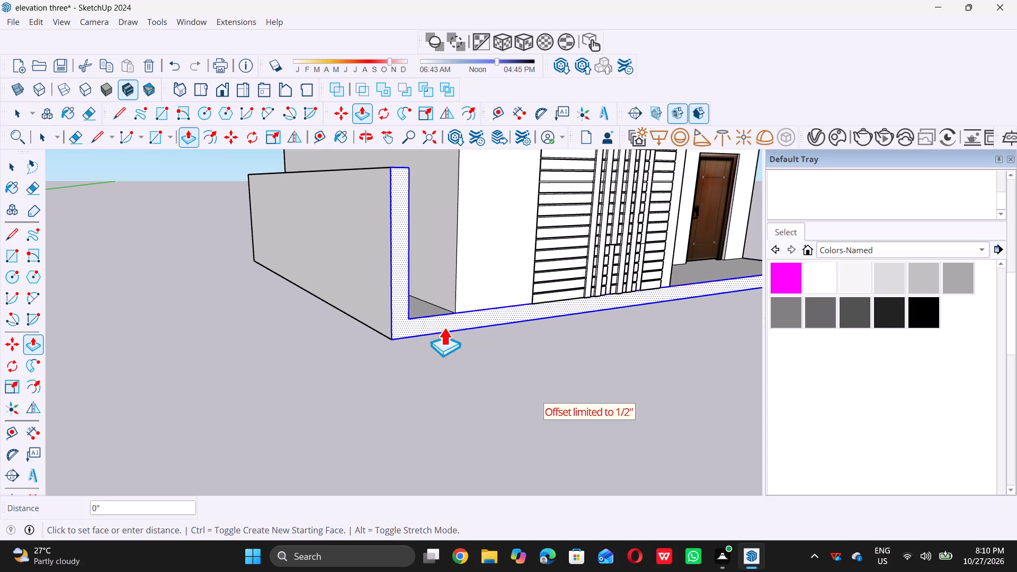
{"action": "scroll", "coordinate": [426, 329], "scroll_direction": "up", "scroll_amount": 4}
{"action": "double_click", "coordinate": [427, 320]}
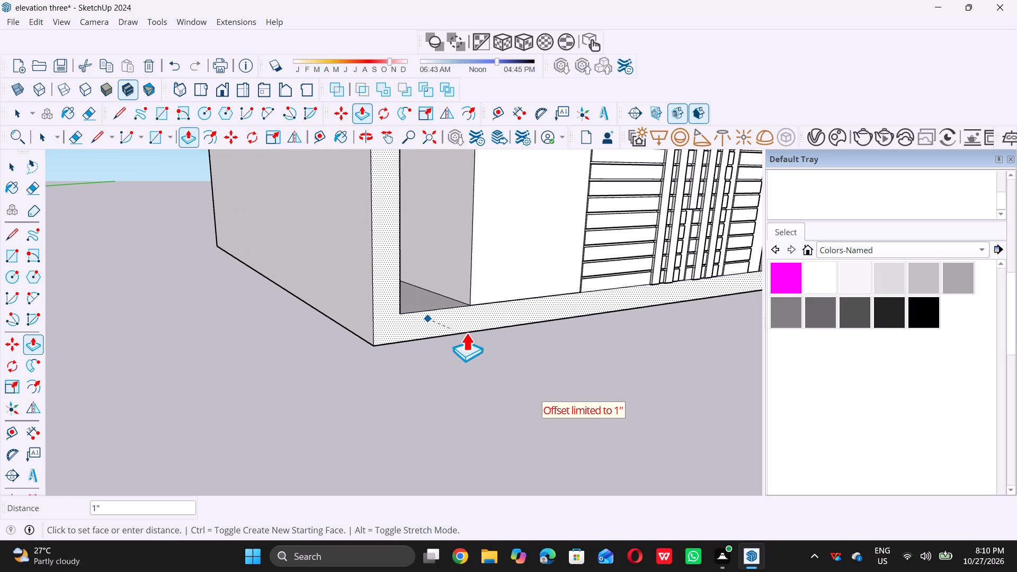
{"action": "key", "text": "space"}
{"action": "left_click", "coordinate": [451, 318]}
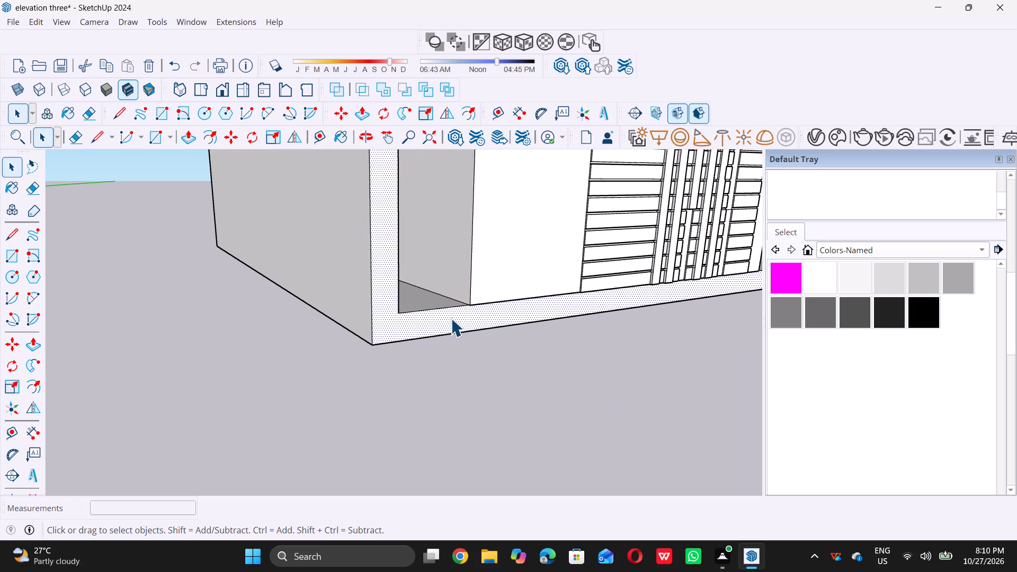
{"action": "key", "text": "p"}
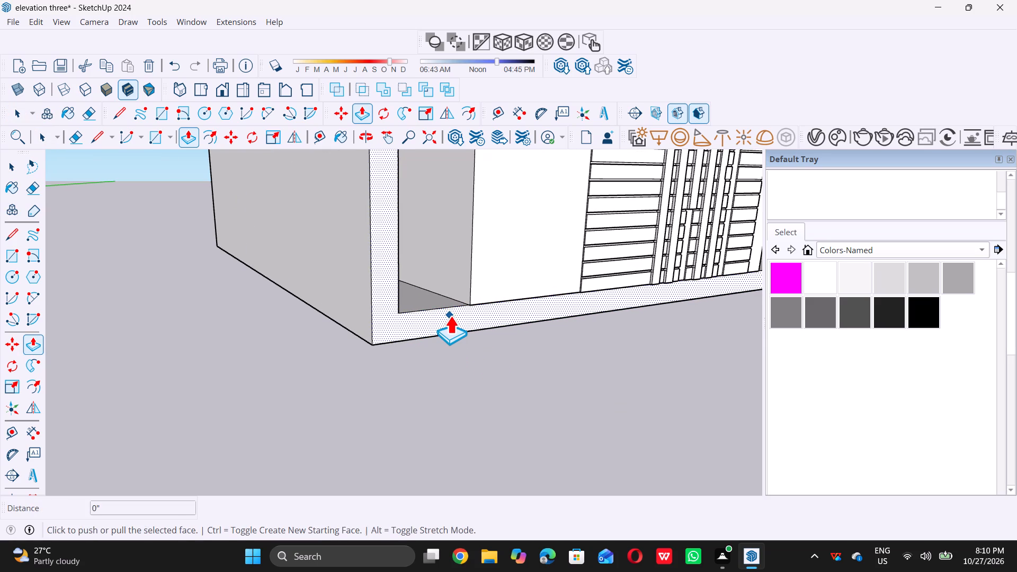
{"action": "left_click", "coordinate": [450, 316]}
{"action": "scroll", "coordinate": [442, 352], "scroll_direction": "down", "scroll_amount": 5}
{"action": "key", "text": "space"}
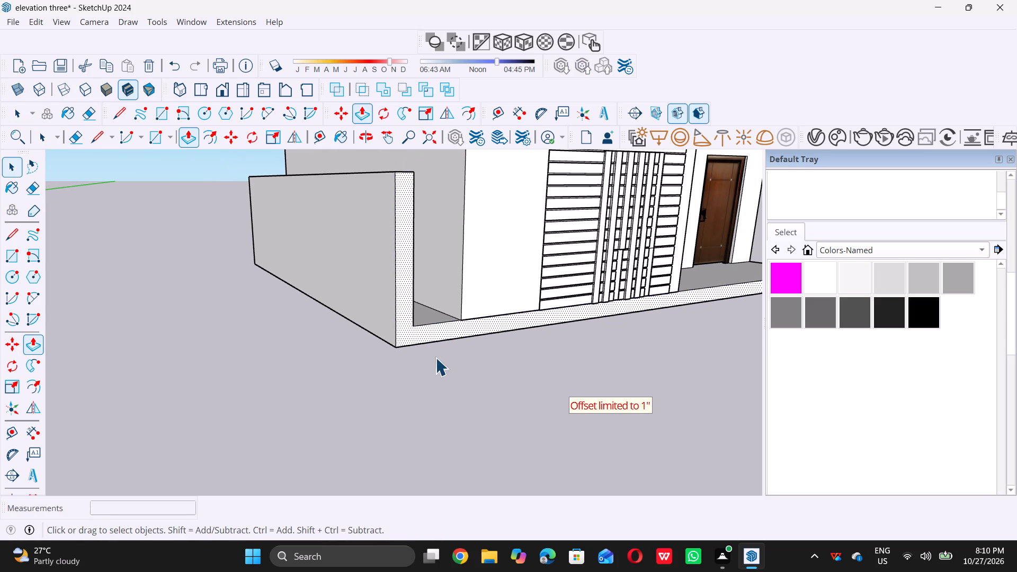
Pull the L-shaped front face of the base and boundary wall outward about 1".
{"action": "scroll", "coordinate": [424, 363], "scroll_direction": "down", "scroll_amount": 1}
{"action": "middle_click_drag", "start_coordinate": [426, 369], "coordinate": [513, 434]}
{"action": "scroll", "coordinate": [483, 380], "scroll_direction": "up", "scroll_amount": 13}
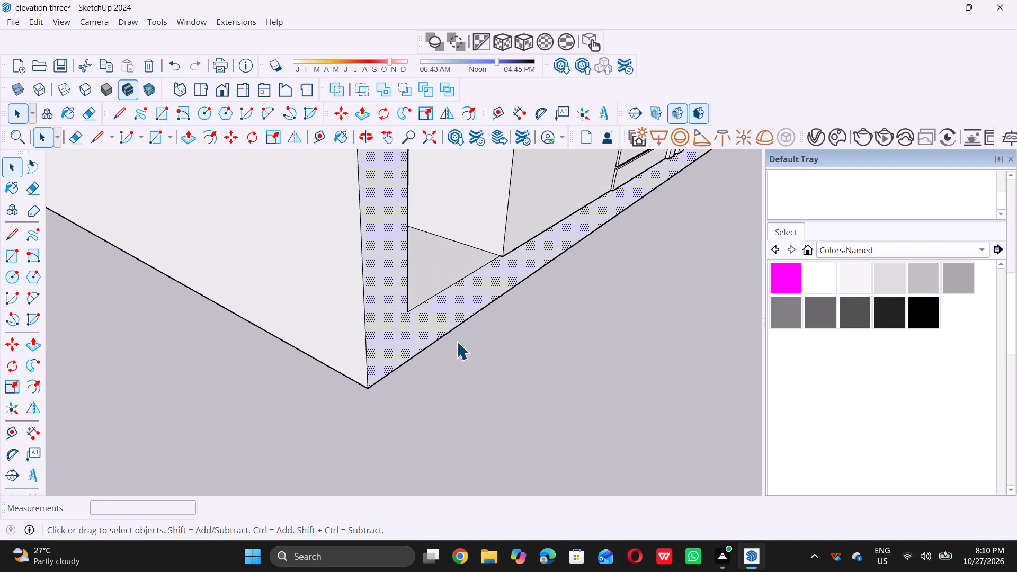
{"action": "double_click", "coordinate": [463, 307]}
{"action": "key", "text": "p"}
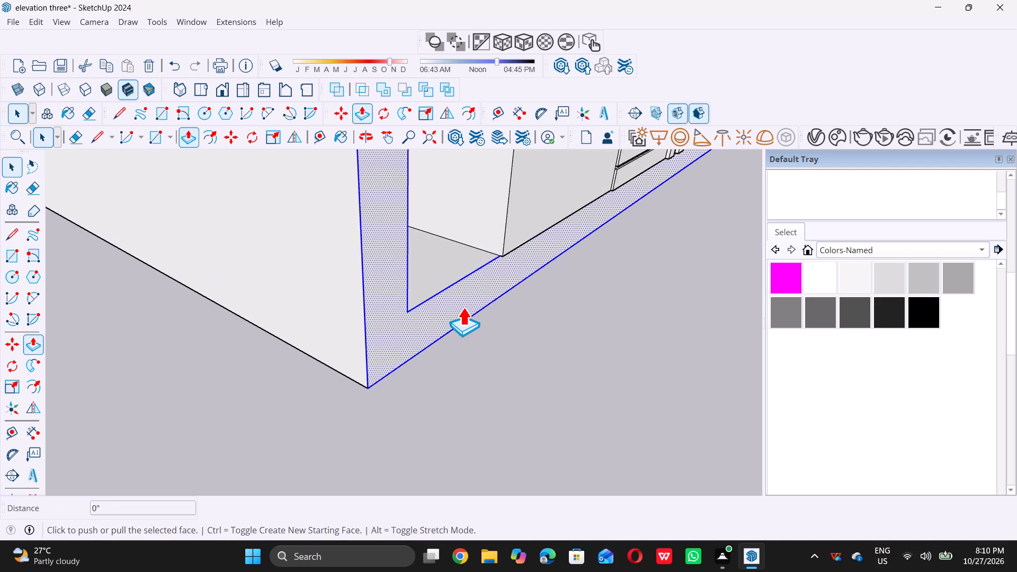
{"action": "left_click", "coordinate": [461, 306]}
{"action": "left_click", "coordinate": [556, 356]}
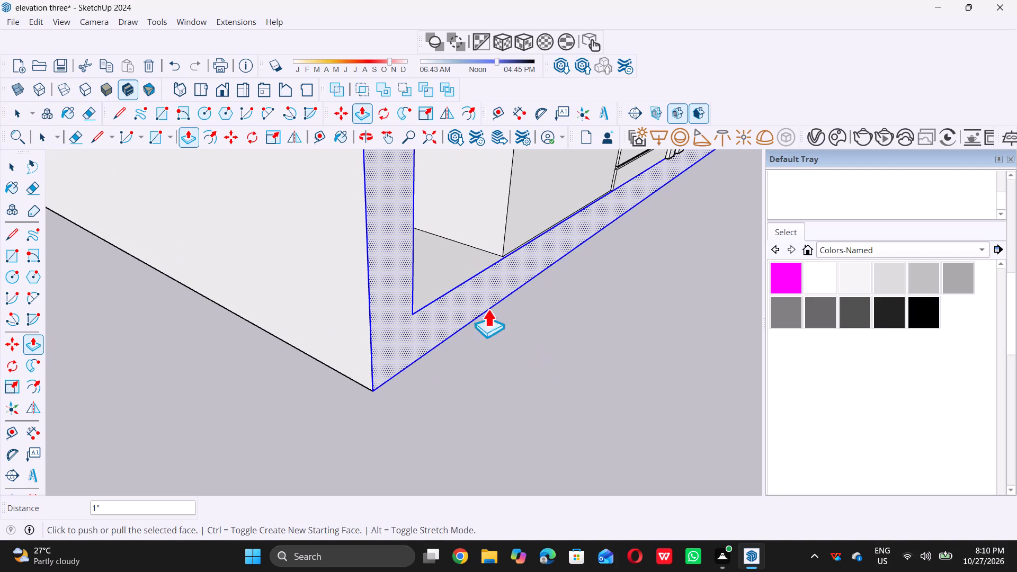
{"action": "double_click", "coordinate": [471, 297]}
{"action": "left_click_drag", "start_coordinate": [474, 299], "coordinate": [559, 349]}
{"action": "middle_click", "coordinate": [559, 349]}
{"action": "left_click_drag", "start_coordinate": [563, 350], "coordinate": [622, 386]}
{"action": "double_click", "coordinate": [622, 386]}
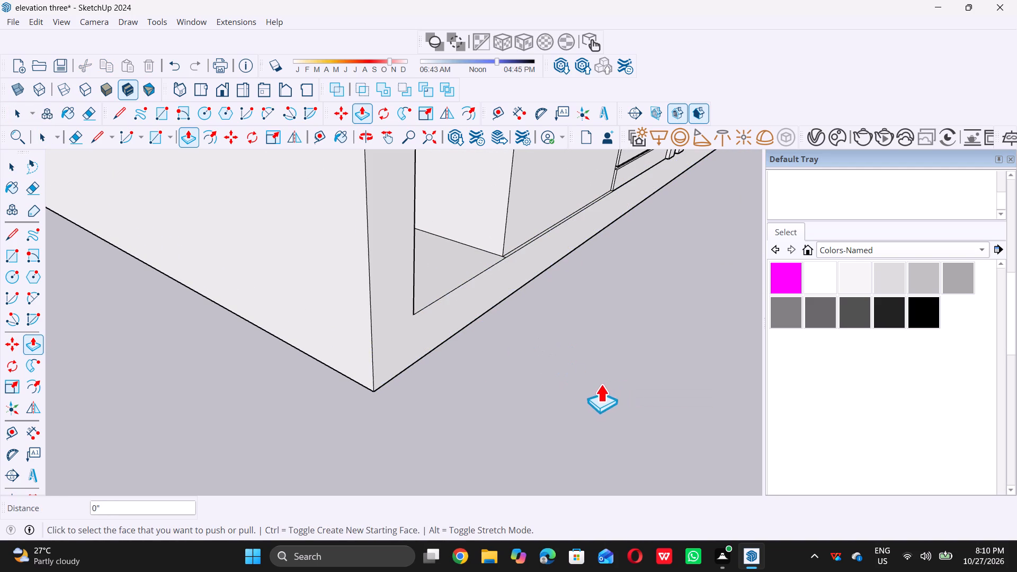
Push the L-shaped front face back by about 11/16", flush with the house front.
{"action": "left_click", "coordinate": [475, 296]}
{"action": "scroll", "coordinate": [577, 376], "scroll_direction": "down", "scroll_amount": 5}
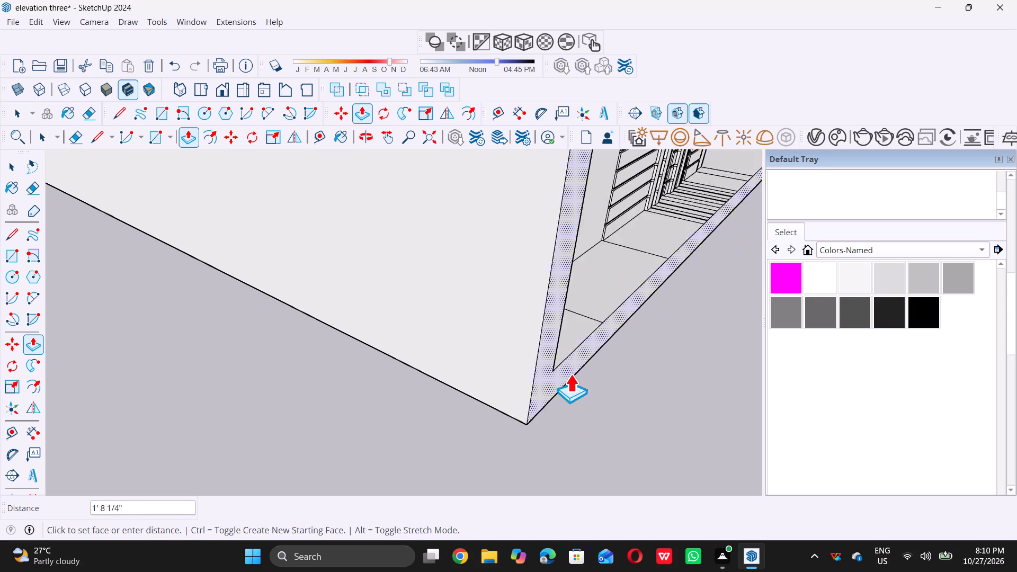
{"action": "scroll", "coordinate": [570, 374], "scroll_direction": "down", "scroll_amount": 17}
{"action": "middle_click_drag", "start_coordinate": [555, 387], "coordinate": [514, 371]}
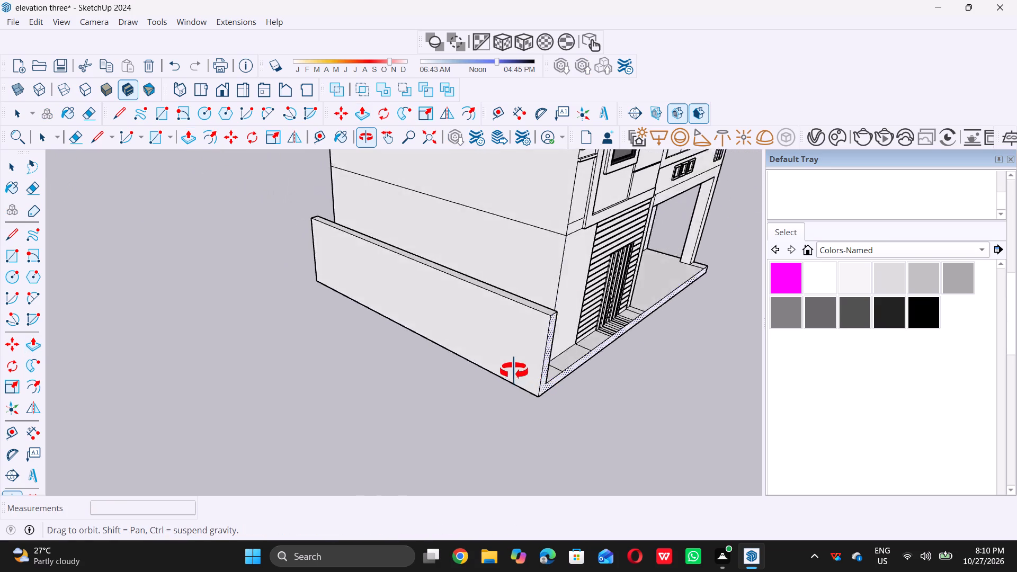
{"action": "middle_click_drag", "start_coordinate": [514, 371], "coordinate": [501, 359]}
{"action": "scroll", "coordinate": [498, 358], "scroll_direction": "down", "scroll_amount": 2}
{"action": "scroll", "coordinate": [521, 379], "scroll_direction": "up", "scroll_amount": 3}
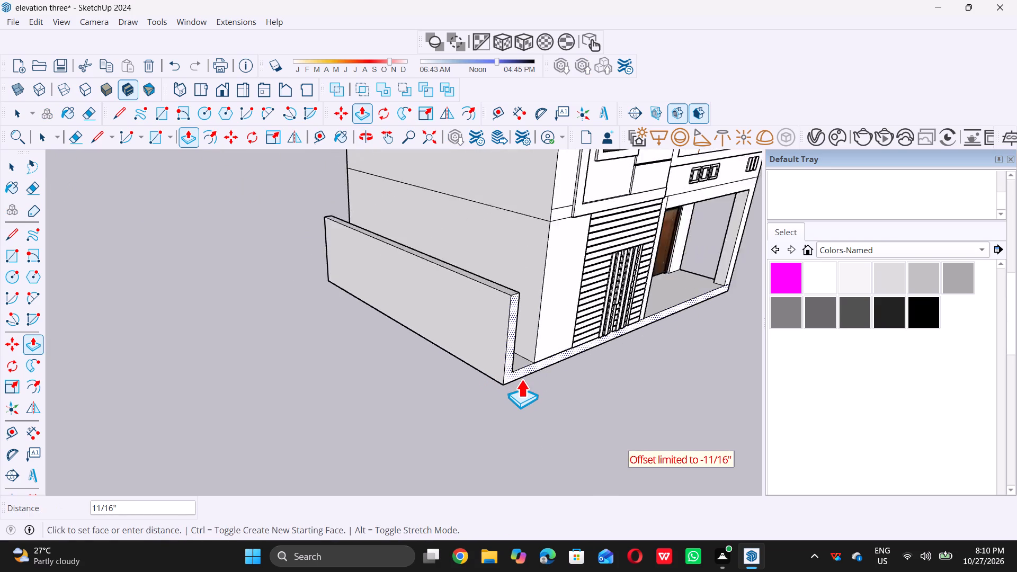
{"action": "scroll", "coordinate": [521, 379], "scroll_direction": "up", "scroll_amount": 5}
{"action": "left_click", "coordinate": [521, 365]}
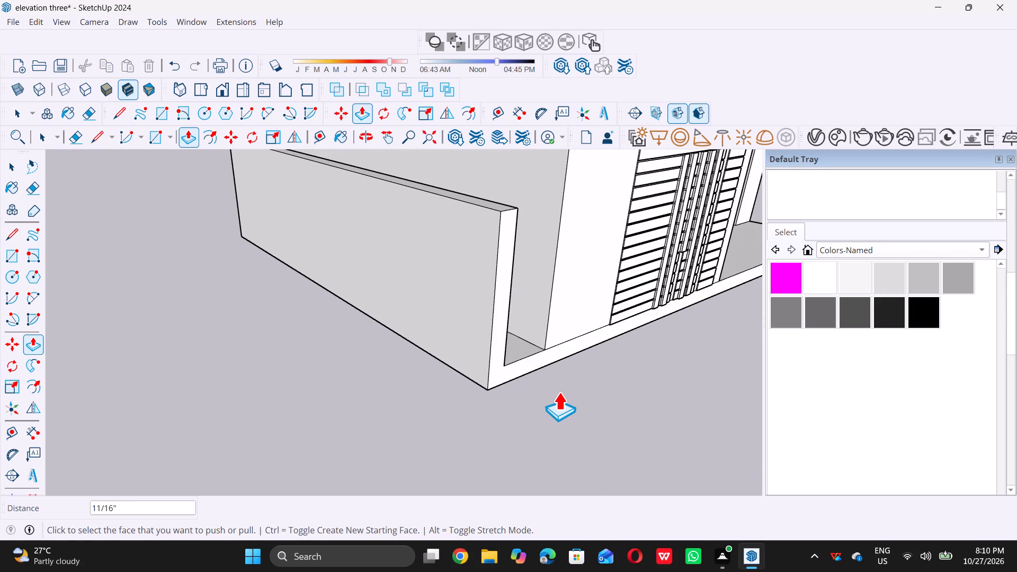
Extrude the L-shaped front face of the base and boundary wall 3' outward as a new section.
{"action": "left_click", "coordinate": [529, 363]}
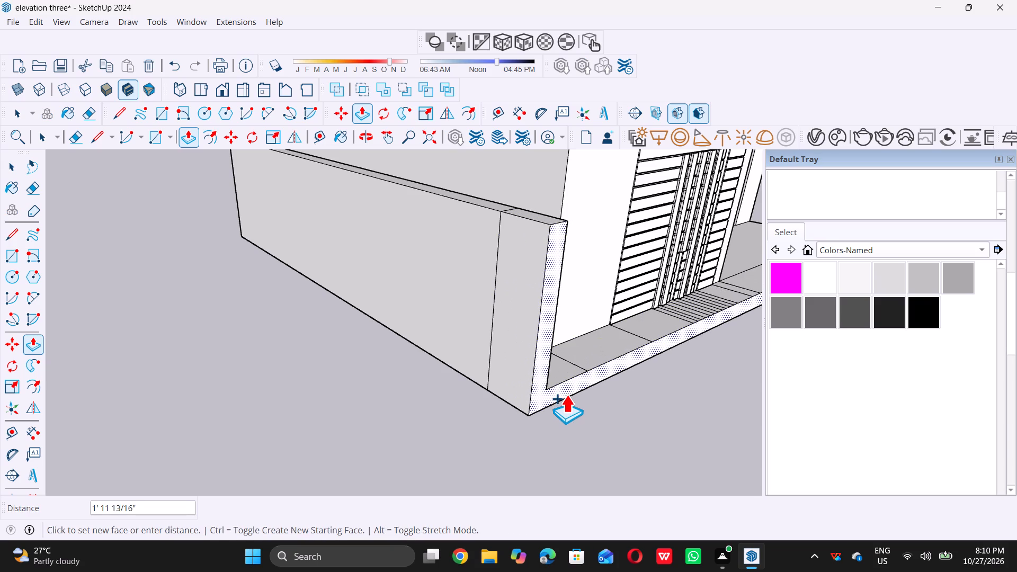
{"action": "key", "text": "3"}
{"action": "key", "text": "apostrophe"}
{"action": "key", "text": "Return"}
{"action": "key", "text": "space"}
Erase the seam lines crossing the projecting ledge's top in front of the plain wall and slatted panel.
{"action": "scroll", "coordinate": [534, 403], "scroll_direction": "down", "scroll_amount": 4}
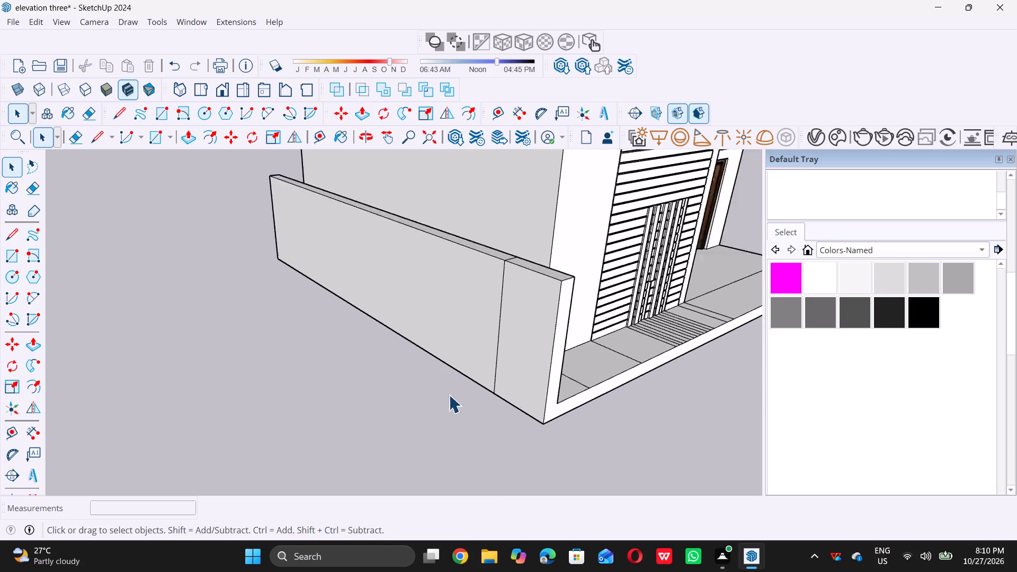
{"action": "scroll", "coordinate": [449, 395], "scroll_direction": "down", "scroll_amount": 7}
{"action": "scroll", "coordinate": [489, 344], "scroll_direction": "down", "scroll_amount": 5}
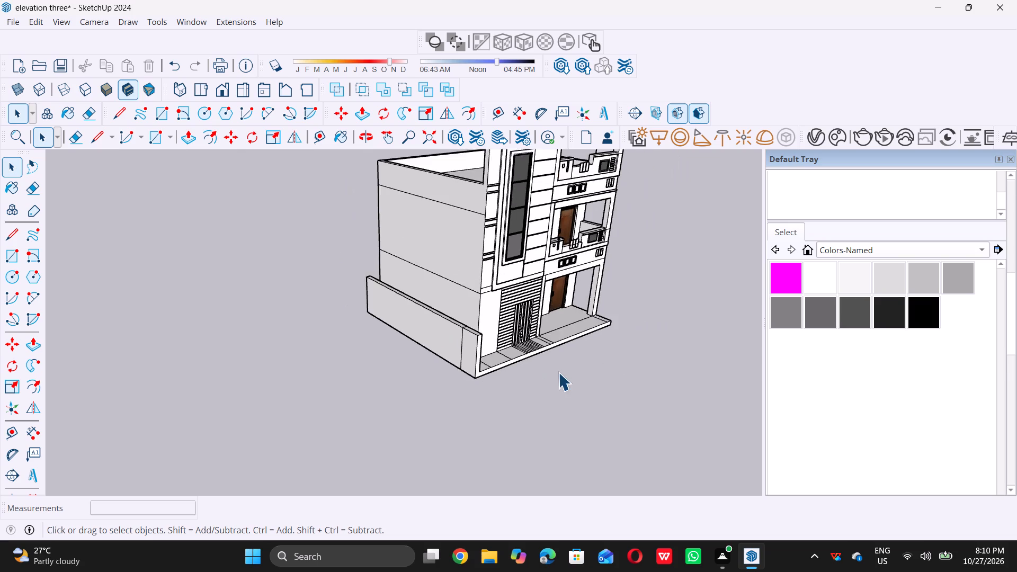
{"action": "scroll", "coordinate": [560, 373], "scroll_direction": "up", "scroll_amount": 9}
{"action": "key", "text": "e"}
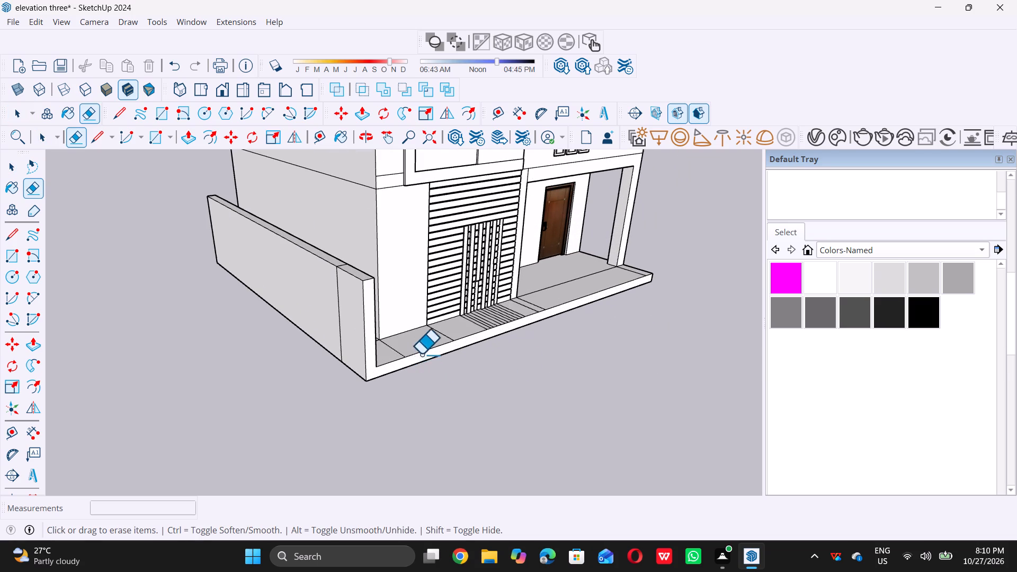
{"action": "scroll", "coordinate": [422, 350], "scroll_direction": "up", "scroll_amount": 3}
{"action": "left_click_drag", "start_coordinate": [377, 355], "coordinate": [434, 341]}
{"action": "left_click_drag", "start_coordinate": [435, 340], "coordinate": [457, 334]}
{"action": "left_click_drag", "start_coordinate": [461, 332], "coordinate": [469, 330]}
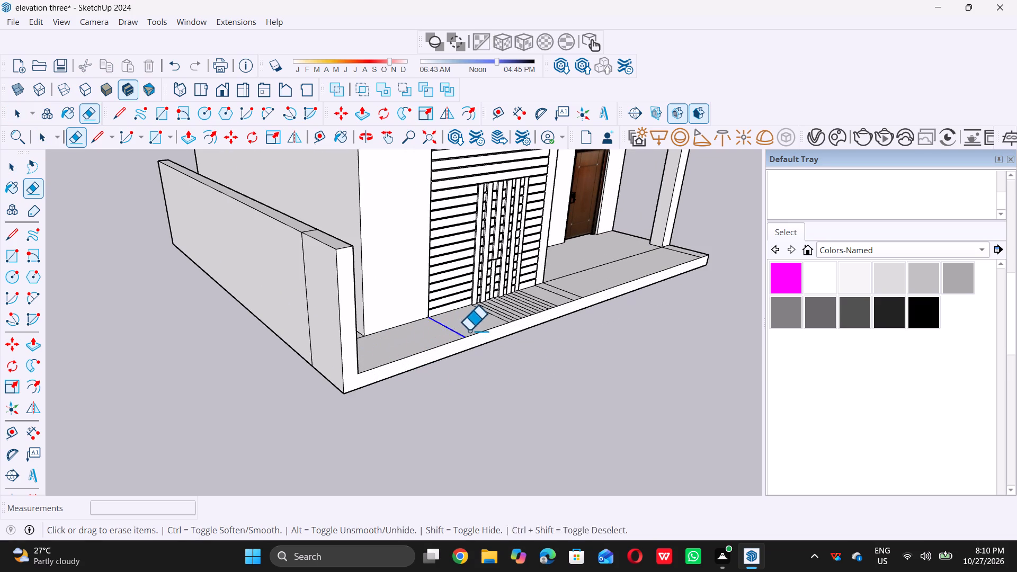
{"action": "left_click_drag", "start_coordinate": [469, 330], "coordinate": [573, 292]}
{"action": "double_click", "coordinate": [573, 292]}
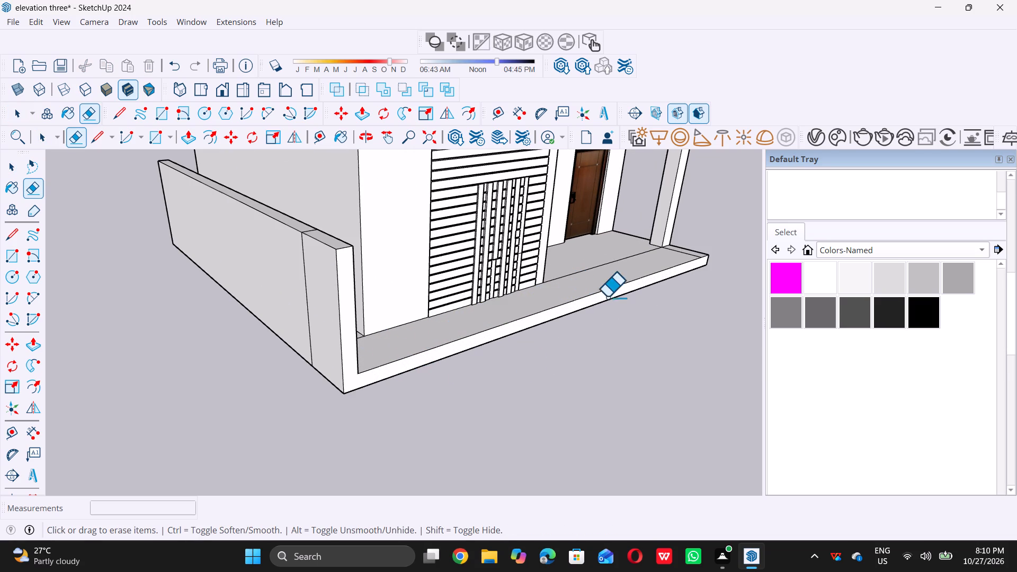
Erase the seam line beside the porch pillar's base and the long line between the porch floor and the ledge.
{"action": "scroll", "coordinate": [668, 251], "scroll_direction": "up", "scroll_amount": 9}
{"action": "left_click", "coordinate": [680, 250]}
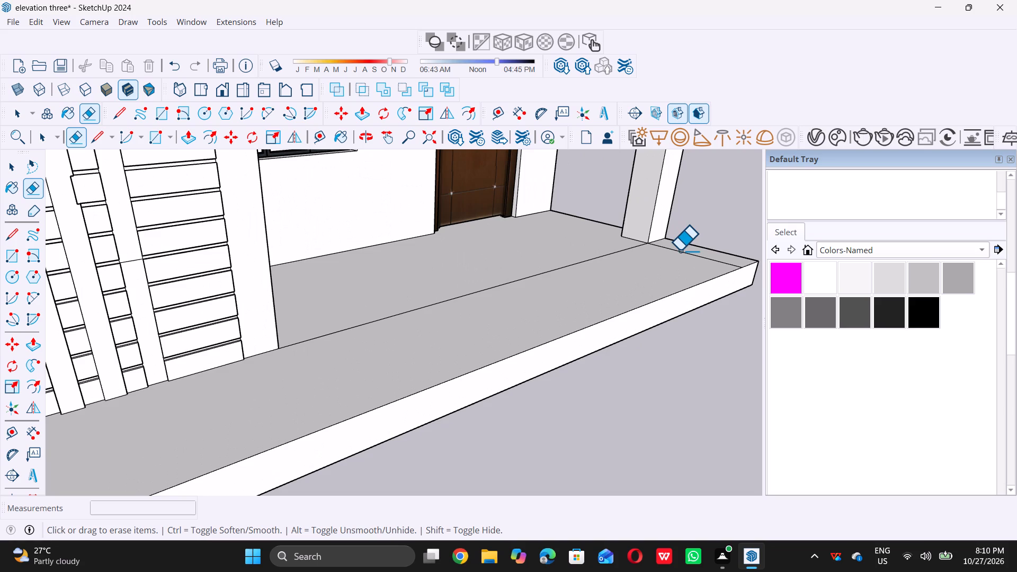
{"action": "left_click", "coordinate": [592, 257]}
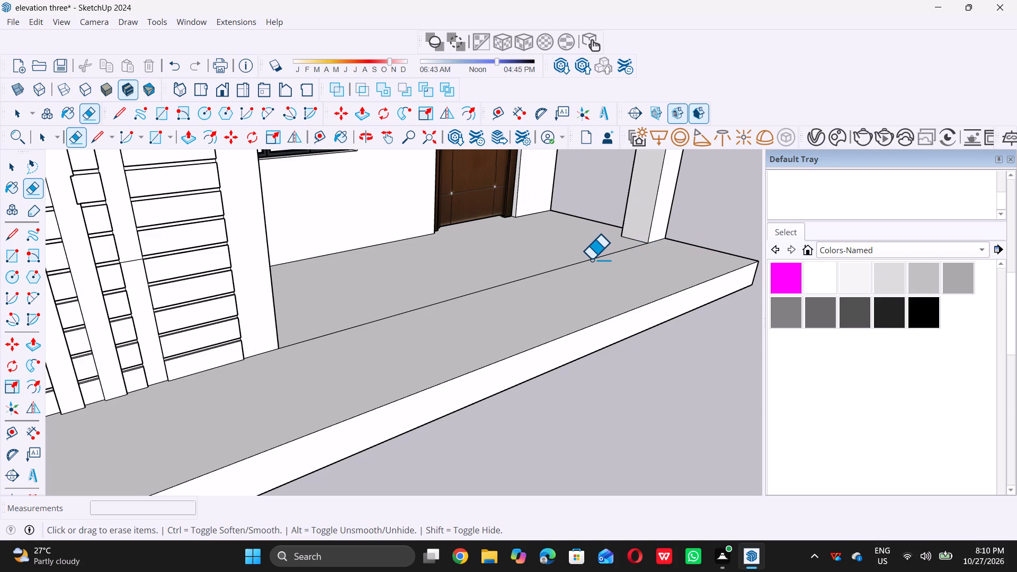
{"action": "left_click", "coordinate": [590, 259]}
{"action": "key", "text": "space"}
Place a guide line 9" in from the front edge of the projecting ledge's top.
{"action": "scroll", "coordinate": [398, 427], "scroll_direction": "down", "scroll_amount": 11}
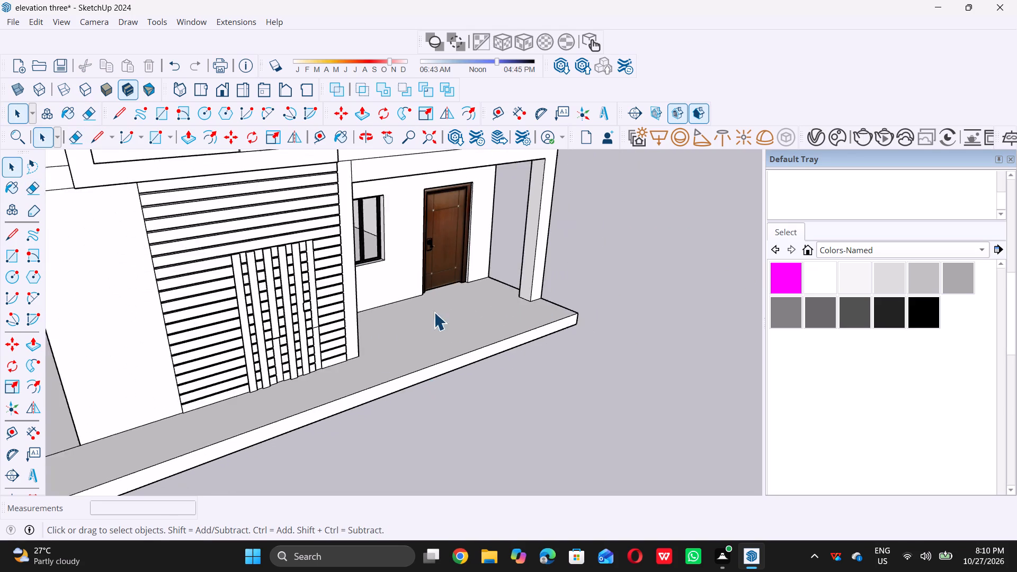
{"action": "scroll", "coordinate": [275, 374], "scroll_direction": "down", "scroll_amount": 5}
{"action": "middle_click_drag", "start_coordinate": [260, 385], "coordinate": [369, 424]}
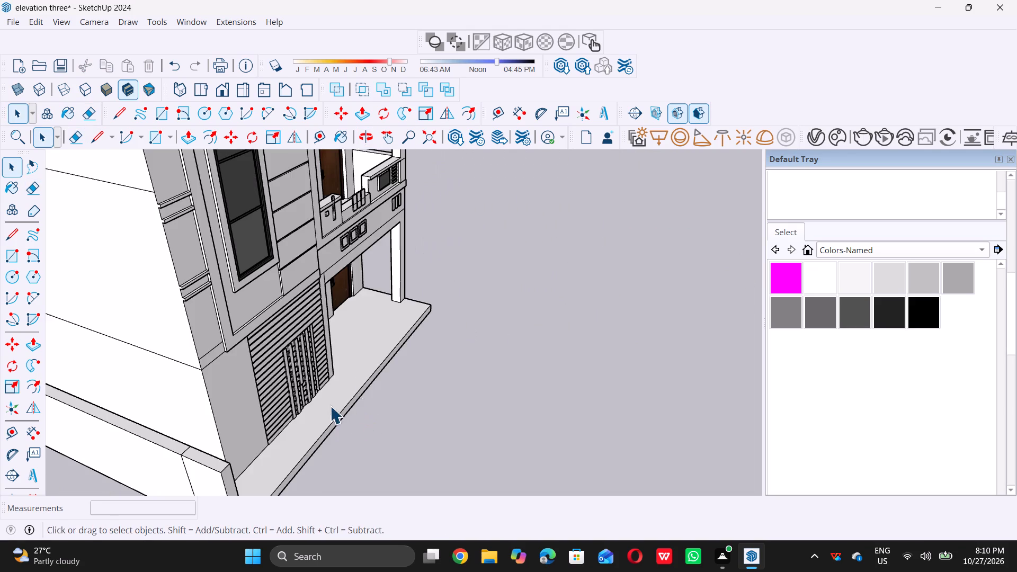
{"action": "scroll", "coordinate": [361, 369], "scroll_direction": "down", "scroll_amount": 5}
{"action": "scroll", "coordinate": [337, 414], "scroll_direction": "up", "scroll_amount": 9}
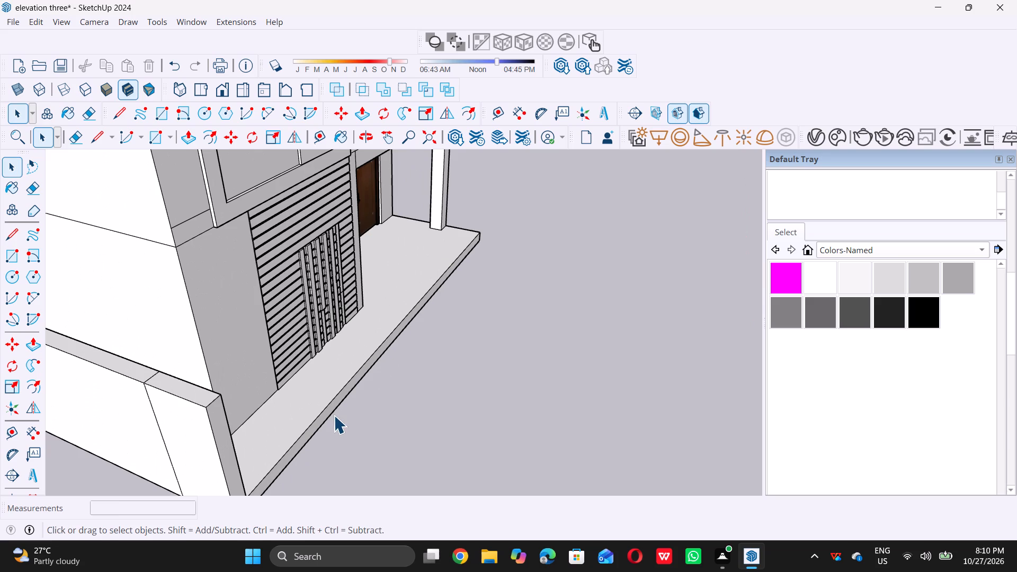
{"action": "key", "text": "t"}
{"action": "left_click", "coordinate": [344, 381]}
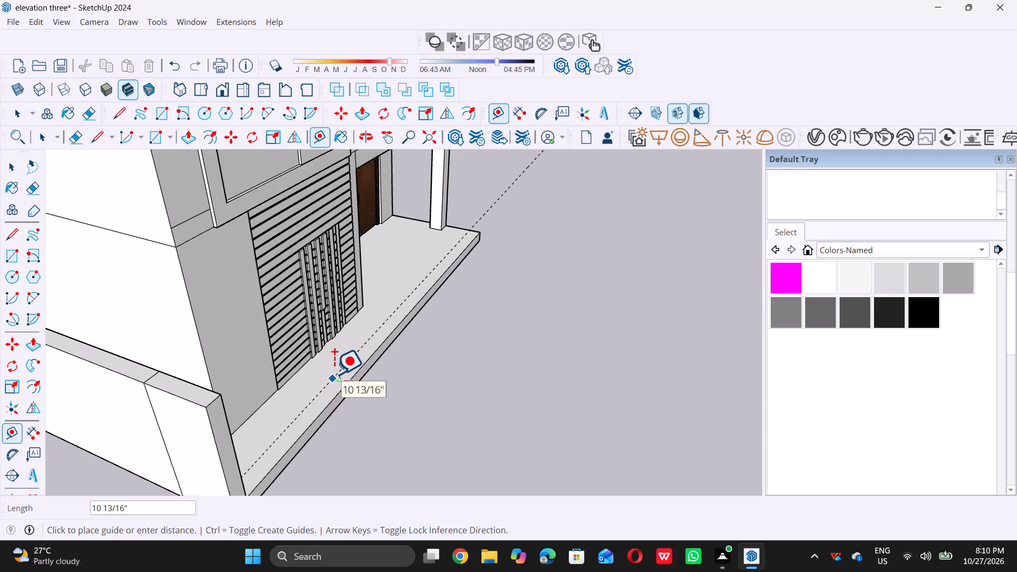
{"action": "key", "text": "9"}
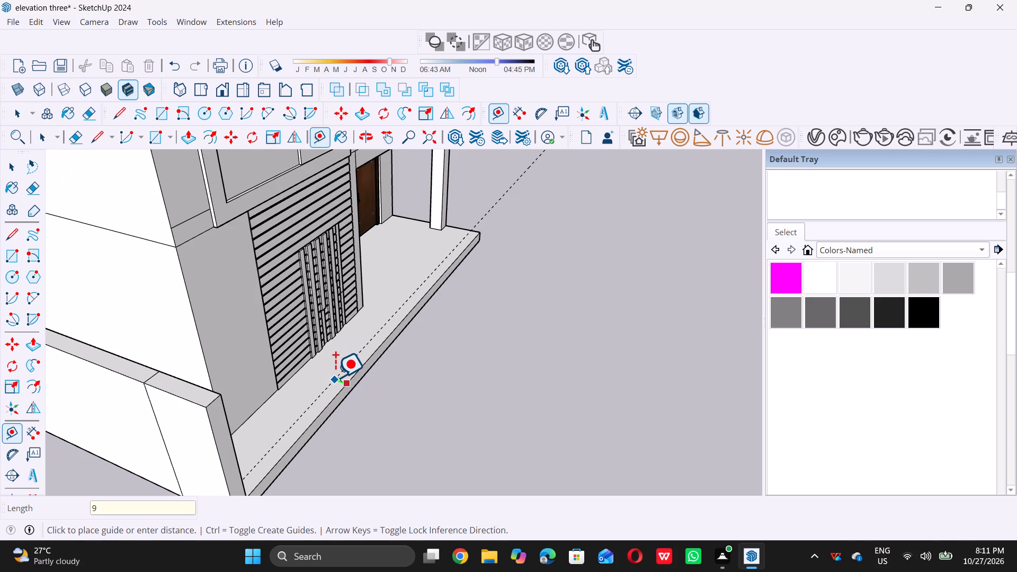
{"action": "key", "text": "shift+quotedbl"}
{"action": "key", "text": "Return"}
{"action": "key", "text": "space"}
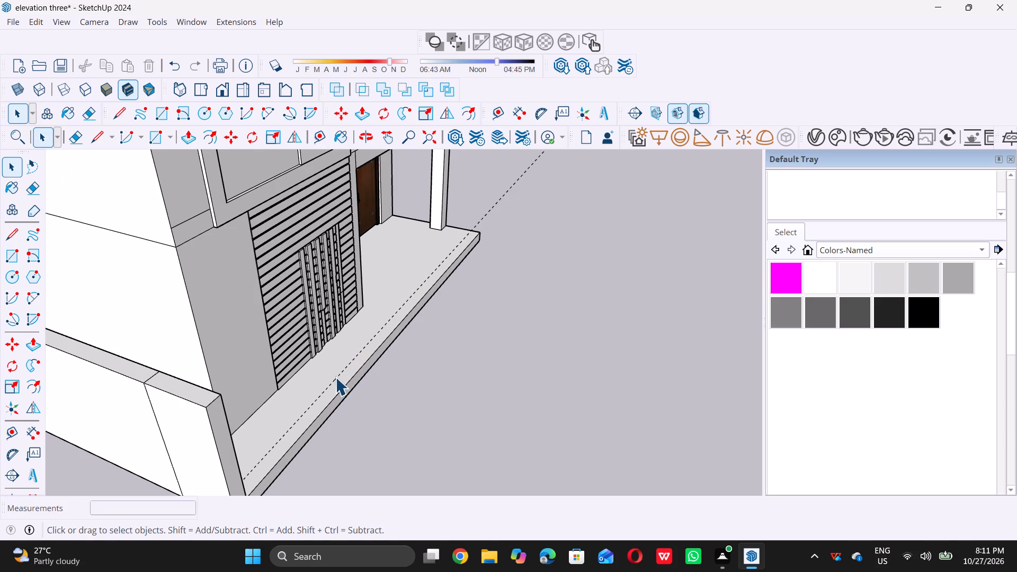
Draw a 9" by 29' 2" rectangle on the ledge's top, between the guide line and the front edge.
{"action": "scroll", "coordinate": [331, 379], "scroll_direction": "down", "scroll_amount": 12}
{"action": "middle_click_drag", "start_coordinate": [427, 307], "coordinate": [162, 416]}
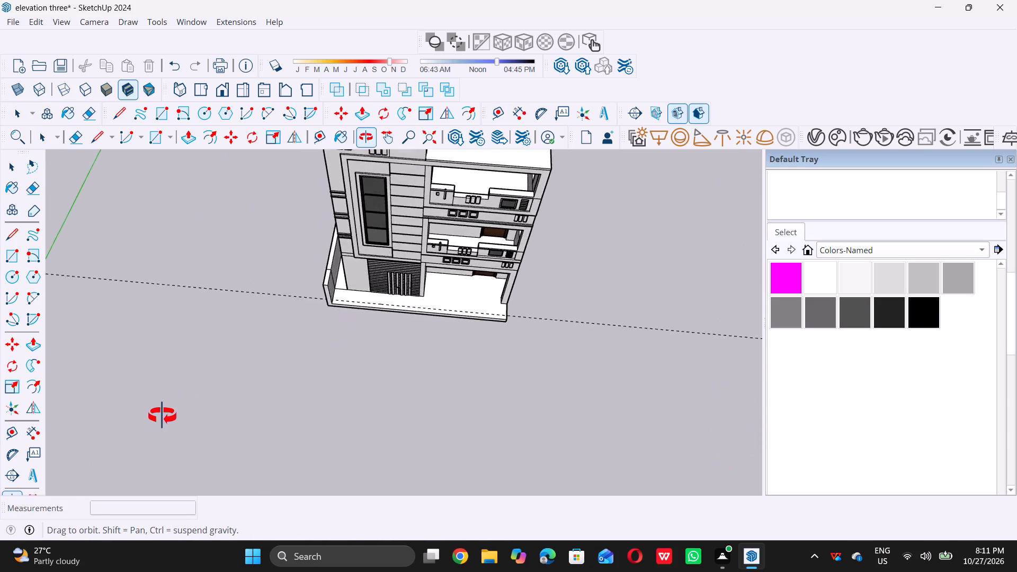
{"action": "middle_click_drag", "start_coordinate": [162, 416], "coordinate": [123, 423]}
{"action": "scroll", "coordinate": [447, 346], "scroll_direction": "up", "scroll_amount": 10}
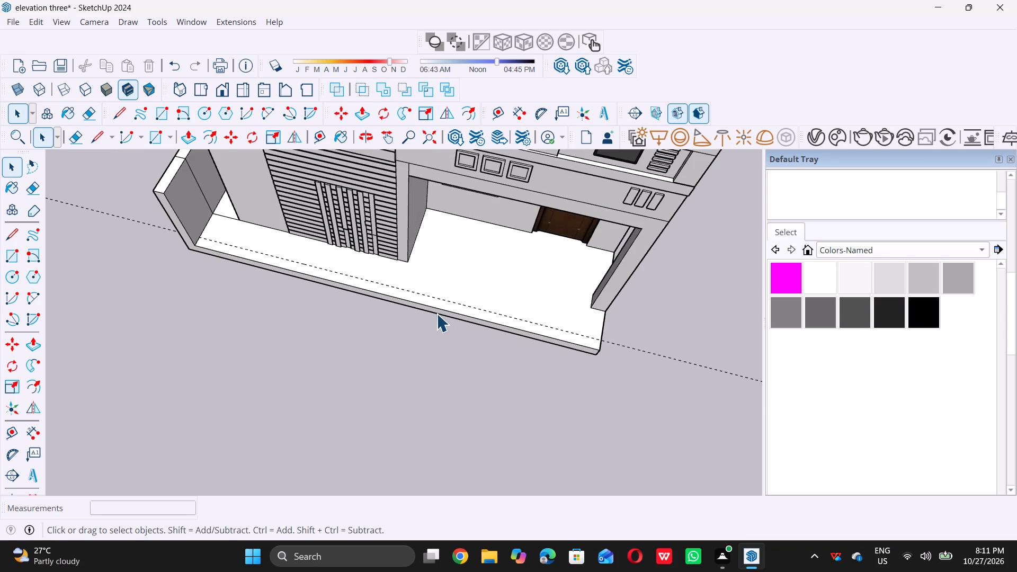
{"action": "key", "text": "r"}
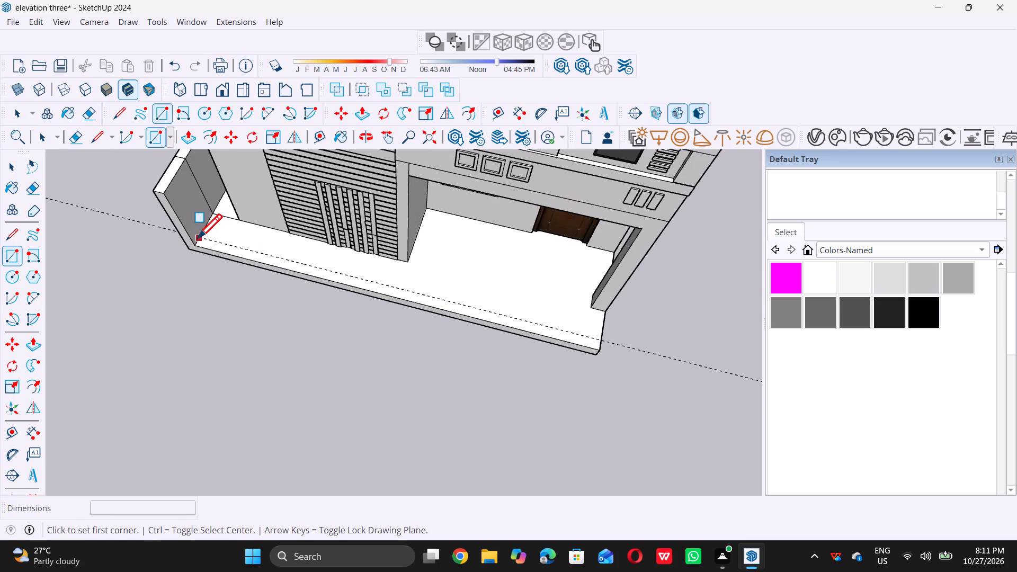
{"action": "triple_click", "coordinate": [200, 235]}
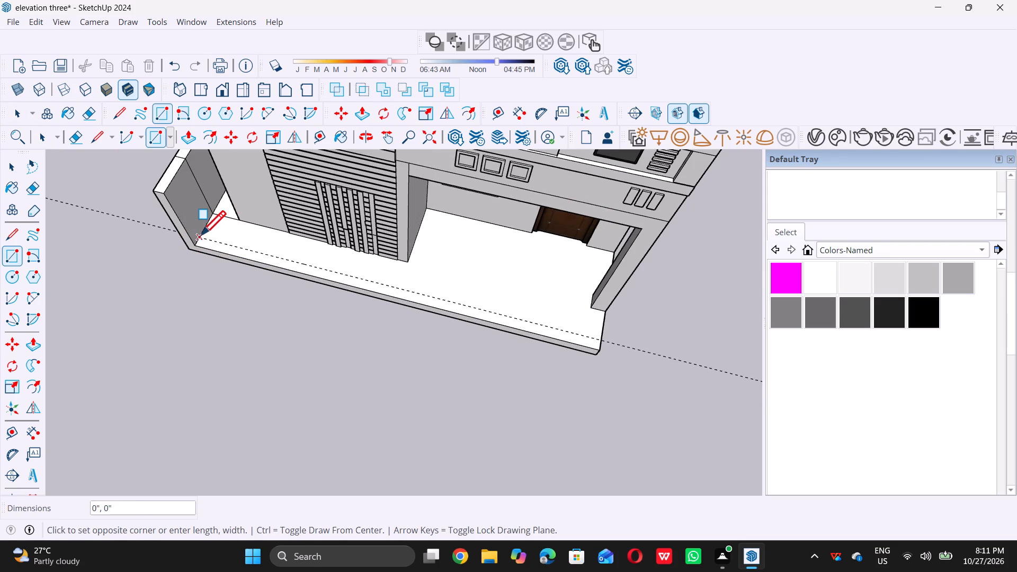
{"action": "left_click", "coordinate": [600, 346]}
{"action": "key", "text": "space"}
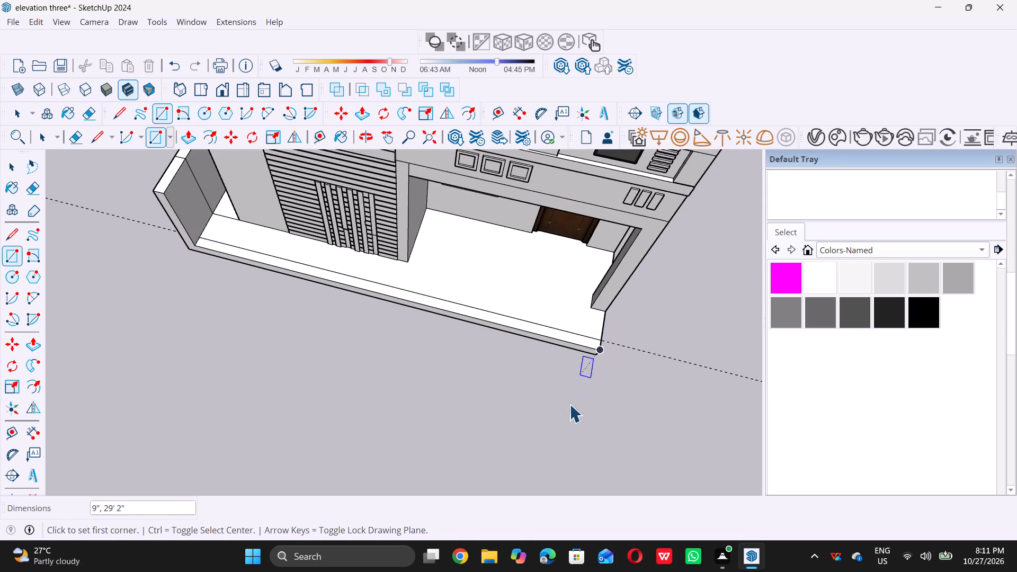
Extrude the 9" front strip upward to the height of the side boundary wall's top.
{"action": "scroll", "coordinate": [561, 419], "scroll_direction": "down", "scroll_amount": 10}
{"action": "middle_click_drag", "start_coordinate": [370, 381], "coordinate": [337, 285]}
{"action": "scroll", "coordinate": [363, 326], "scroll_direction": "up", "scroll_amount": 8}
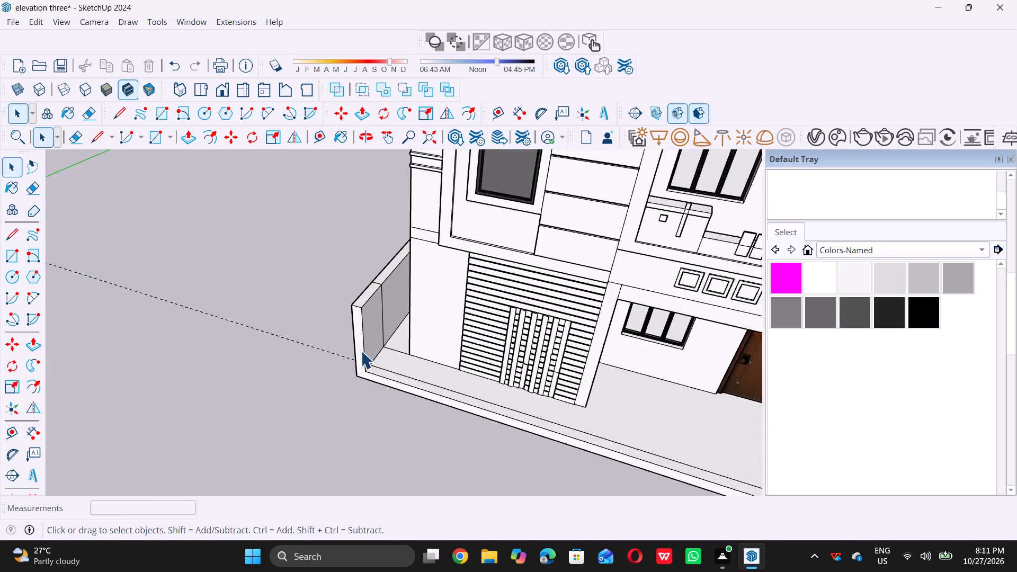
{"action": "scroll", "coordinate": [361, 351], "scroll_direction": "up", "scroll_amount": 4}
{"action": "left_click", "coordinate": [387, 383]}
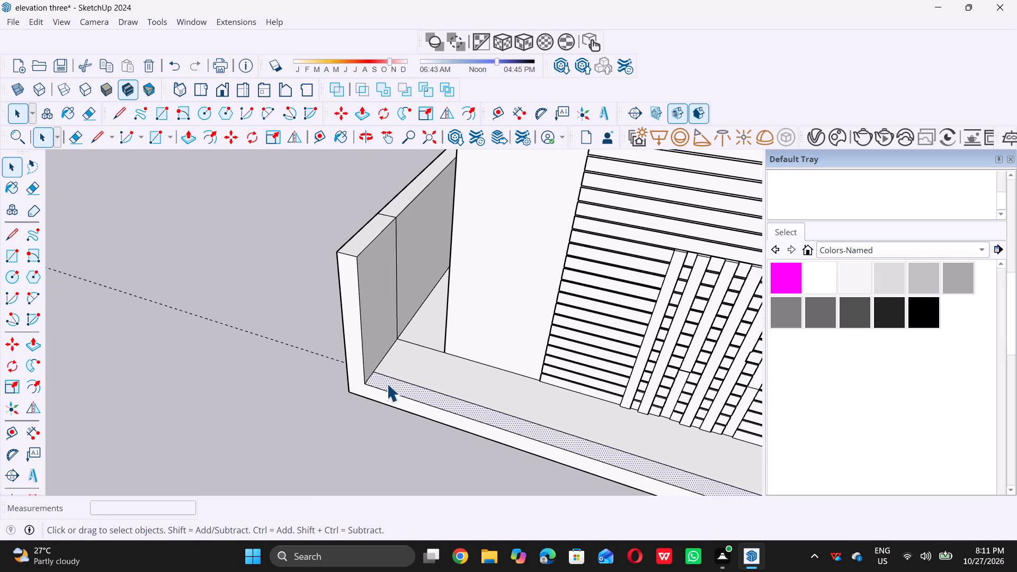
{"action": "key", "text": "p"}
{"action": "left_click", "coordinate": [388, 381]}
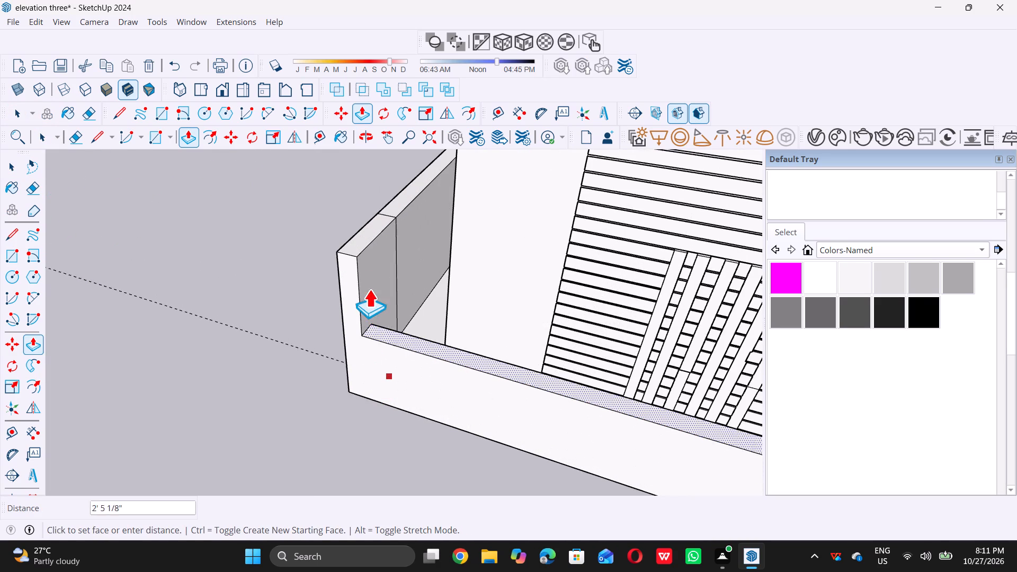
{"action": "left_click", "coordinate": [354, 244]}
{"action": "key", "text": "space"}
Place a vertical guide on the front boundary wall about 15' 5" from its end at the side wall.
{"action": "scroll", "coordinate": [353, 381], "scroll_direction": "down", "scroll_amount": 7}
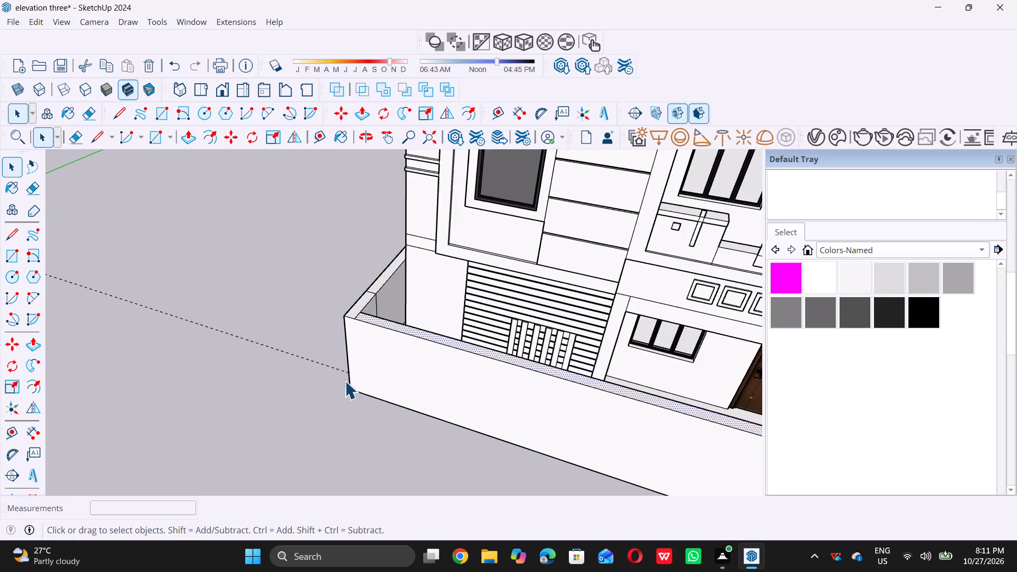
{"action": "scroll", "coordinate": [345, 381], "scroll_direction": "down", "scroll_amount": 10}
{"action": "middle_click_drag", "start_coordinate": [377, 370], "coordinate": [474, 246]}
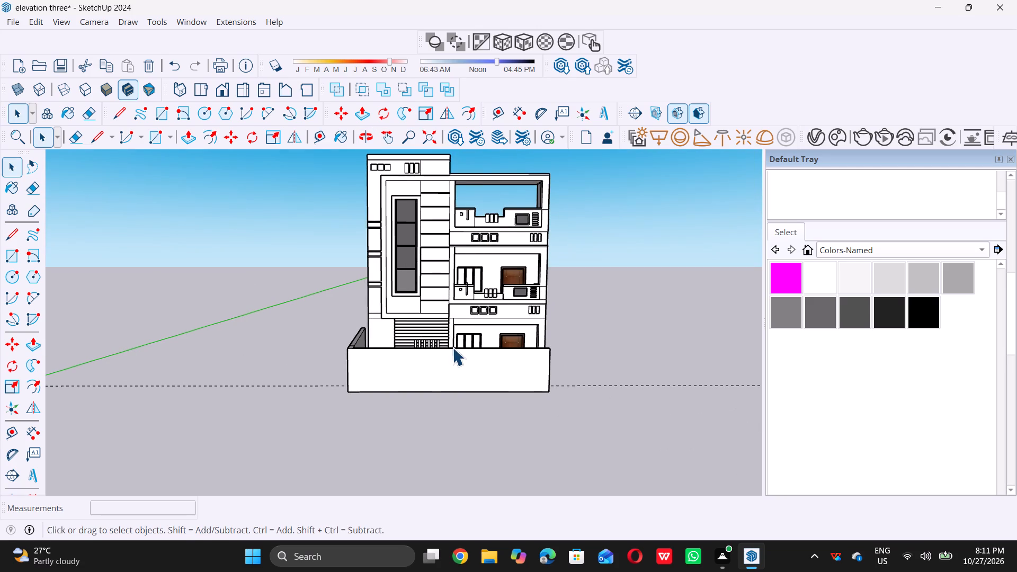
{"action": "middle_click_drag", "start_coordinate": [452, 365], "coordinate": [458, 364]}
{"action": "key", "text": "space"}
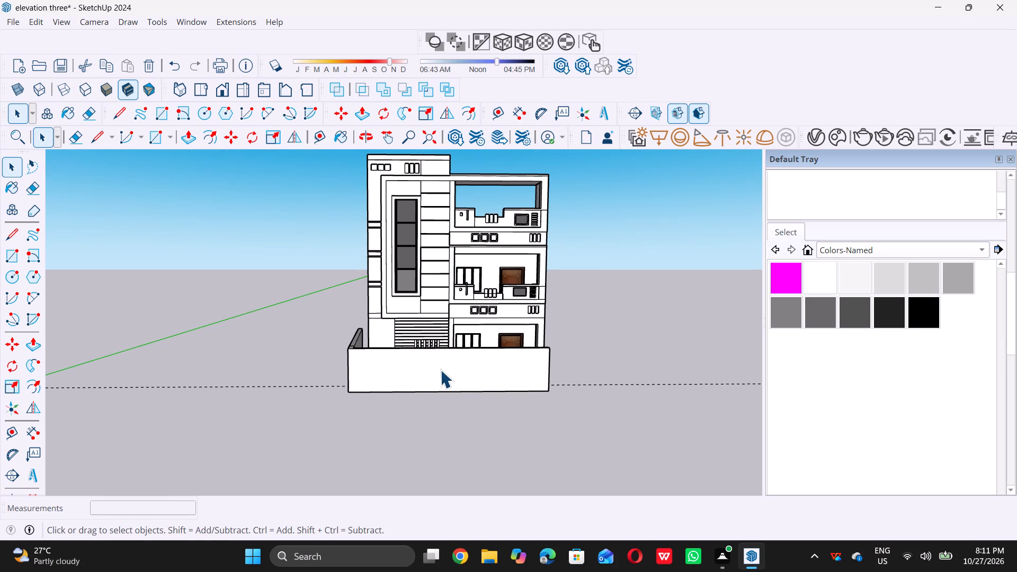
{"action": "scroll", "coordinate": [442, 371], "scroll_direction": "down", "scroll_amount": 4}
{"action": "middle_click_drag", "start_coordinate": [439, 366], "coordinate": [433, 358]}
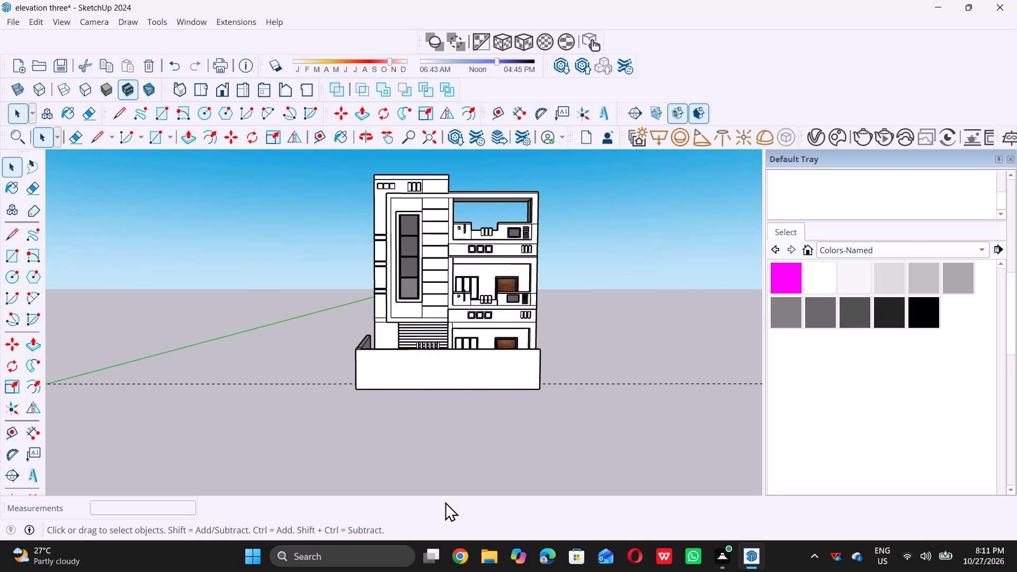
{"action": "key", "text": "t"}
{"action": "scroll", "coordinate": [373, 386], "scroll_direction": "up", "scroll_amount": 4}
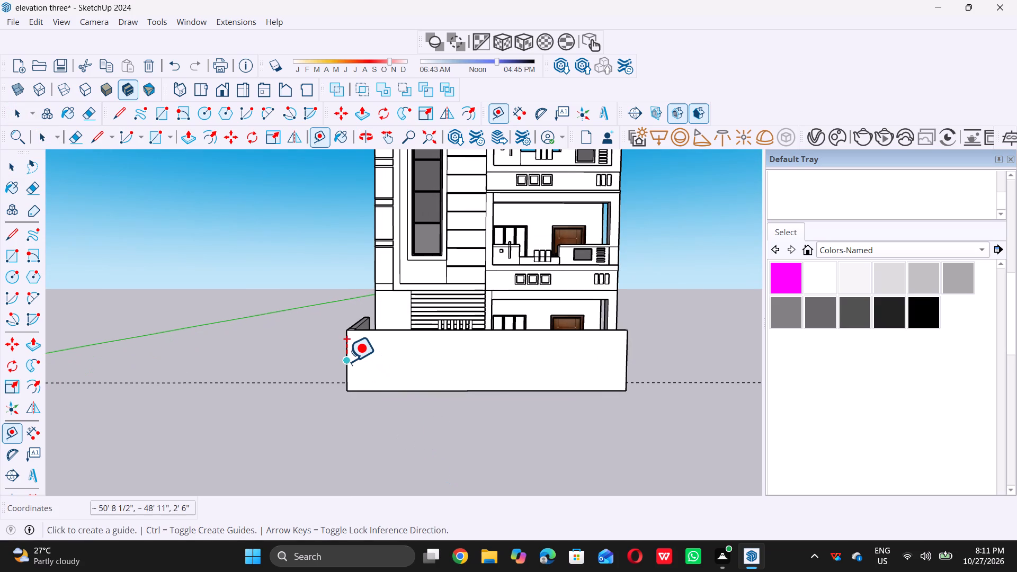
{"action": "left_click", "coordinate": [346, 361]}
{"action": "left_click", "coordinate": [491, 351]}
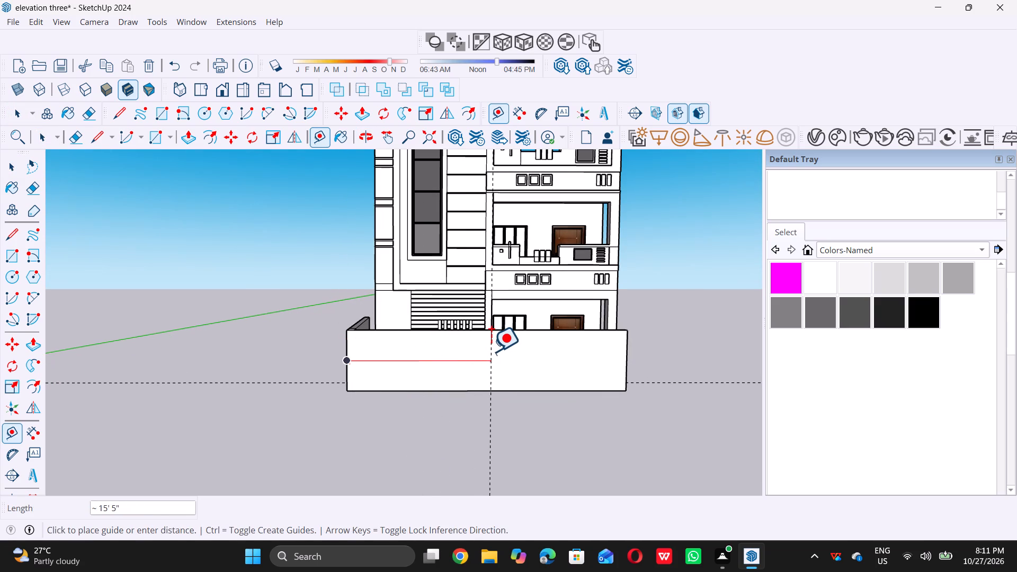
{"action": "key", "text": "space"}
Draw a 6' 6" vertical line along the guide from the front wall's top edge to its bottom edge.
{"action": "middle_click_drag", "start_coordinate": [486, 442], "coordinate": [492, 434]}
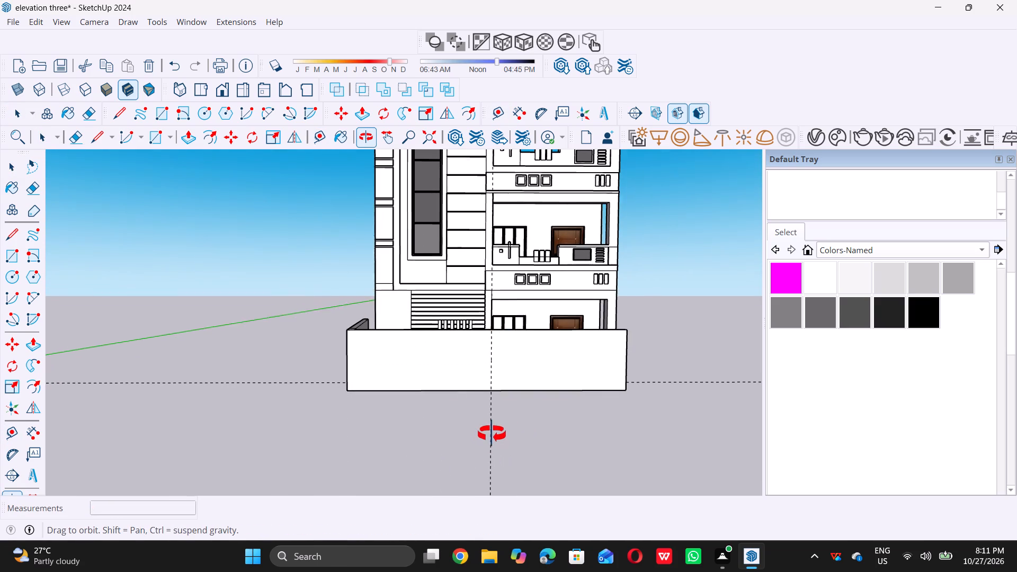
{"action": "middle_click_drag", "start_coordinate": [492, 434], "coordinate": [492, 433]}
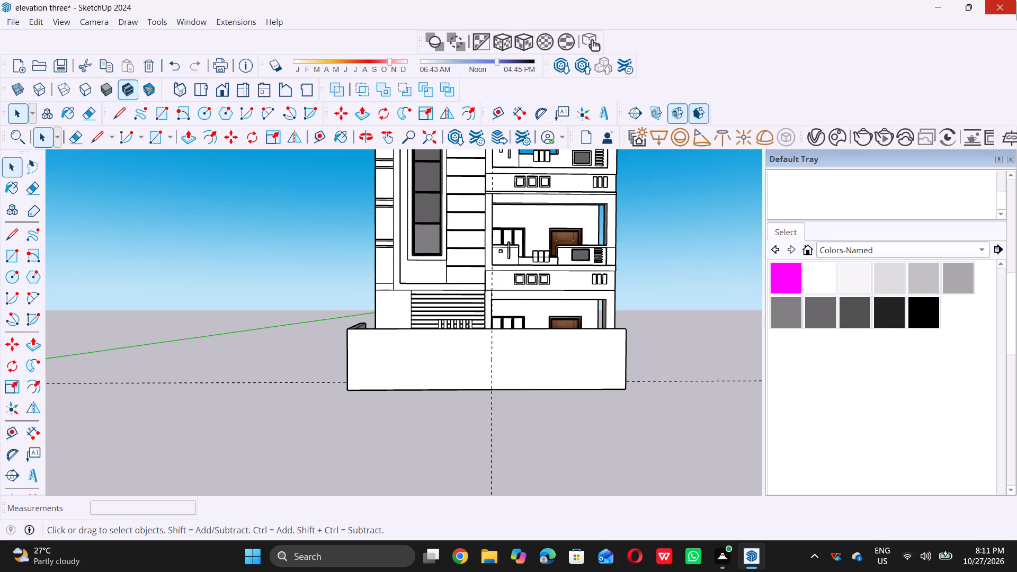
{"action": "key", "text": "i"}
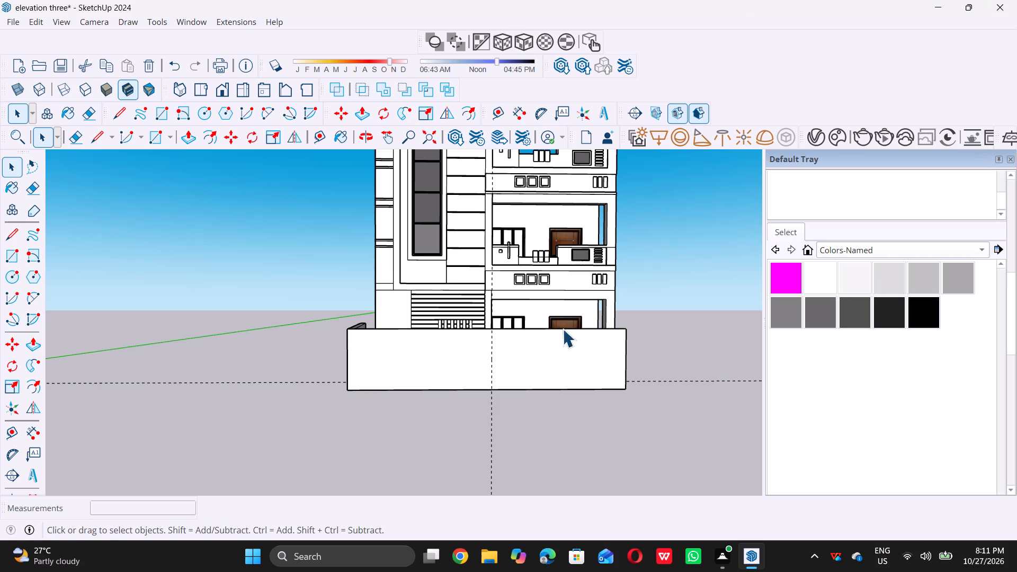
{"action": "key", "text": "l"}
{"action": "scroll", "coordinate": [484, 348], "scroll_direction": "up", "scroll_amount": 4}
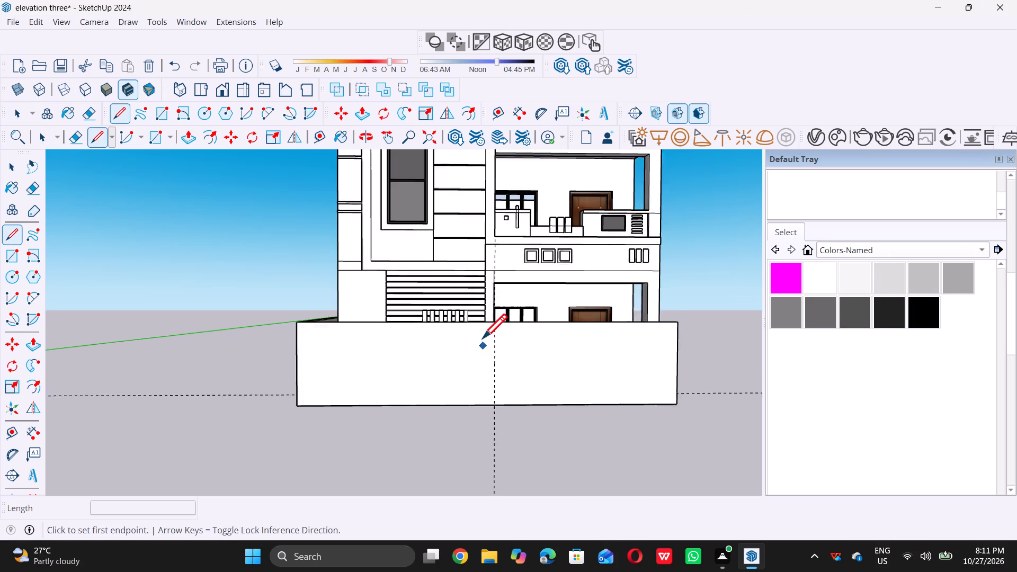
{"action": "double_click", "coordinate": [495, 322]}
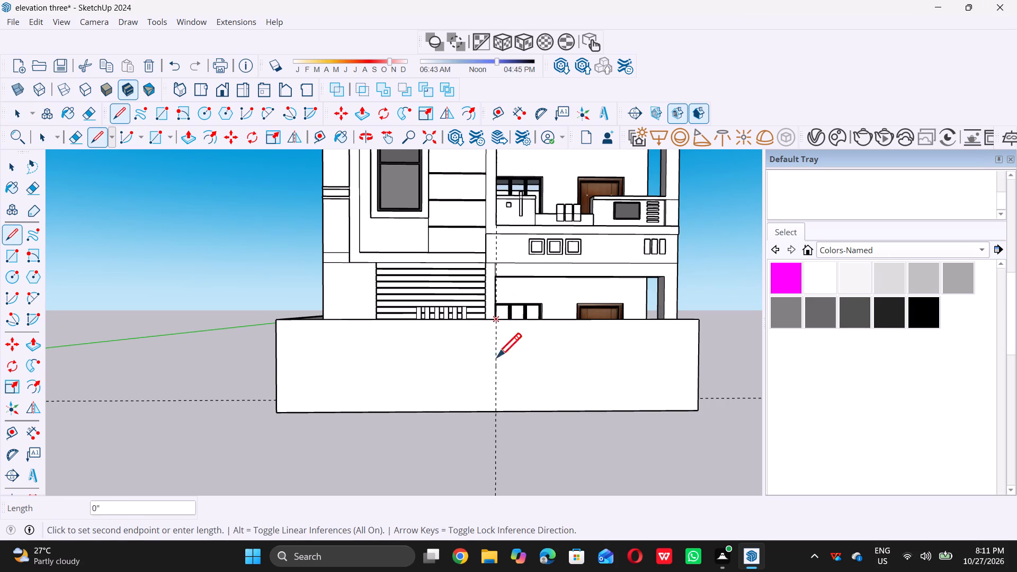
{"action": "double_click", "coordinate": [496, 410]}
{"action": "key", "text": "space"}
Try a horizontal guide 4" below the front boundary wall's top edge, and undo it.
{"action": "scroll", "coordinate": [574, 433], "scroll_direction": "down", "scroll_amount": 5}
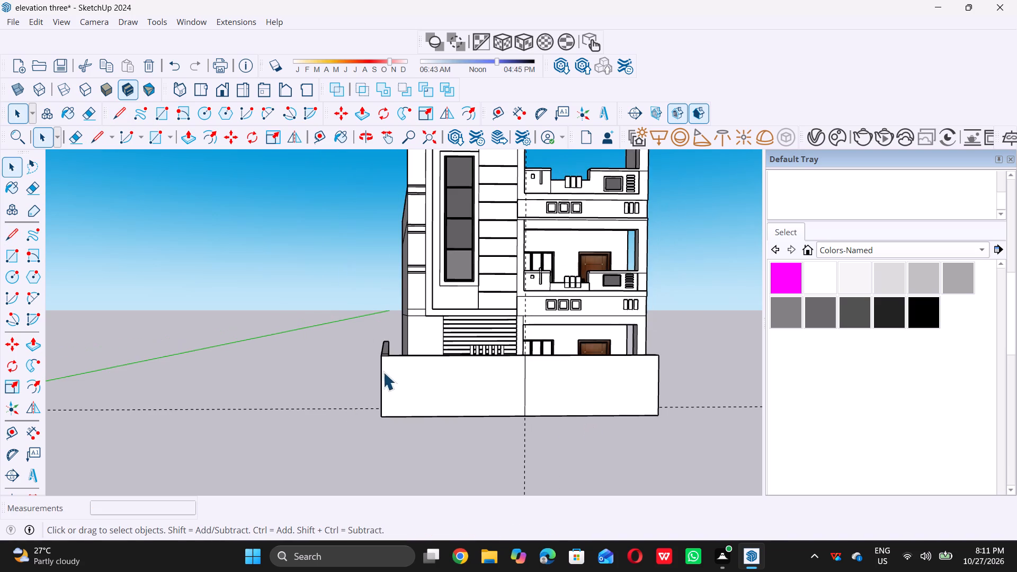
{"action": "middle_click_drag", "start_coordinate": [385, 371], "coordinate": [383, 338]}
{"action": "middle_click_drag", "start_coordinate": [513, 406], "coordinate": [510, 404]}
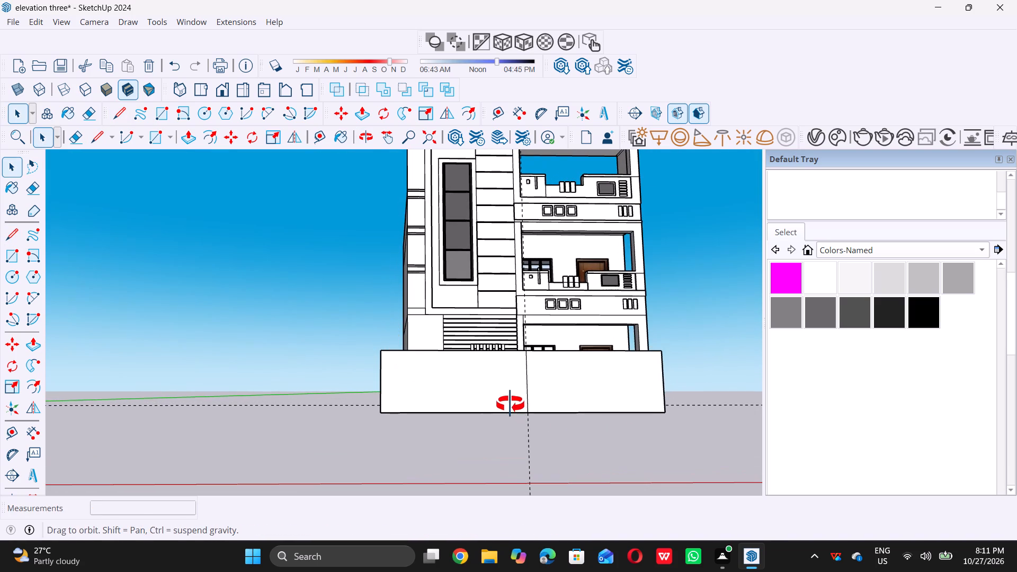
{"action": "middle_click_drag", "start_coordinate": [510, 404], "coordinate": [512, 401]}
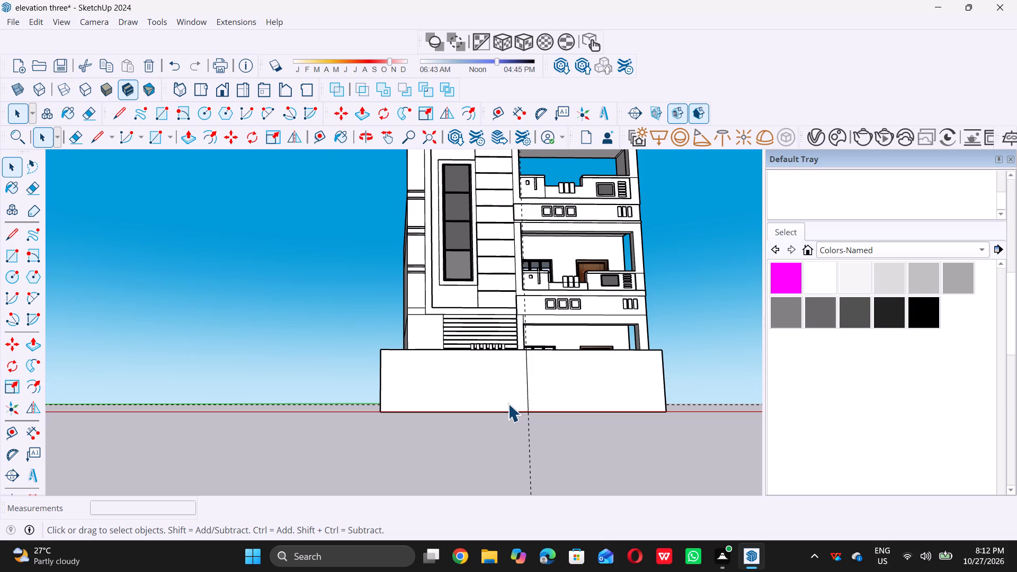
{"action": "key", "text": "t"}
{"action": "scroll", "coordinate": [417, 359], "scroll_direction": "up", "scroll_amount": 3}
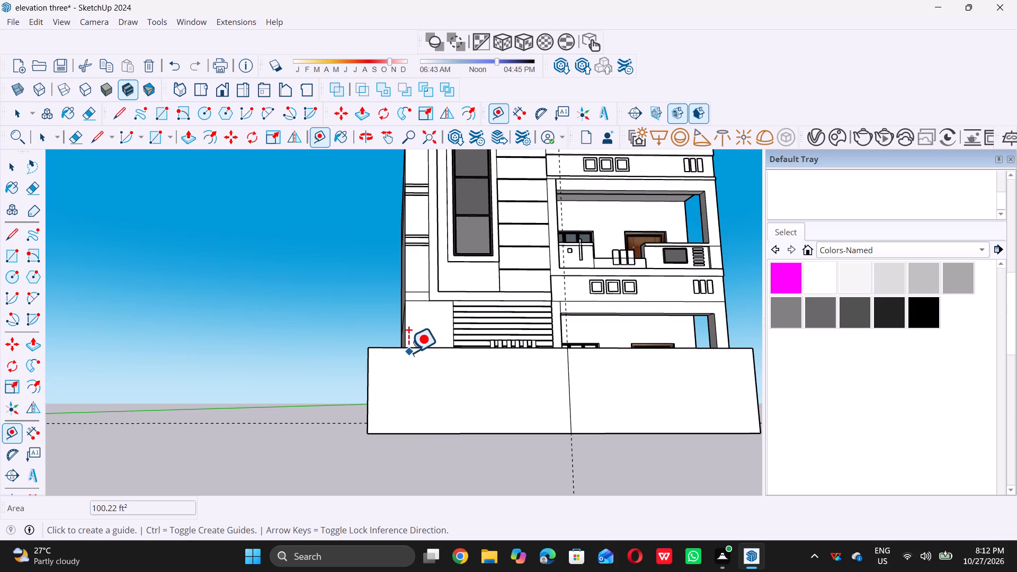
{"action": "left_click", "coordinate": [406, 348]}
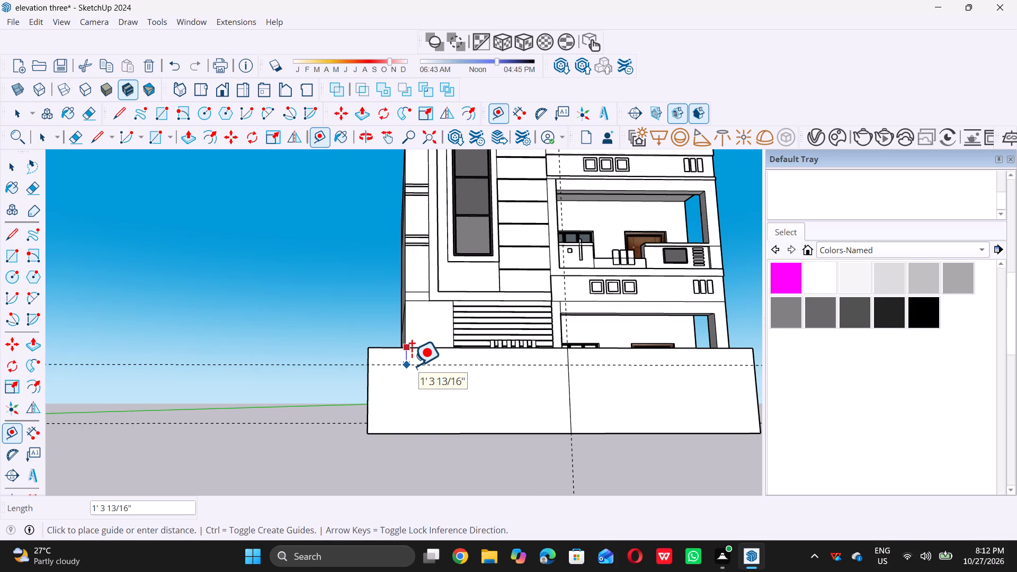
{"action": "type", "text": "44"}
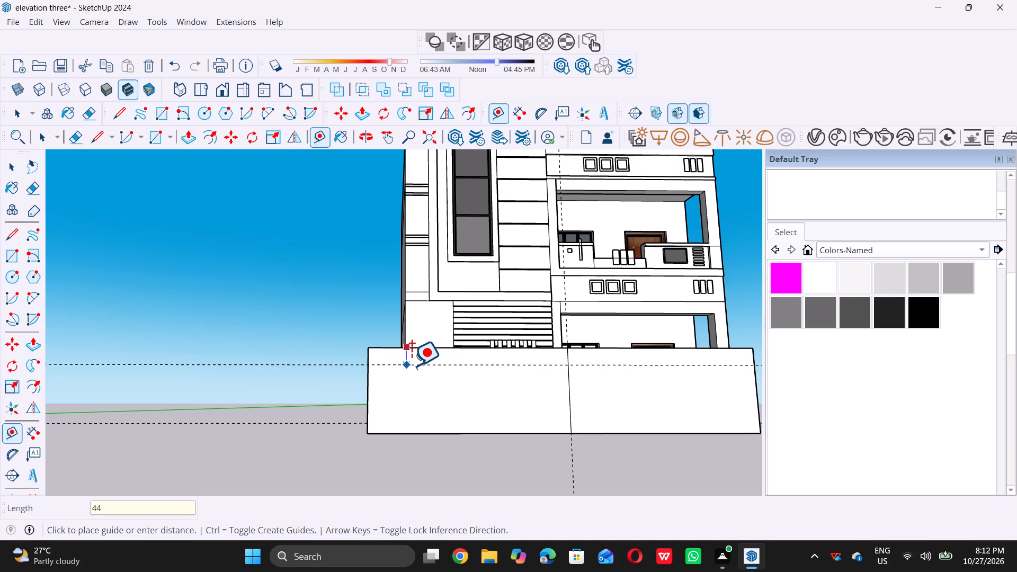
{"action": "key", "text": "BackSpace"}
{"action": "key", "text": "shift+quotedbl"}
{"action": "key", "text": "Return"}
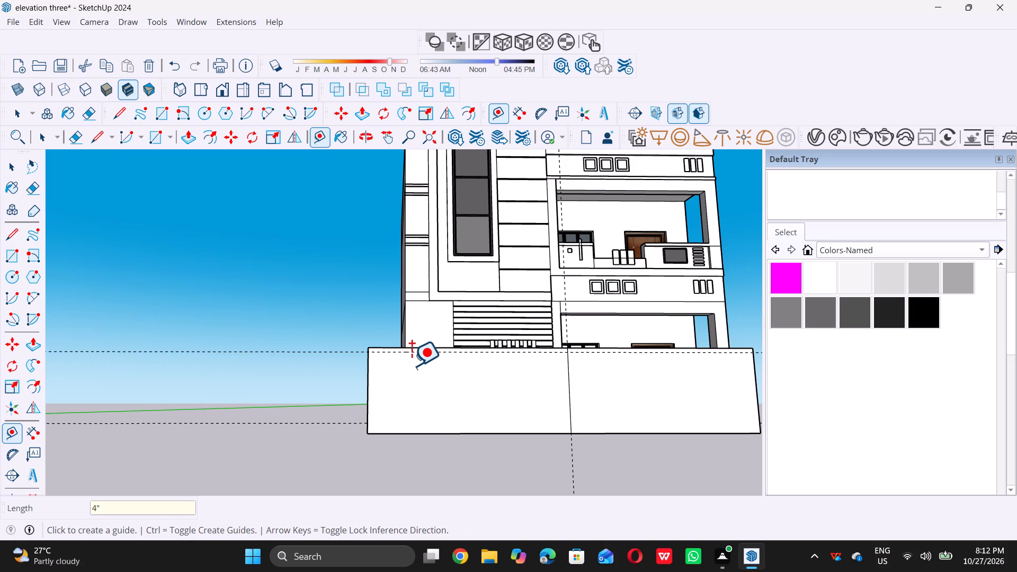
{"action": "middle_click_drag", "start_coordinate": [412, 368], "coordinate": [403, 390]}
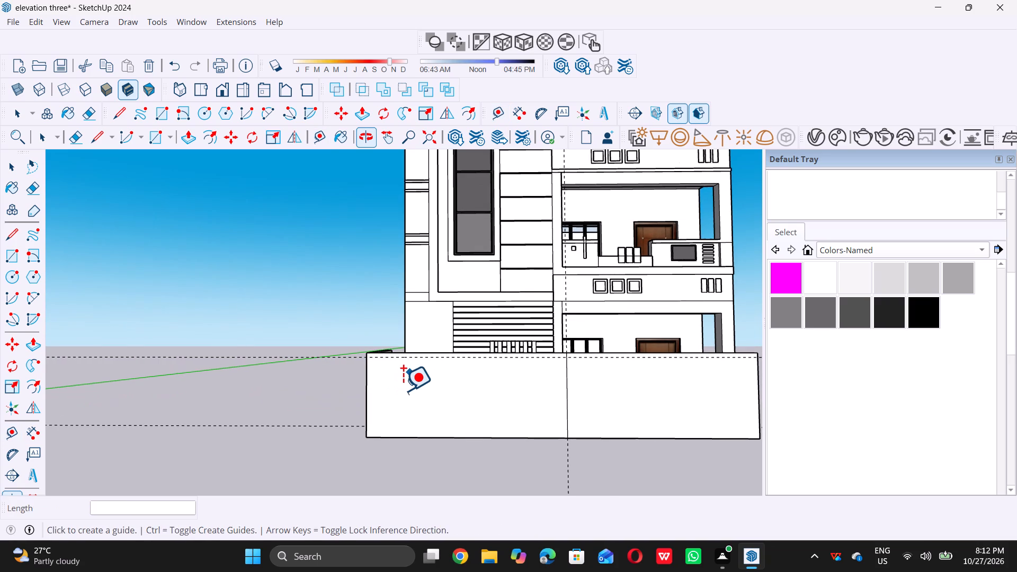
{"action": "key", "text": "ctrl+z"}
Place a horizontal guide 9" below the front boundary wall's top edge.
{"action": "double_click", "coordinate": [419, 353]}
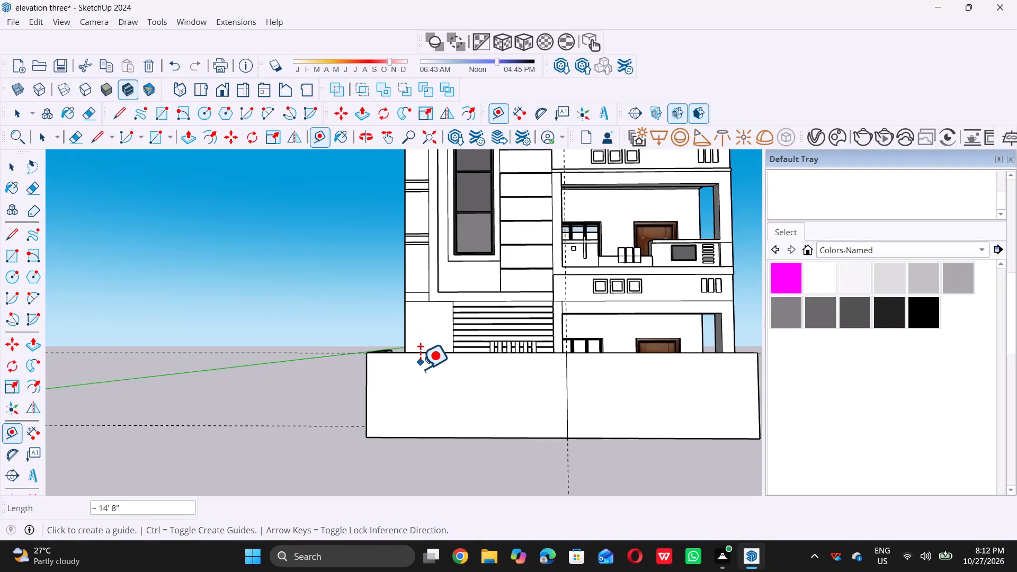
{"action": "key", "text": "ctrl+z"}
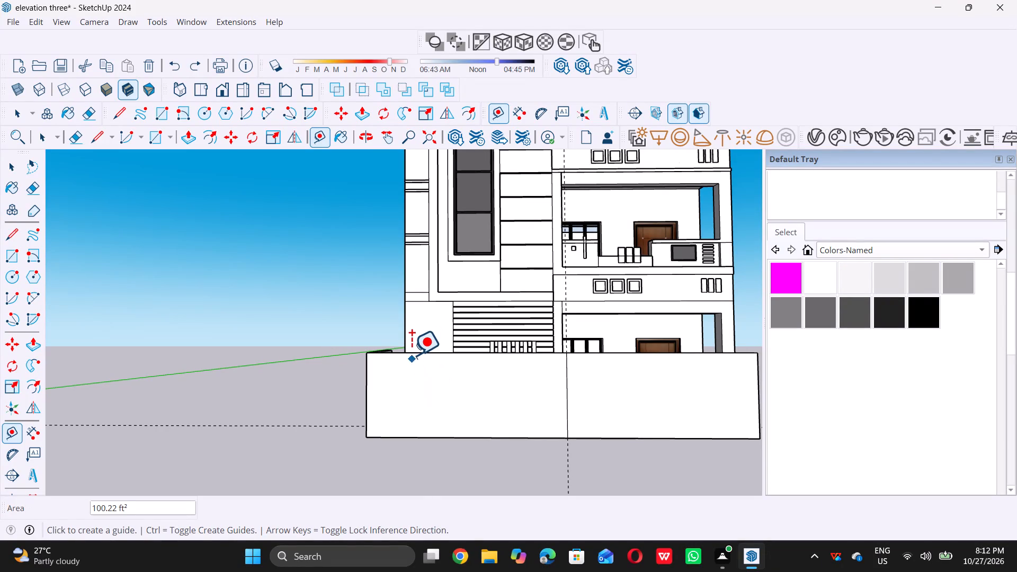
{"action": "left_click", "coordinate": [412, 355]}
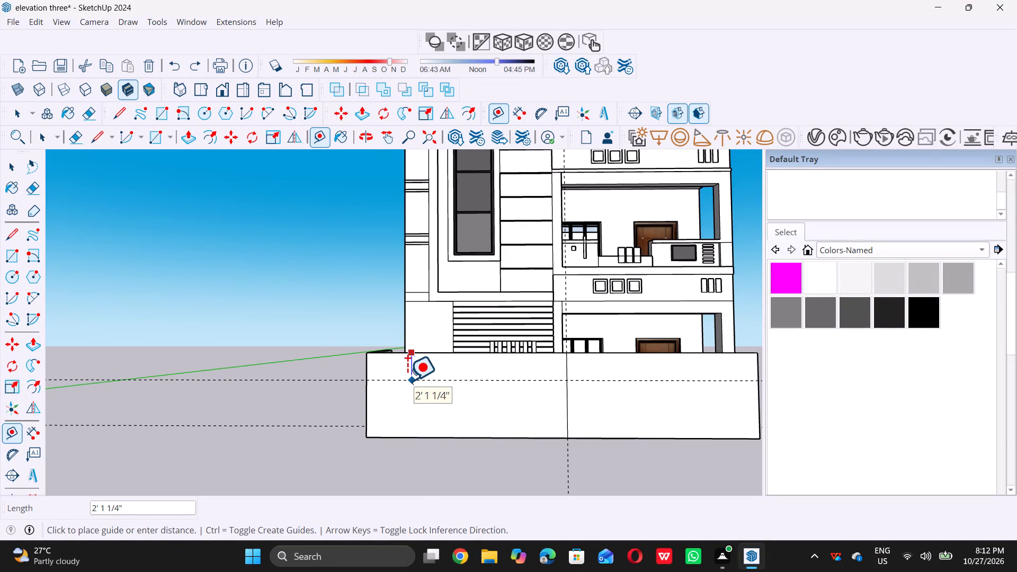
{"action": "key", "text": "9"}
{"action": "key", "text": "shift+quotedbl"}
{"action": "key", "text": "Return"}
{"action": "key", "text": "space"}
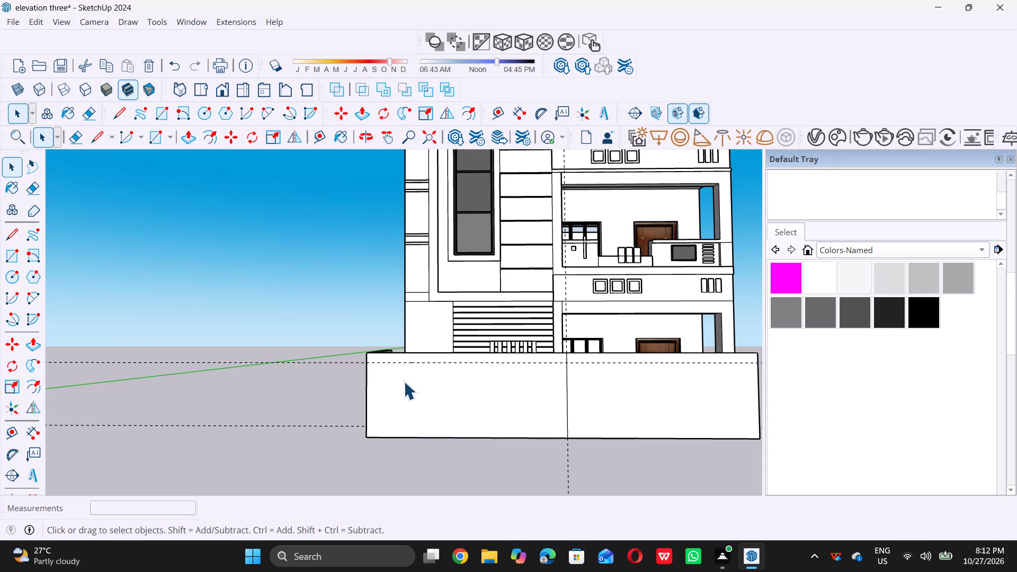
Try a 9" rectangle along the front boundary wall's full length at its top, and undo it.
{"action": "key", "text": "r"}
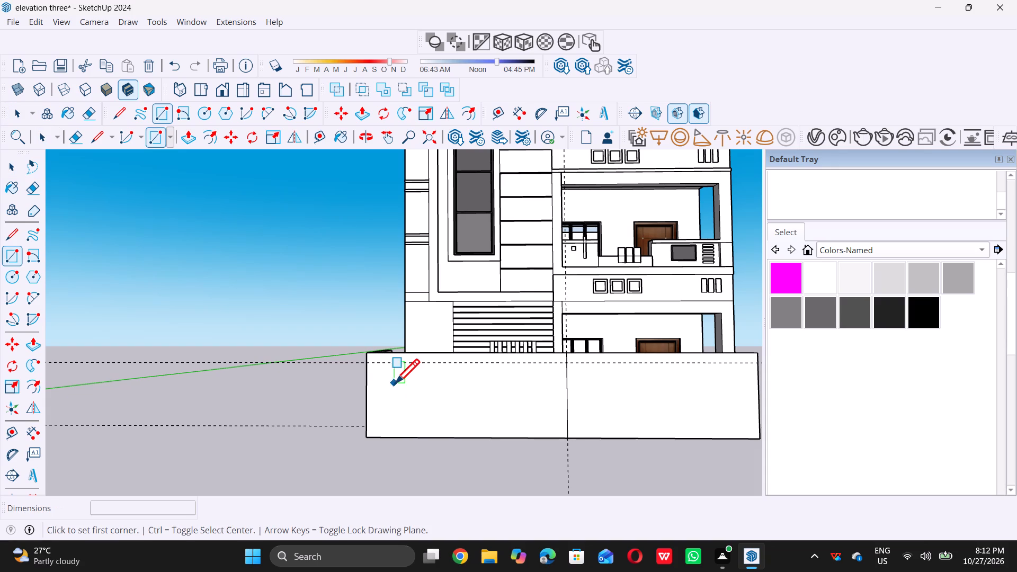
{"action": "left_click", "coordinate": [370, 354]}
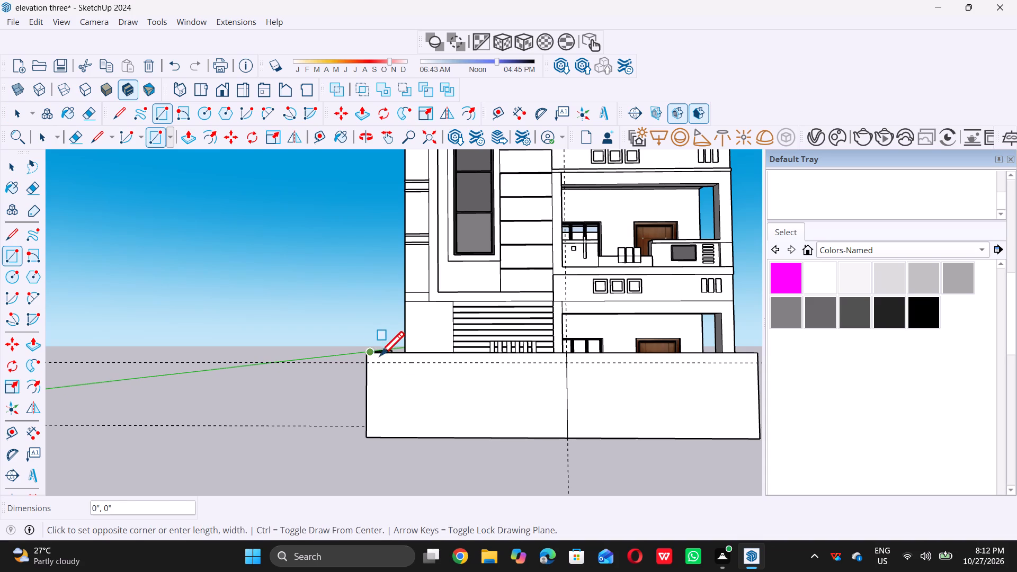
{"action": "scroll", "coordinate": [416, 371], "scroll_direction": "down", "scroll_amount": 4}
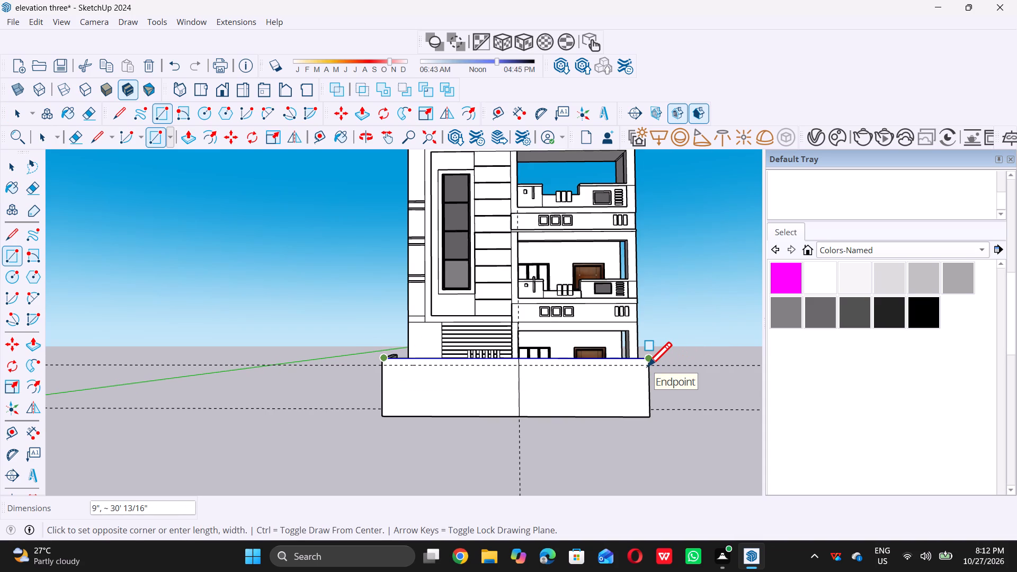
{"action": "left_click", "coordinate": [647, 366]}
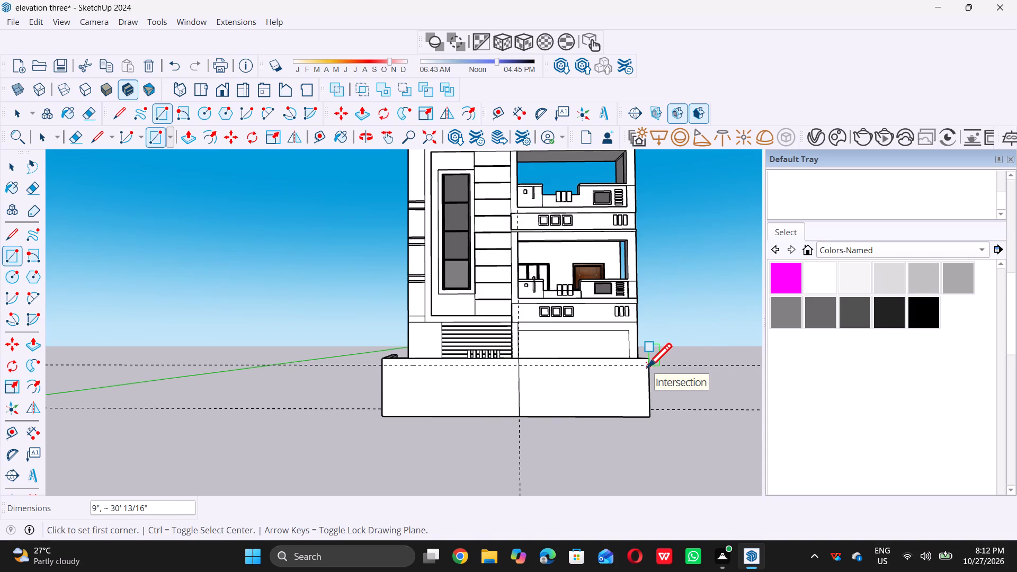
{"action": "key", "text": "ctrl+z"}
Draw a 9" by about 15' 5" rectangle on the front wall's face, from the side-wall top corner to the dividing line at the guide.
{"action": "middle_click_drag", "start_coordinate": [606, 362], "coordinate": [614, 385]}
{"action": "scroll", "coordinate": [649, 362], "scroll_direction": "up", "scroll_amount": 7}
{"action": "middle_click_drag", "start_coordinate": [424, 370], "coordinate": [557, 424]}
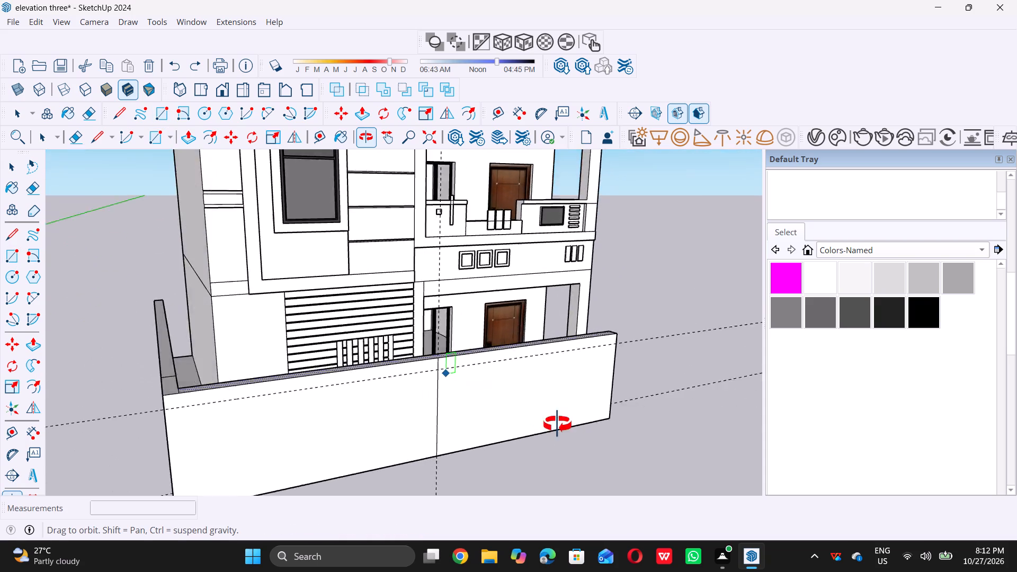
{"action": "middle_click_drag", "start_coordinate": [557, 424], "coordinate": [620, 417]}
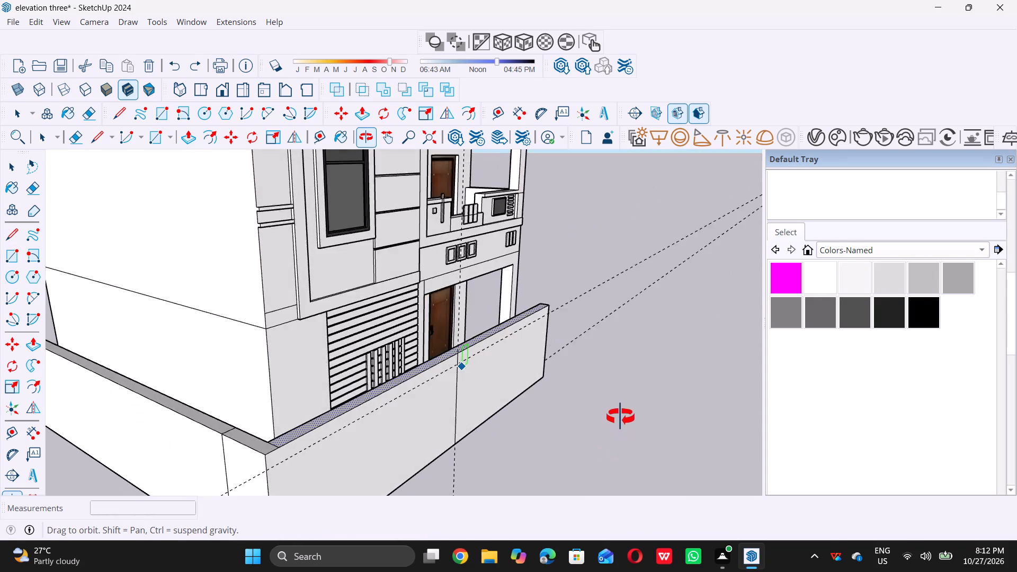
{"action": "middle_click_drag", "start_coordinate": [620, 417], "coordinate": [620, 413]}
{"action": "scroll", "coordinate": [617, 399], "scroll_direction": "down", "scroll_amount": 5}
{"action": "scroll", "coordinate": [376, 451], "scroll_direction": "up", "scroll_amount": 4}
{"action": "scroll", "coordinate": [434, 458], "scroll_direction": "up", "scroll_amount": 8}
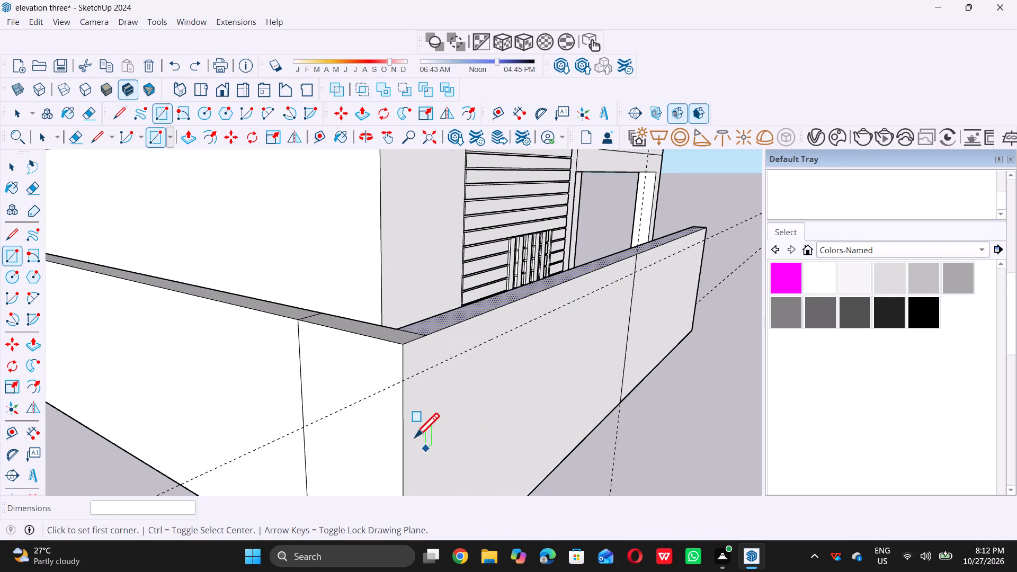
{"action": "left_click", "coordinate": [403, 348]}
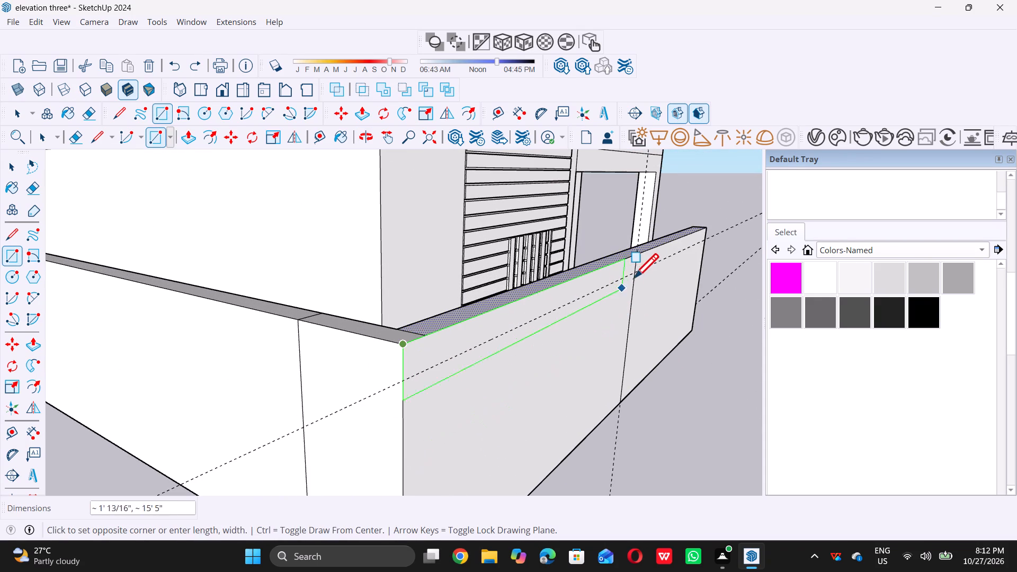
{"action": "double_click", "coordinate": [637, 275]}
Draw a 9" by about 14' 6" rectangle along the top of the front wall's remaining section, from the dividing line to the far end.
{"action": "scroll", "coordinate": [582, 334], "scroll_direction": "down", "scroll_amount": 4}
{"action": "scroll", "coordinate": [744, 267], "scroll_direction": "up", "scroll_amount": 5}
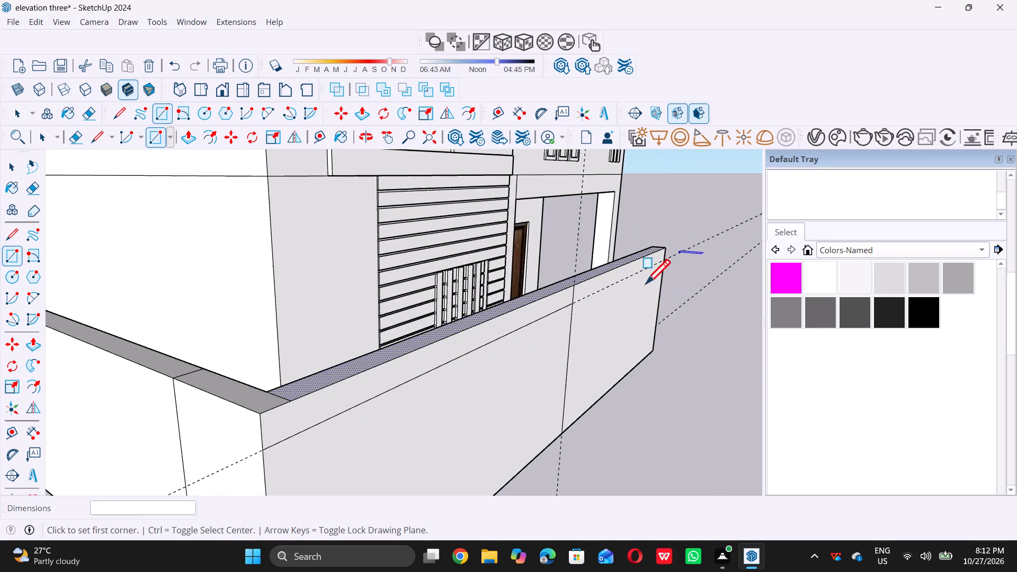
{"action": "scroll", "coordinate": [646, 283], "scroll_direction": "up", "scroll_amount": 2}
{"action": "left_click", "coordinate": [539, 287]}
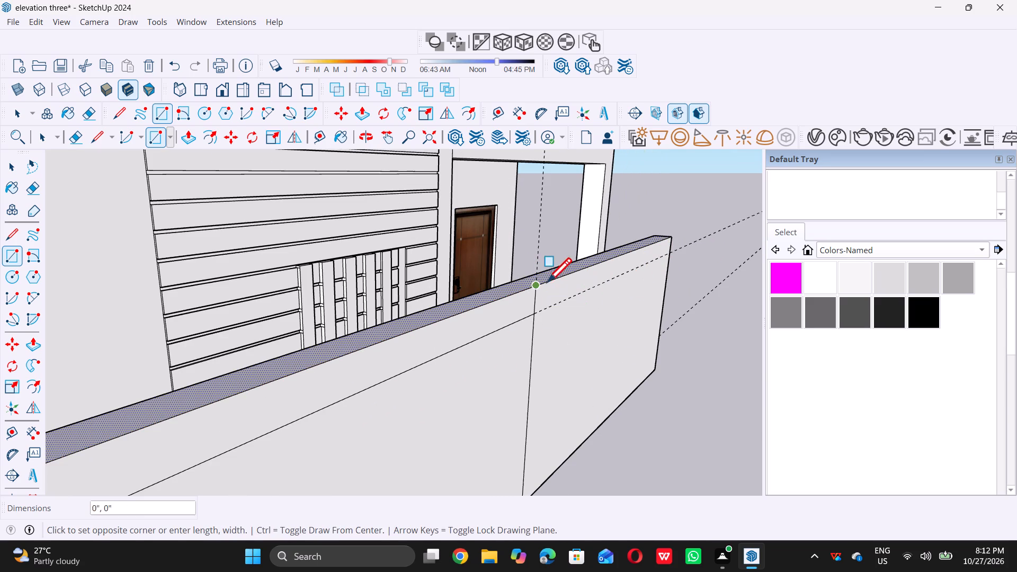
{"action": "triple_click", "coordinate": [673, 249]}
{"action": "left_click", "coordinate": [673, 249]}
{"action": "middle_click_drag", "start_coordinate": [693, 290], "coordinate": [435, 238]}
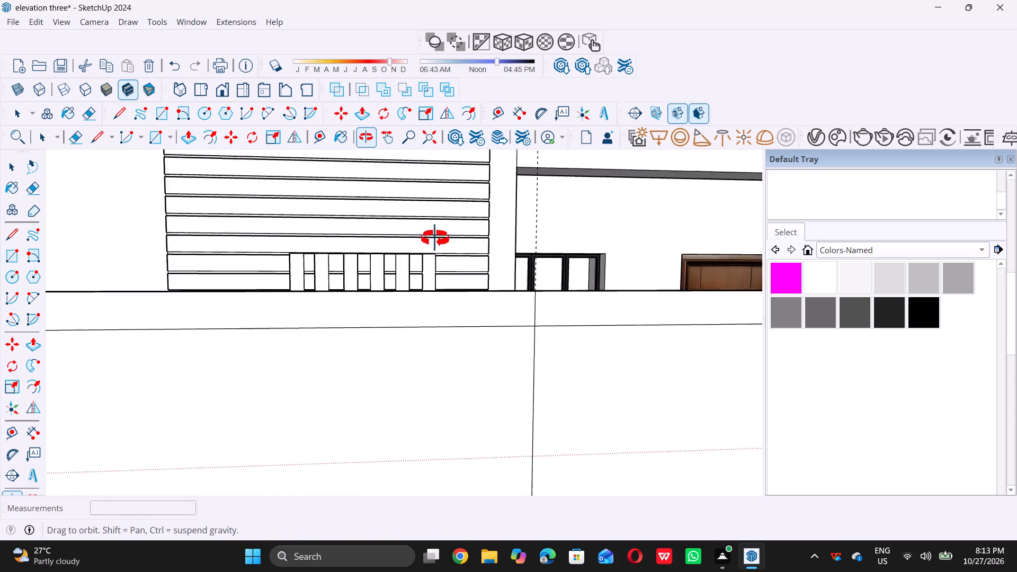
{"action": "middle_click_drag", "start_coordinate": [435, 238], "coordinate": [434, 238]}
{"action": "scroll", "coordinate": [447, 285], "scroll_direction": "down", "scroll_amount": 15}
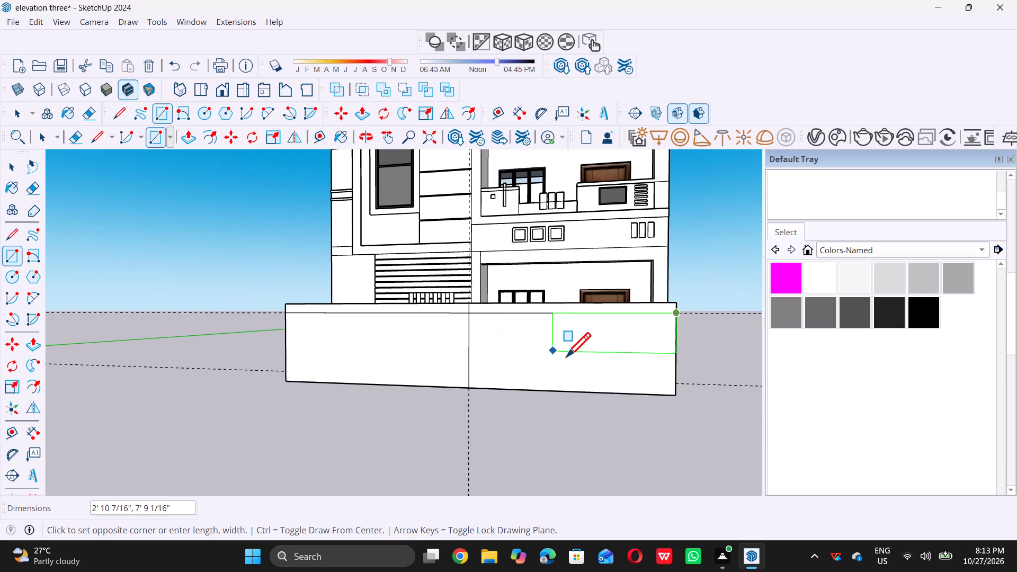
{"action": "key", "text": "ctrl+z"}
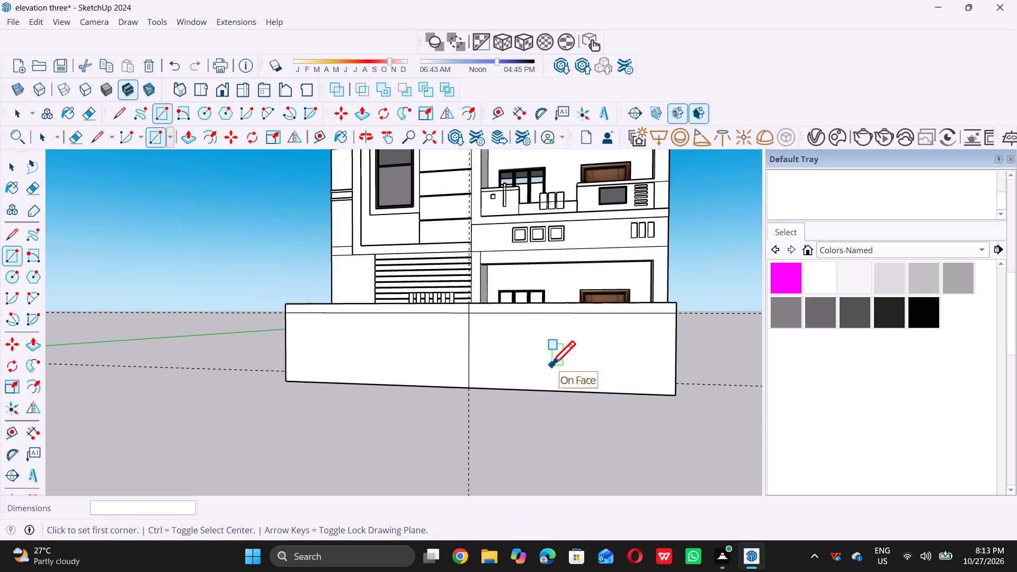
{"action": "scroll", "coordinate": [540, 370], "scroll_direction": "down", "scroll_amount": 4}
{"action": "key", "text": "space"}
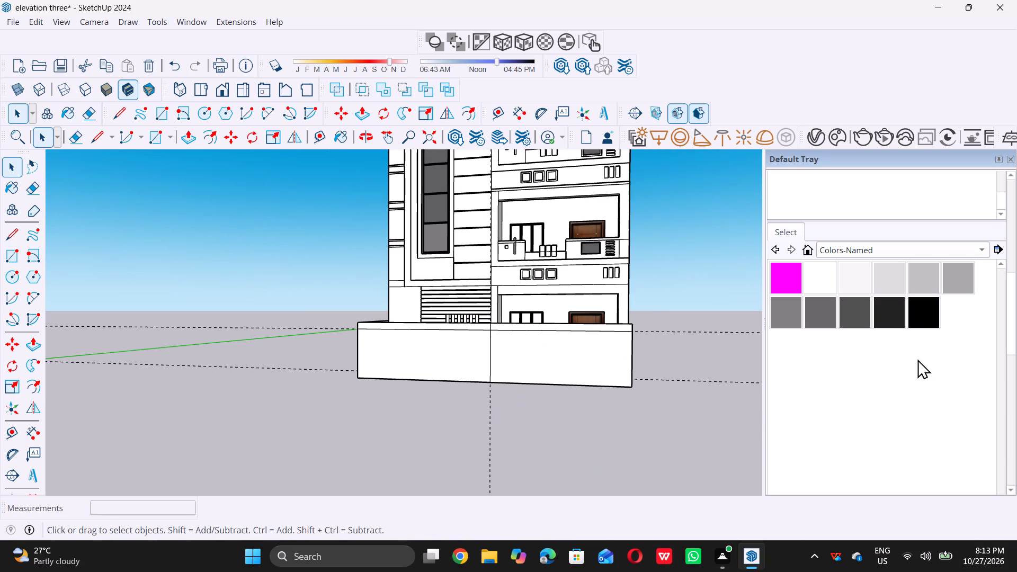
Delete all guides from the model.
{"action": "double_click", "coordinate": [36, 23]}
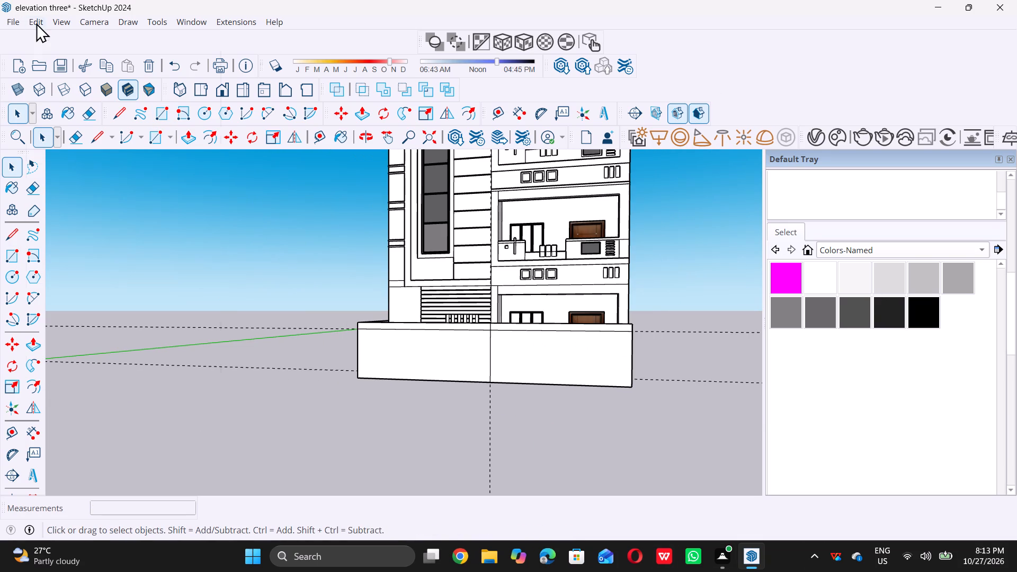
{"action": "left_click", "coordinate": [37, 22]}
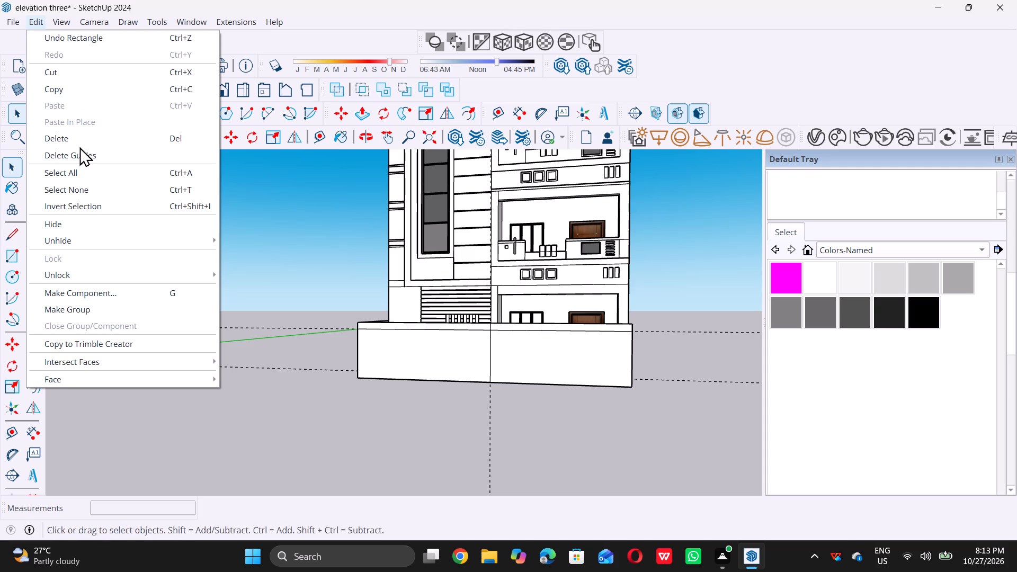
{"action": "triple_click", "coordinate": [97, 159]}
Examine the whole house together with its side and front boundary walls.
{"action": "scroll", "coordinate": [275, 243], "scroll_direction": "down", "scroll_amount": 8}
{"action": "middle_click_drag", "start_coordinate": [313, 260], "coordinate": [492, 333]}
{"action": "scroll", "coordinate": [371, 300], "scroll_direction": "up", "scroll_amount": 4}
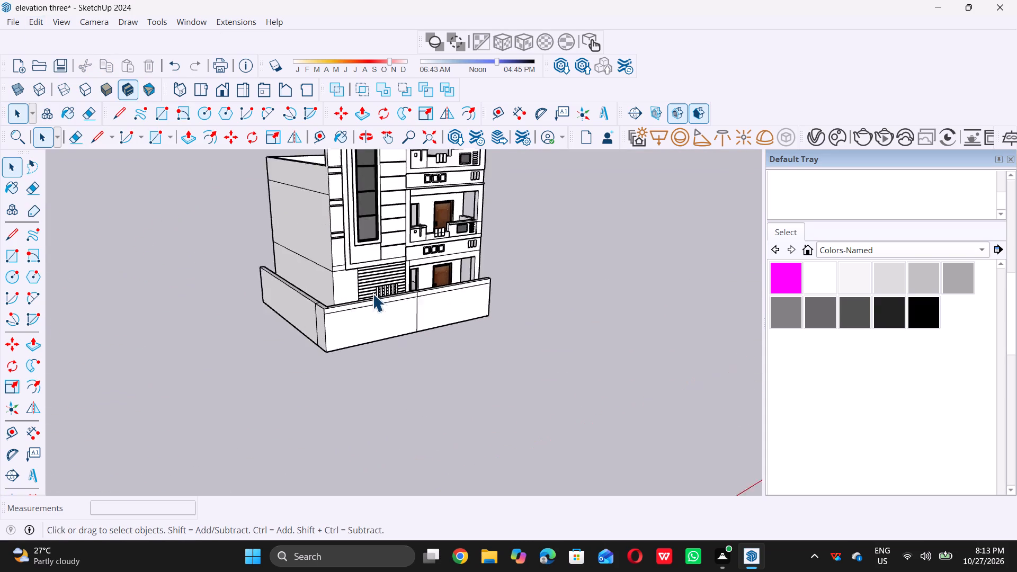
{"action": "scroll", "coordinate": [372, 293], "scroll_direction": "up", "scroll_amount": 6}
{"action": "scroll", "coordinate": [408, 312], "scroll_direction": "down", "scroll_amount": 11}
{"action": "middle_click_drag", "start_coordinate": [396, 360], "coordinate": [416, 388]}
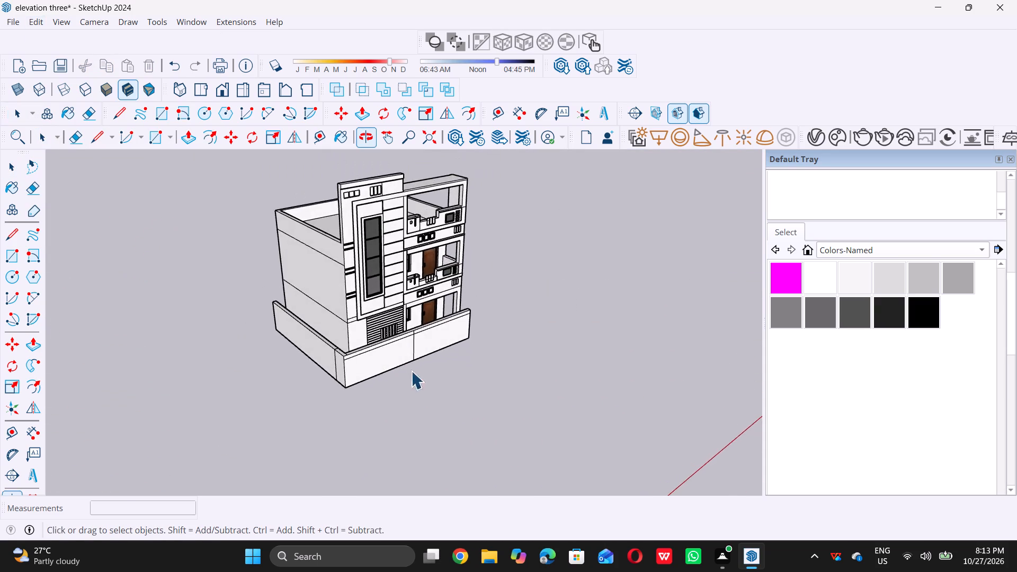
{"action": "scroll", "coordinate": [428, 334], "scroll_direction": "up", "scroll_amount": 11}
{"action": "scroll", "coordinate": [396, 351], "scroll_direction": "down", "scroll_amount": 5}
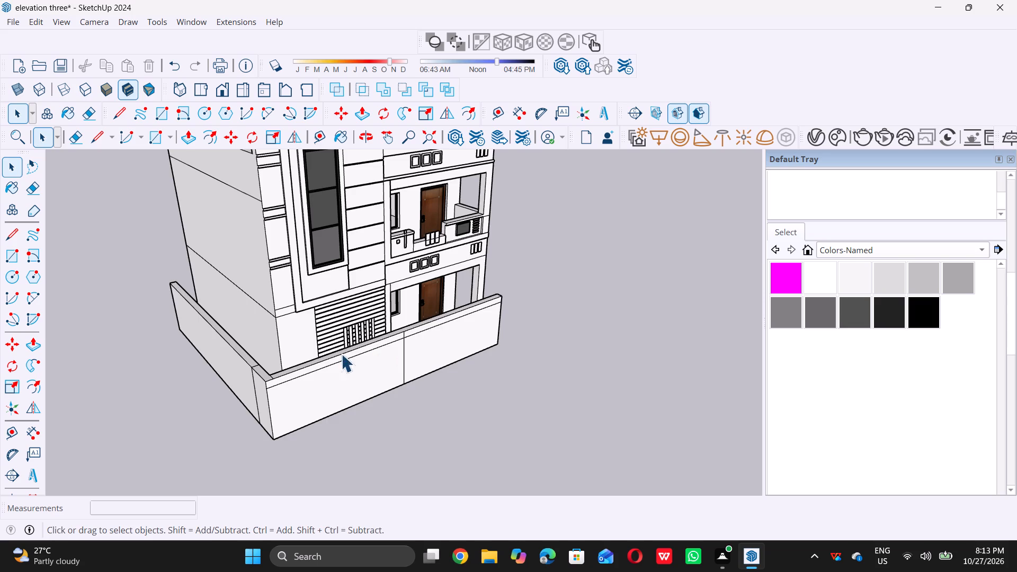
Draw an upright rectangle about 11" wide and 2' 3" high on the front wall section nearest the side wall, below the top band.
{"action": "middle_click_drag", "start_coordinate": [341, 354], "coordinate": [220, 260]}
{"action": "middle_click_drag", "start_coordinate": [302, 389], "coordinate": [276, 374]}
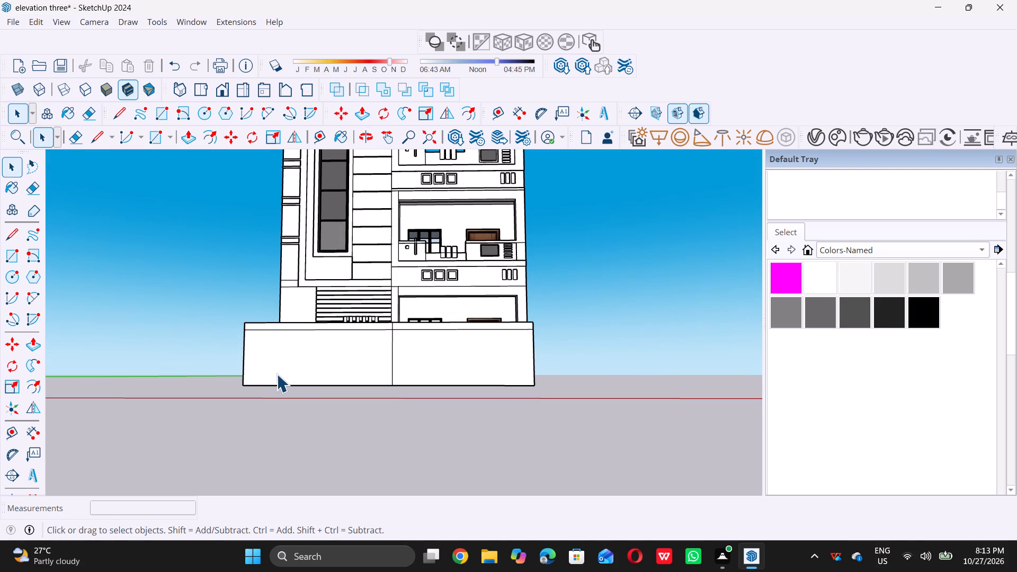
{"action": "scroll", "coordinate": [248, 400], "scroll_direction": "up", "scroll_amount": 5}
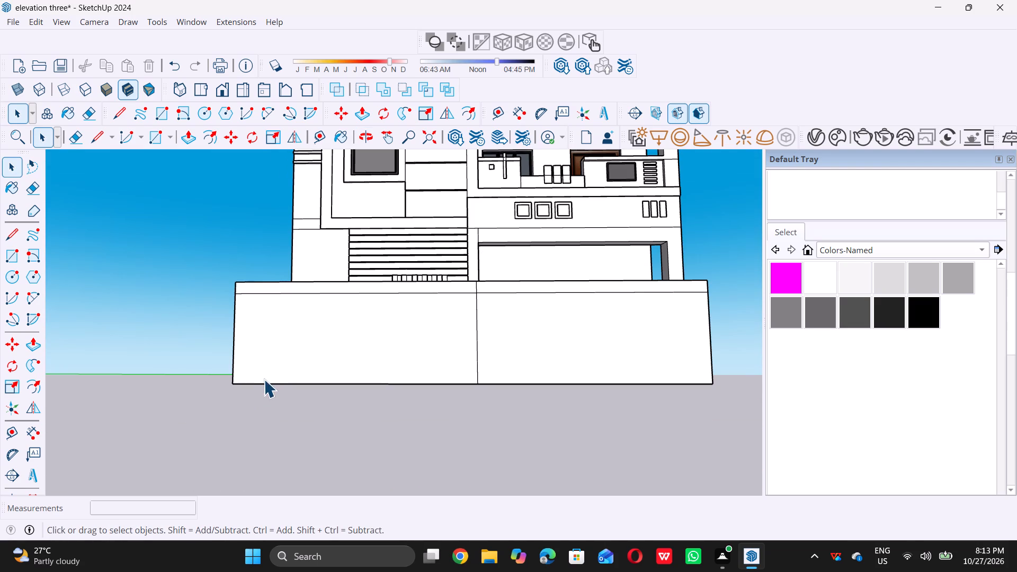
{"action": "scroll", "coordinate": [260, 356], "scroll_direction": "down", "scroll_amount": 4}
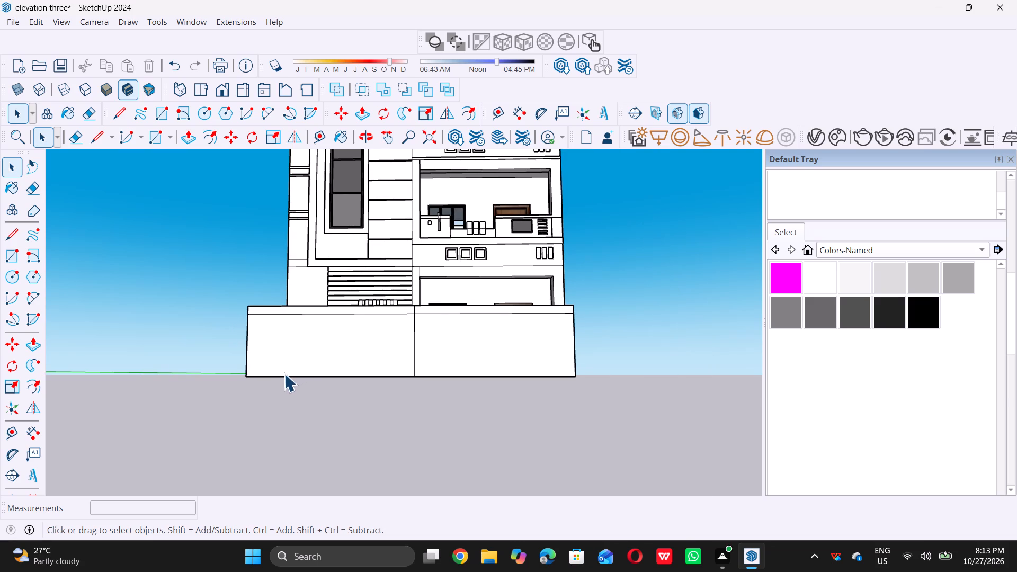
{"action": "scroll", "coordinate": [283, 372], "scroll_direction": "up", "scroll_amount": 4}
{"action": "key", "text": "r"}
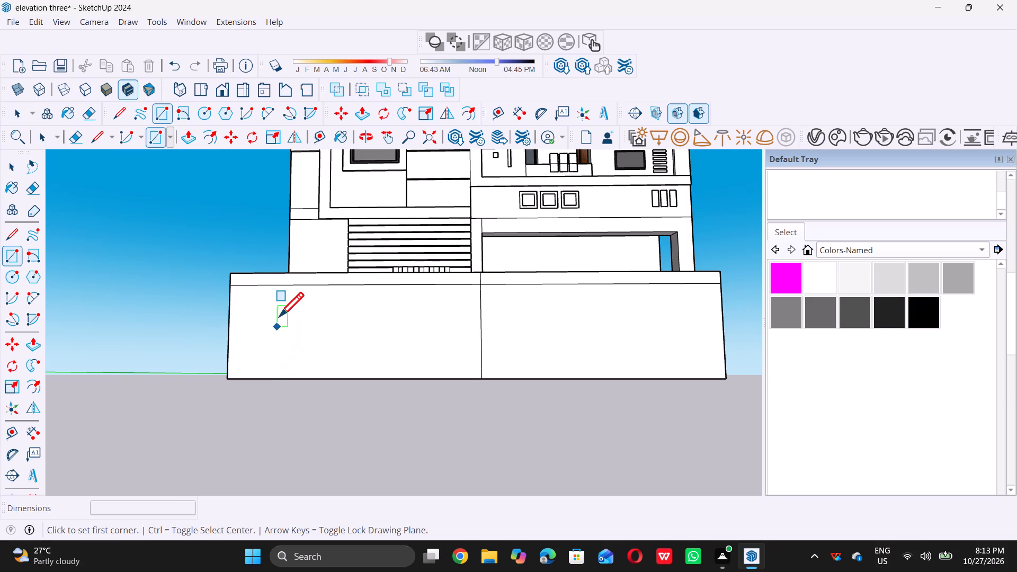
{"action": "scroll", "coordinate": [279, 315], "scroll_direction": "up", "scroll_amount": 1}
{"action": "middle_click_drag", "start_coordinate": [266, 309], "coordinate": [324, 346]}
{"action": "scroll", "coordinate": [331, 343], "scroll_direction": "up", "scroll_amount": 2}
{"action": "middle_click_drag", "start_coordinate": [308, 337], "coordinate": [300, 335]}
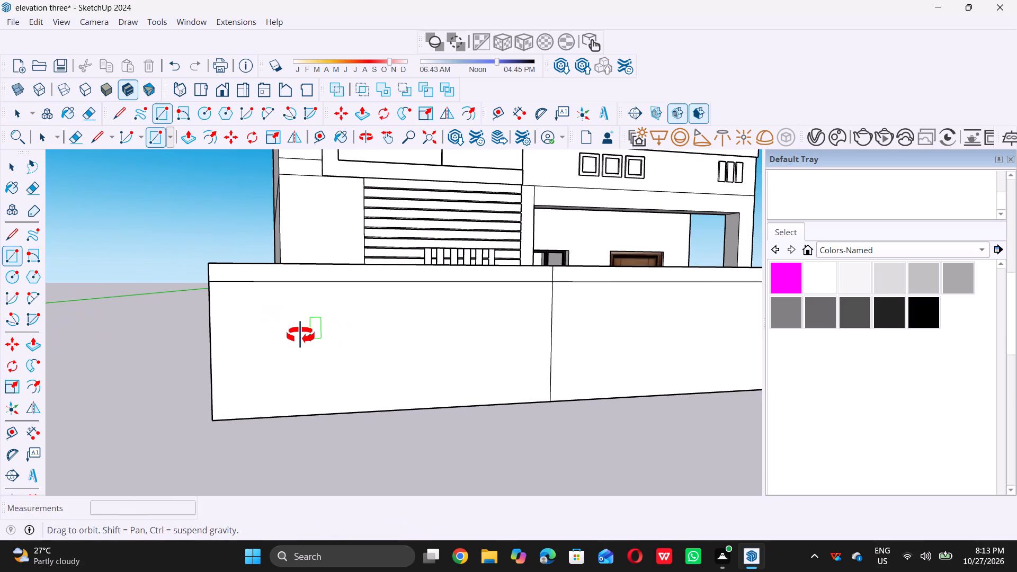
{"action": "middle_click_drag", "start_coordinate": [300, 335], "coordinate": [288, 331]}
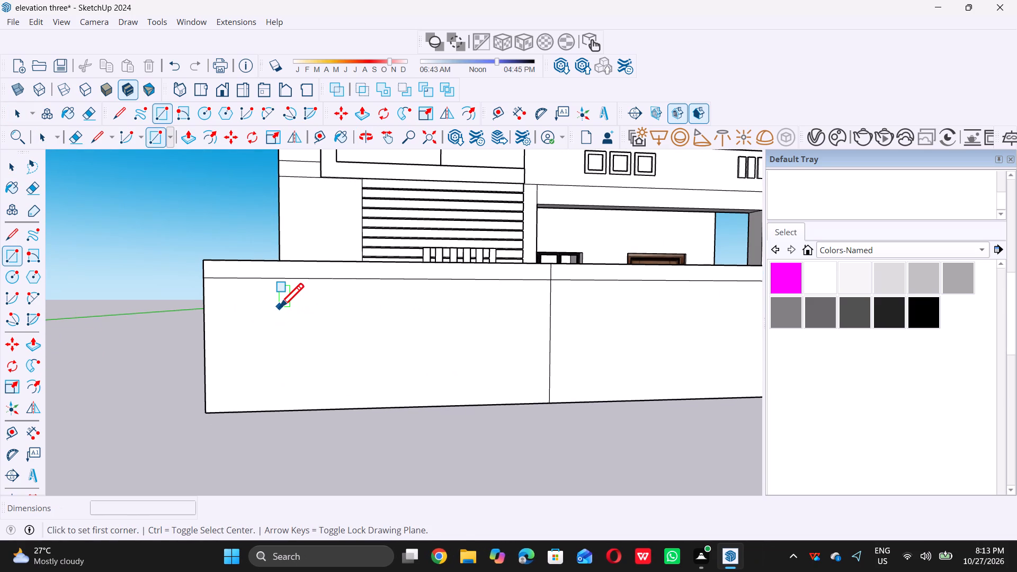
{"action": "triple_click", "coordinate": [279, 307]}
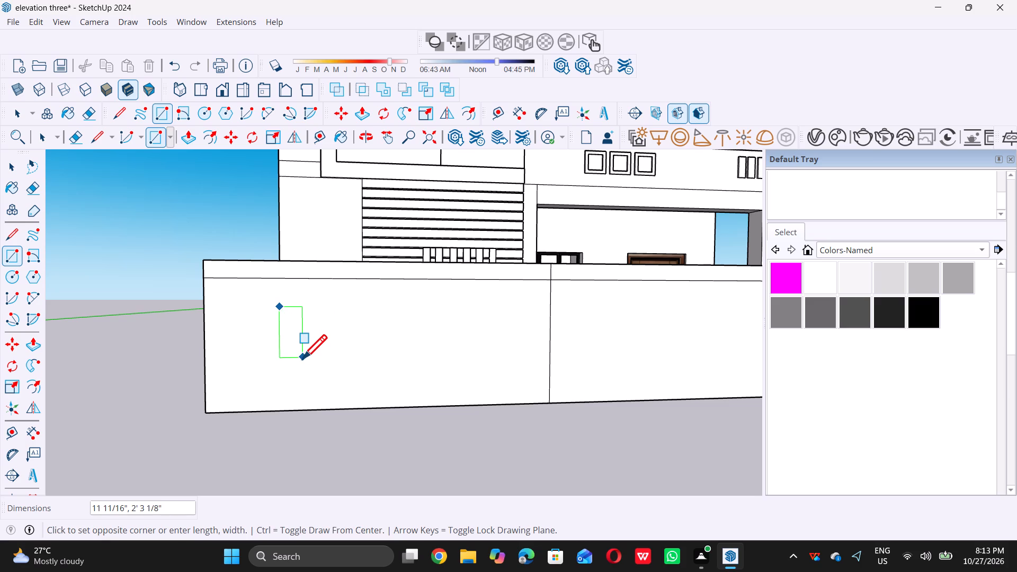
{"action": "left_click", "coordinate": [302, 359]}
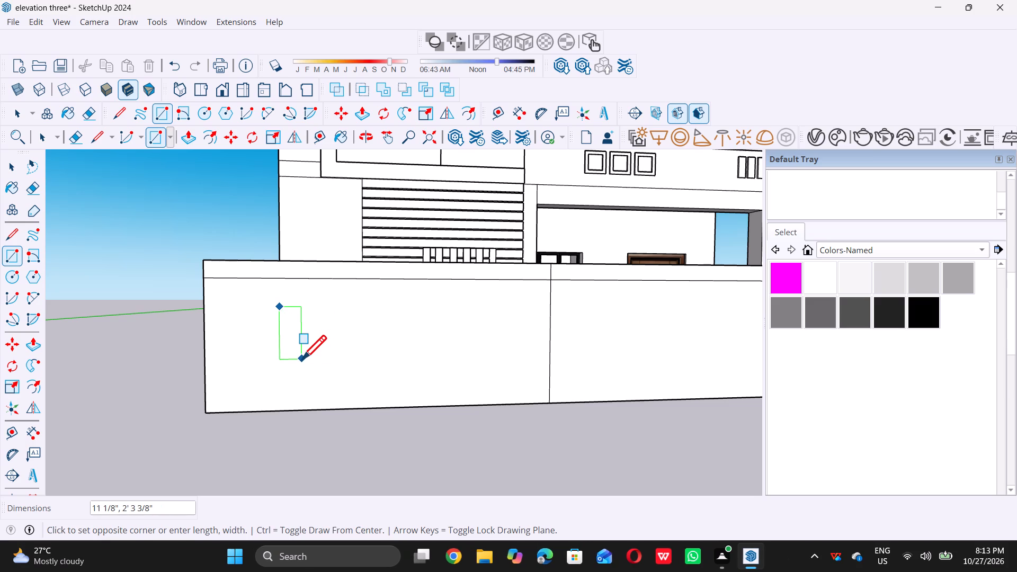
{"action": "key", "text": "space"}
Offset the small upright rectangle on the front wall outward by about 2 3/16" to outline a frame.
{"action": "scroll", "coordinate": [289, 348], "scroll_direction": "up", "scroll_amount": 5}
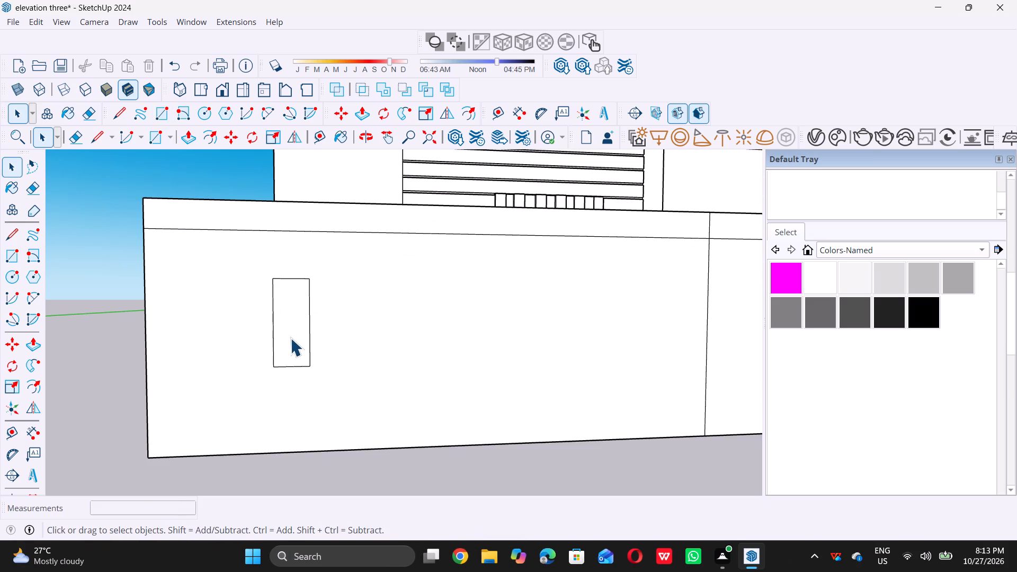
{"action": "left_click", "coordinate": [290, 338]}
{"action": "key", "text": "f"}
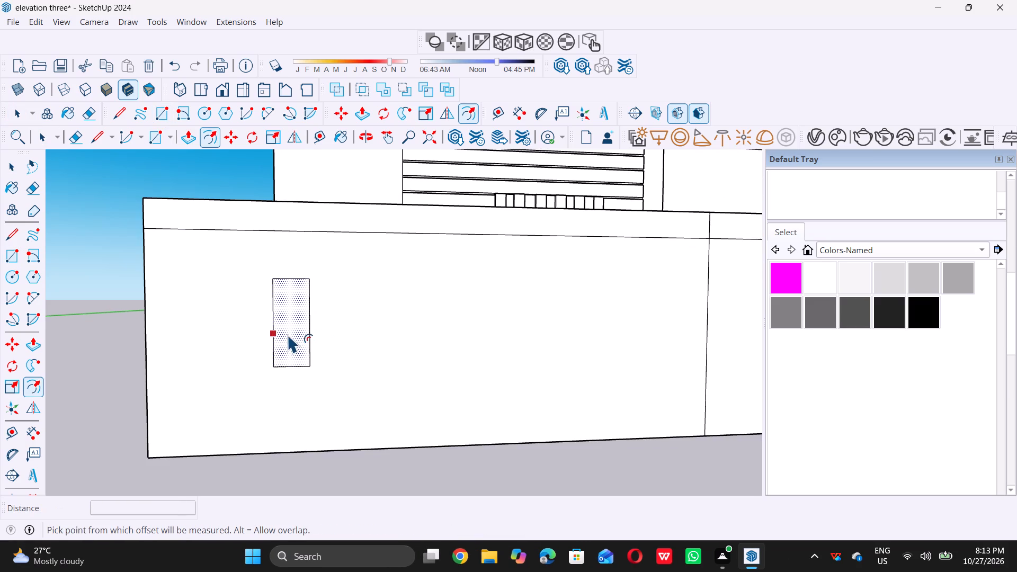
{"action": "left_click", "coordinate": [288, 334]}
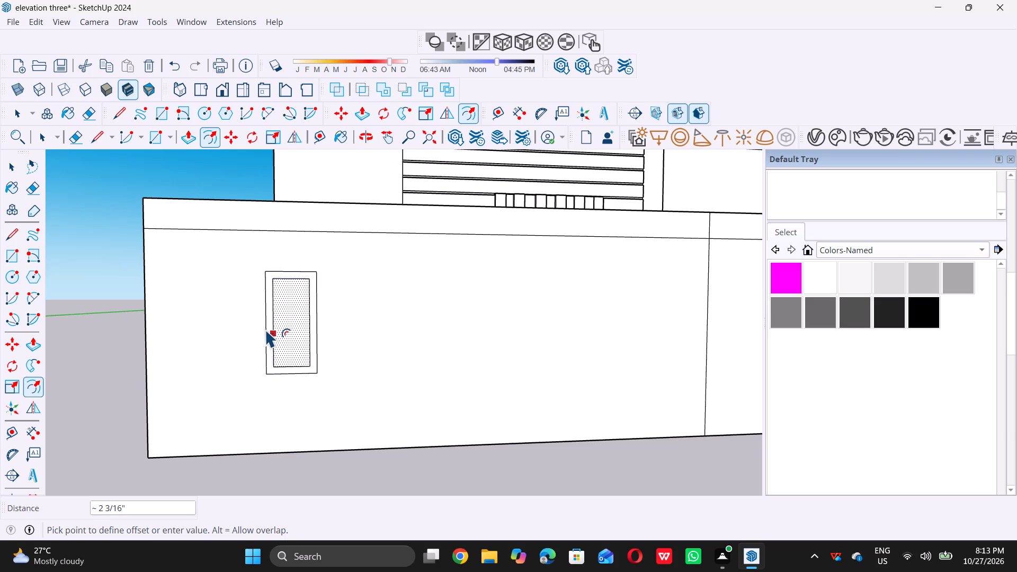
{"action": "left_click", "coordinate": [266, 329]}
{"action": "key", "text": "space"}
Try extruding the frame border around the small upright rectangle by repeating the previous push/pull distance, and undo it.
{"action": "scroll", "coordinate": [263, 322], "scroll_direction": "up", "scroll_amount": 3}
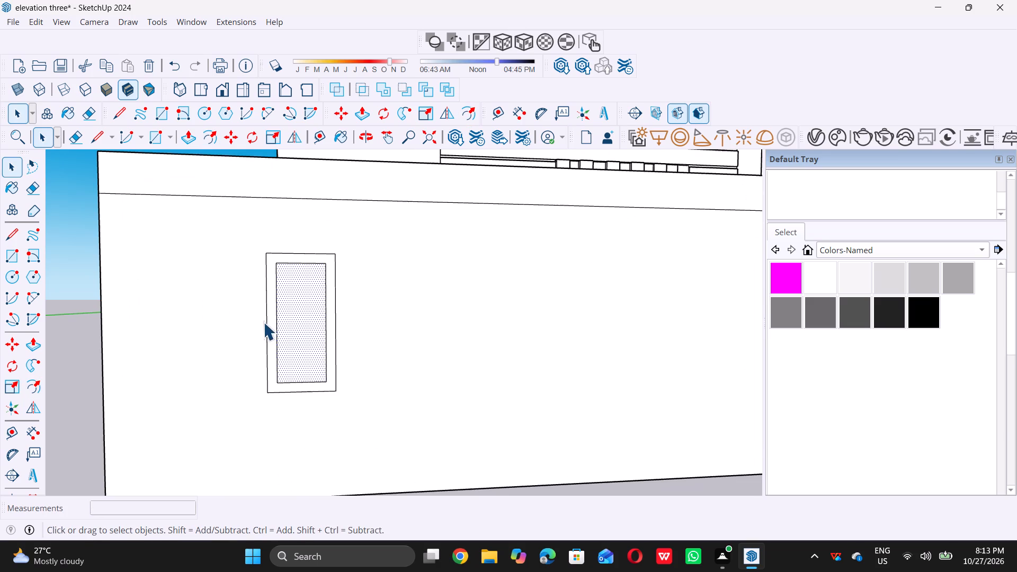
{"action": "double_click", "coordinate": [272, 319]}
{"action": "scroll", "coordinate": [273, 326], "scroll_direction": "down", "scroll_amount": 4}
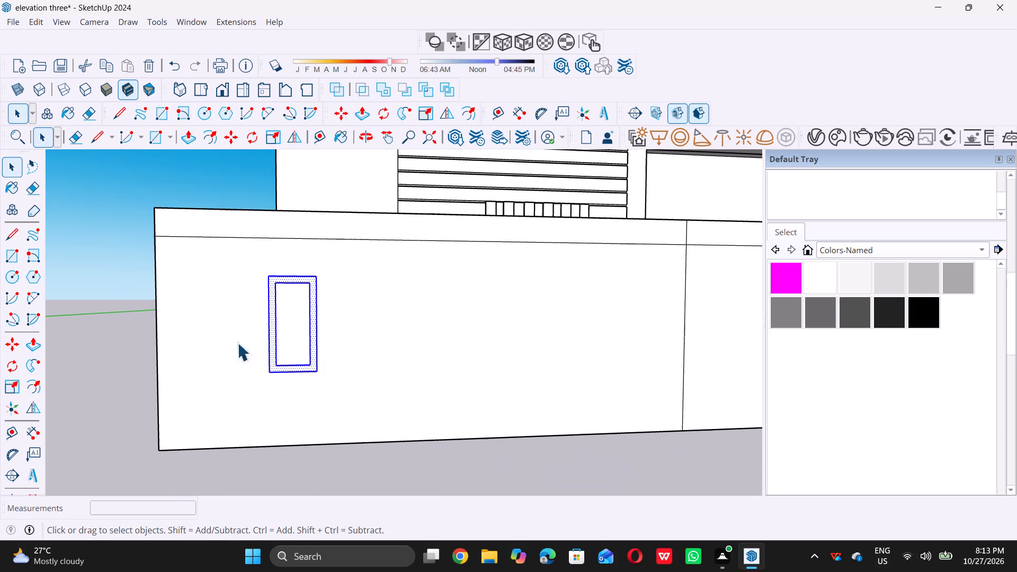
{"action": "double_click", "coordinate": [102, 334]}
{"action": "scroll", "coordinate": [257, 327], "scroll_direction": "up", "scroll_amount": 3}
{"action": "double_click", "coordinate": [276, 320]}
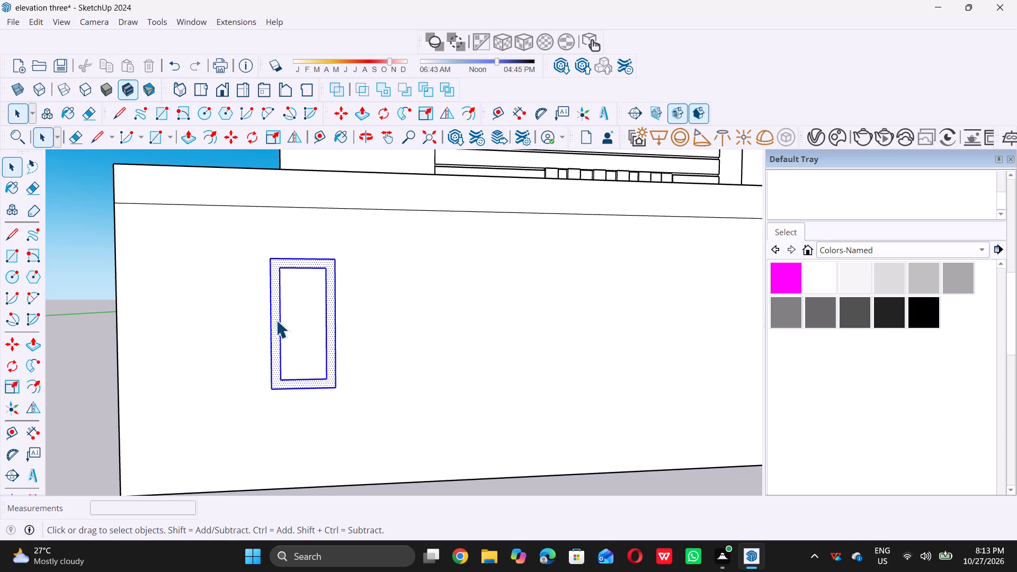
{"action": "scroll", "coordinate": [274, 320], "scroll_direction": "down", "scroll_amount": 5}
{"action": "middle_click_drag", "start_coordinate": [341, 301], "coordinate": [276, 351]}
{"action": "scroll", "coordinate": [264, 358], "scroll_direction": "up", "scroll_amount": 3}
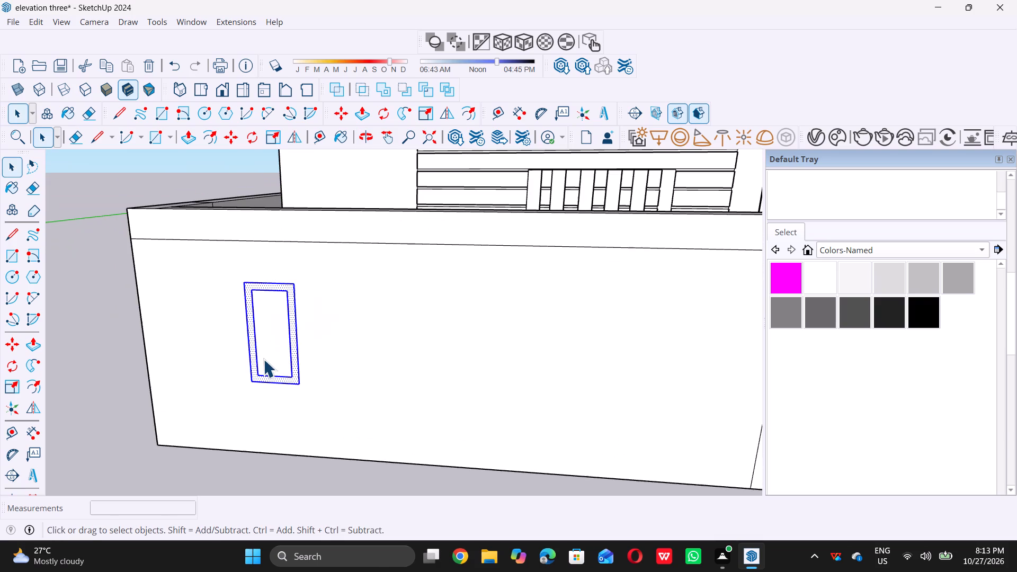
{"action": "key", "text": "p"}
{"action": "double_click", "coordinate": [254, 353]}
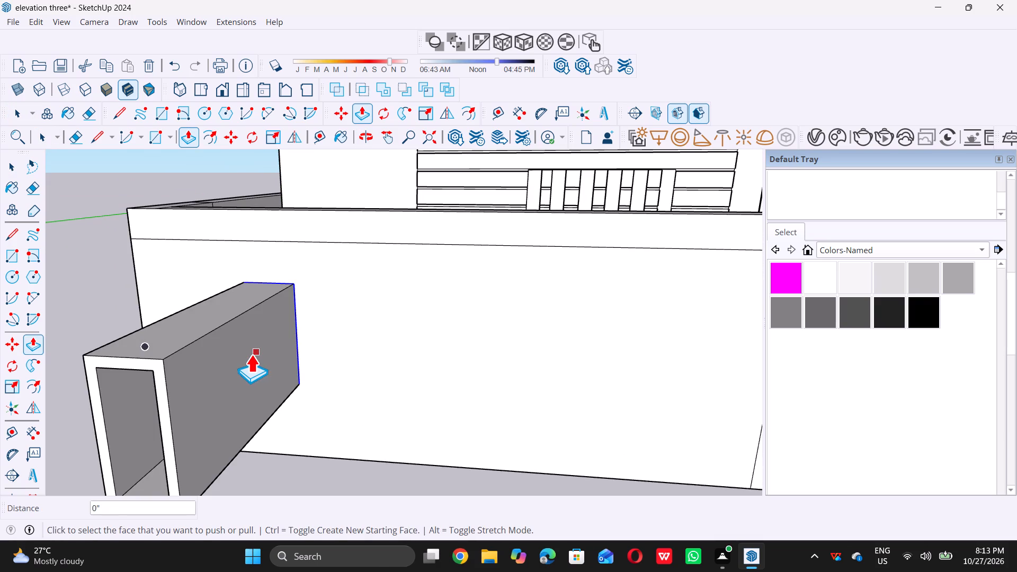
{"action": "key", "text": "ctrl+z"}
Extrude the frame border around the small upright rectangle 1" outward from the front wall.
{"action": "scroll", "coordinate": [252, 346], "scroll_direction": "up", "scroll_amount": 3}
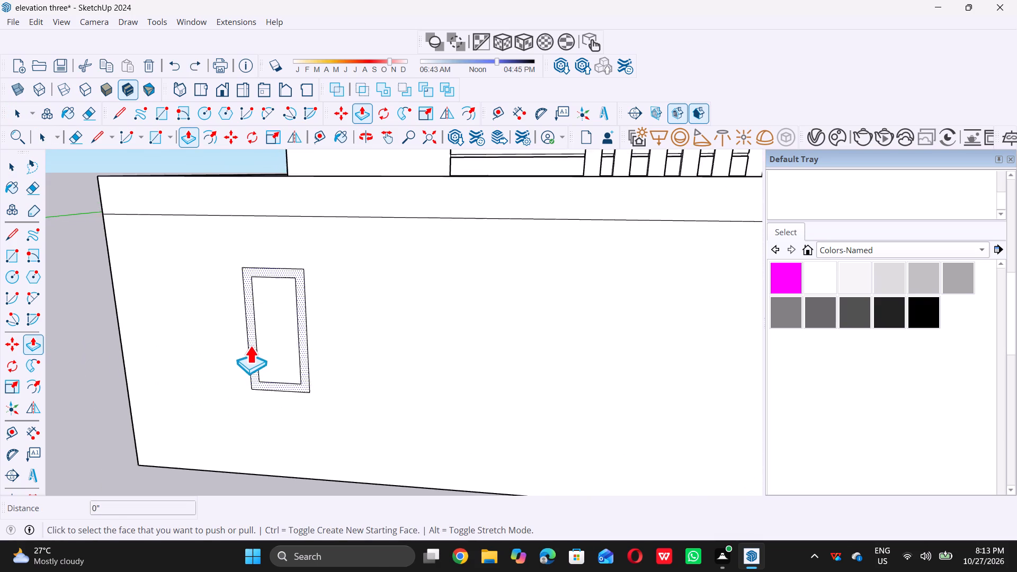
{"action": "left_click", "coordinate": [248, 341]}
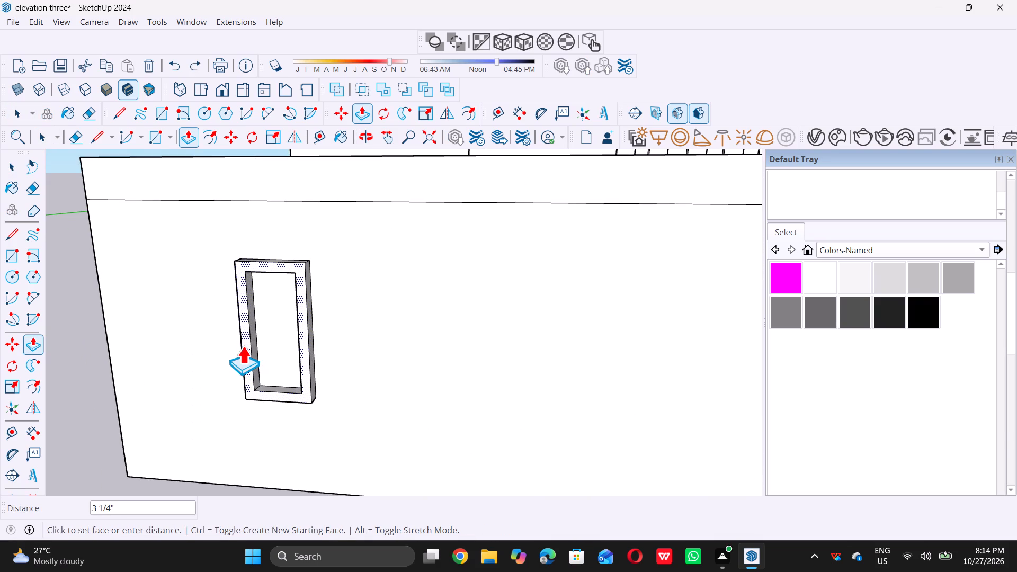
{"action": "key", "text": "1"}
{"action": "key", "text": "shift+quotedbl"}
{"action": "key", "text": "Return"}
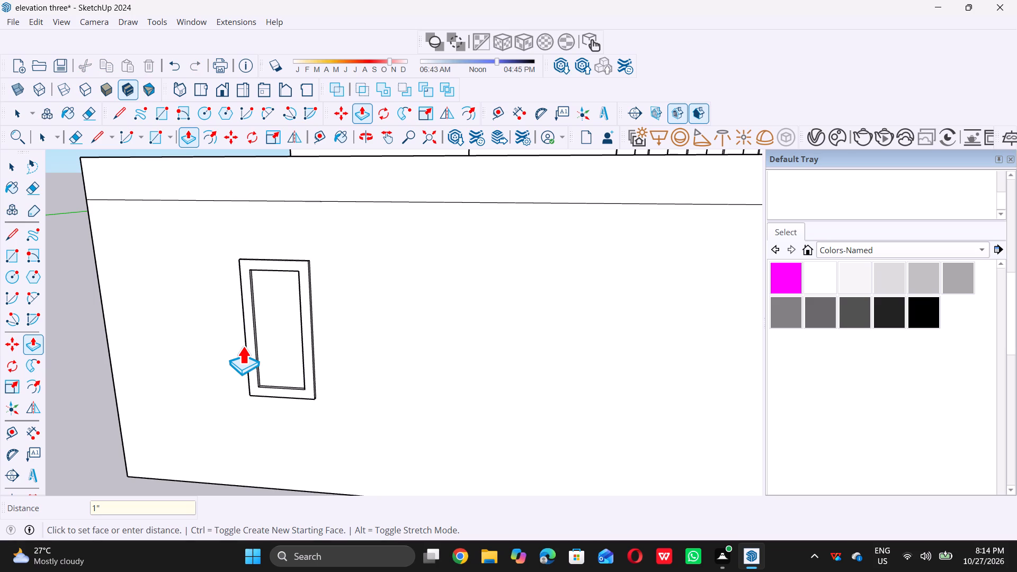
{"action": "key", "text": "space"}
Place a vertical guide on the front wall about 8' 4 7/8" from the edge at the side-wall corner.
{"action": "scroll", "coordinate": [259, 344], "scroll_direction": "down", "scroll_amount": 11}
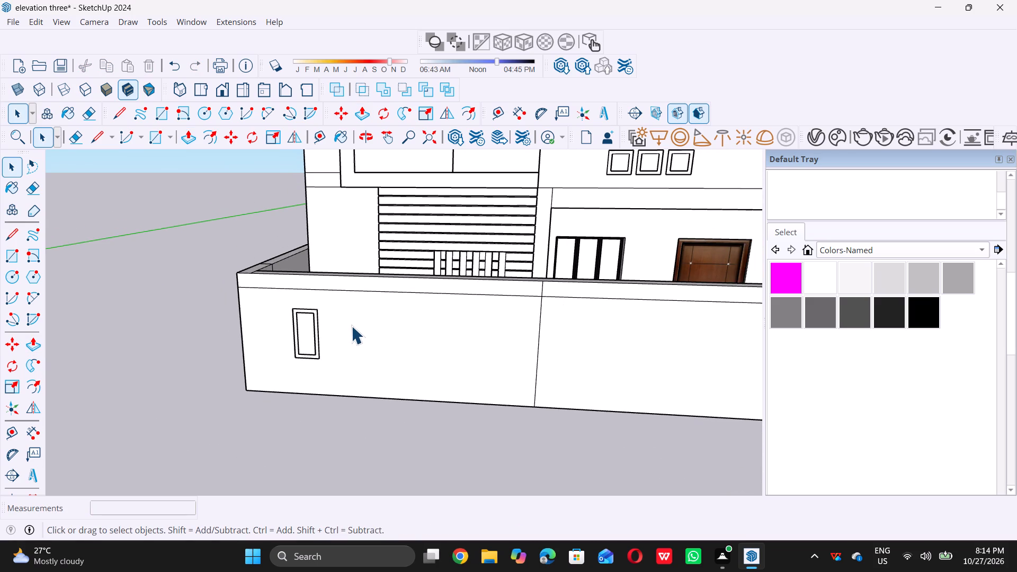
{"action": "middle_click_drag", "start_coordinate": [346, 324], "coordinate": [377, 309]}
{"action": "key", "text": "space"}
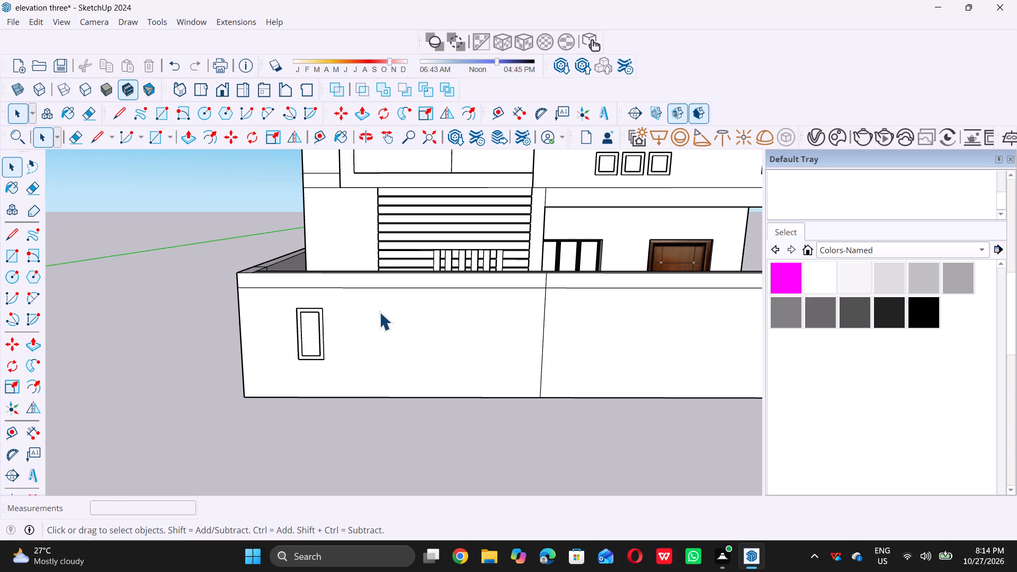
{"action": "key", "text": "t"}
{"action": "scroll", "coordinate": [324, 339], "scroll_direction": "up", "scroll_amount": 3}
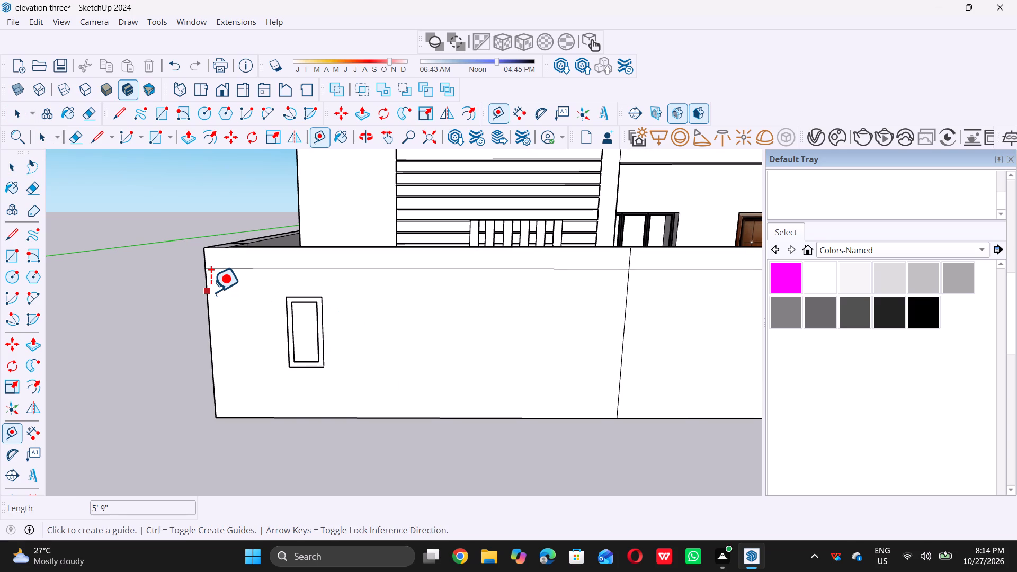
{"action": "triple_click", "coordinate": [211, 290]}
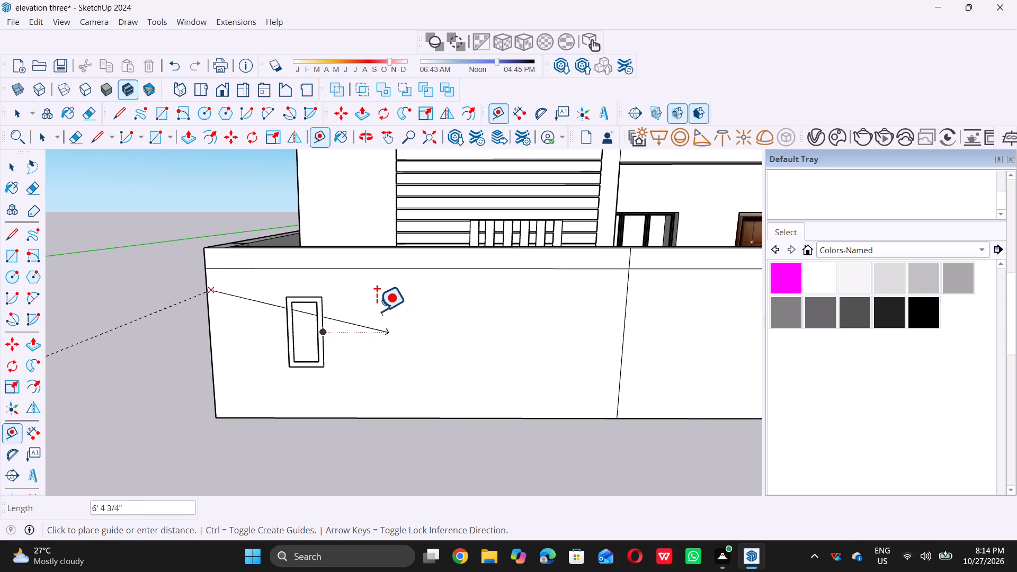
{"action": "key", "text": "space"}
{"action": "key", "text": "t"}
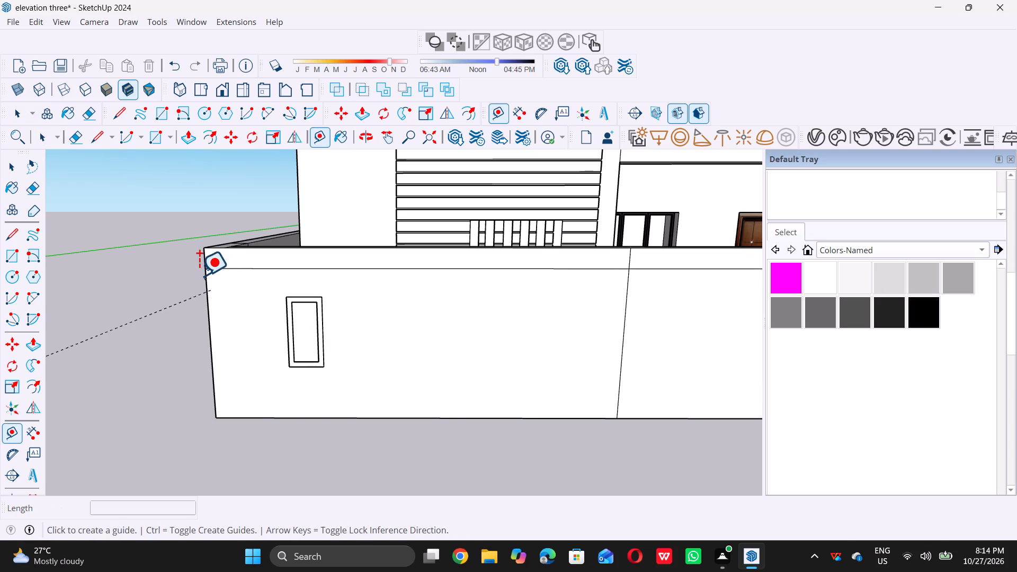
{"action": "left_click", "coordinate": [210, 319]}
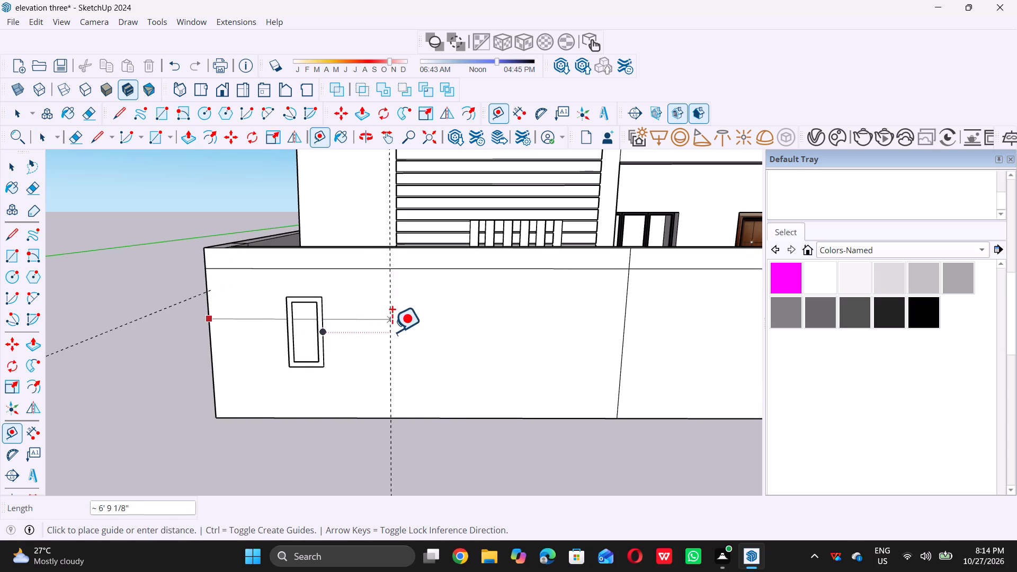
{"action": "left_click", "coordinate": [435, 343]}
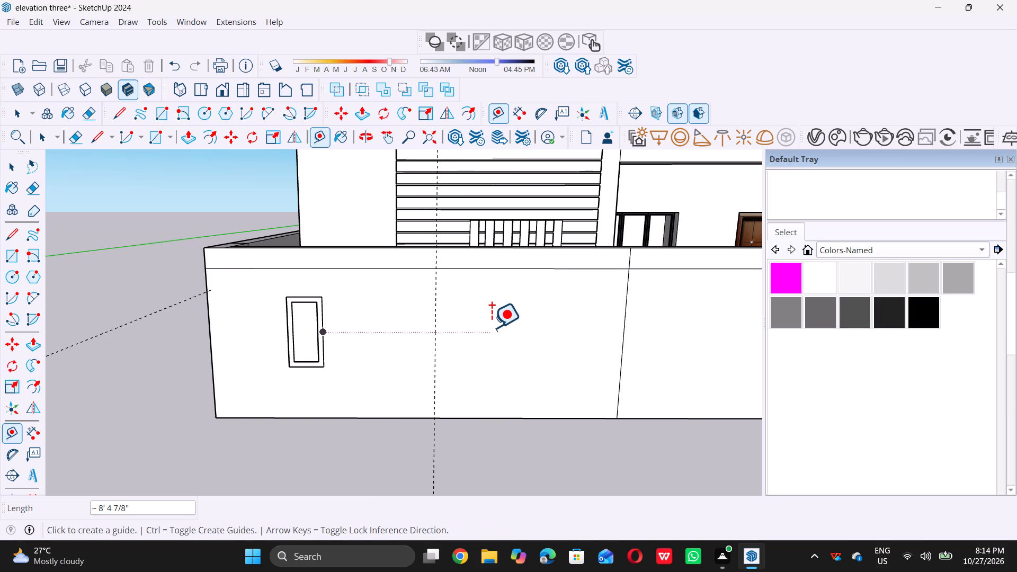
Place a second vertical guide 5' 4 7/8" from the first, on the side toward the wall's dividing line.
{"action": "double_click", "coordinate": [434, 306]}
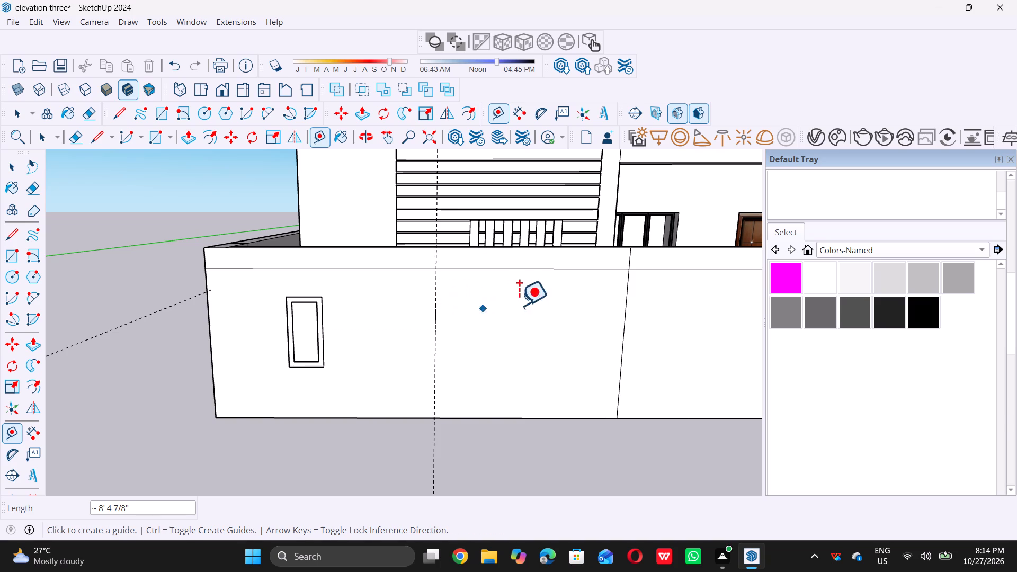
{"action": "key", "text": "space"}
{"action": "key", "text": "t"}
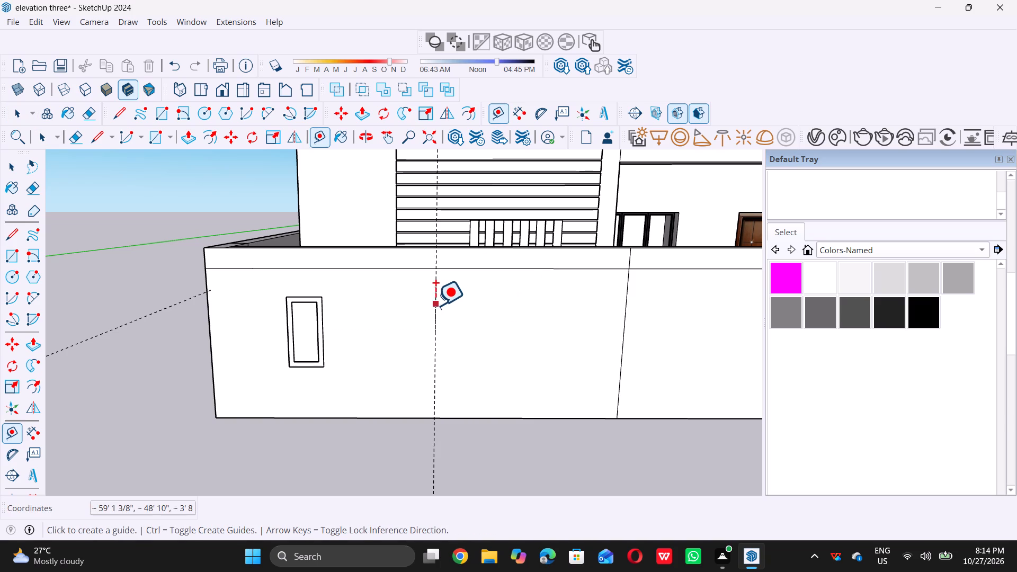
{"action": "left_click", "coordinate": [434, 305]}
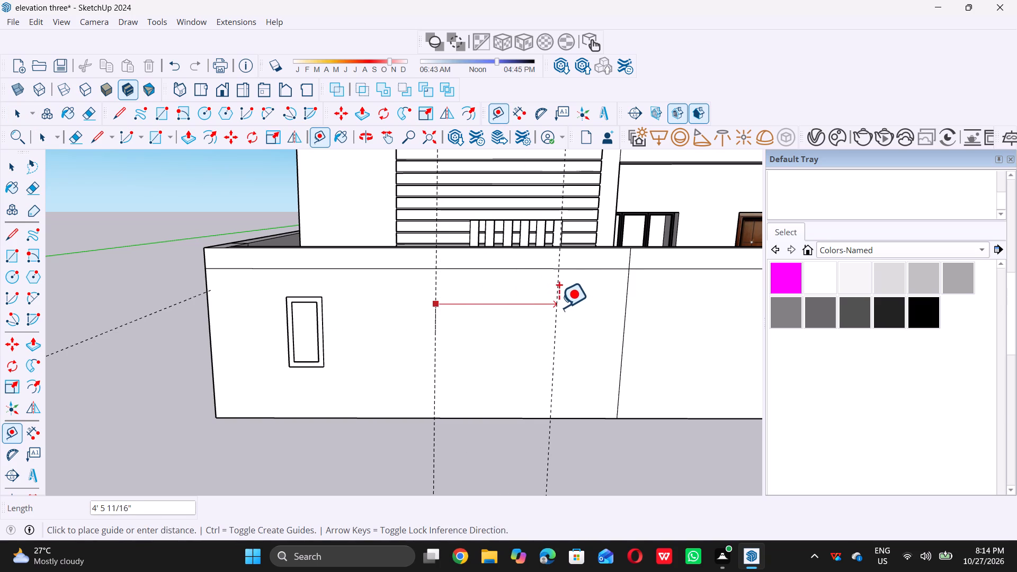
{"action": "left_click", "coordinate": [583, 309]}
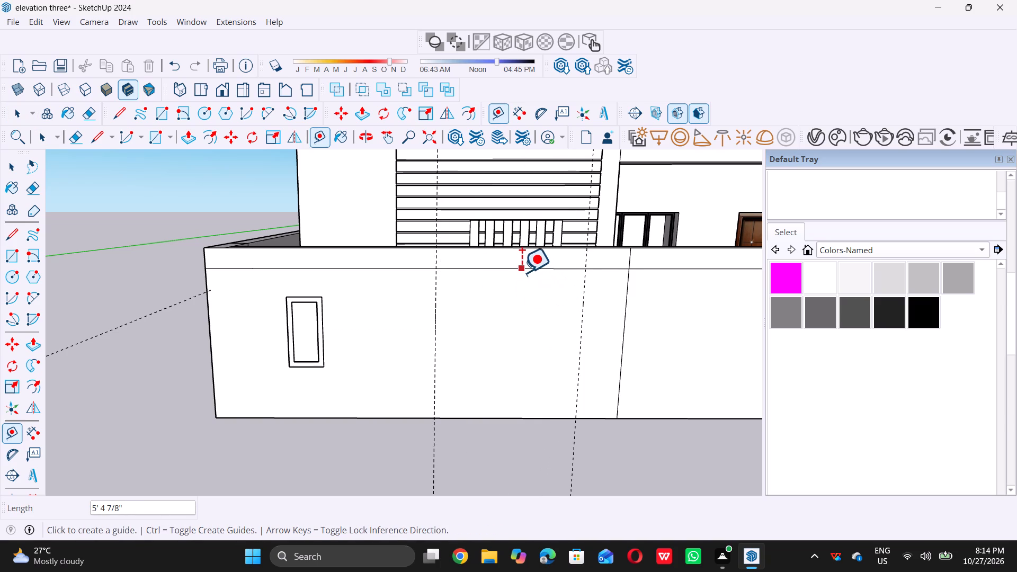
Place a horizontal guide about 2' 4 3/8" below the top band line of the front wall.
{"action": "left_click", "coordinate": [522, 271]}
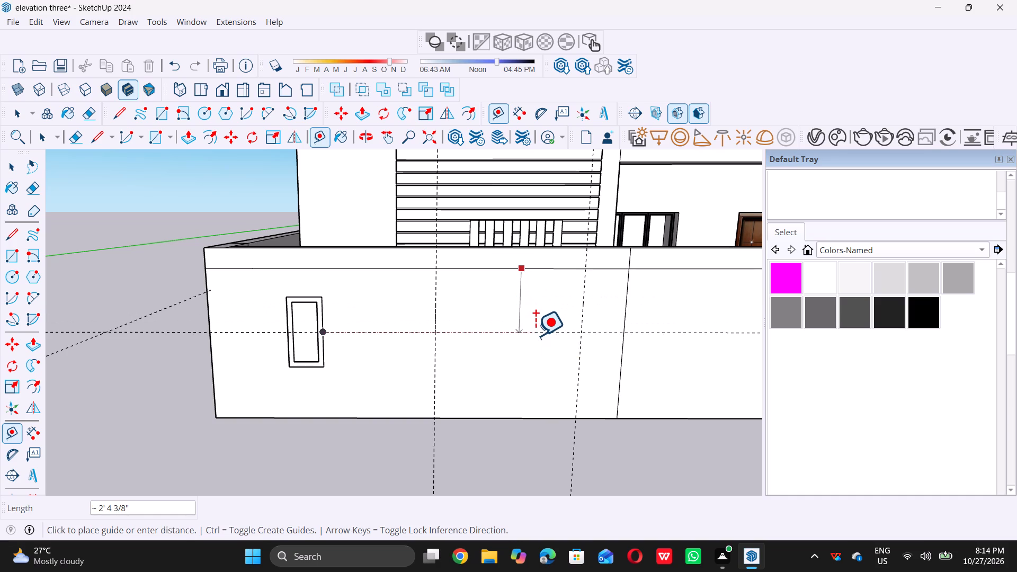
{"action": "left_click", "coordinate": [536, 335]}
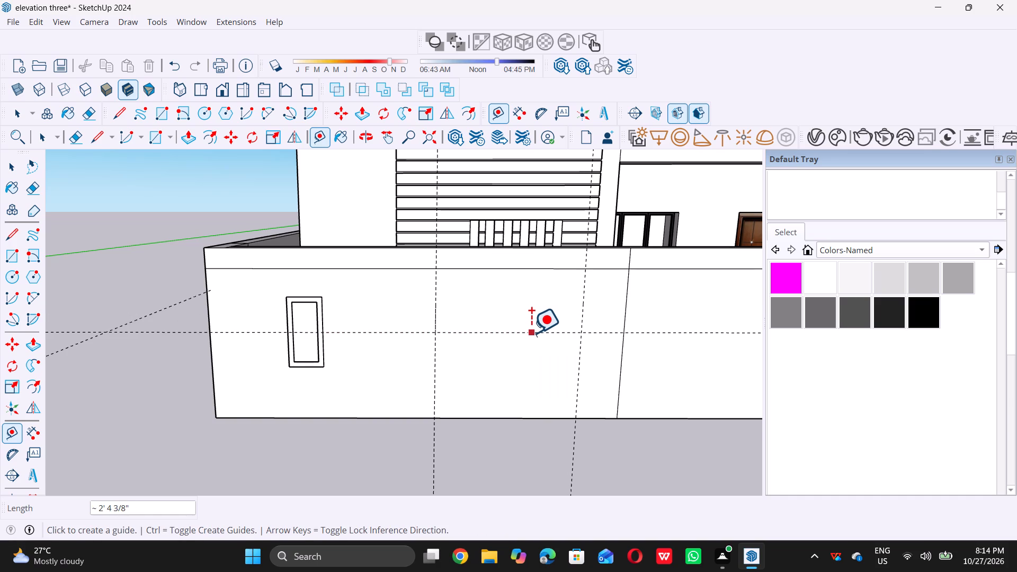
{"action": "key", "text": "space"}
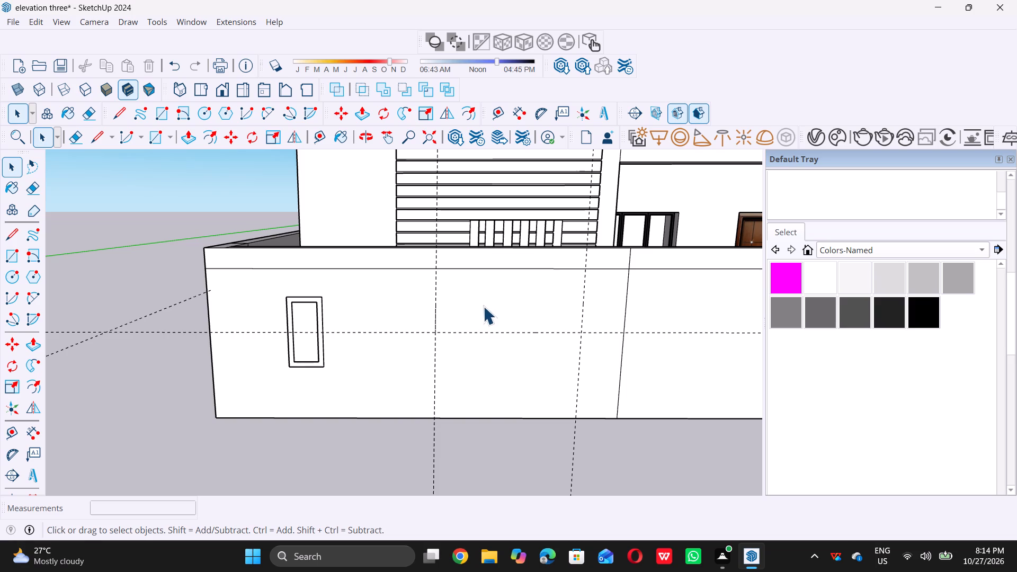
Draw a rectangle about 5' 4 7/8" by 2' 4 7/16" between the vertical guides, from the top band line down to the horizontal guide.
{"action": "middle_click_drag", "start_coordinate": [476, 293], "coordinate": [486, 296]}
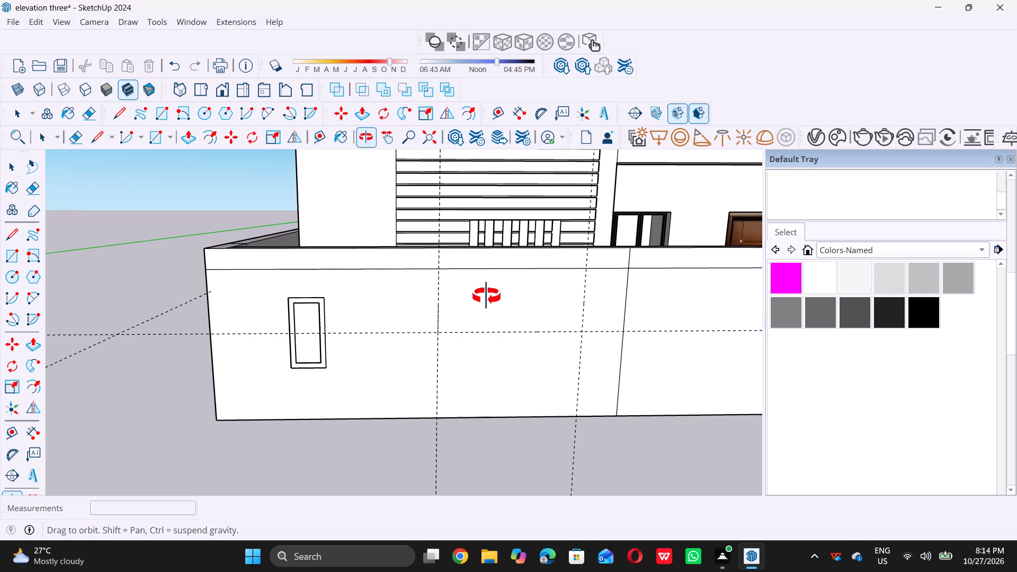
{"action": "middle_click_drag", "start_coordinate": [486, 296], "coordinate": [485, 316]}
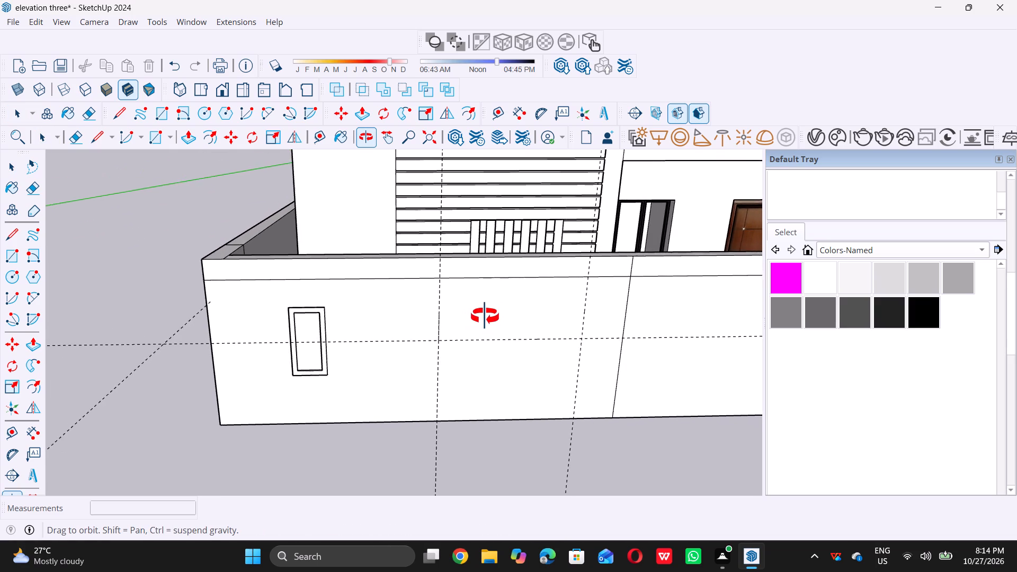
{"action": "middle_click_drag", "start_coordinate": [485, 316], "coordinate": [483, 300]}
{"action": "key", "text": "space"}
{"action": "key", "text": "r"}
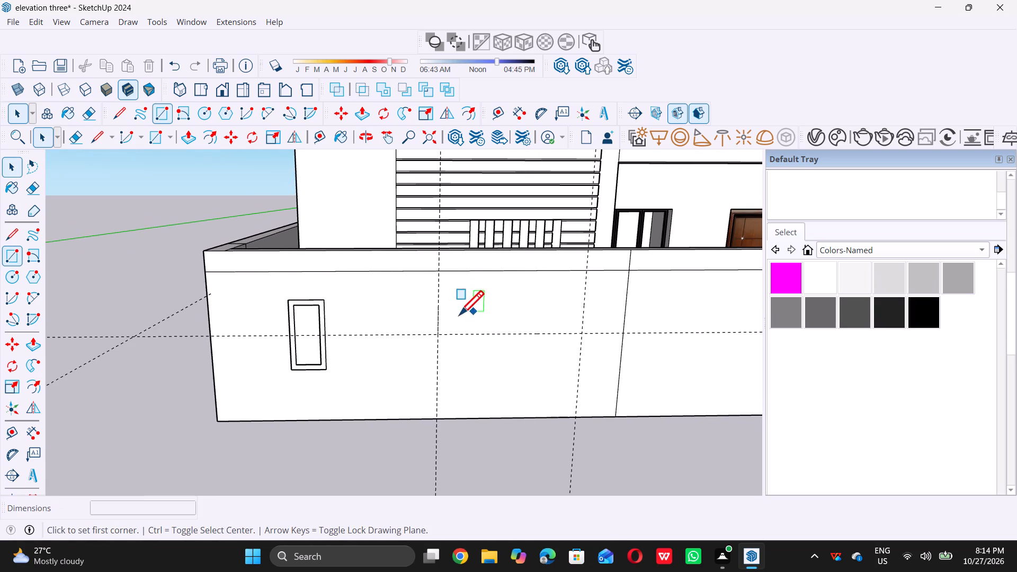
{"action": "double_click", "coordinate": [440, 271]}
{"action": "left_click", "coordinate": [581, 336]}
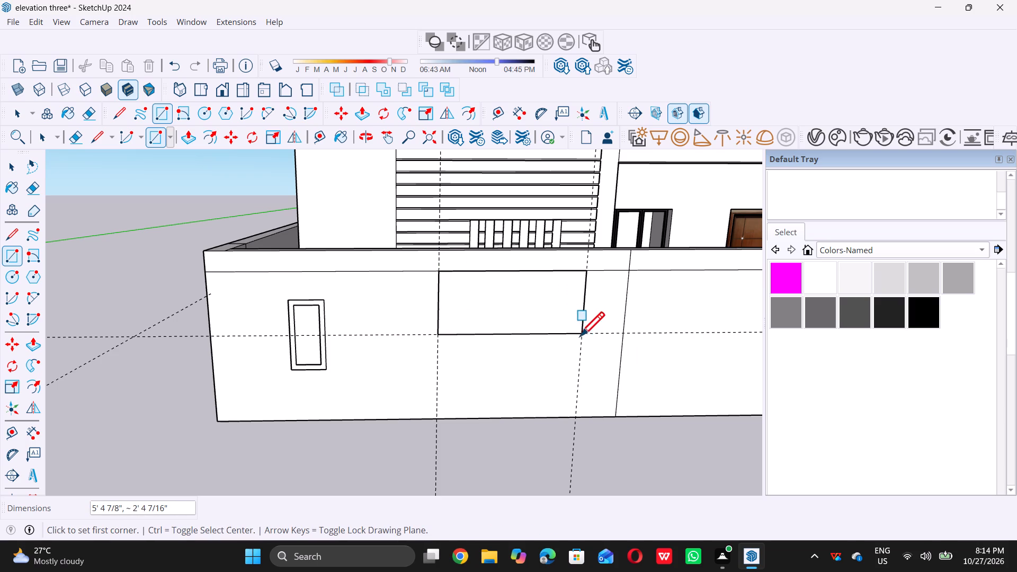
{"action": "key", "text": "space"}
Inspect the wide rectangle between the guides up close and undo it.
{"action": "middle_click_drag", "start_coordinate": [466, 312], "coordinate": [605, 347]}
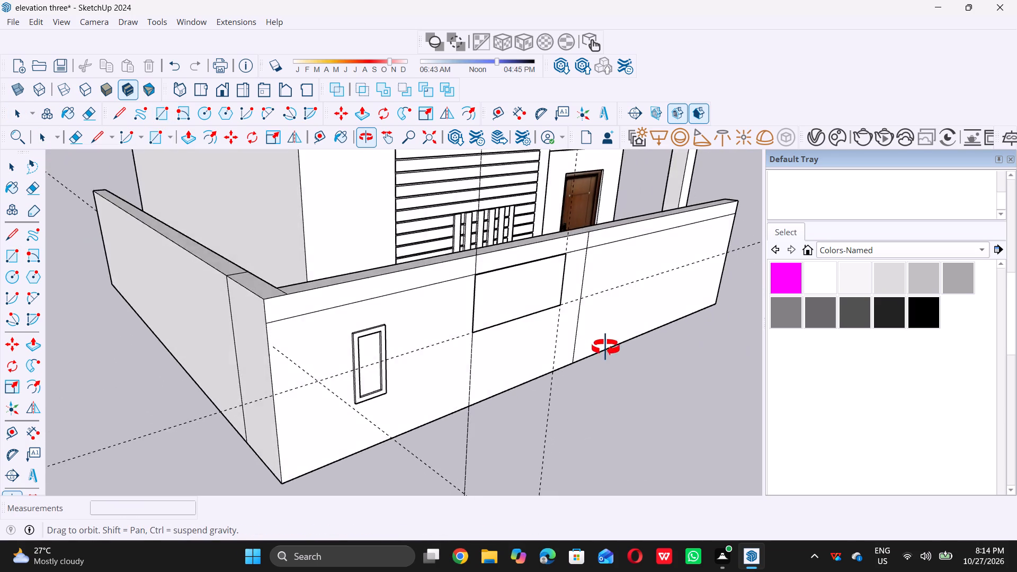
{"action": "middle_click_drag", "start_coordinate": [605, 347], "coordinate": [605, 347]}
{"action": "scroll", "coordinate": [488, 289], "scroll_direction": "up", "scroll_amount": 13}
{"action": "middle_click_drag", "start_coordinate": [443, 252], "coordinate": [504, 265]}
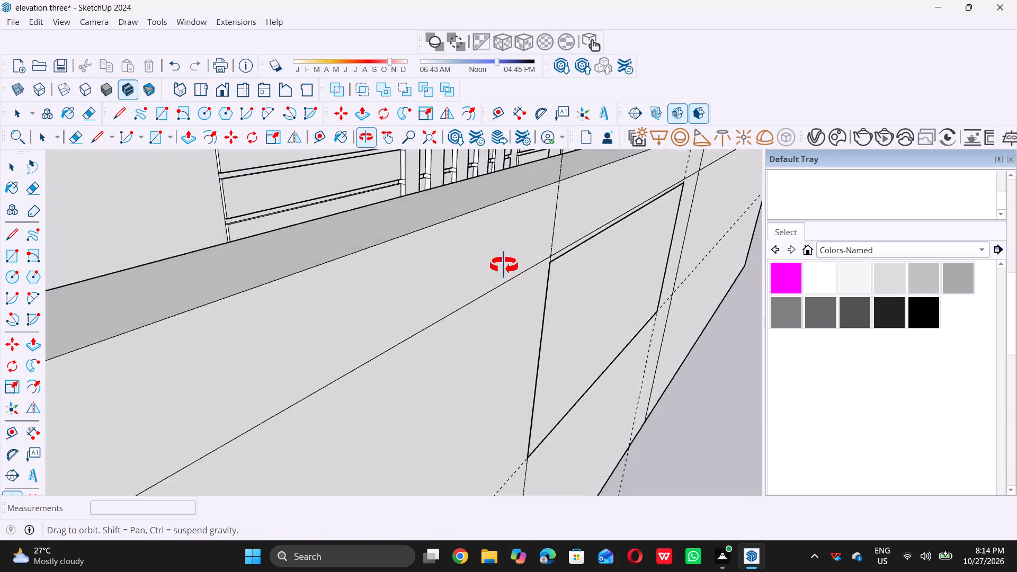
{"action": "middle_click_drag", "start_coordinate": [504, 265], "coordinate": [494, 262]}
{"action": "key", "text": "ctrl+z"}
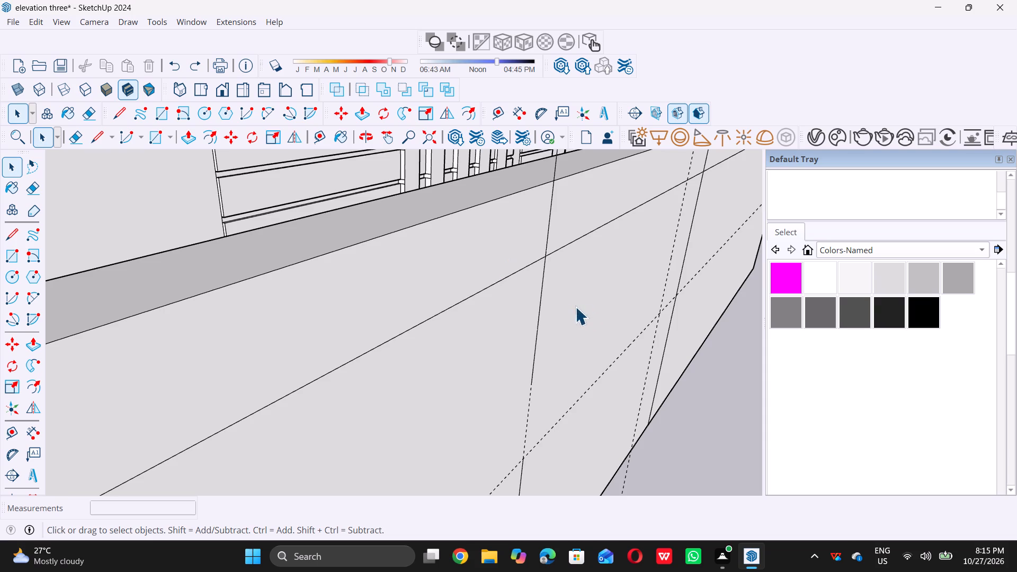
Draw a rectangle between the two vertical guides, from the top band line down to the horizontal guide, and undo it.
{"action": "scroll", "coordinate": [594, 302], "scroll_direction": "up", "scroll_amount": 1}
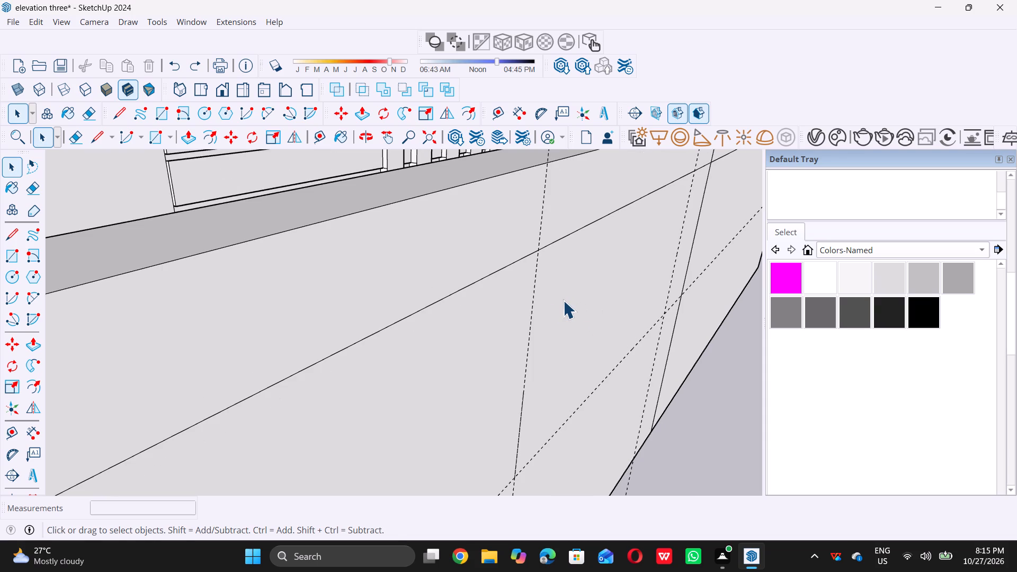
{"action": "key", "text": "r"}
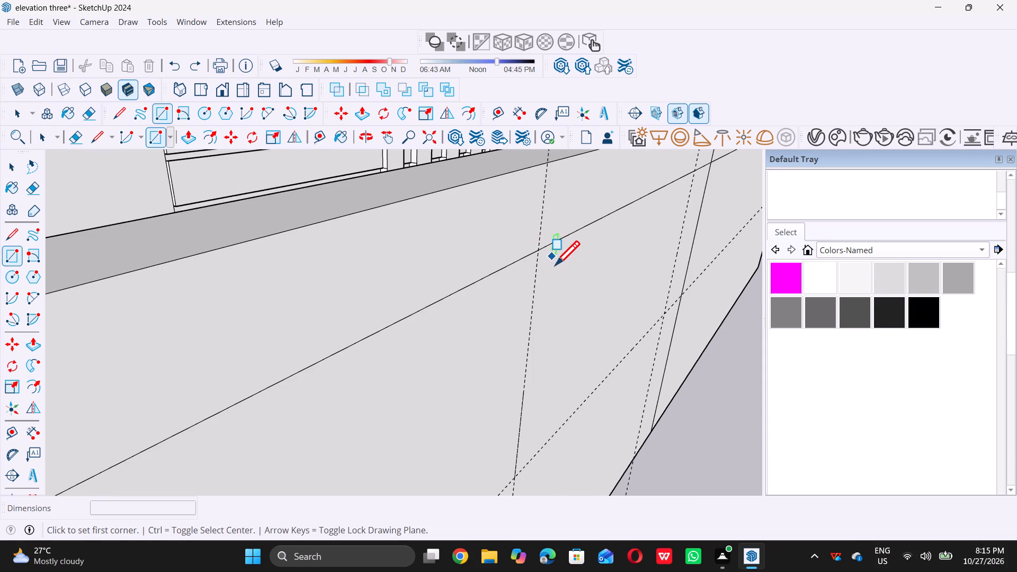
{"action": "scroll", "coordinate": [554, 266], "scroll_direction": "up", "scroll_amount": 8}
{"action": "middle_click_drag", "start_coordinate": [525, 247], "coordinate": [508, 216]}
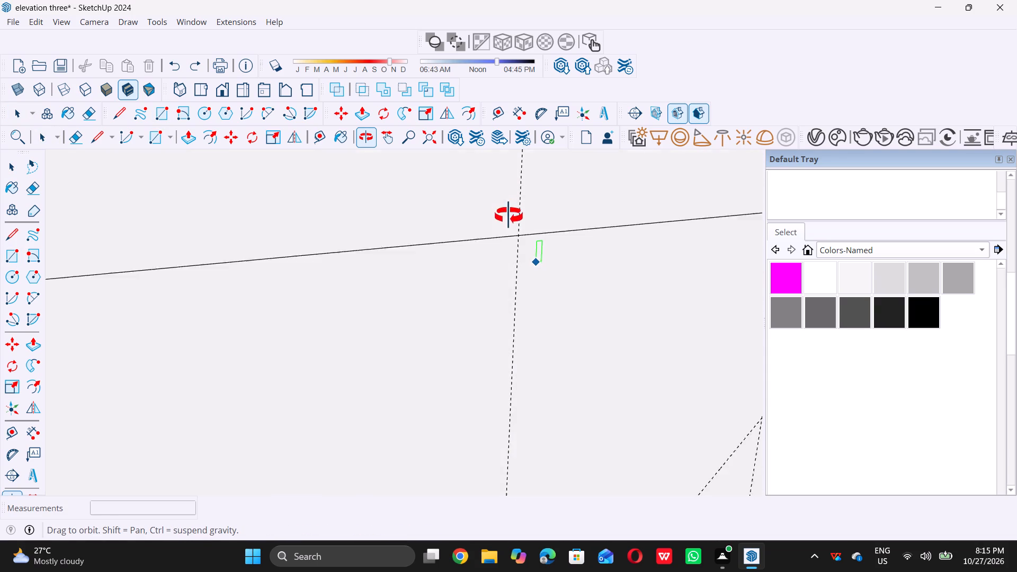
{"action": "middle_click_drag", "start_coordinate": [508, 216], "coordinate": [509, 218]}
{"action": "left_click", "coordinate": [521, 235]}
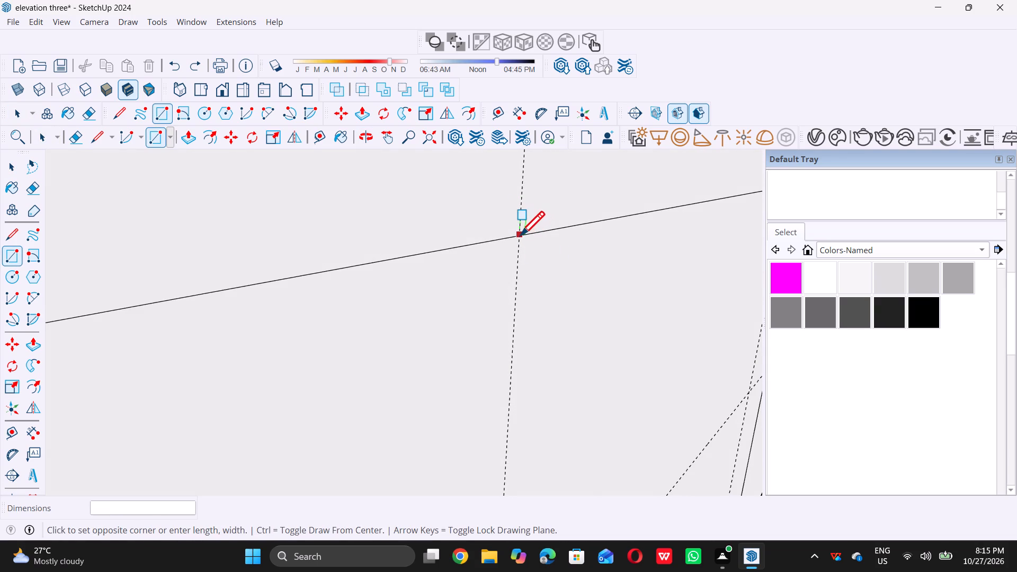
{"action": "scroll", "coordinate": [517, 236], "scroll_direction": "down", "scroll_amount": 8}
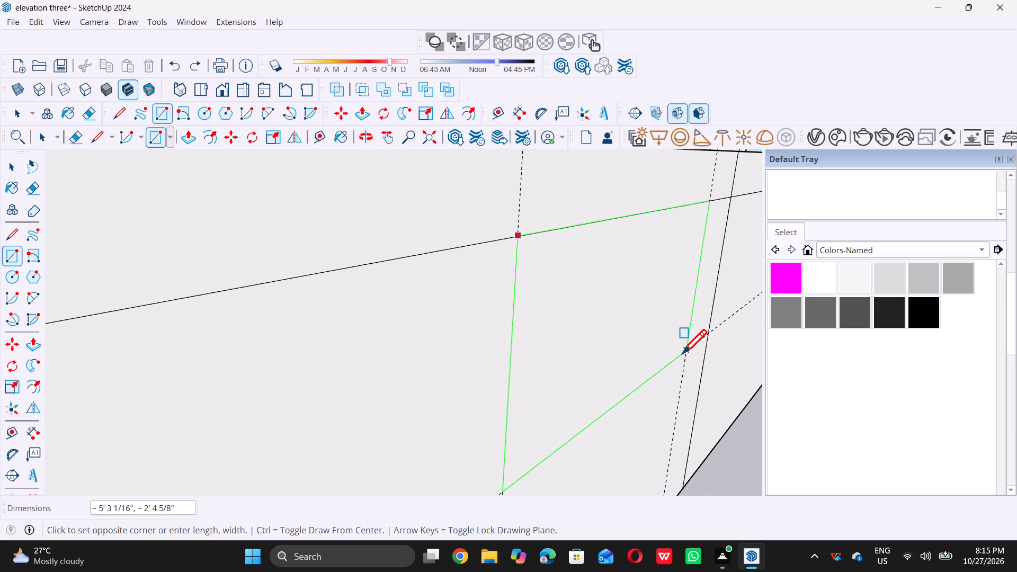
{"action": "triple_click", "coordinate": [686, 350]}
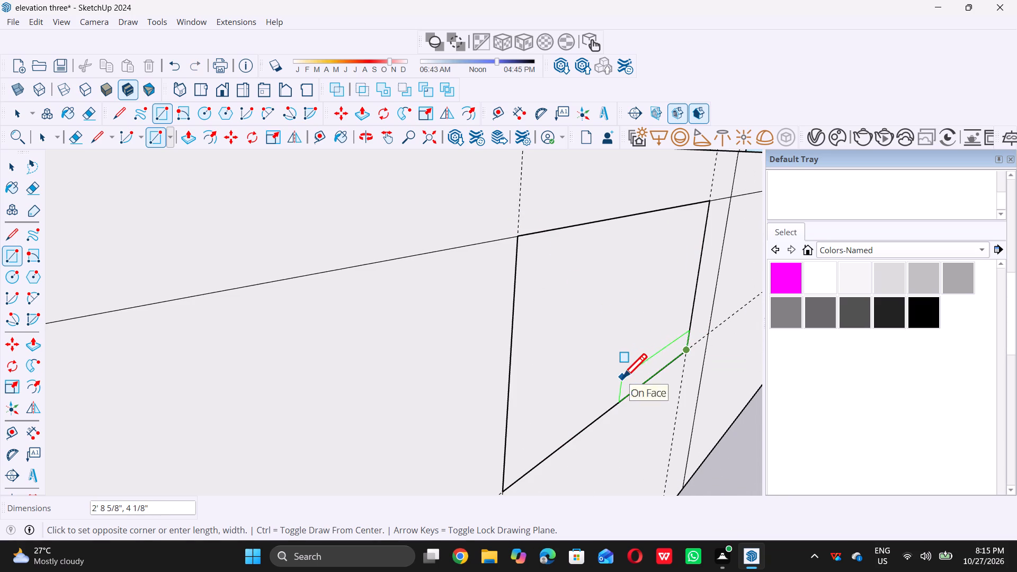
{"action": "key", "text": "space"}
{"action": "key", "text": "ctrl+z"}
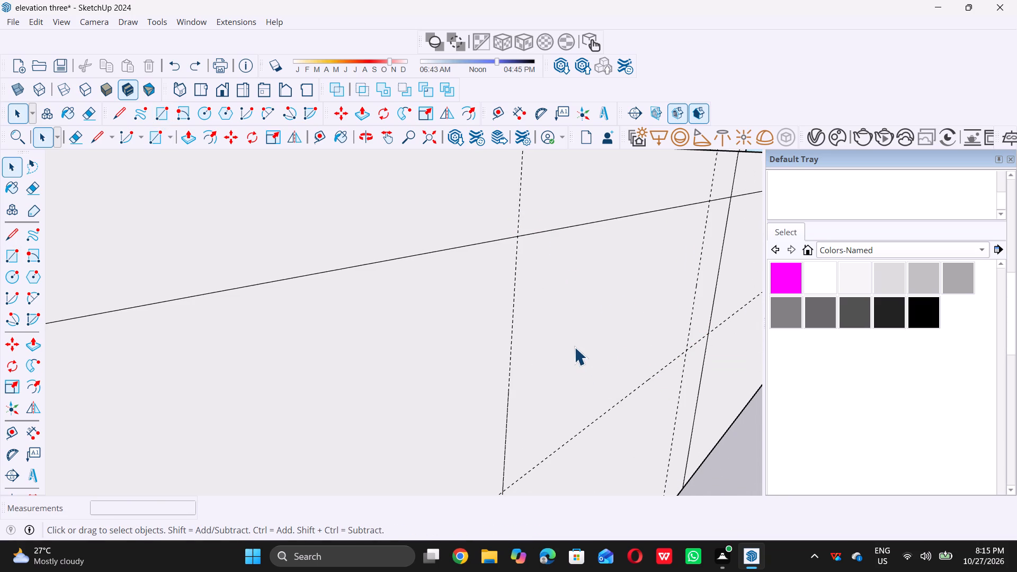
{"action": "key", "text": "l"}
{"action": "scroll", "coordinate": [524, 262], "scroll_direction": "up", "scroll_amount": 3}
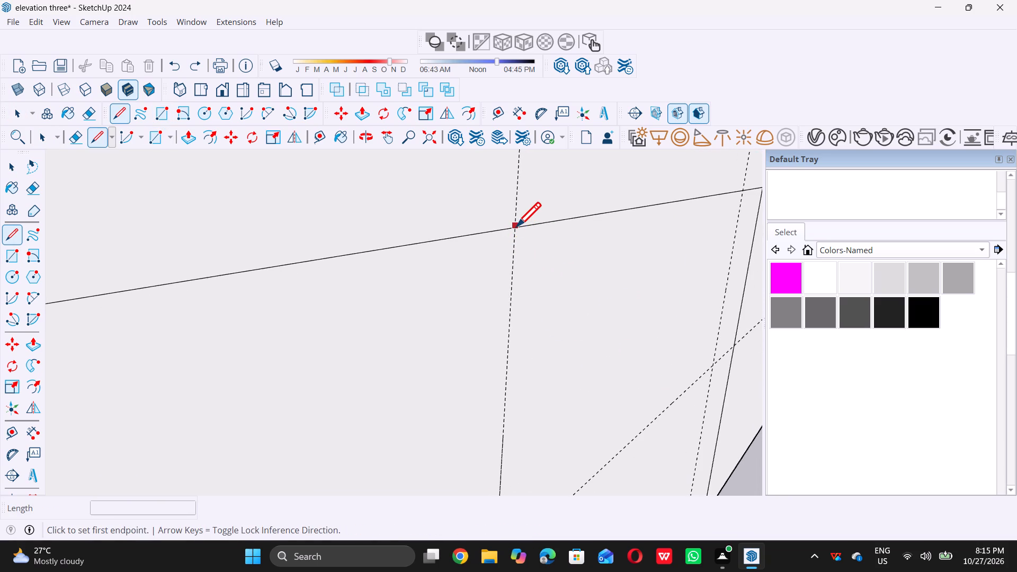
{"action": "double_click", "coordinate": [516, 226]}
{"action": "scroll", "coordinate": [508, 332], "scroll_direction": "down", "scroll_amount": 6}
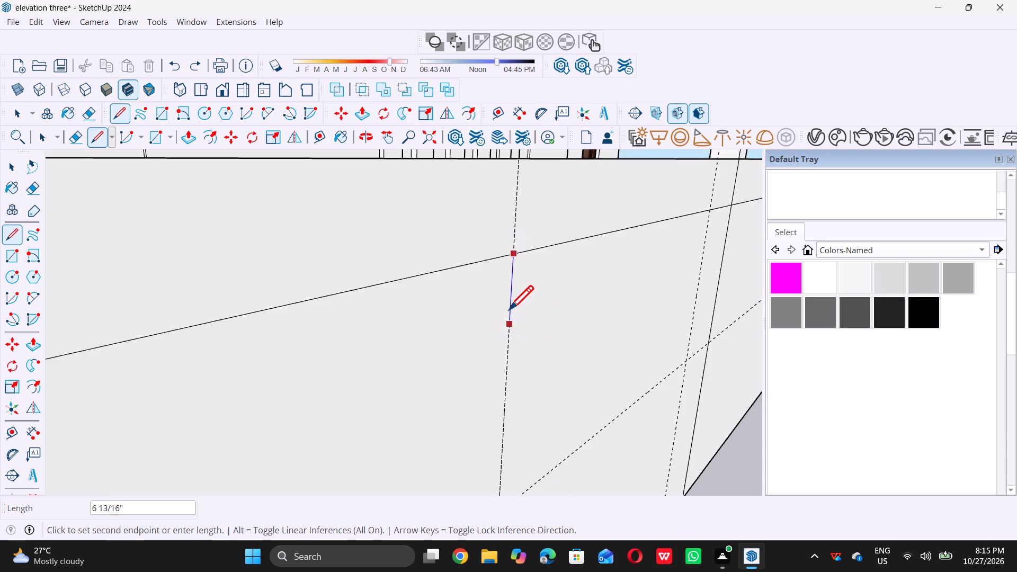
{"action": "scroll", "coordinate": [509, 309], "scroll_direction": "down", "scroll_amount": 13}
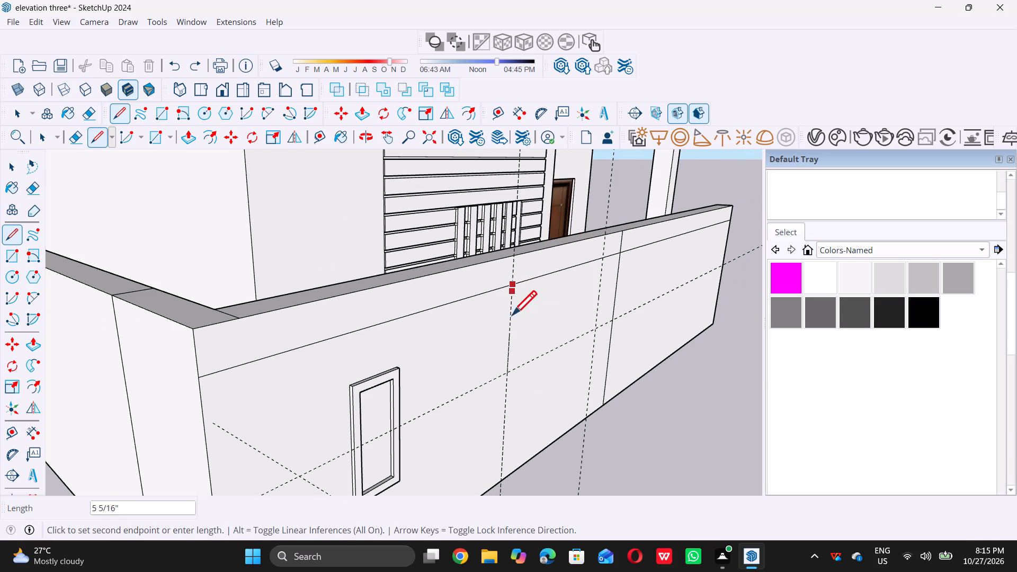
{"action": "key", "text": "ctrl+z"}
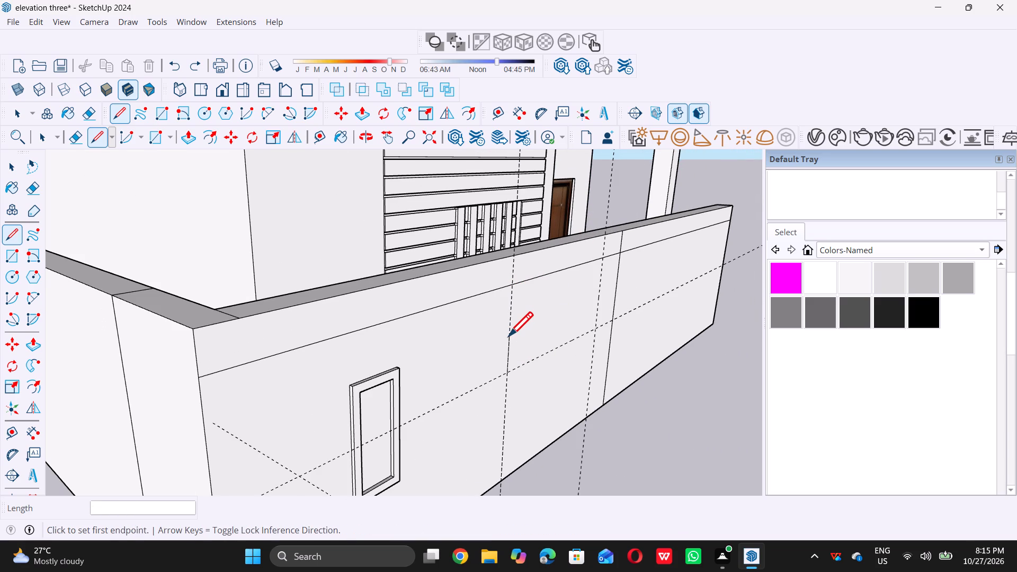
Undo the horizontal guide running across the front wall at the narrow framed panel.
{"action": "middle_click_drag", "start_coordinate": [506, 345], "coordinate": [125, 331]}
{"action": "scroll", "coordinate": [483, 343], "scroll_direction": "down", "scroll_amount": 1}
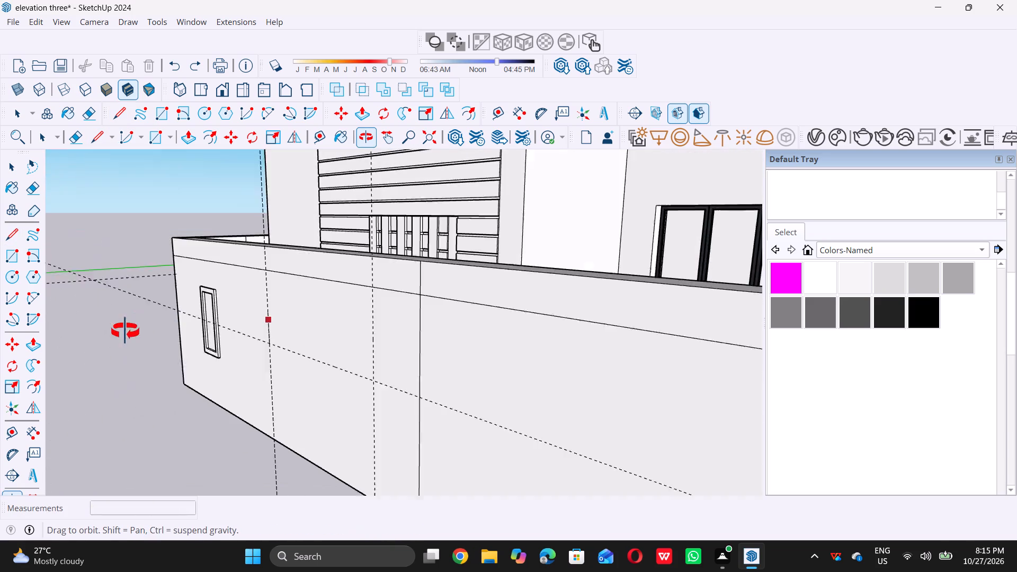
{"action": "middle_click_drag", "start_coordinate": [125, 331], "coordinate": [125, 332]}
{"action": "scroll", "coordinate": [171, 335], "scroll_direction": "up", "scroll_amount": 17}
{"action": "scroll", "coordinate": [244, 271], "scroll_direction": "up", "scroll_amount": 4}
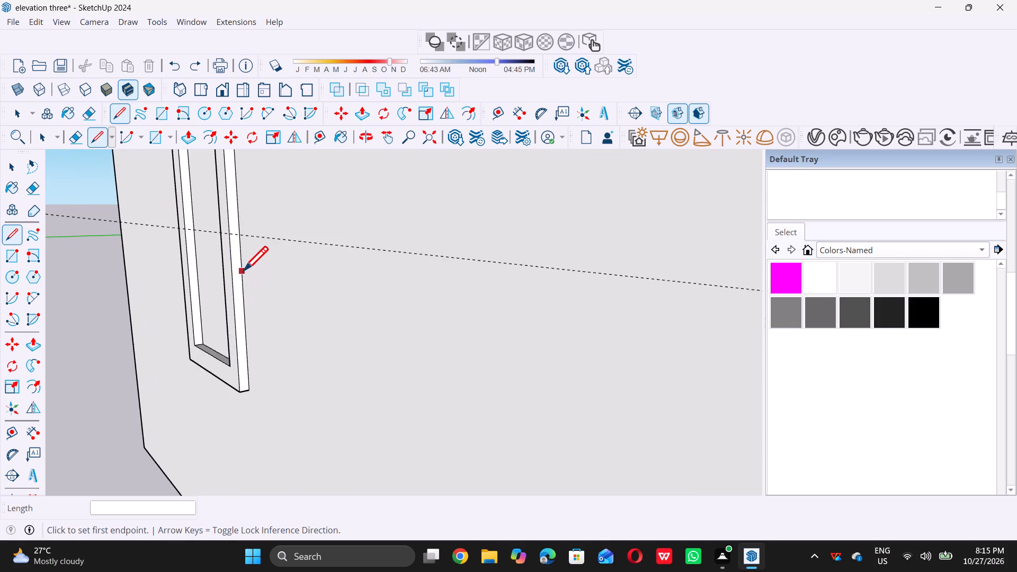
{"action": "scroll", "coordinate": [244, 270], "scroll_direction": "up", "scroll_amount": 1}
{"action": "scroll", "coordinate": [245, 224], "scroll_direction": "up", "scroll_amount": 14}
{"action": "middle_click_drag", "start_coordinate": [230, 195], "coordinate": [224, 212]}
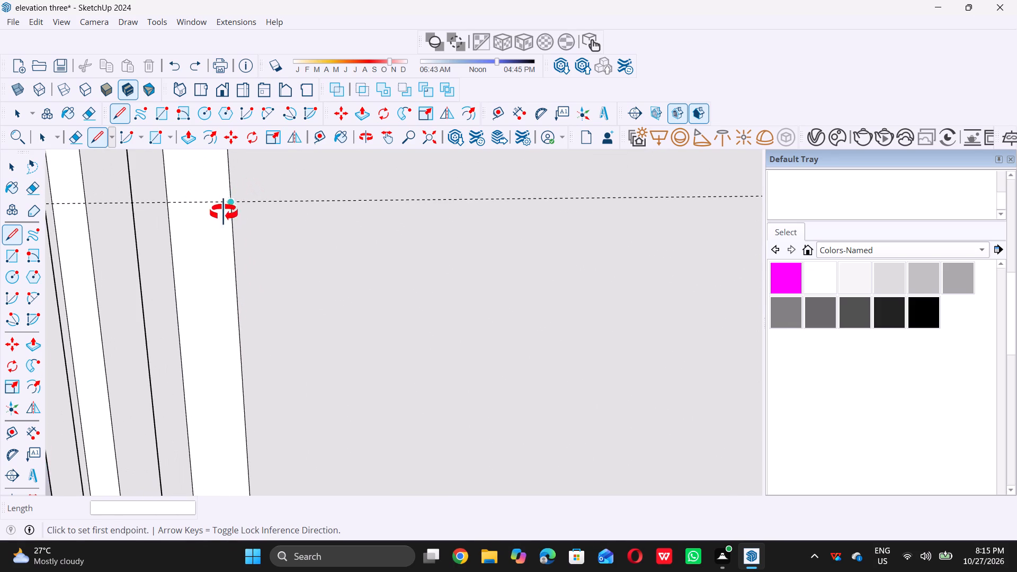
{"action": "middle_click_drag", "start_coordinate": [224, 212], "coordinate": [204, 261]}
{"action": "key", "text": "ctrl+z"}
{"action": "scroll", "coordinate": [212, 277], "scroll_direction": "down", "scroll_amount": 4}
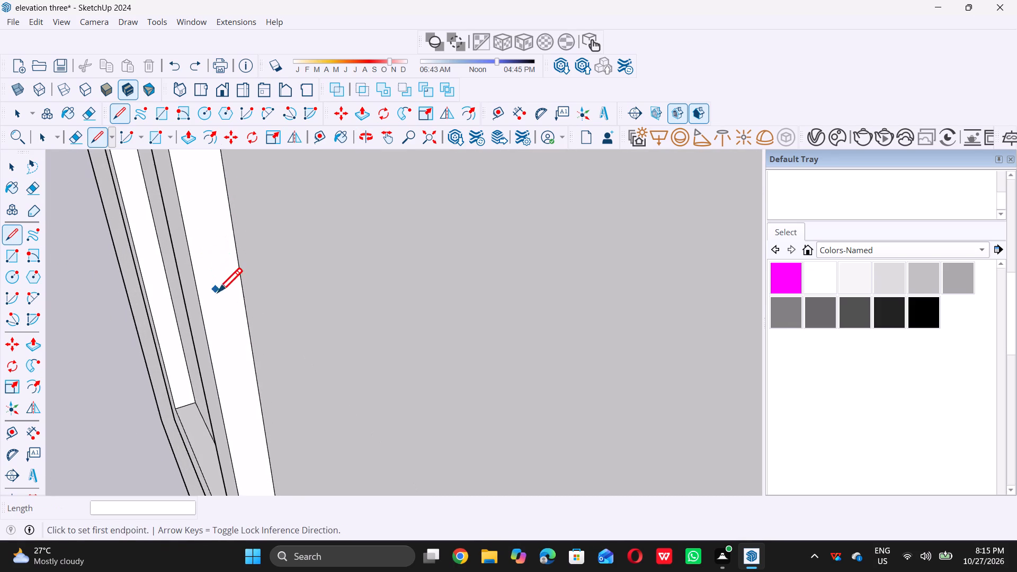
{"action": "scroll", "coordinate": [218, 292], "scroll_direction": "down", "scroll_amount": 20}
{"action": "scroll", "coordinate": [218, 292], "scroll_direction": "down", "scroll_amount": 10}
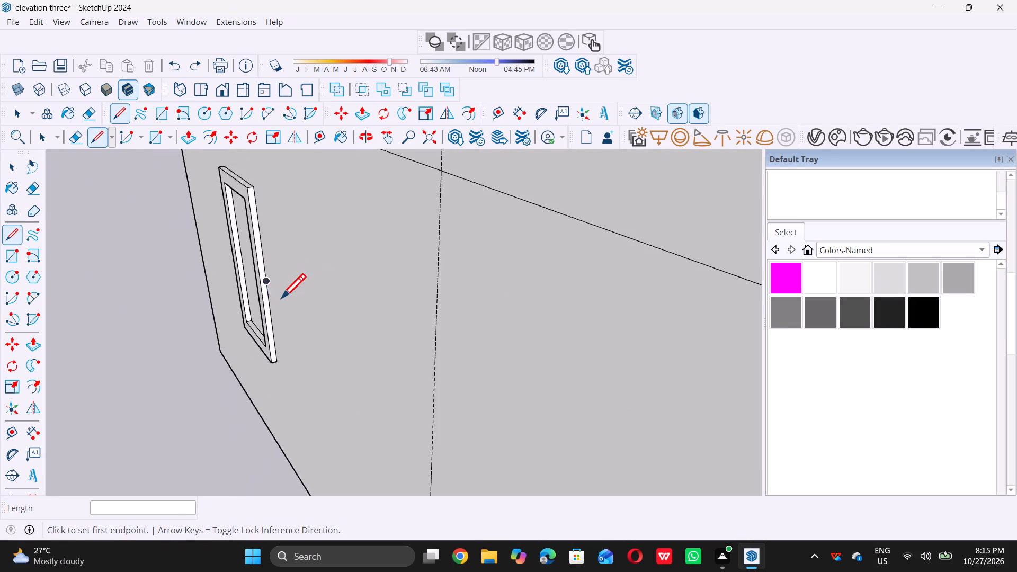
{"action": "scroll", "coordinate": [281, 298], "scroll_direction": "down", "scroll_amount": 2}
{"action": "middle_click_drag", "start_coordinate": [302, 317], "coordinate": [445, 166]}
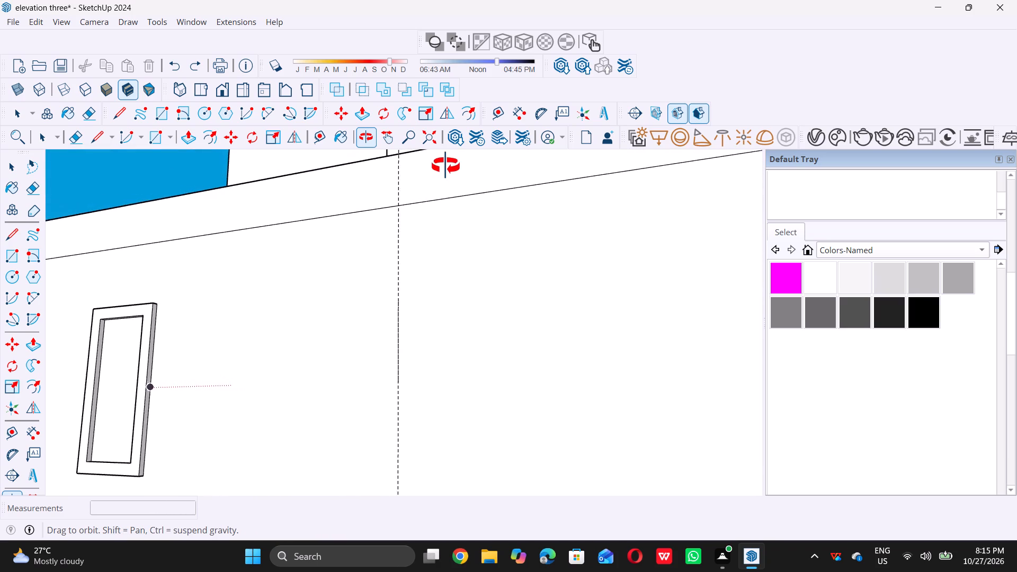
{"action": "middle_click_drag", "start_coordinate": [445, 166], "coordinate": [453, 242]}
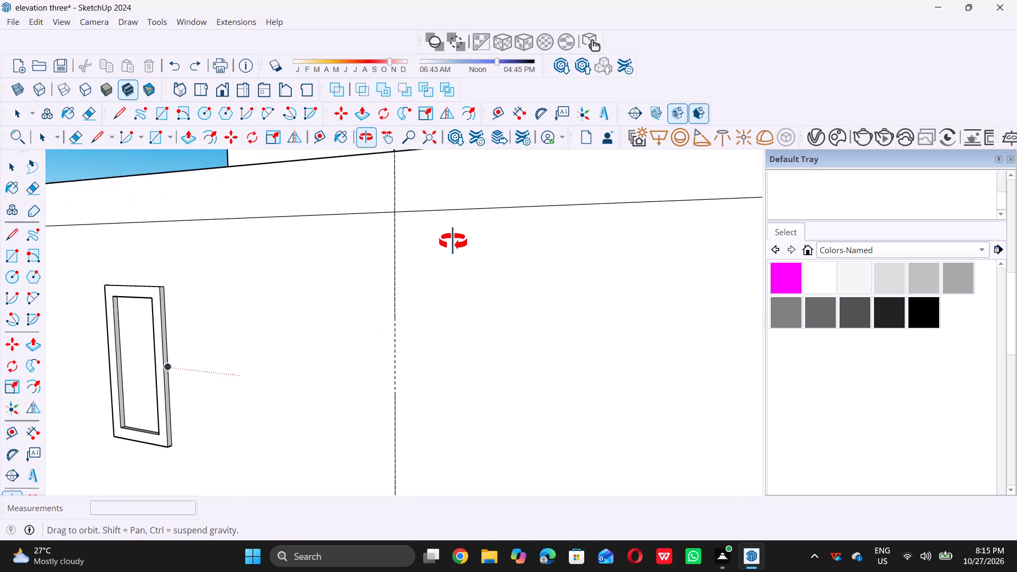
{"action": "middle_click_drag", "start_coordinate": [453, 242], "coordinate": [465, 251]}
{"action": "scroll", "coordinate": [465, 256], "scroll_direction": "down", "scroll_amount": 11}
{"action": "key", "text": "space"}
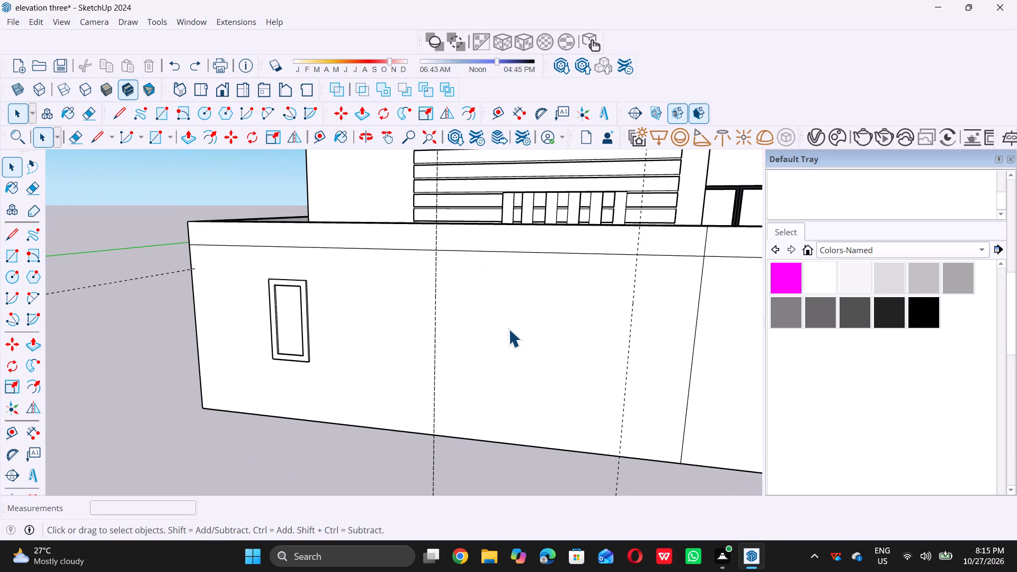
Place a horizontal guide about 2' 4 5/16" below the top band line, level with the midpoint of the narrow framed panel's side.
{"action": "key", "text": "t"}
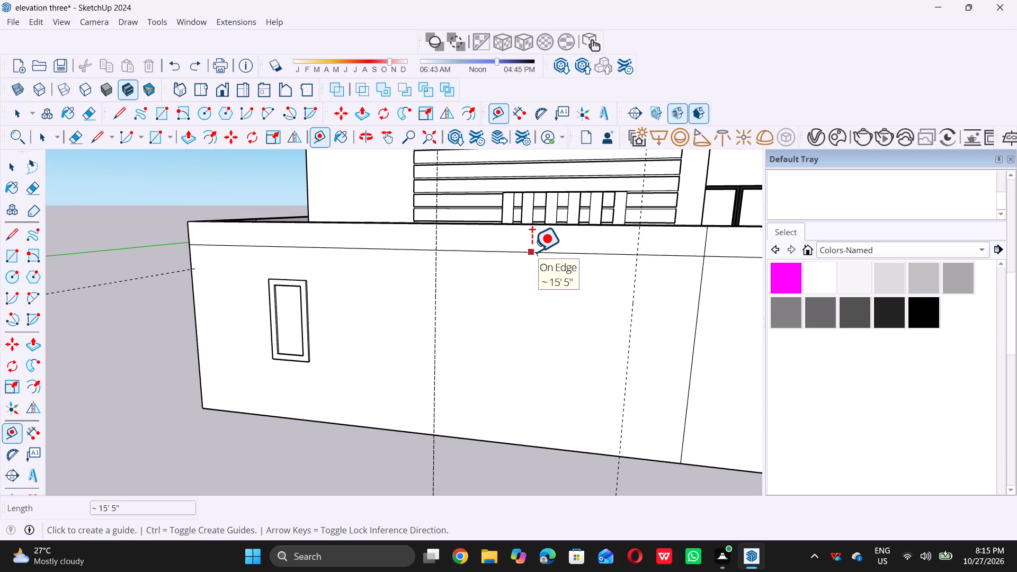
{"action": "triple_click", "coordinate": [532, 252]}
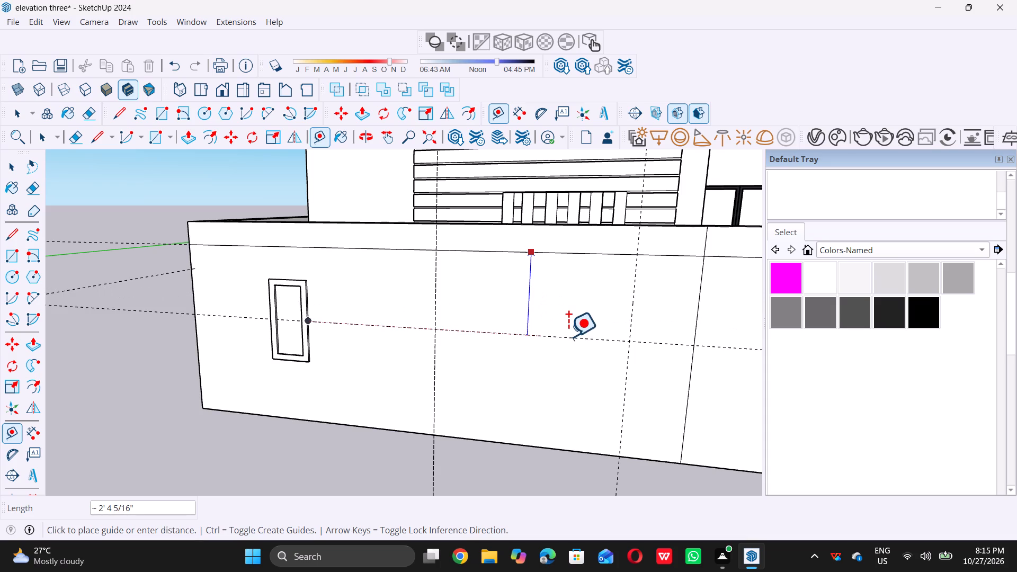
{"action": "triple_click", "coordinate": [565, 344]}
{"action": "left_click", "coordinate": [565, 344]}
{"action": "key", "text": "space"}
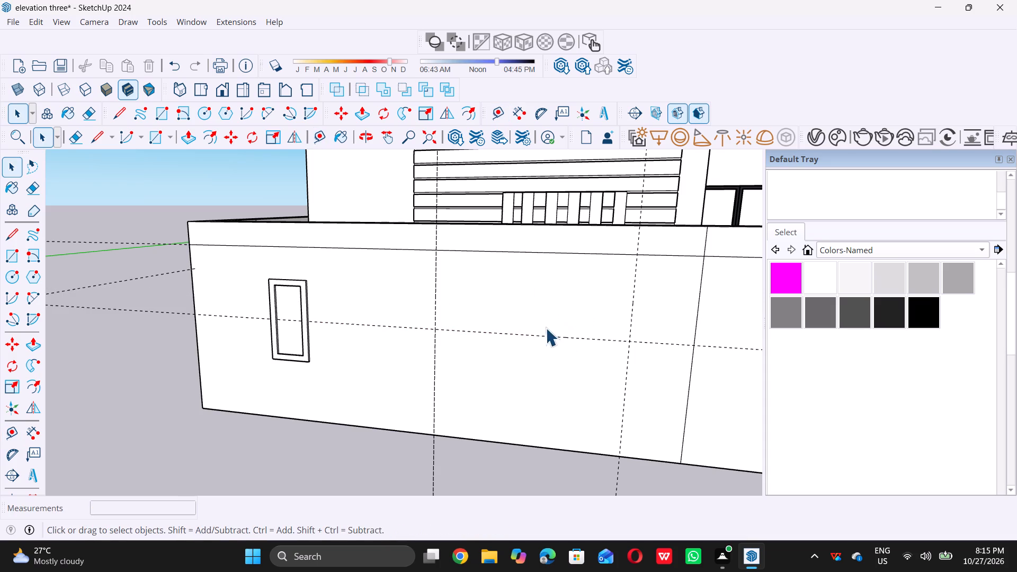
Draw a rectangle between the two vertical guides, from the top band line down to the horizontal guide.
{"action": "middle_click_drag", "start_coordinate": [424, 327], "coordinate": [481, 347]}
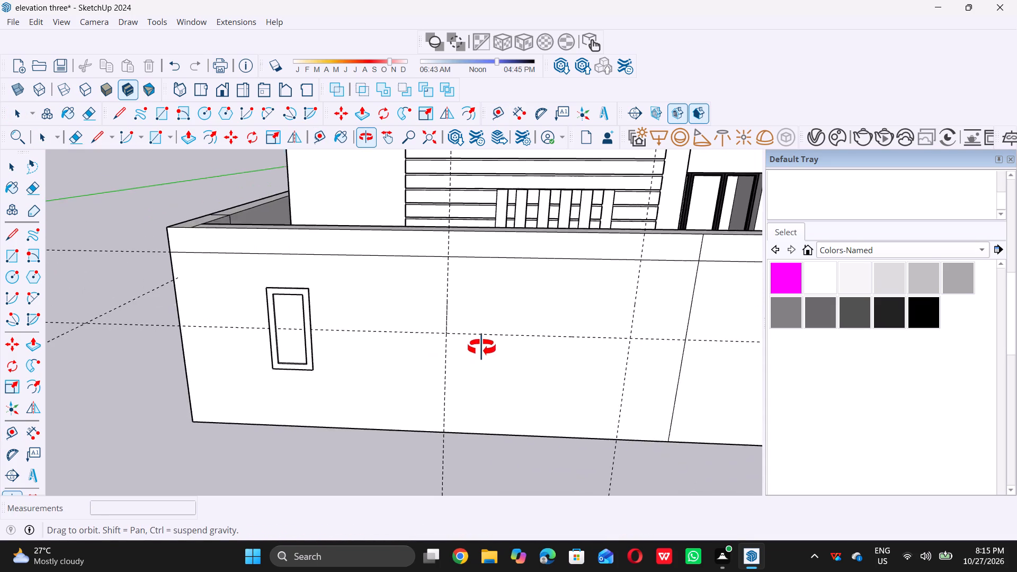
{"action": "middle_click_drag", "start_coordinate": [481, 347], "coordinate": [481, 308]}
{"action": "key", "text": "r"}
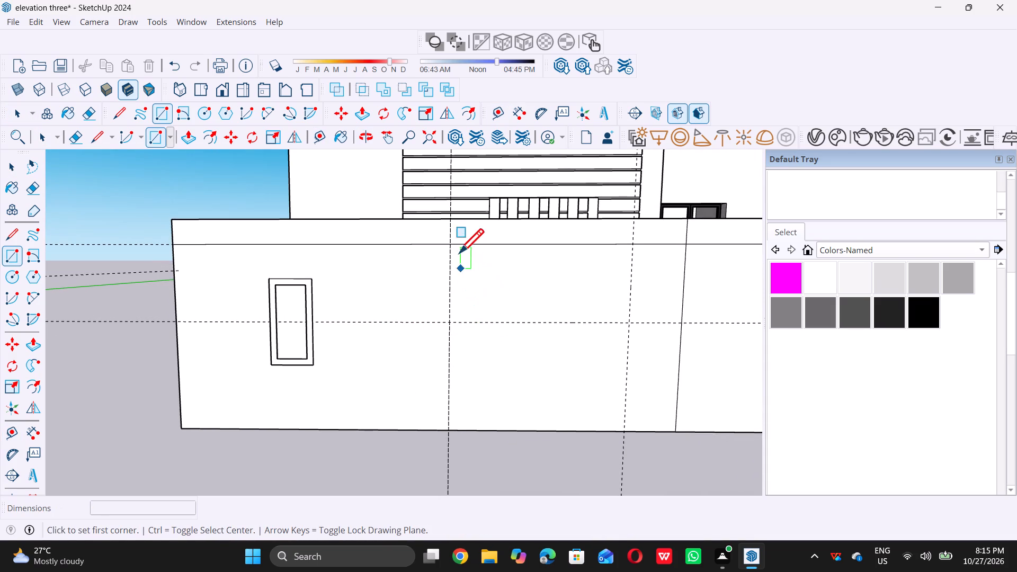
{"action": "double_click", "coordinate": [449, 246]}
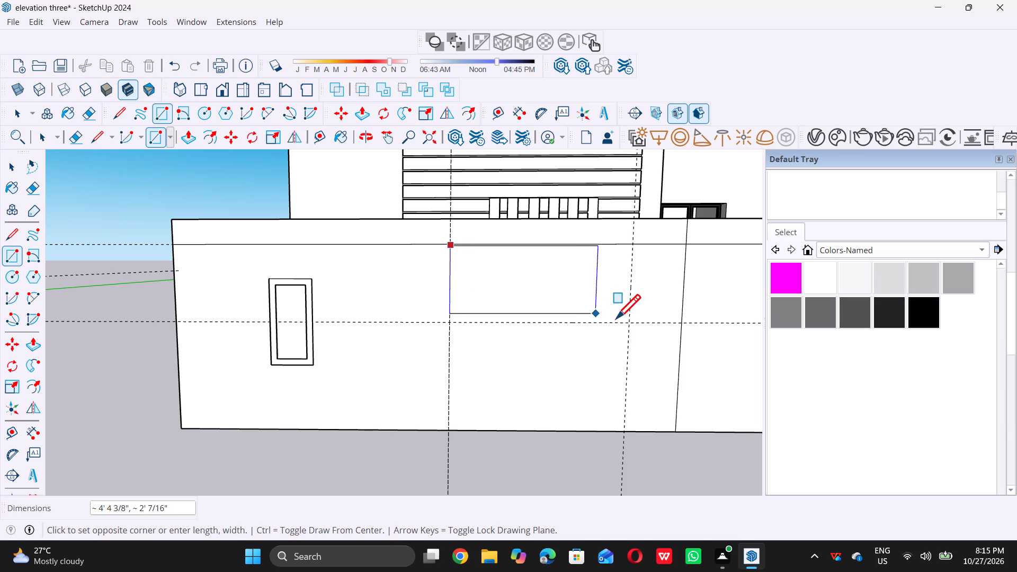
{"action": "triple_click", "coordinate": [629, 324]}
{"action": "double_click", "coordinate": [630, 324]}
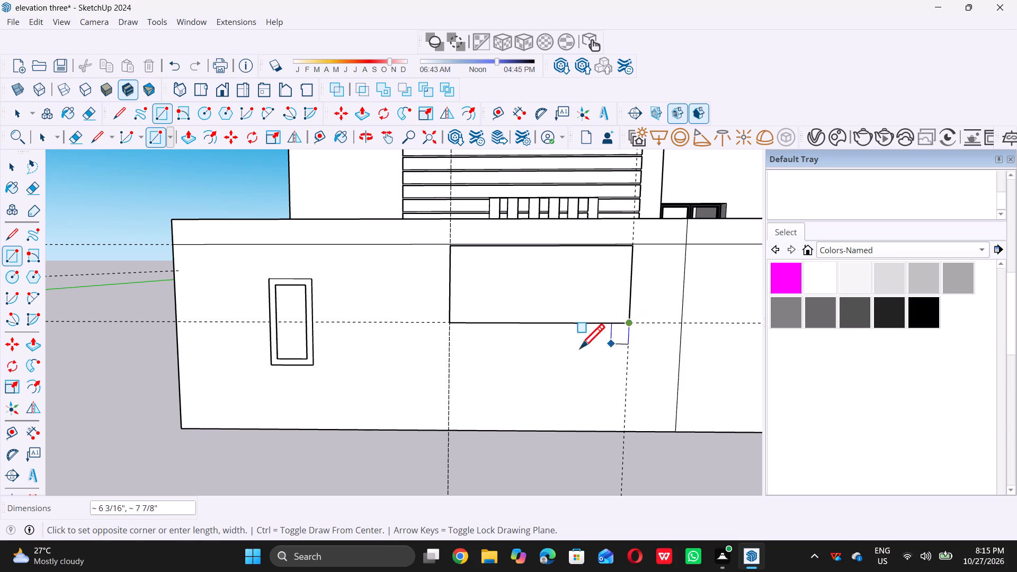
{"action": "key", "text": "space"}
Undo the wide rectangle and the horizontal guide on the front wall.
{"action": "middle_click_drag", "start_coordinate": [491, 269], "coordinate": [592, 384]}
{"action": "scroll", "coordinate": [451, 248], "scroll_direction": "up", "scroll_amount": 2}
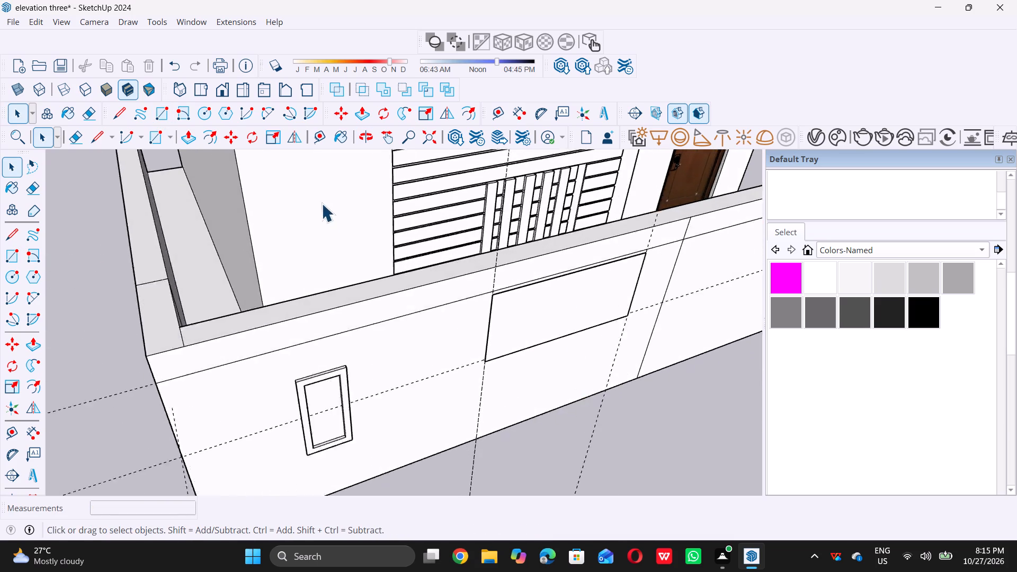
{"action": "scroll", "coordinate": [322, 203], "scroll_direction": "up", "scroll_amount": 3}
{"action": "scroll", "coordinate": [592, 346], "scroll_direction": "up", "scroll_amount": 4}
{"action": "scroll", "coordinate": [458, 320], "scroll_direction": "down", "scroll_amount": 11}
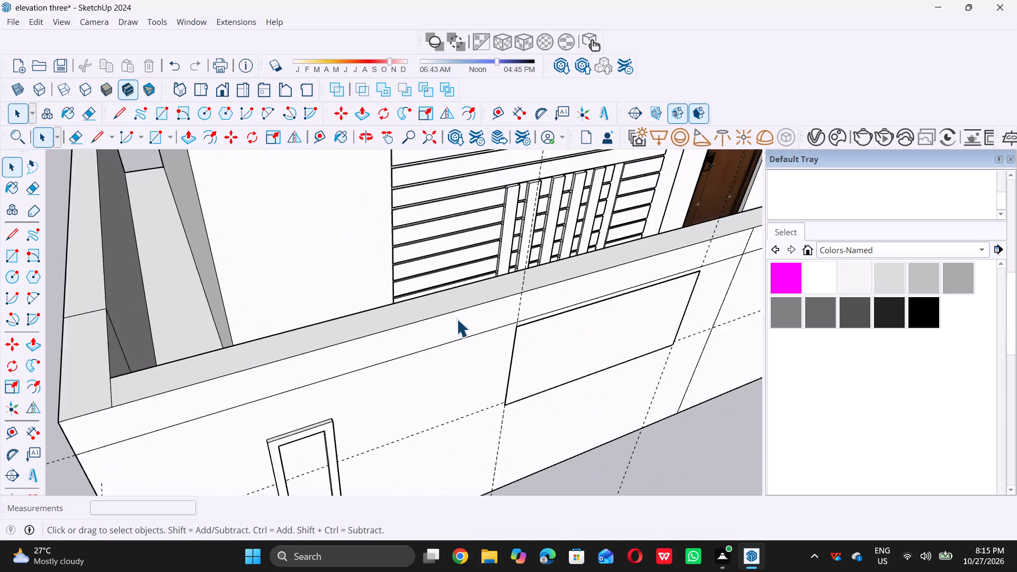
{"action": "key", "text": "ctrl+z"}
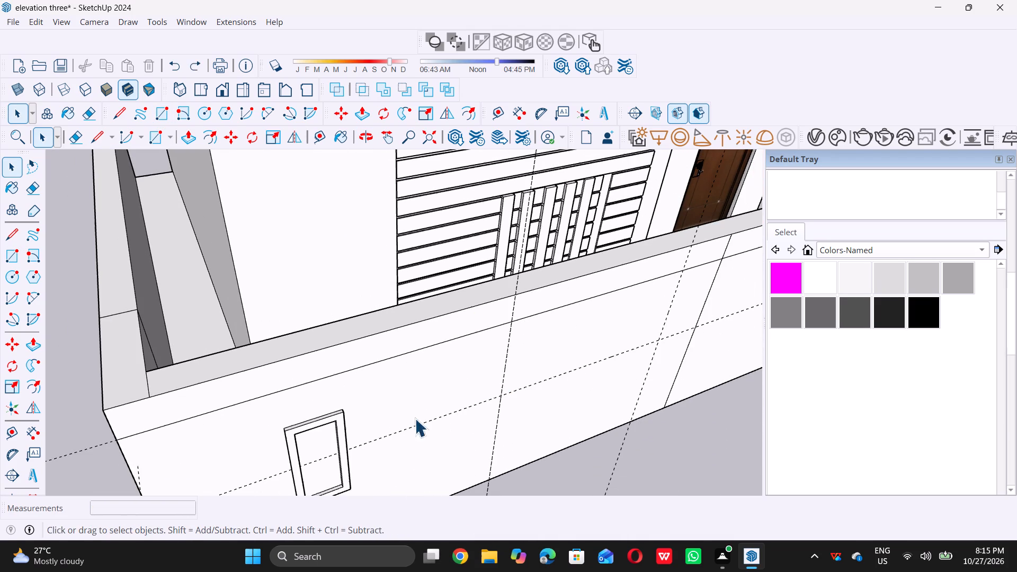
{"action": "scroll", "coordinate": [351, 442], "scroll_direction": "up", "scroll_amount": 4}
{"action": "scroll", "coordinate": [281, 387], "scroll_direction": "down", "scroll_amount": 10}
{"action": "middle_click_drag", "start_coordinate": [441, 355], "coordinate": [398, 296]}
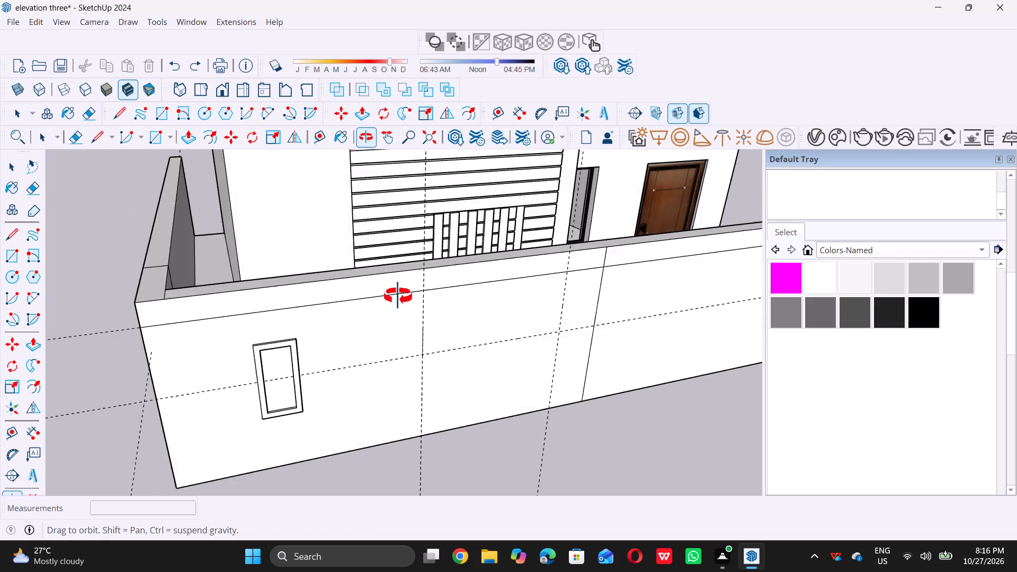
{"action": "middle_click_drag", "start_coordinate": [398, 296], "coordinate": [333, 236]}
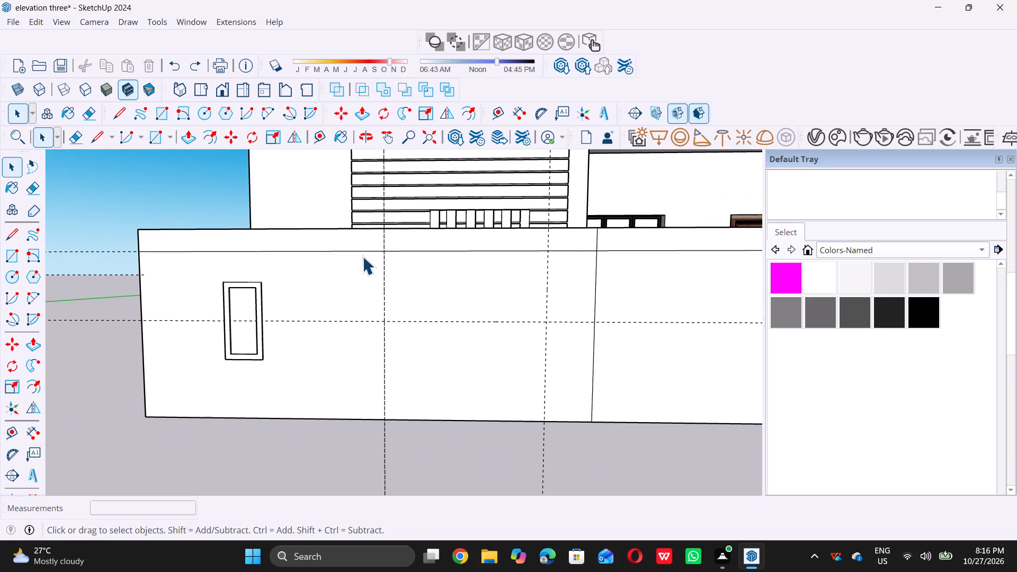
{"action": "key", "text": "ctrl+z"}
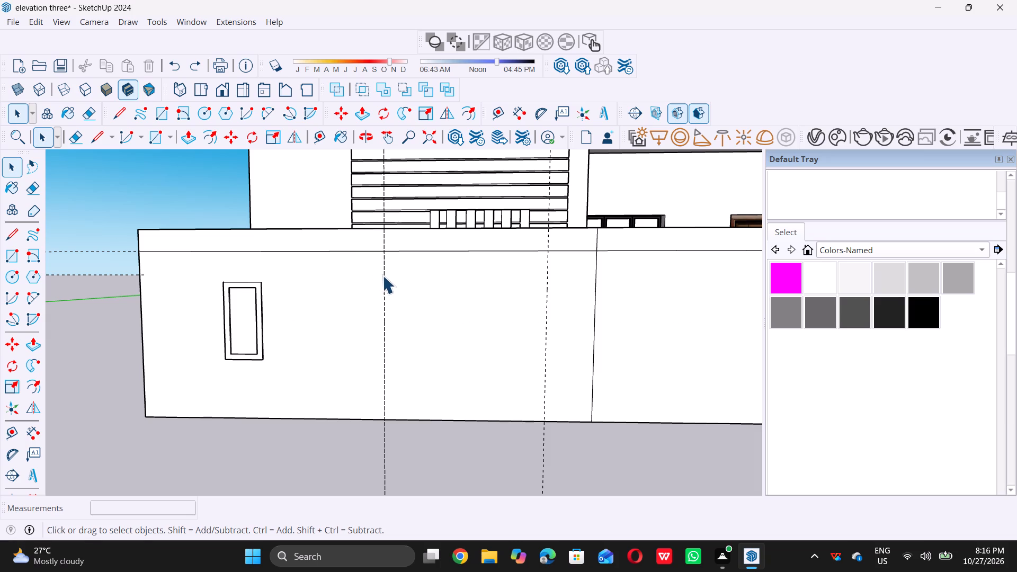
Draw a freehand-height rectangle on the front wall from the top band line downward, spanning the two vertical guides.
{"action": "key", "text": "r"}
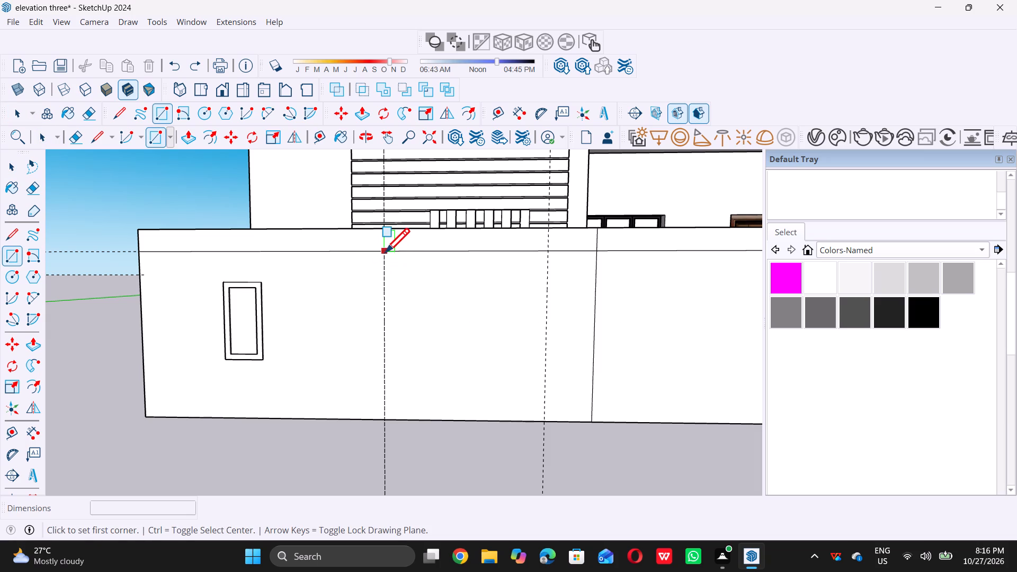
{"action": "left_click", "coordinate": [386, 252]}
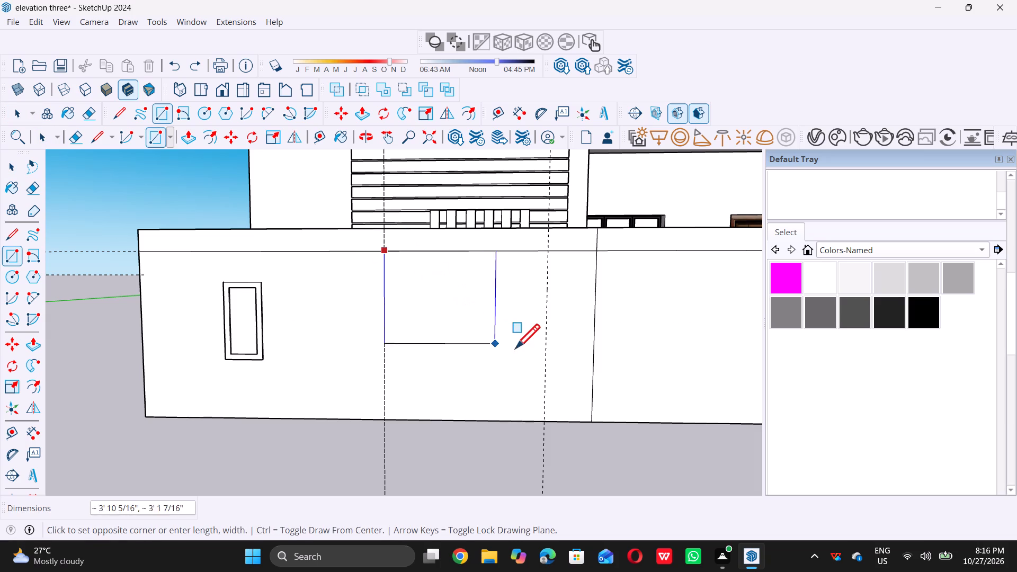
{"action": "triple_click", "coordinate": [548, 335]}
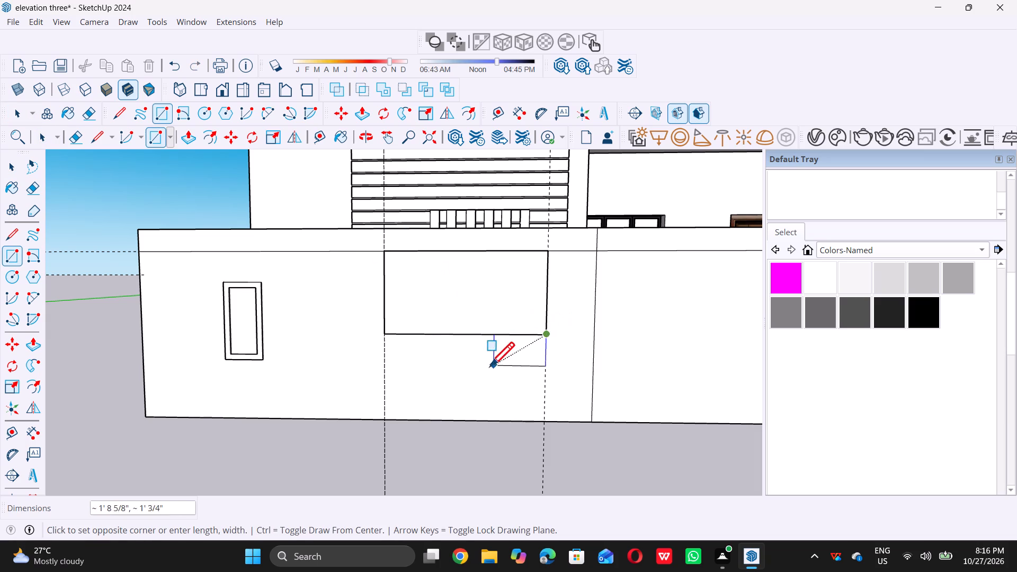
Abandon the new small rectangle and undo the freehand-height rectangle drawn between the two vertical guides on the front wall.
{"action": "key", "text": "space"}
{"action": "middle_click_drag", "start_coordinate": [354, 345], "coordinate": [603, 390]}
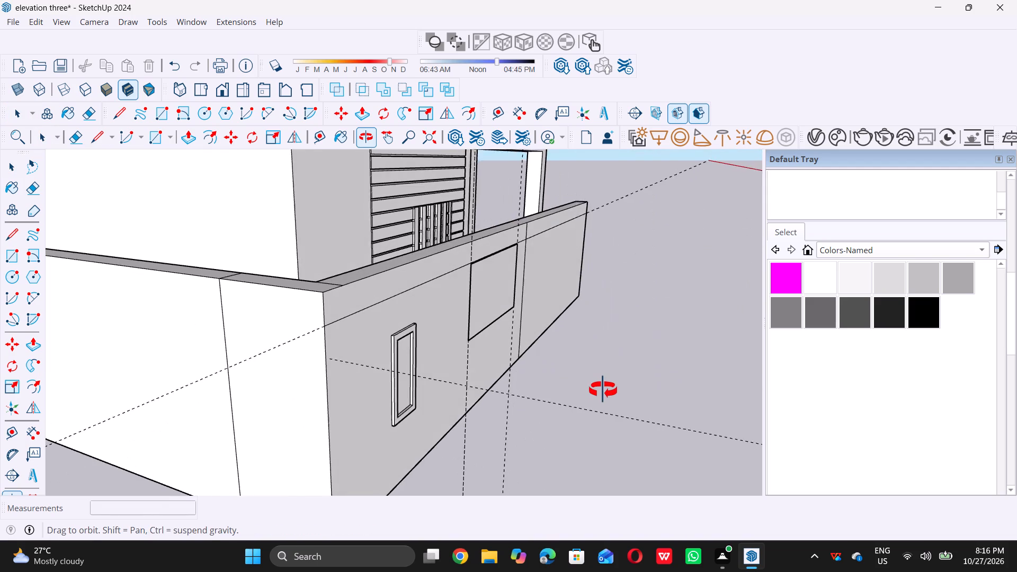
{"action": "middle_click_drag", "start_coordinate": [603, 390], "coordinate": [601, 386]}
{"action": "scroll", "coordinate": [478, 262], "scroll_direction": "up", "scroll_amount": 13}
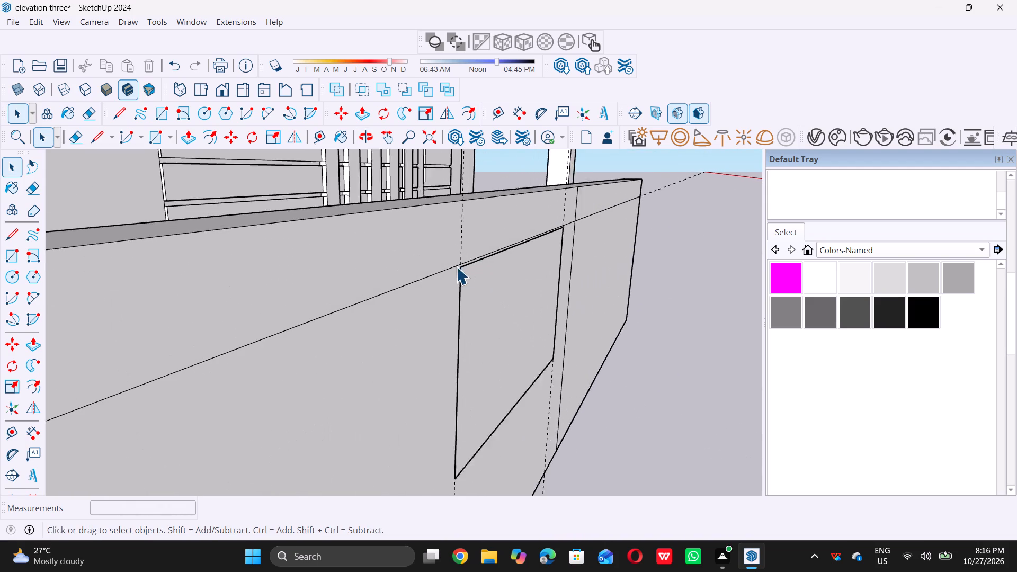
{"action": "scroll", "coordinate": [456, 266], "scroll_direction": "up", "scroll_amount": 4}
{"action": "key", "text": "ctrl+z"}
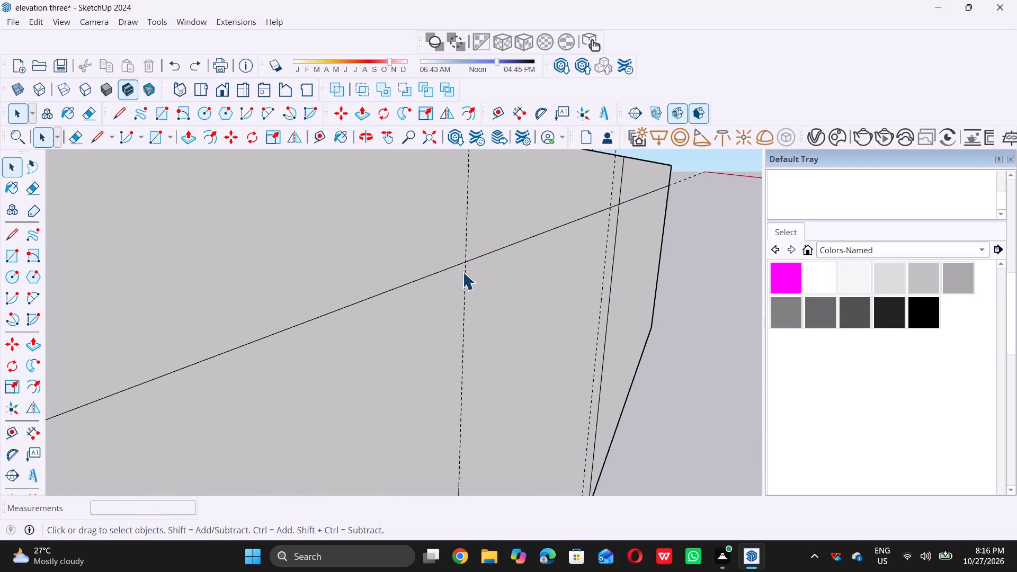
Undo the two vertical guides on the front wall.
{"action": "middle_click_drag", "start_coordinate": [443, 260], "coordinate": [486, 281]}
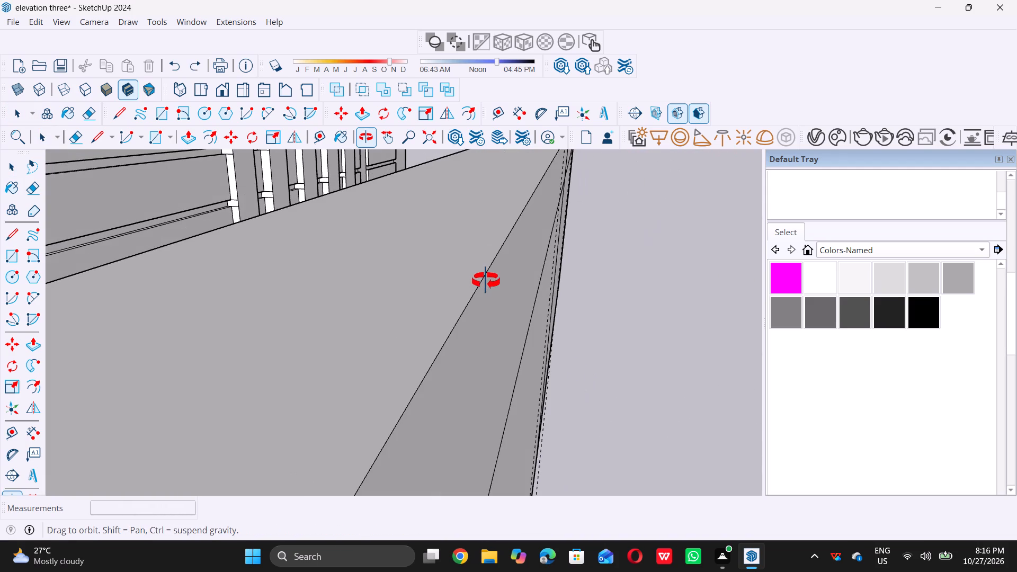
{"action": "middle_click_drag", "start_coordinate": [486, 281], "coordinate": [331, 241]}
{"action": "scroll", "coordinate": [373, 247], "scroll_direction": "down", "scroll_amount": 4}
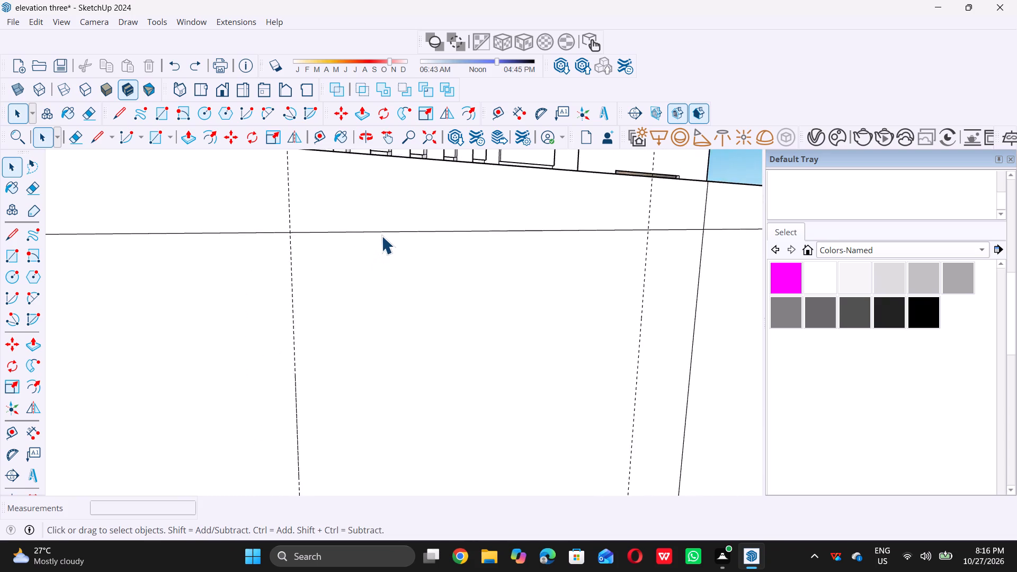
{"action": "scroll", "coordinate": [381, 236], "scroll_direction": "down", "scroll_amount": 11}
{"action": "middle_click_drag", "start_coordinate": [287, 400], "coordinate": [371, 384]}
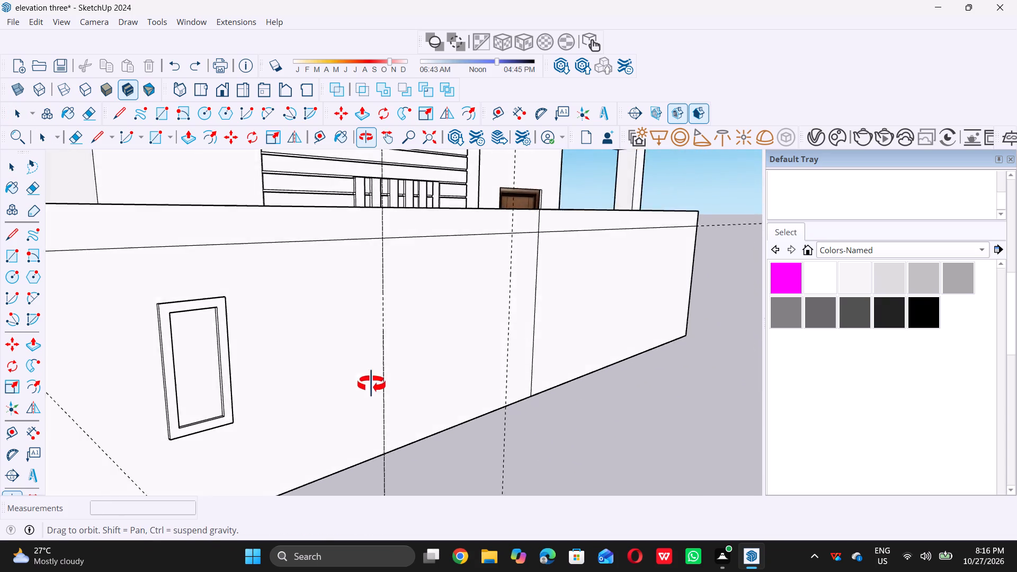
{"action": "middle_click_drag", "start_coordinate": [371, 384], "coordinate": [457, 382]}
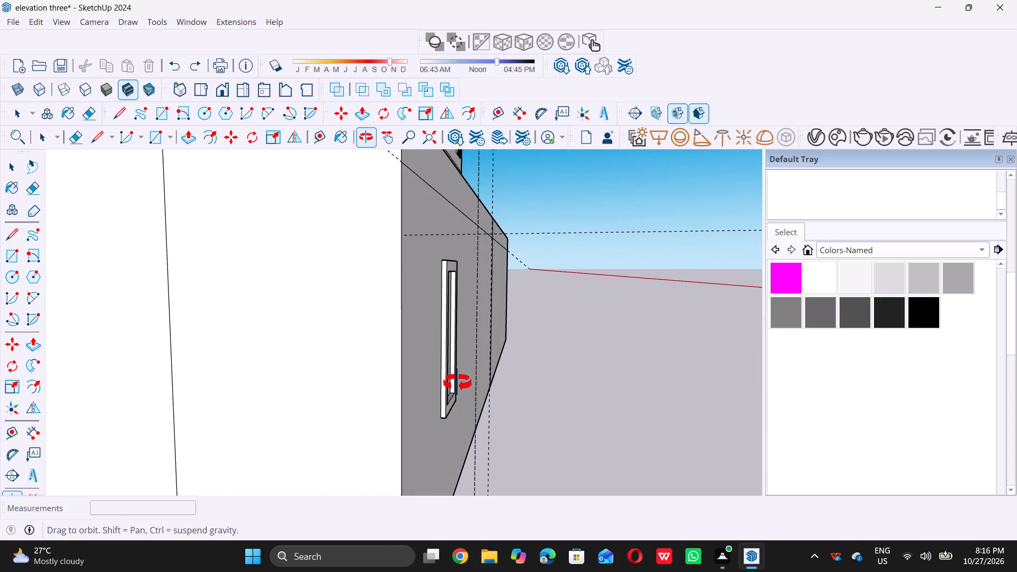
{"action": "middle_click_drag", "start_coordinate": [457, 382], "coordinate": [423, 375]}
{"action": "key", "text": "ctrl+z"}
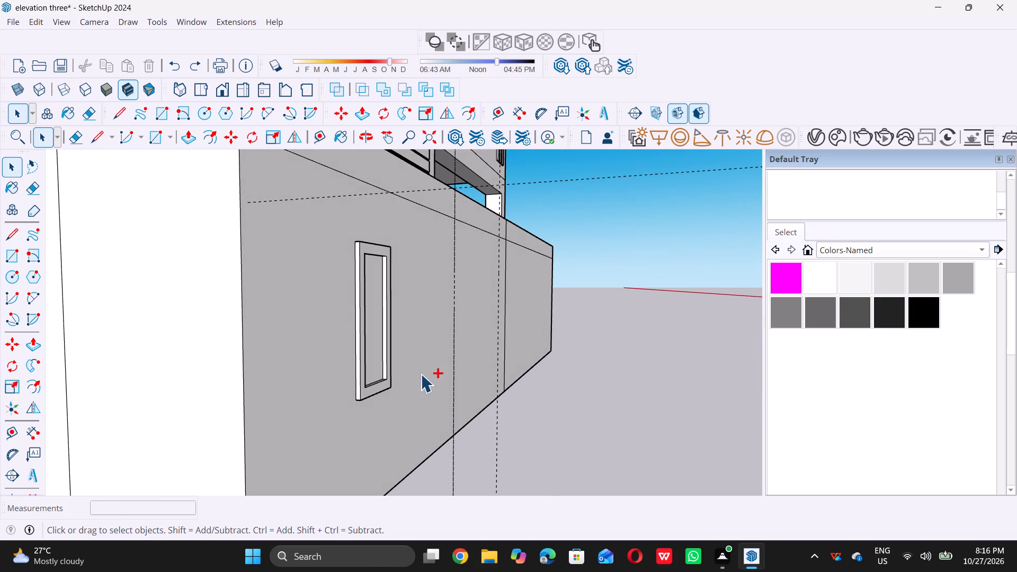
{"action": "key", "text": "ctrl+z"}
{"action": "key", "text": "ctrl+z"}
{"action": "key", "text": "ctrl+z"}
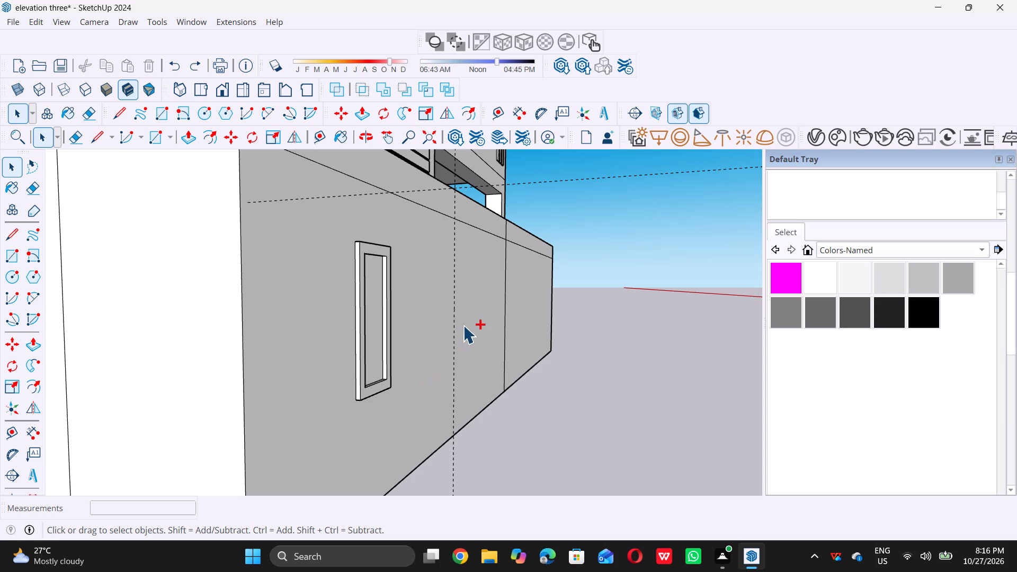
Draw a rectangle about 3' 5" wide and 2' 4" tall downward from the band line, between the framed panel and the central division.
{"action": "middle_click_drag", "start_coordinate": [522, 279], "coordinate": [305, 293]}
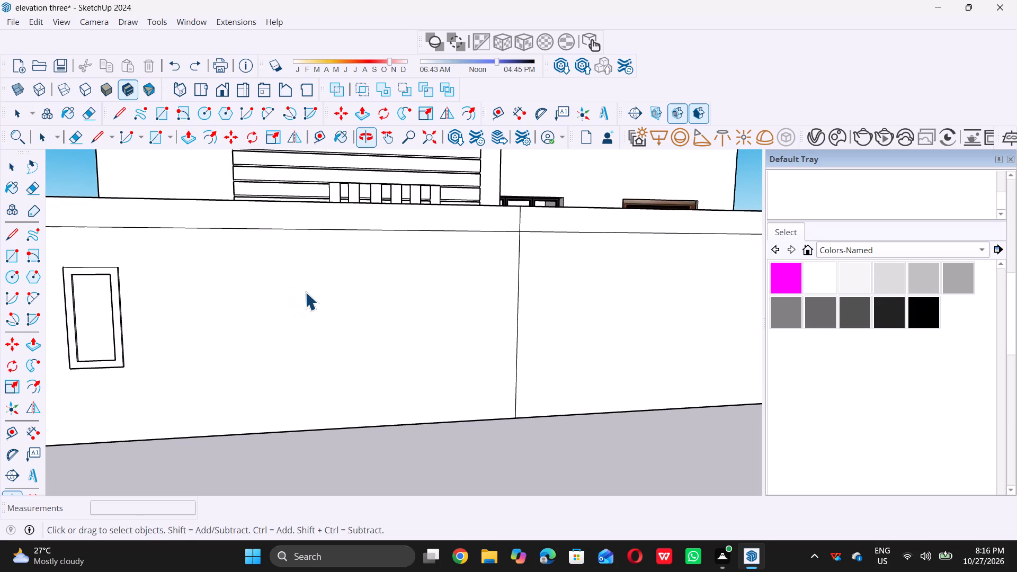
{"action": "key", "text": "r"}
{"action": "scroll", "coordinate": [305, 304], "scroll_direction": "down", "scroll_amount": 9}
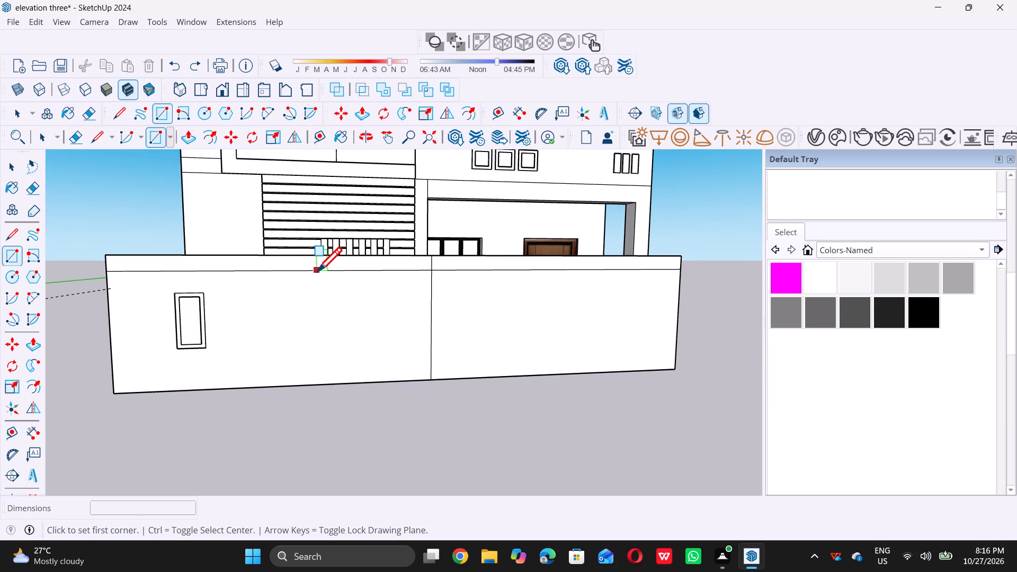
{"action": "left_click", "coordinate": [318, 271]}
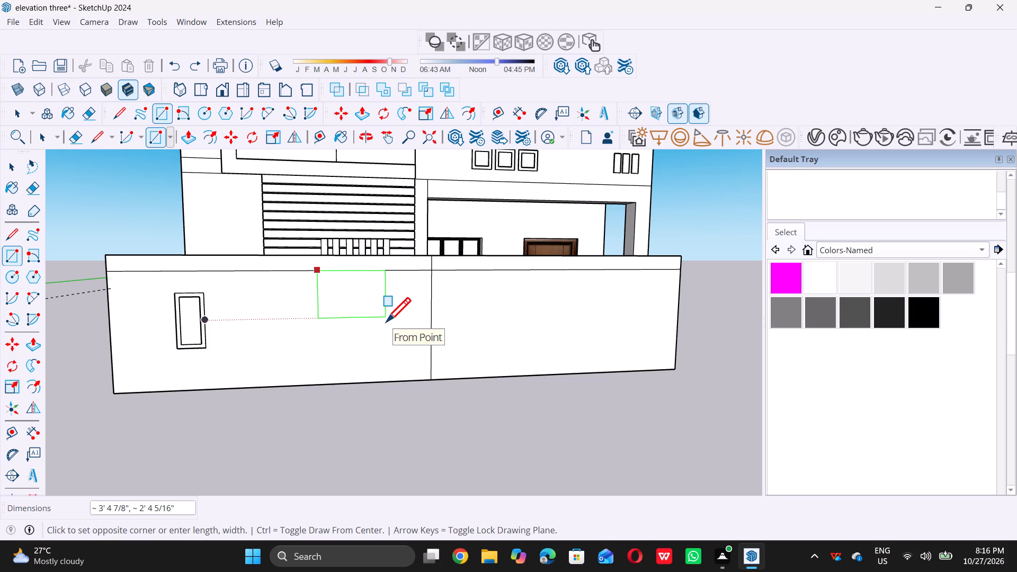
{"action": "left_click", "coordinate": [388, 320]}
{"action": "key", "text": "space"}
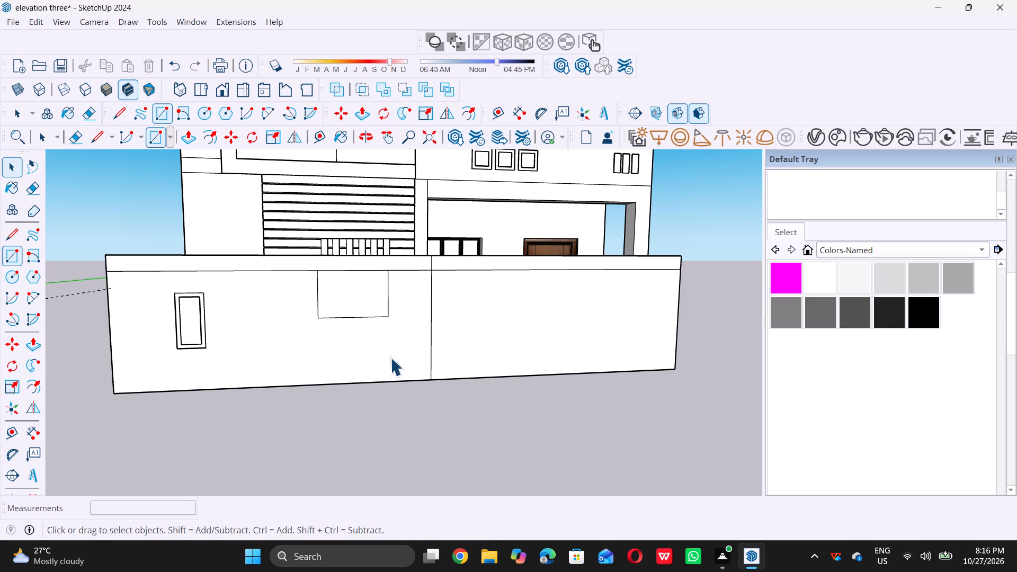
Draw a line from the rectangle's upper right corner up to the wall's top edge and undo any stray lines.
{"action": "scroll", "coordinate": [390, 359], "scroll_direction": "down", "scroll_amount": 5}
{"action": "middle_click_drag", "start_coordinate": [444, 299], "coordinate": [356, 316]}
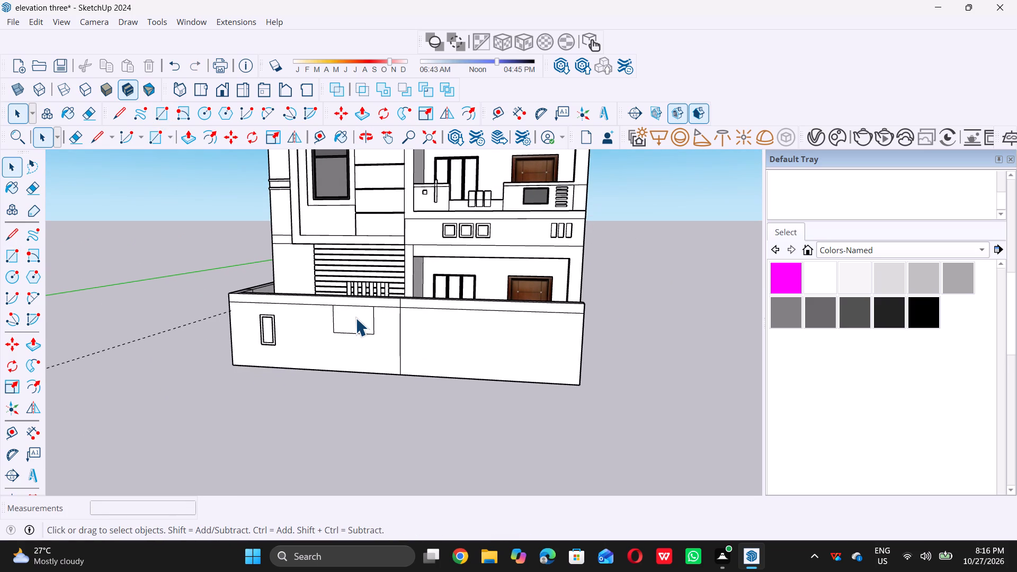
{"action": "key", "text": "space"}
{"action": "type", "text": "l"}
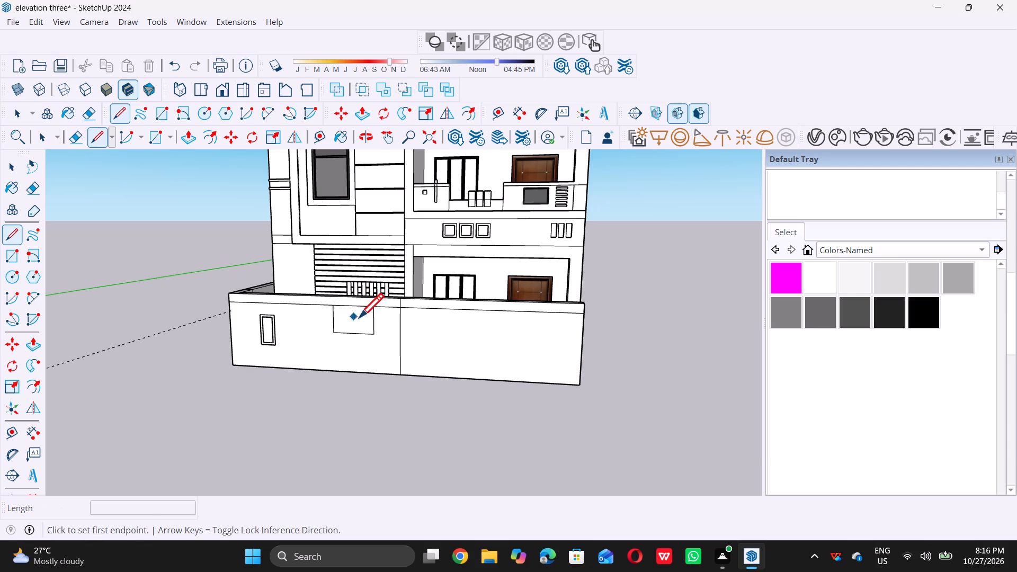
{"action": "scroll", "coordinate": [349, 299], "scroll_direction": "up", "scroll_amount": 5}
{"action": "triple_click", "coordinate": [390, 313]}
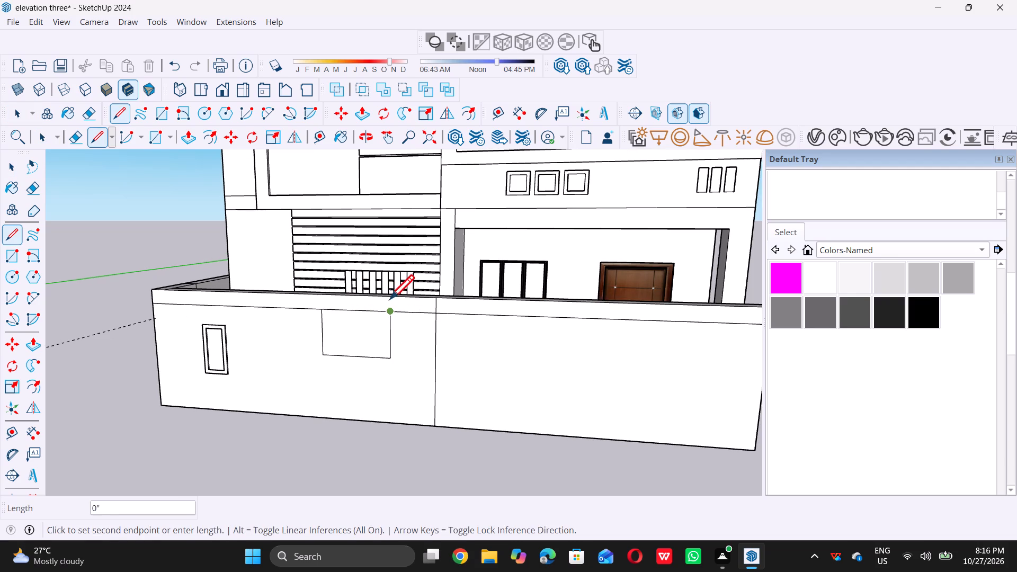
{"action": "left_click", "coordinate": [391, 296]}
{"action": "left_click_drag", "start_coordinate": [372, 329], "coordinate": [381, 332]}
{"action": "left_click_drag", "start_coordinate": [383, 333], "coordinate": [410, 344]}
{"action": "left_click_drag", "start_coordinate": [414, 346], "coordinate": [421, 349]}
{"action": "key", "text": "space"}
{"action": "key", "text": "ctrl+z"}
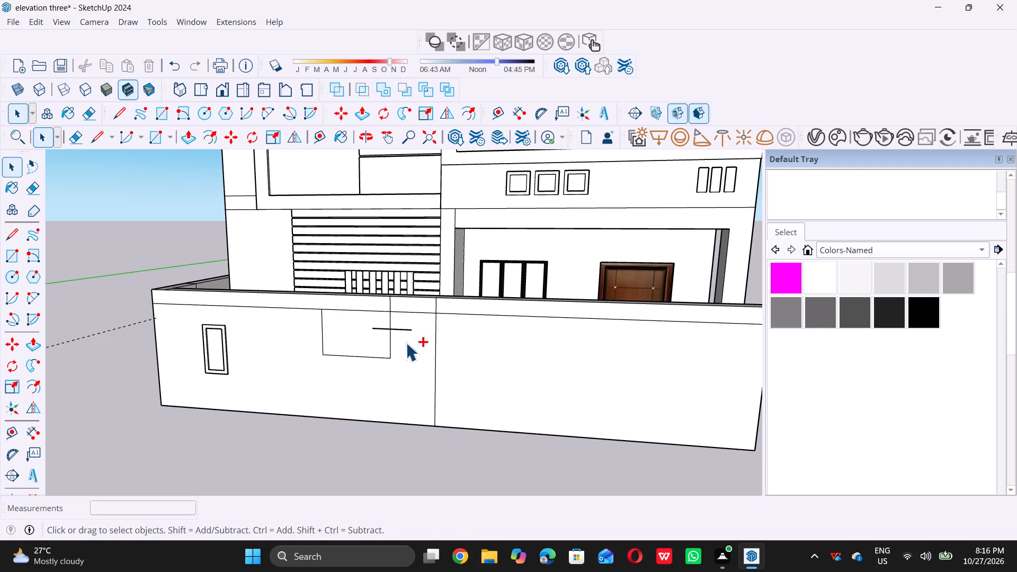
{"action": "key", "text": "ctrl+z"}
Draw a line from the rectangle's upper left corner up to the wall's top edge.
{"action": "scroll", "coordinate": [322, 312], "scroll_direction": "up", "scroll_amount": 4}
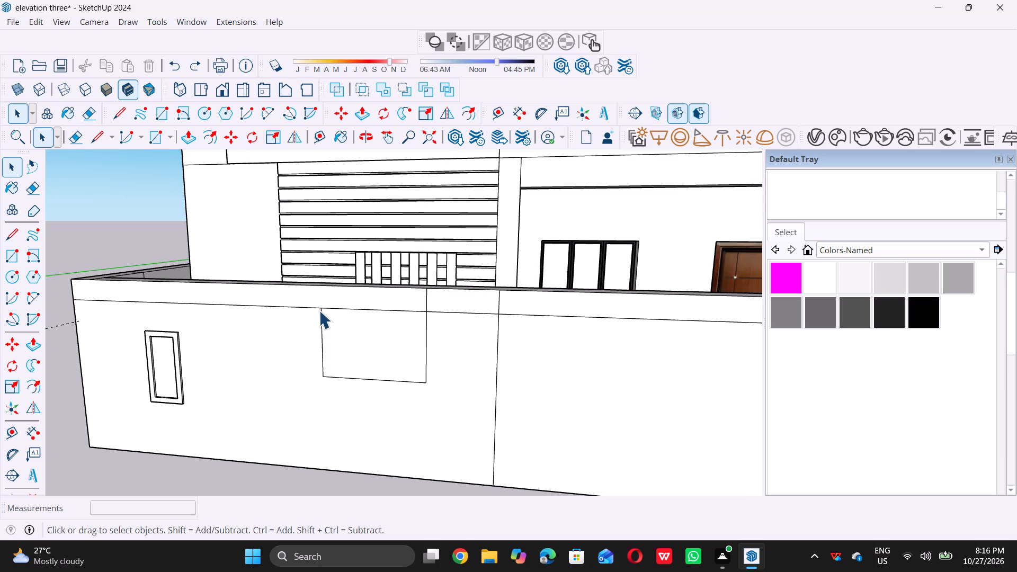
{"action": "key", "text": "l"}
{"action": "double_click", "coordinate": [320, 304]}
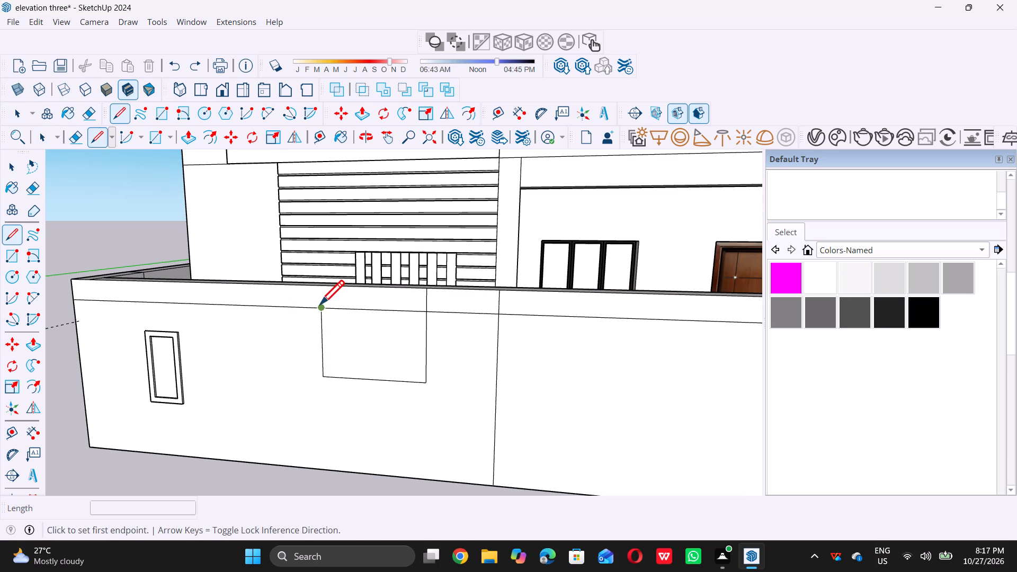
{"action": "left_click", "coordinate": [327, 289]}
{"action": "key", "text": "space"}
Erase the band line segment between the two vertical lines so the rectangle reaches the wall's top edge.
{"action": "scroll", "coordinate": [386, 336], "scroll_direction": "down", "scroll_amount": 6}
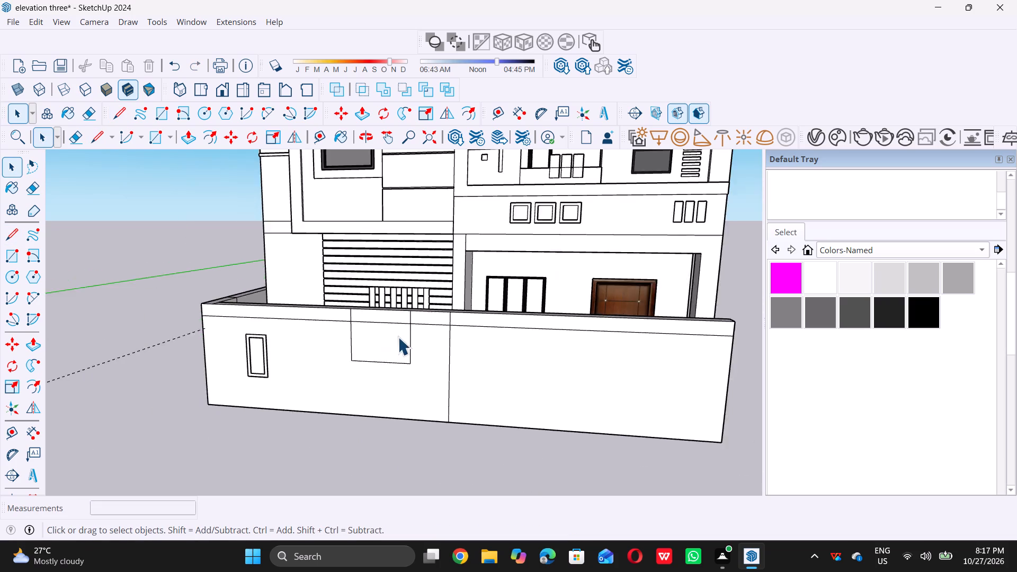
{"action": "scroll", "coordinate": [398, 337], "scroll_direction": "down", "scroll_amount": 4}
{"action": "key", "text": "e"}
{"action": "scroll", "coordinate": [355, 328], "scroll_direction": "up", "scroll_amount": 8}
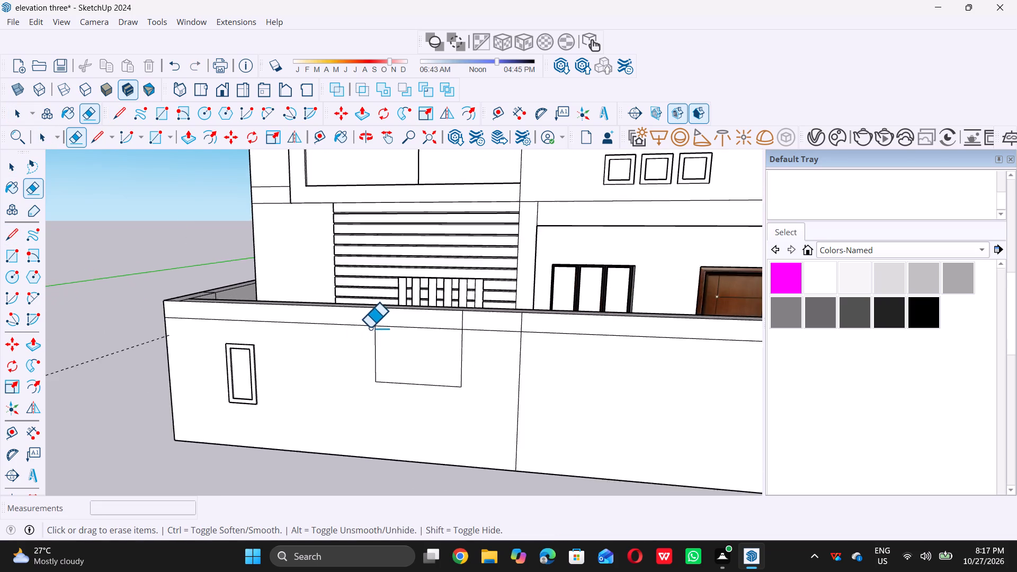
{"action": "scroll", "coordinate": [370, 327], "scroll_direction": "up", "scroll_amount": 3}
{"action": "left_click", "coordinate": [375, 309]}
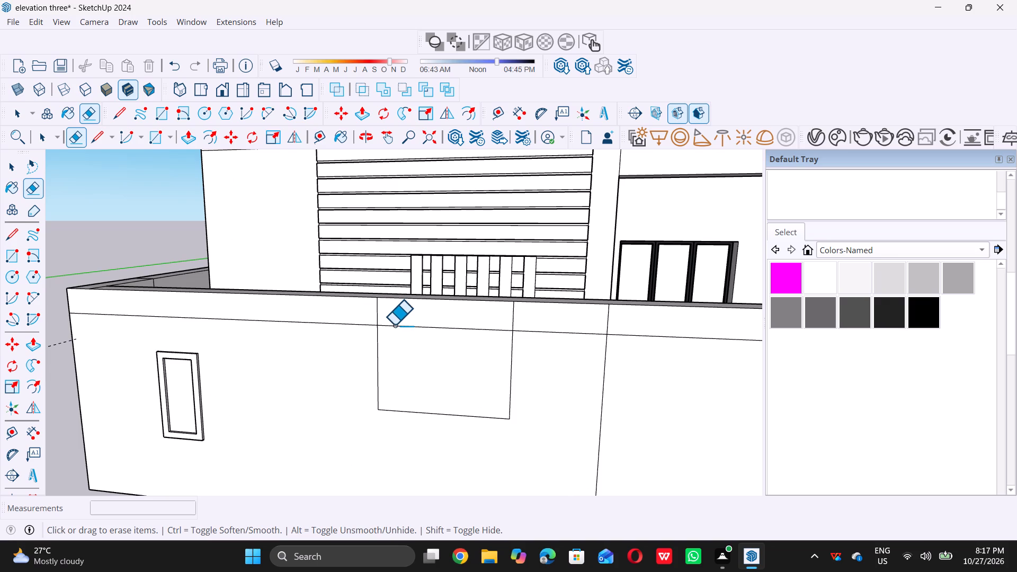
{"action": "double_click", "coordinate": [399, 325]}
{"action": "key", "text": "space"}
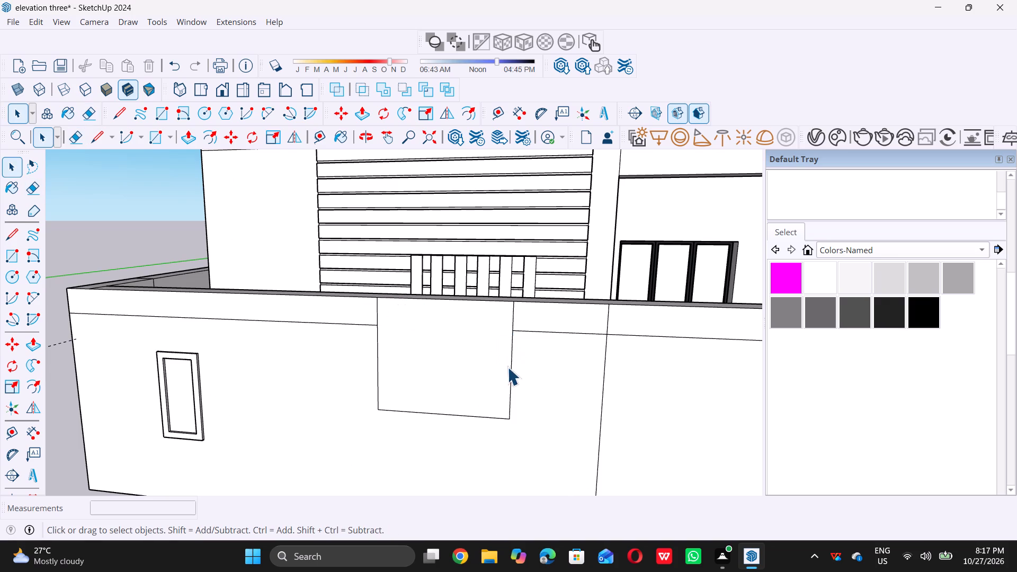
Push/Pull the top band section on the framed panel's side of the rectangle outward 3".
{"action": "scroll", "coordinate": [507, 366], "scroll_direction": "down", "scroll_amount": 6}
{"action": "scroll", "coordinate": [376, 329], "scroll_direction": "up", "scroll_amount": 6}
{"action": "triple_click", "coordinate": [394, 330]}
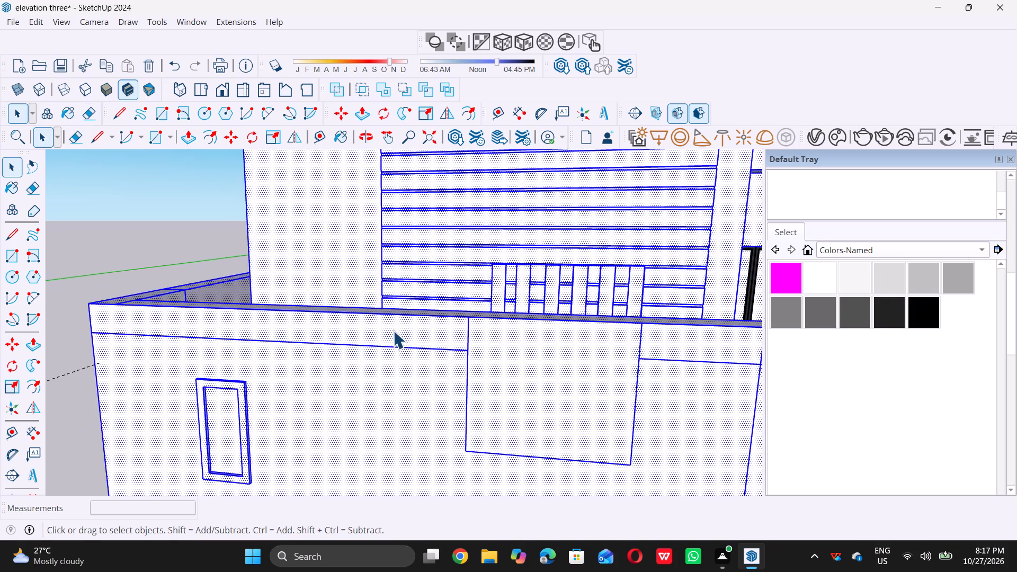
{"action": "scroll", "coordinate": [399, 336], "scroll_direction": "down", "scroll_amount": 5}
{"action": "double_click", "coordinate": [193, 219]}
{"action": "scroll", "coordinate": [399, 347], "scroll_direction": "up", "scroll_amount": 3}
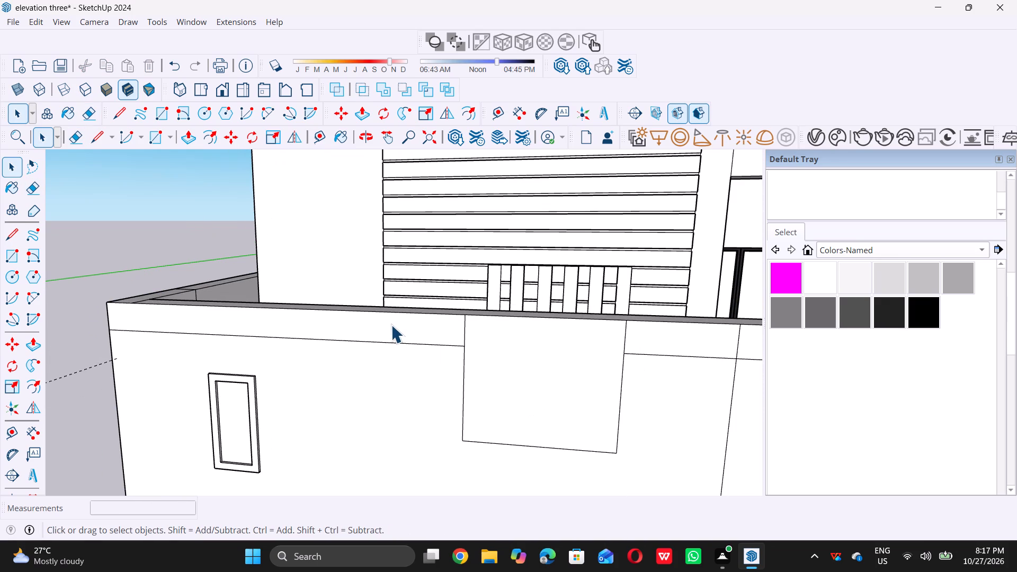
{"action": "left_click", "coordinate": [391, 325]}
{"action": "key", "text": "p"}
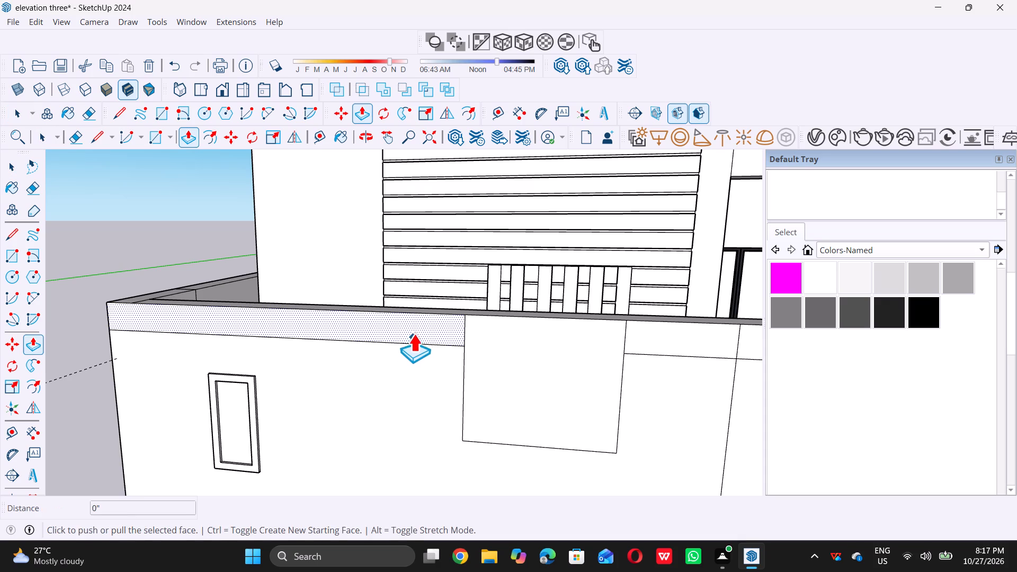
{"action": "left_click", "coordinate": [421, 326]}
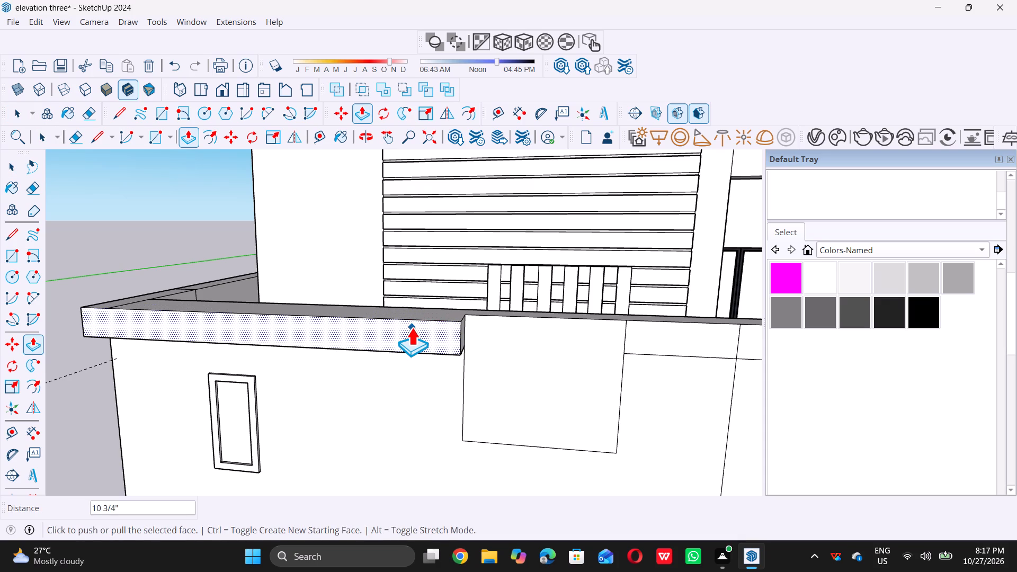
{"action": "key", "text": "3"}
{"action": "key", "text": "shift+quotedbl"}
{"action": "key", "text": "Return"}
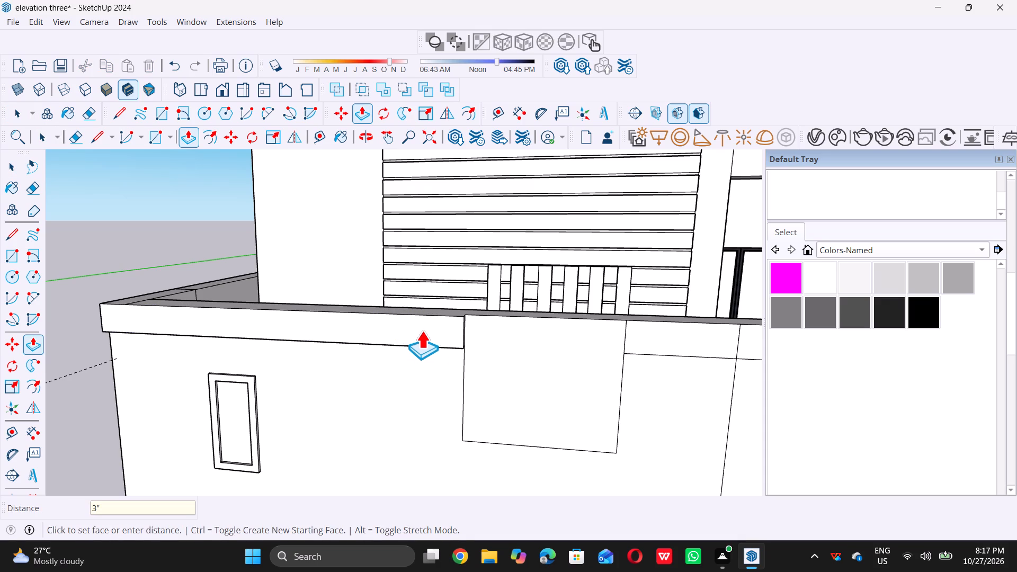
Push/Pull the short top band section between the rectangle and the central division outward 3".
{"action": "scroll", "coordinate": [392, 297], "scroll_direction": "down", "scroll_amount": 6}
{"action": "scroll", "coordinate": [628, 357], "scroll_direction": "up", "scroll_amount": 4}
{"action": "scroll", "coordinate": [472, 313], "scroll_direction": "up", "scroll_amount": 2}
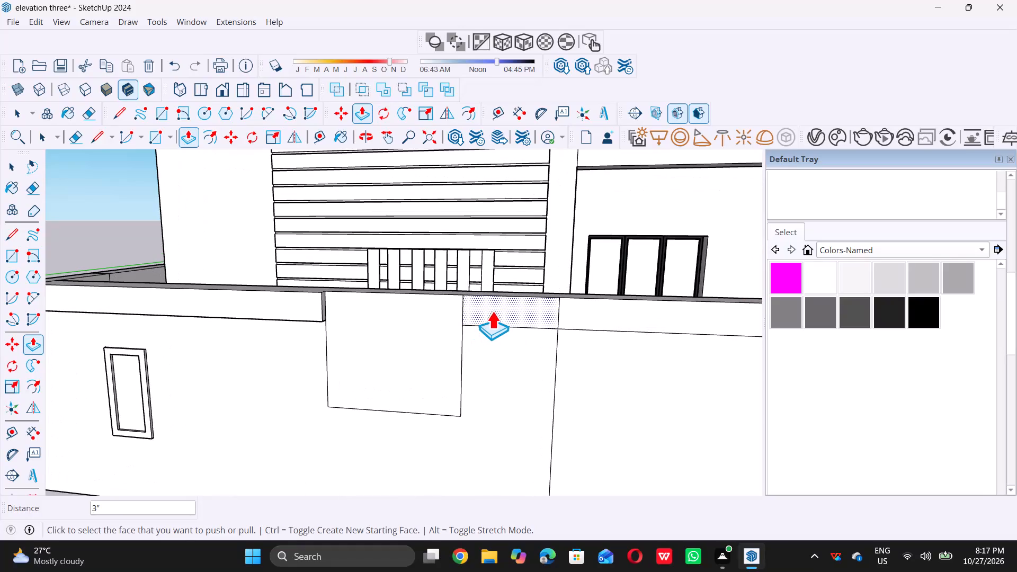
{"action": "left_click", "coordinate": [492, 308]}
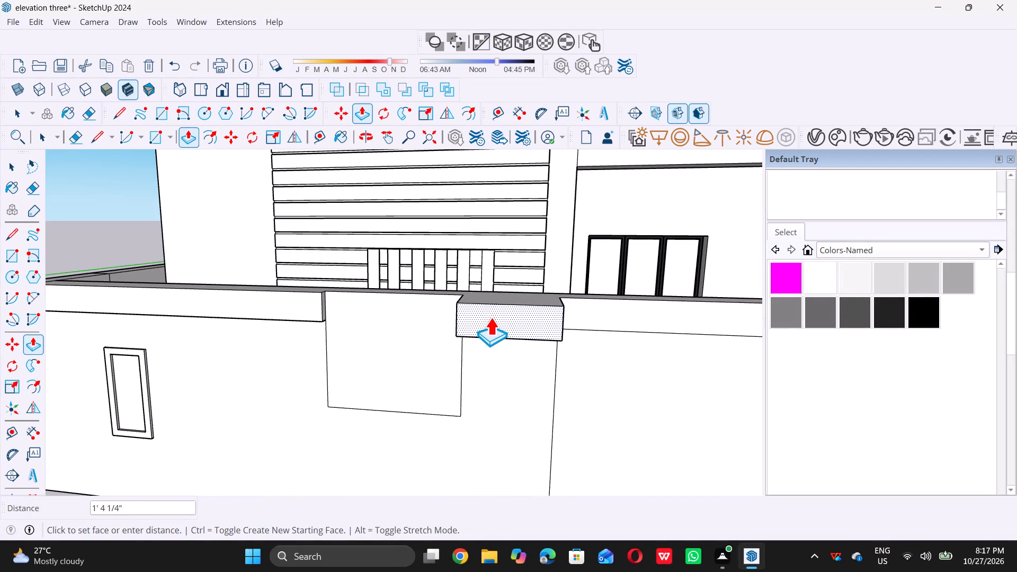
{"action": "key", "text": "3"}
{"action": "key", "text": "shift+quotedbl"}
{"action": "key", "text": "Return"}
{"action": "key", "text": "space"}
{"action": "scroll", "coordinate": [479, 315], "scroll_direction": "down", "scroll_amount": 12}
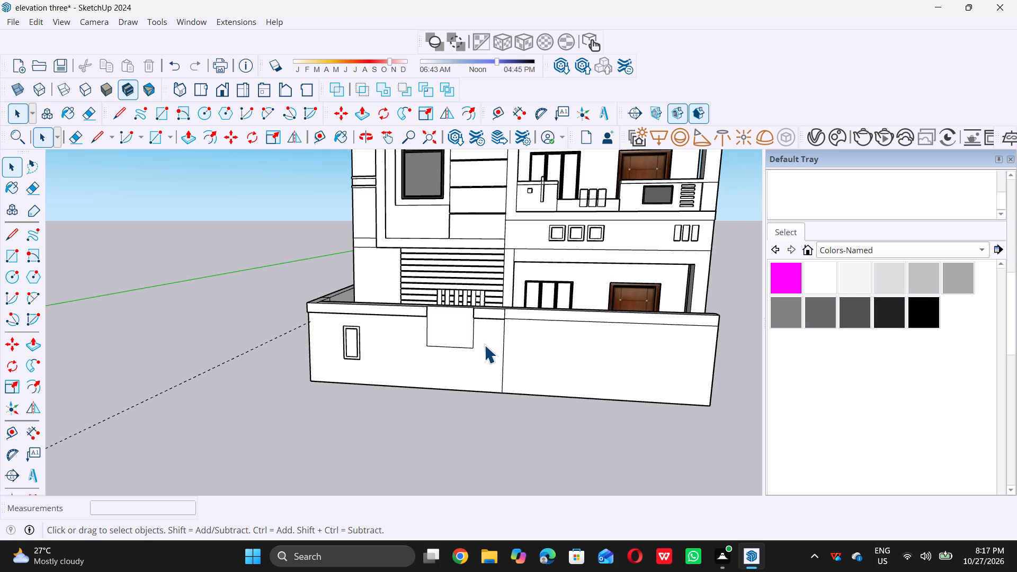
Draw two 9" lines across the wall's top face, one from each upper corner of the rectangle.
{"action": "key", "text": "space"}
{"action": "scroll", "coordinate": [429, 317], "scroll_direction": "down", "scroll_amount": 2}
{"action": "middle_click_drag", "start_coordinate": [422, 287], "coordinate": [485, 405]}
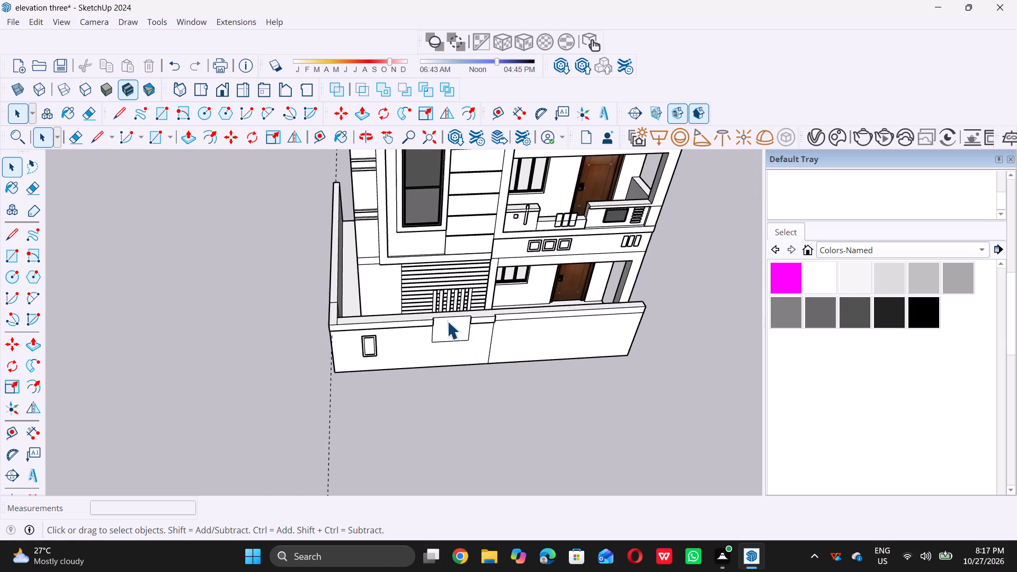
{"action": "scroll", "coordinate": [448, 317], "scroll_direction": "up", "scroll_amount": 13}
{"action": "key", "text": "l"}
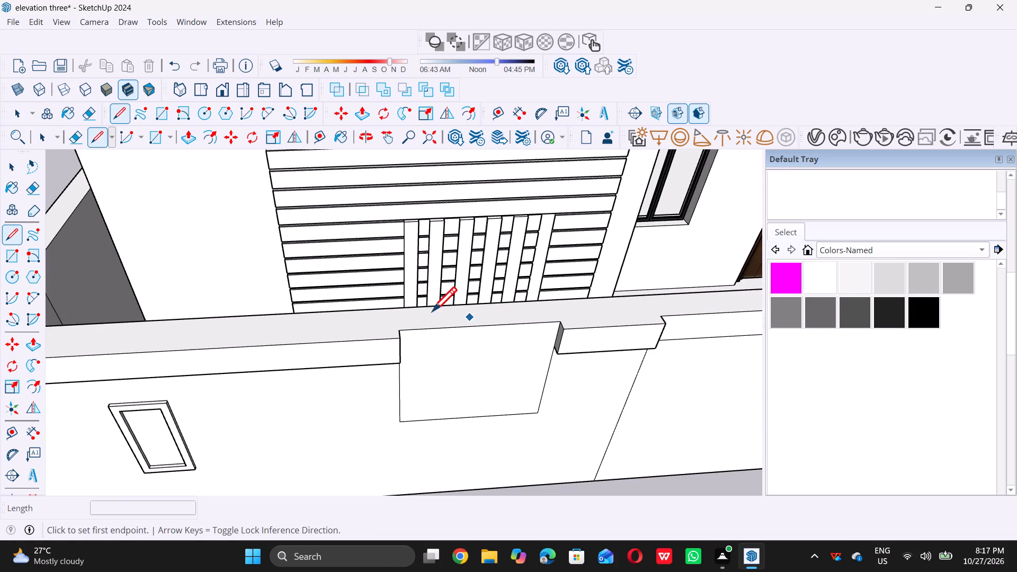
{"action": "left_click", "coordinate": [398, 333]}
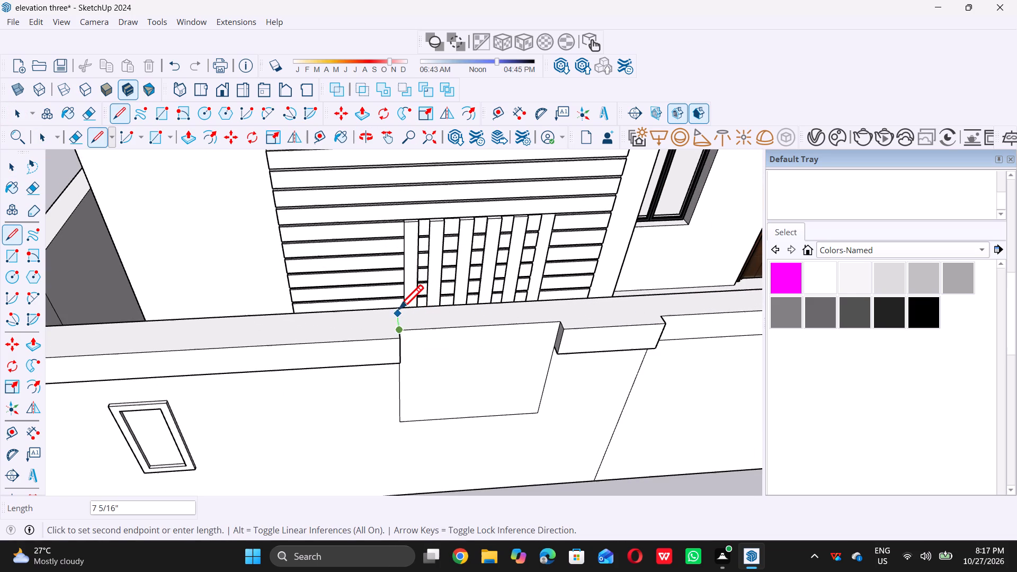
{"action": "double_click", "coordinate": [399, 308]}
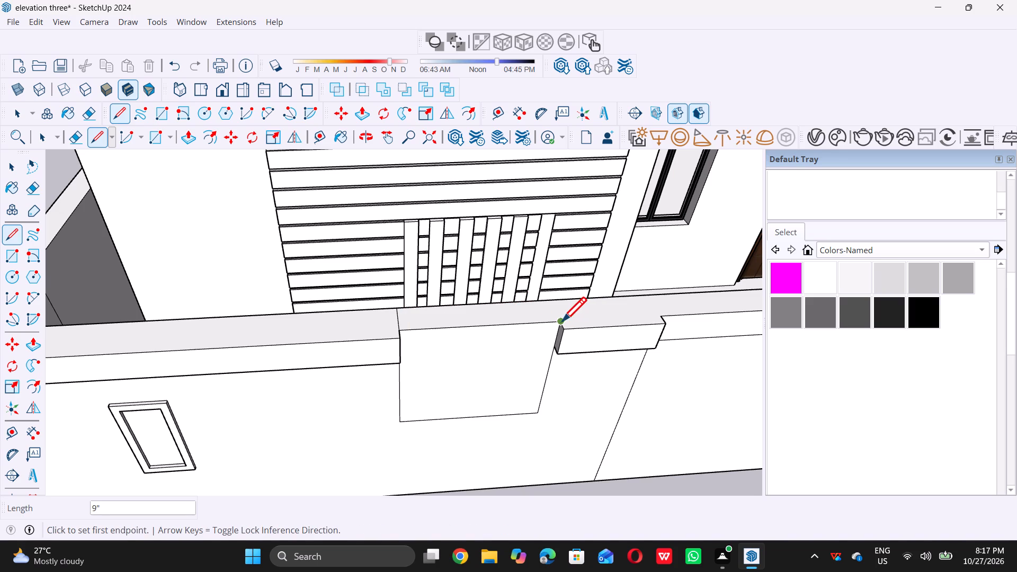
{"action": "left_click", "coordinate": [561, 320]}
{"action": "double_click", "coordinate": [554, 301]}
{"action": "key", "text": "space"}
Push/Pull the top face section between the two lines down to the rectangle's lower edge, cutting a notch through the wall.
{"action": "scroll", "coordinate": [521, 371], "scroll_direction": "down", "scroll_amount": 10}
{"action": "middle_click_drag", "start_coordinate": [581, 387], "coordinate": [427, 341]}
{"action": "scroll", "coordinate": [464, 367], "scroll_direction": "up", "scroll_amount": 6}
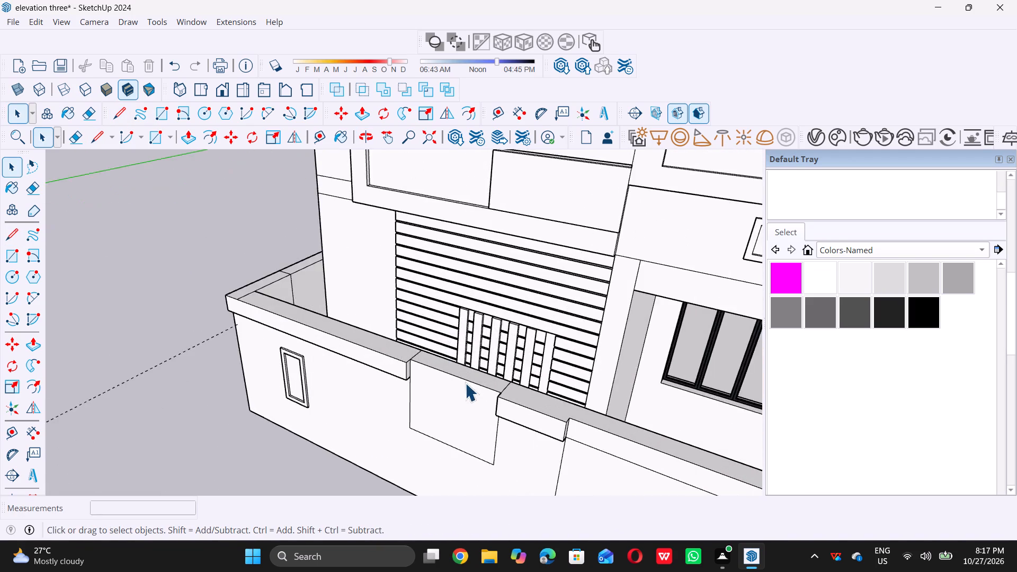
{"action": "scroll", "coordinate": [465, 383], "scroll_direction": "up", "scroll_amount": 2}
{"action": "key", "text": "p"}
{"action": "double_click", "coordinate": [478, 365]}
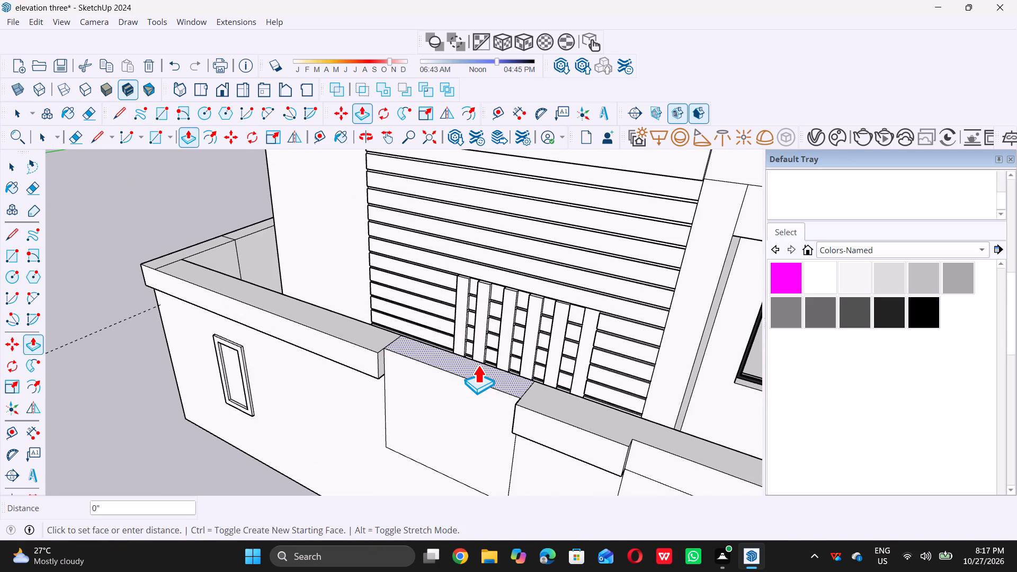
{"action": "key", "text": "ctrl+z"}
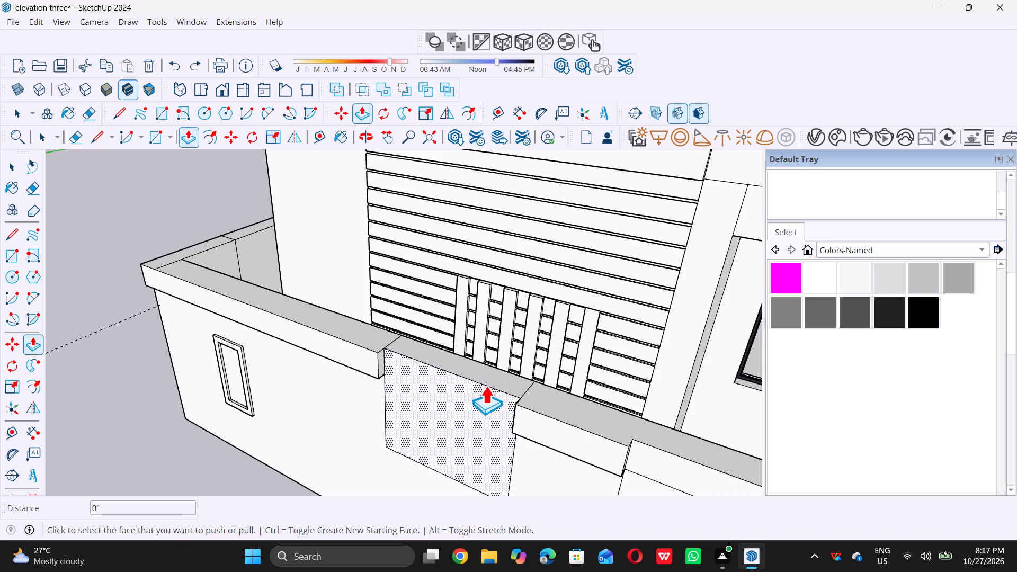
{"action": "left_click", "coordinate": [495, 374]}
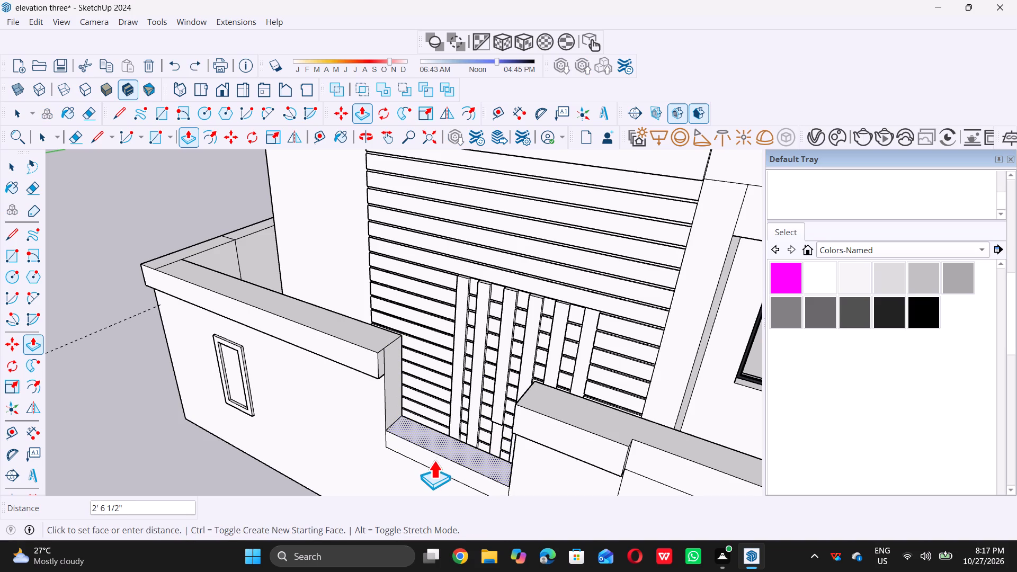
{"action": "double_click", "coordinate": [428, 466]}
{"action": "key", "text": "space"}
{"action": "scroll", "coordinate": [489, 446], "scroll_direction": "down", "scroll_amount": 5}
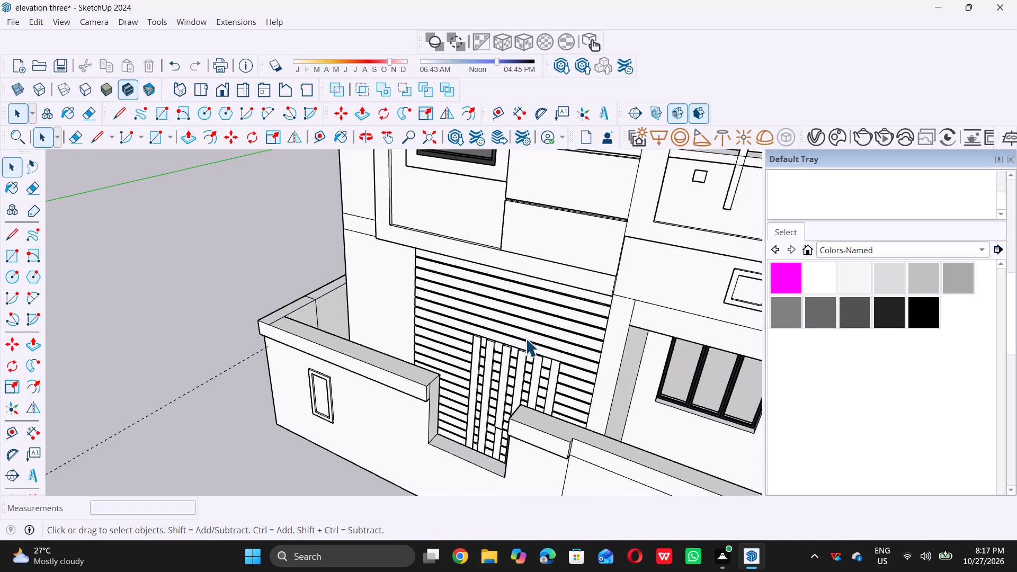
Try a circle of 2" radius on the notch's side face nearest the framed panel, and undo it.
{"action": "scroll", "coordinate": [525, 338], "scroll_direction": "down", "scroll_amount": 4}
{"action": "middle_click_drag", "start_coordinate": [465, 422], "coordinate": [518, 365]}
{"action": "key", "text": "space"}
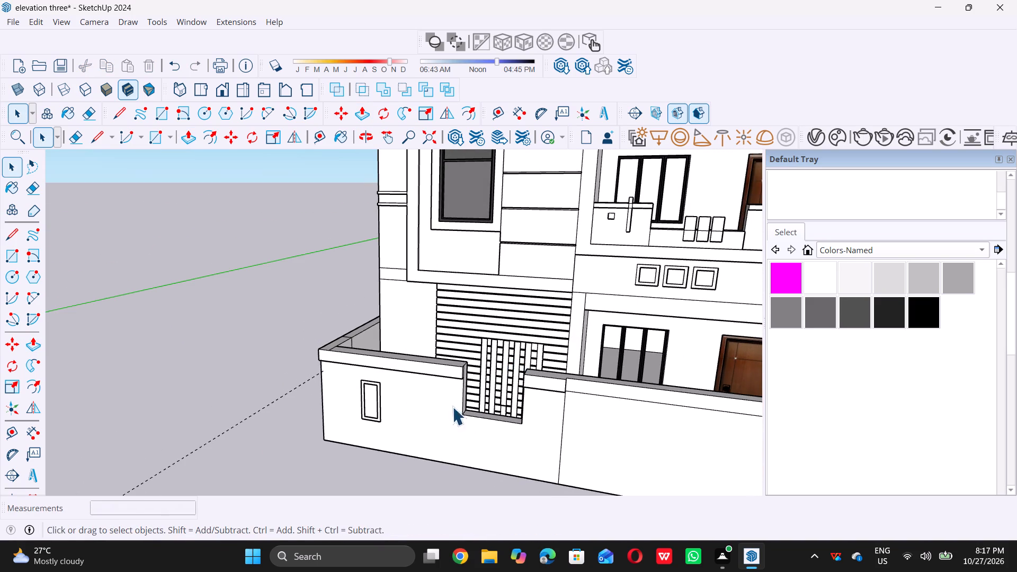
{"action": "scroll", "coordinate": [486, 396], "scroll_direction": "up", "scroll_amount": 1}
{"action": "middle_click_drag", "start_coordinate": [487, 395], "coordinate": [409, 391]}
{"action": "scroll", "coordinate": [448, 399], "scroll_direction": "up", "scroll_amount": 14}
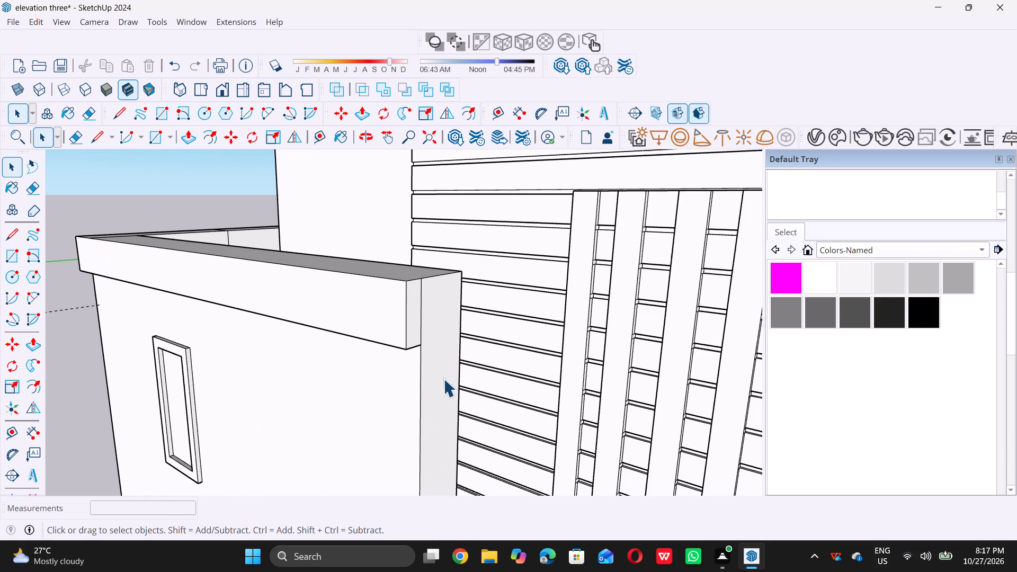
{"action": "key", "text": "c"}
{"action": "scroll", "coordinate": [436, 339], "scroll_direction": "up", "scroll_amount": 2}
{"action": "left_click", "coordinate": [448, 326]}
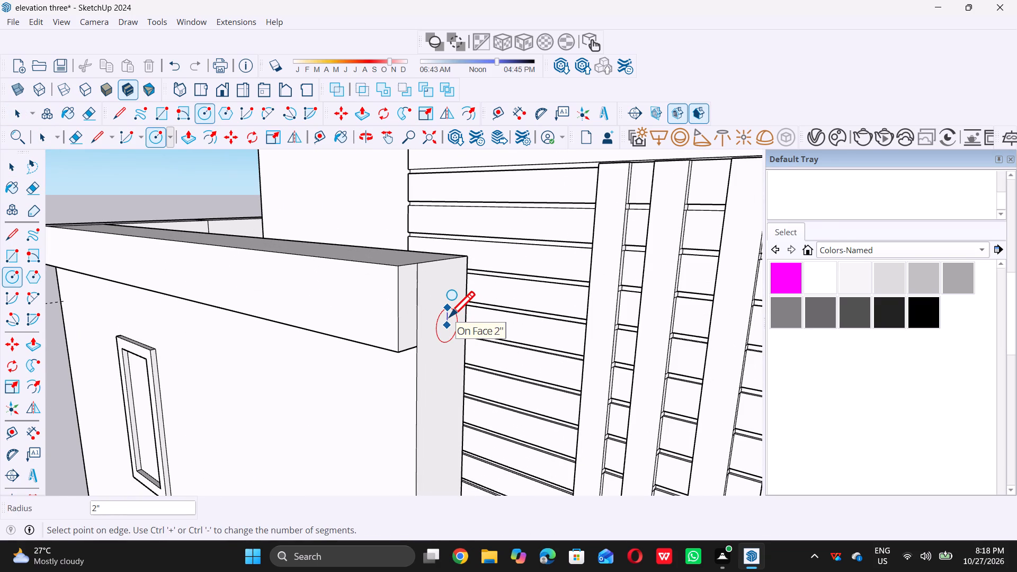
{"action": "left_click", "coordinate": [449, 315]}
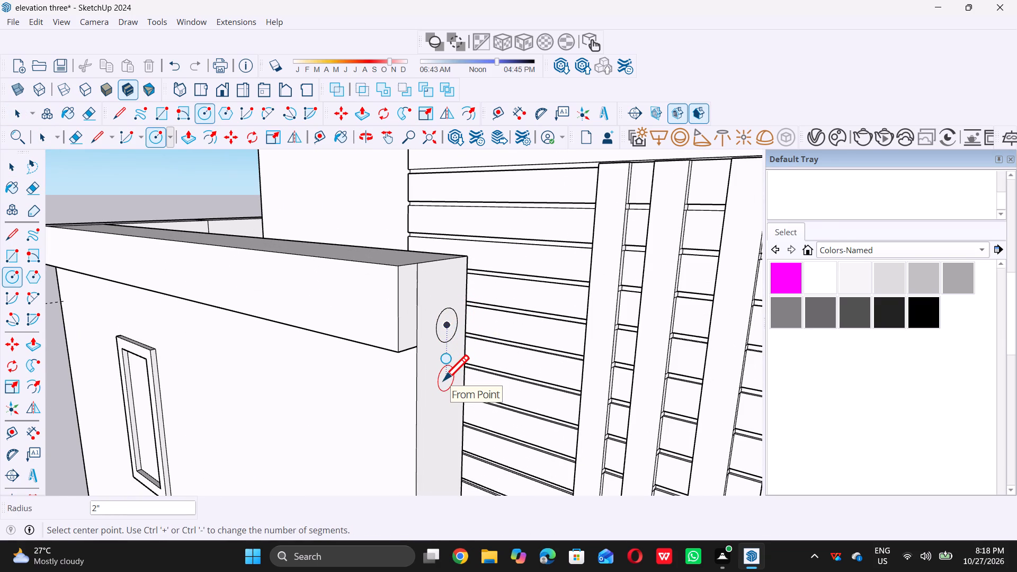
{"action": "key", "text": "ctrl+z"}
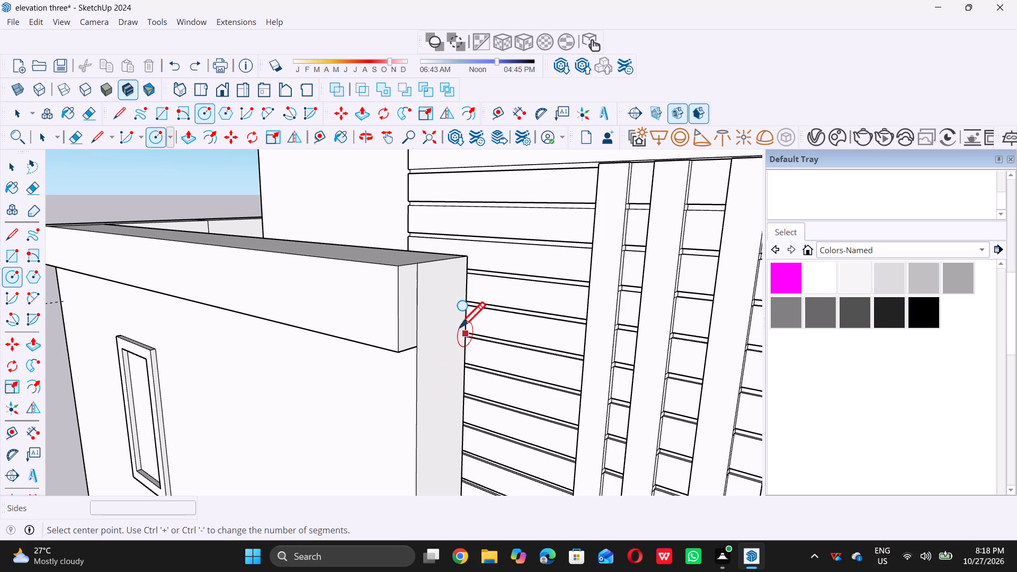
Draw a circle of about 1 1/8" radius near the top of the notch's side face nearest the framed panel.
{"action": "double_click", "coordinate": [449, 321]}
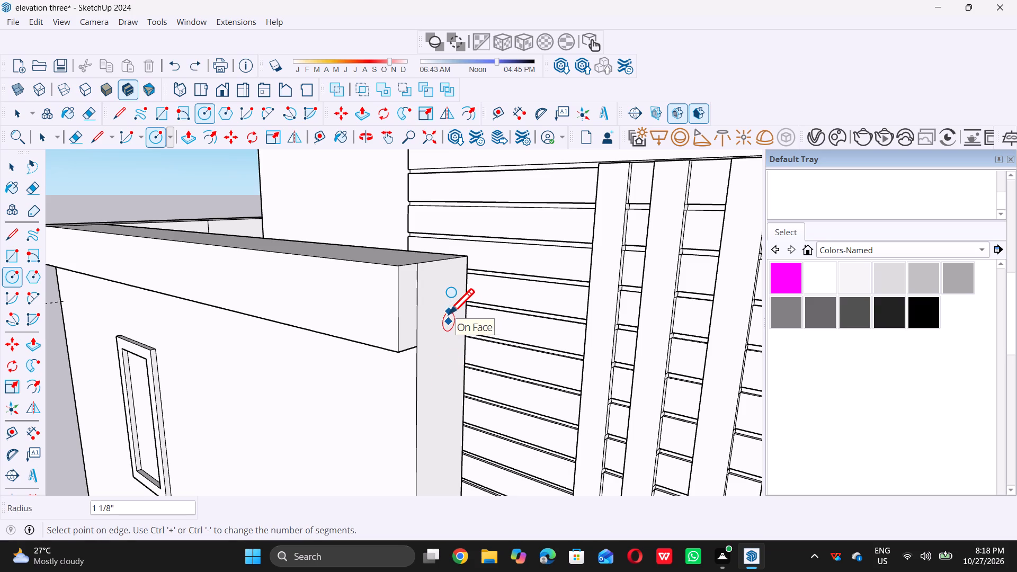
{"action": "triple_click", "coordinate": [449, 312]}
{"action": "key", "text": "space"}
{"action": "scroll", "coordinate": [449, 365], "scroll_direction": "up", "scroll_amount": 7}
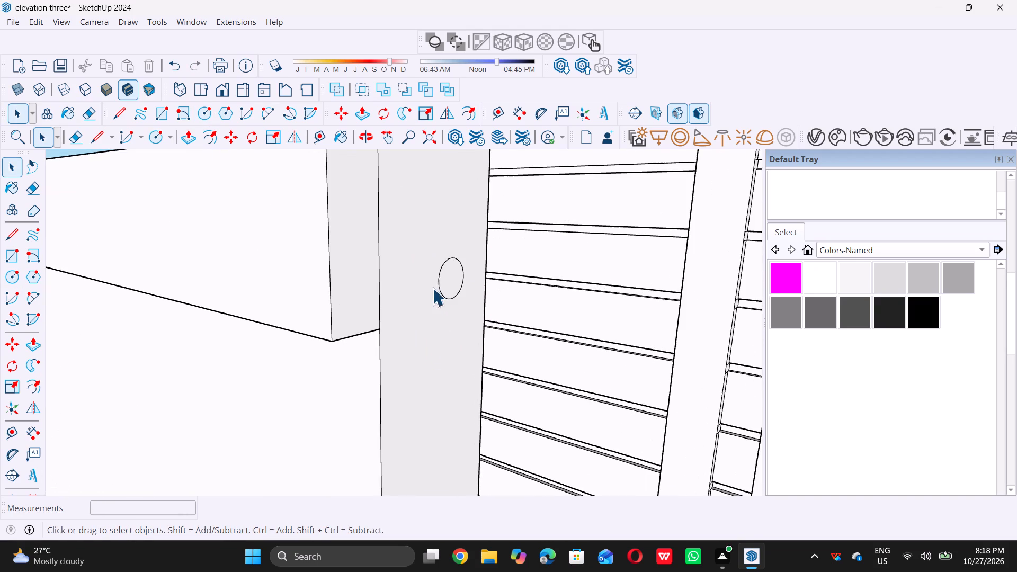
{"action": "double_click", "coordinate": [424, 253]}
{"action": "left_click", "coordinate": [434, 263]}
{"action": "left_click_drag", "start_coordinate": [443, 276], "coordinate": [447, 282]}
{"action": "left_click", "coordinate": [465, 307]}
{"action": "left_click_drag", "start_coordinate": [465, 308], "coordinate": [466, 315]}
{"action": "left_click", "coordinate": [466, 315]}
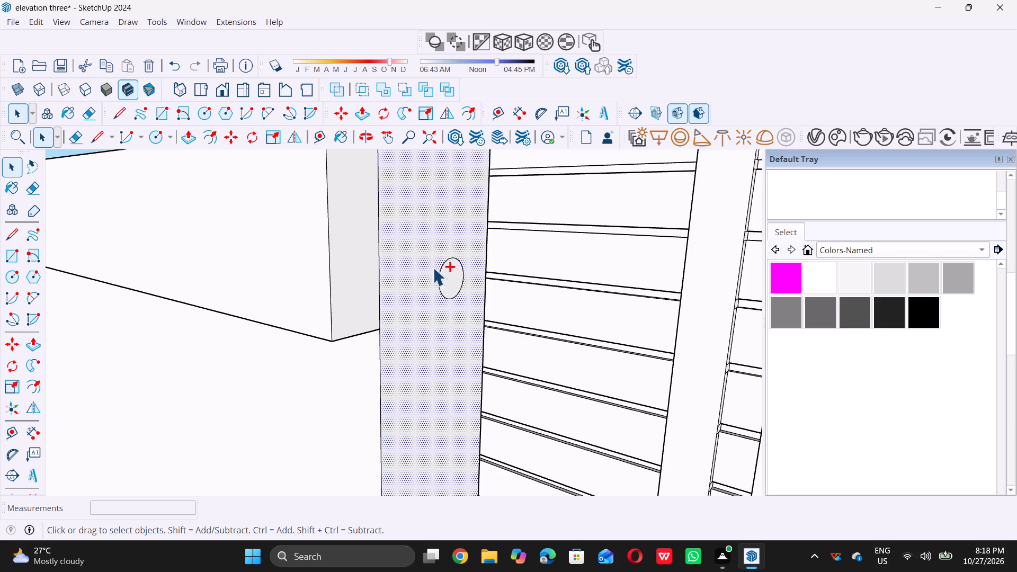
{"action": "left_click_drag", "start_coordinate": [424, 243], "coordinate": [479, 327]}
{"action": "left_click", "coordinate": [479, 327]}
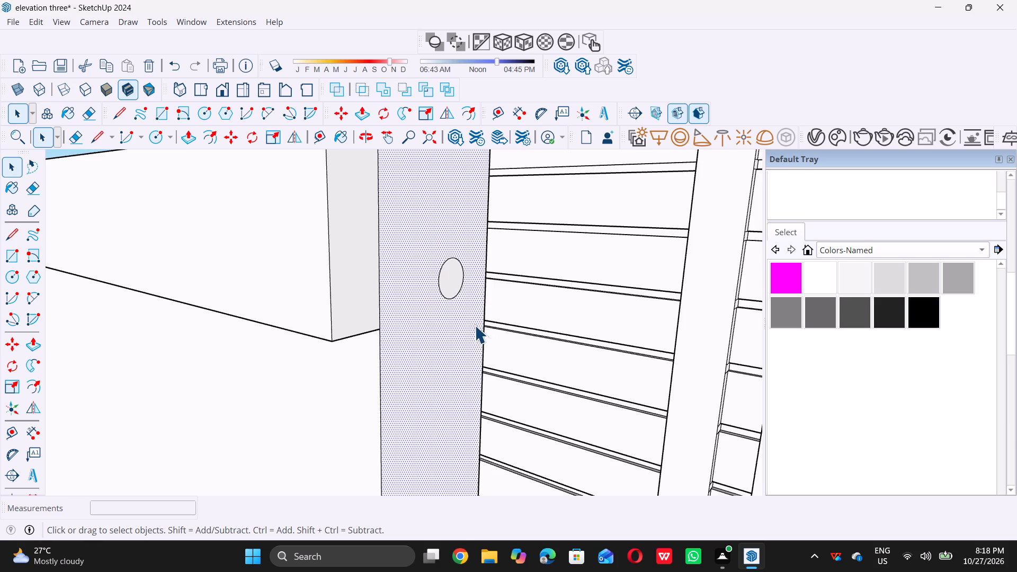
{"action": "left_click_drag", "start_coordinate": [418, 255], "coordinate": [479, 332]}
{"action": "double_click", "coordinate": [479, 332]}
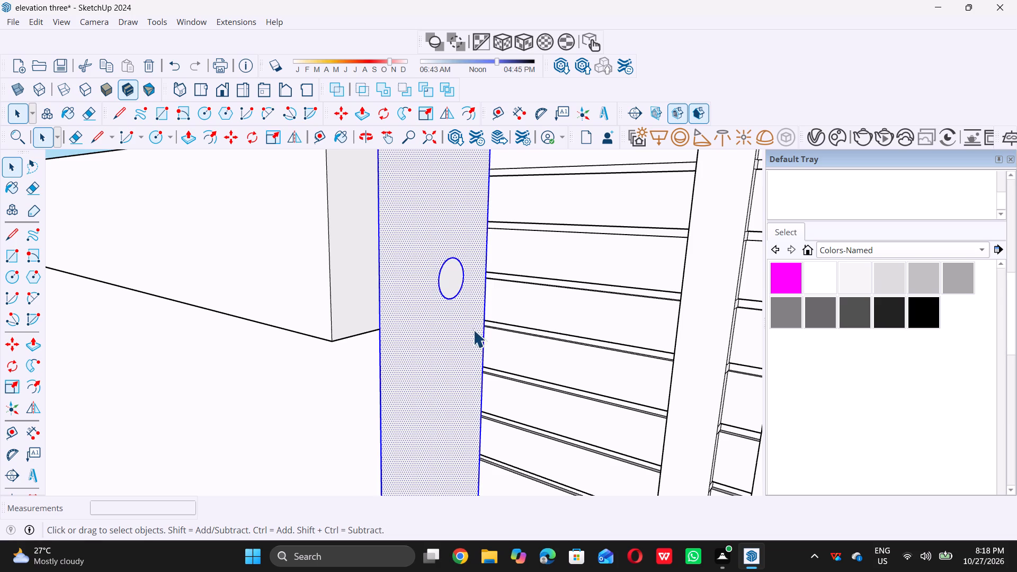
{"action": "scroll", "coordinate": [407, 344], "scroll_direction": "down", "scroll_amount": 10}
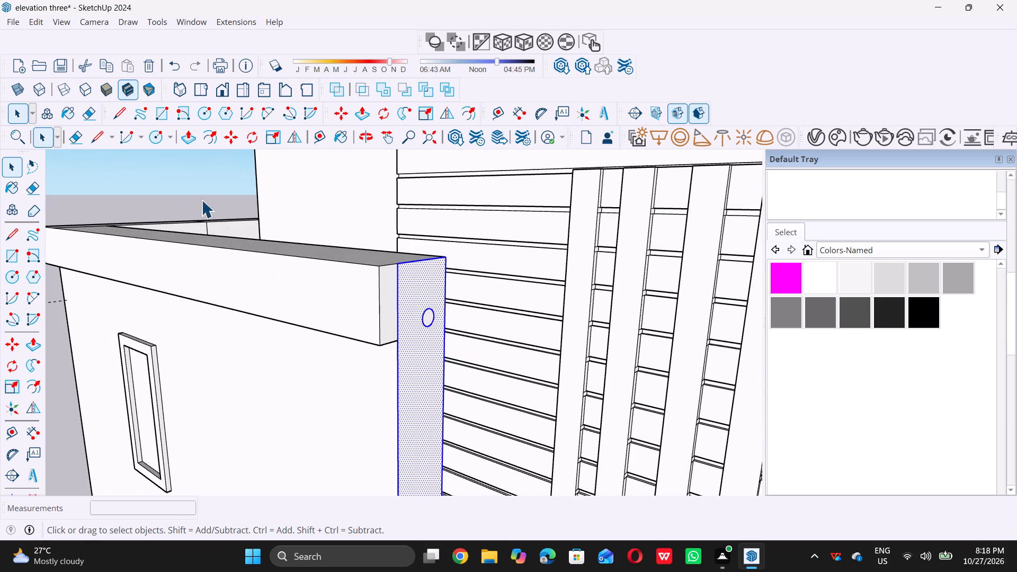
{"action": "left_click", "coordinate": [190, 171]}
Copy only the circle's outline about 4 7/8" straight down the notch's side face.
{"action": "scroll", "coordinate": [462, 337], "scroll_direction": "up", "scroll_amount": 8}
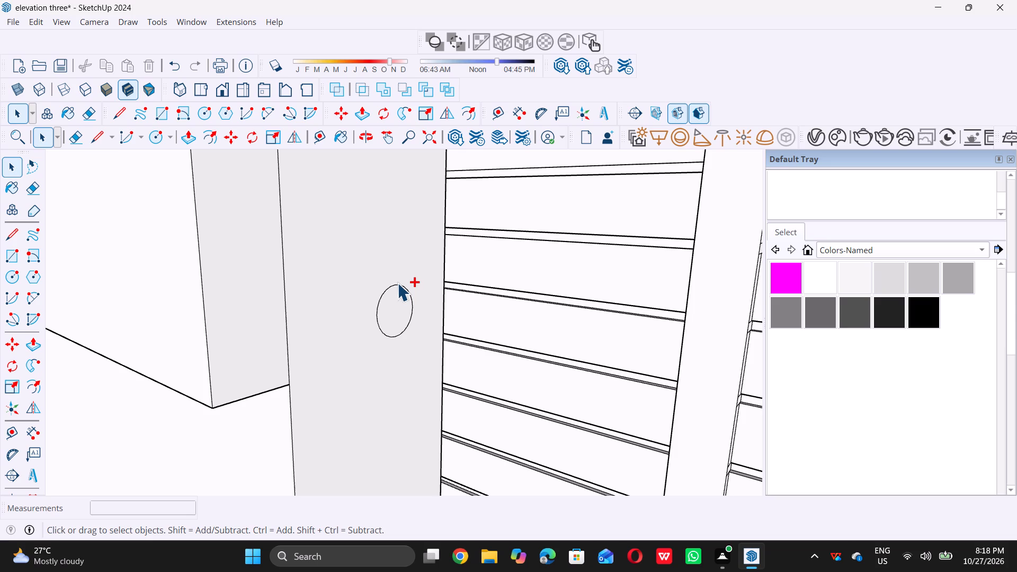
{"action": "double_click", "coordinate": [398, 285], "text": "ctrl"}
{"action": "scroll", "coordinate": [388, 342], "scroll_direction": "down", "scroll_amount": 5}
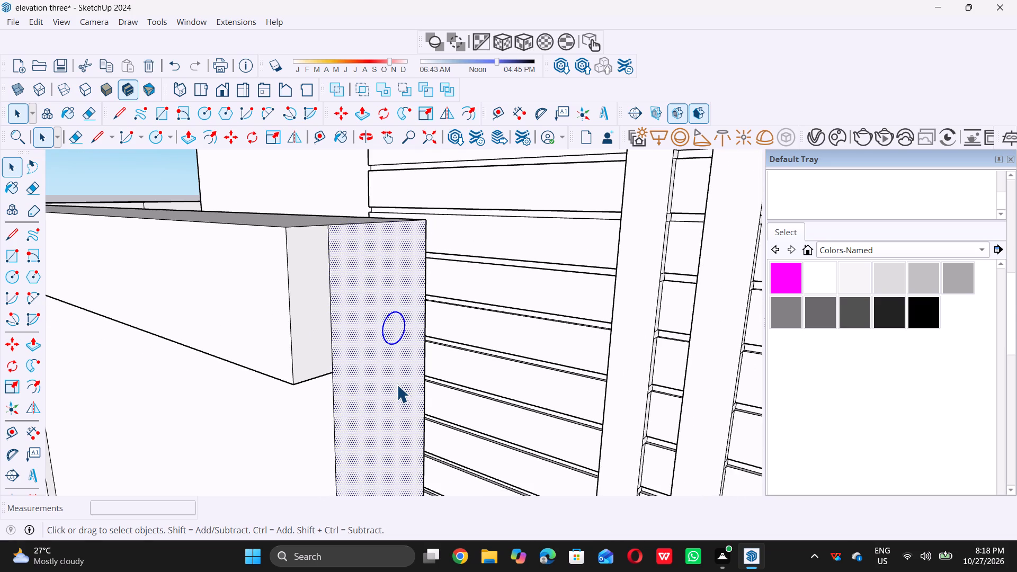
{"action": "left_click", "coordinate": [373, 345], "text": "shift"}
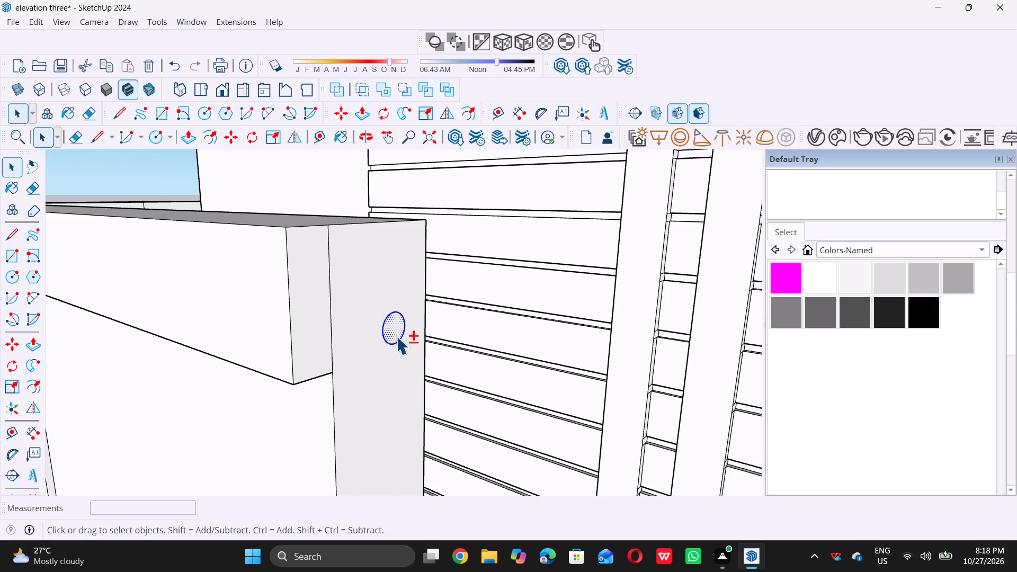
{"action": "left_click", "coordinate": [390, 330], "text": "shift"}
{"action": "key", "text": "space"}
{"action": "type", "text": "m"}
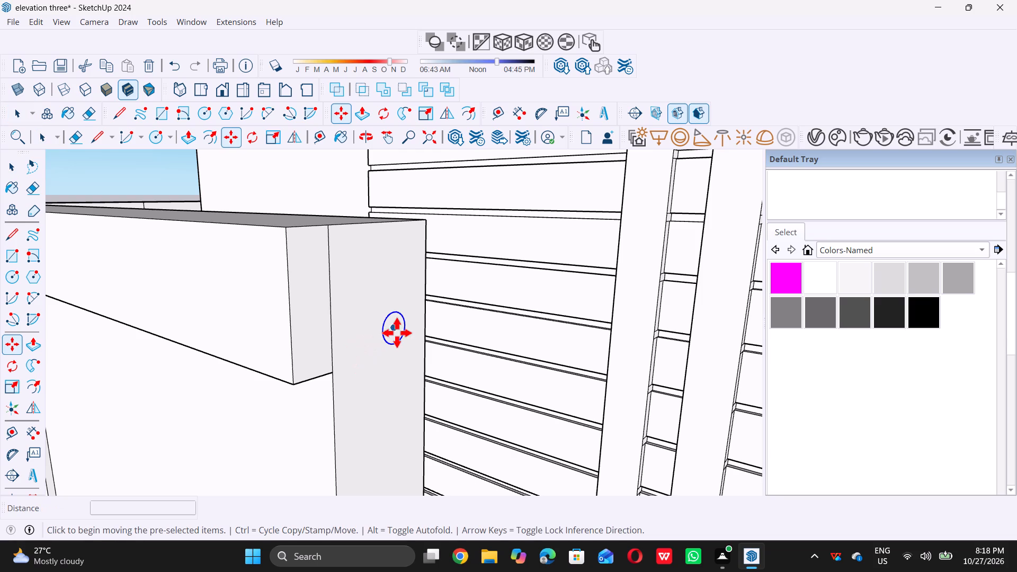
{"action": "triple_click", "coordinate": [394, 331]}
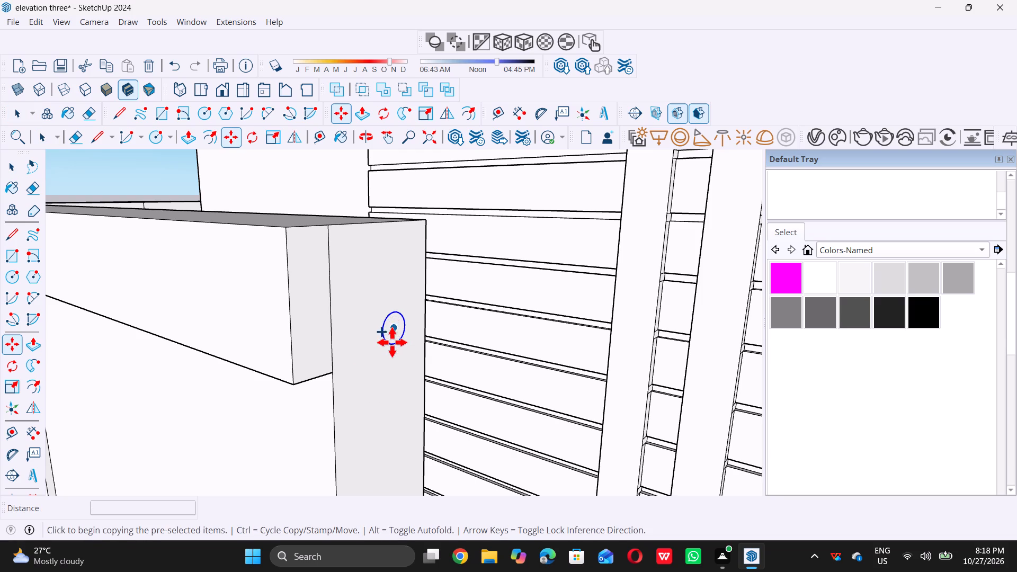
{"action": "scroll", "coordinate": [394, 357], "scroll_direction": "down", "scroll_amount": 13}
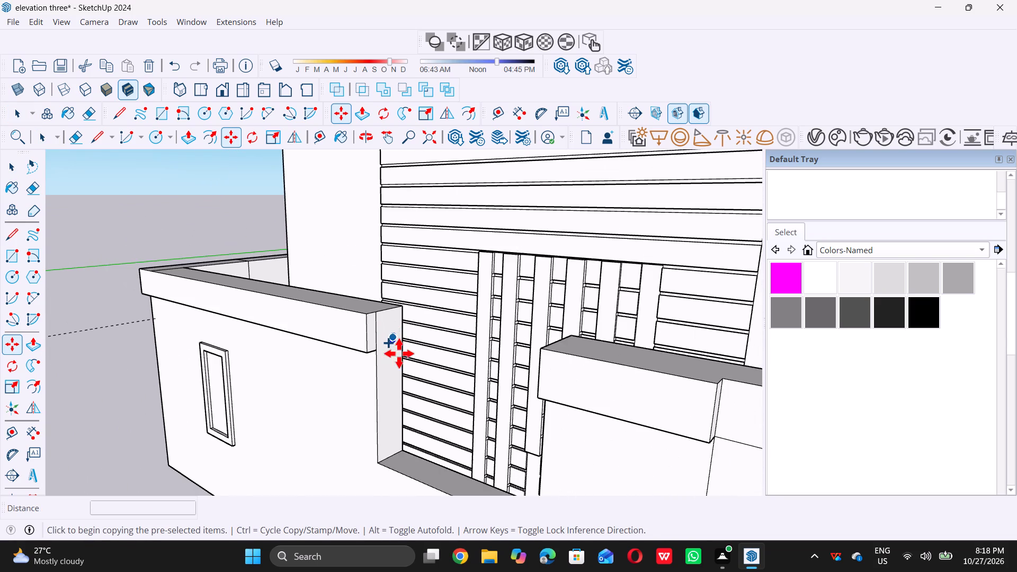
{"action": "scroll", "coordinate": [399, 357], "scroll_direction": "up", "scroll_amount": 10}
{"action": "double_click", "coordinate": [391, 273]}
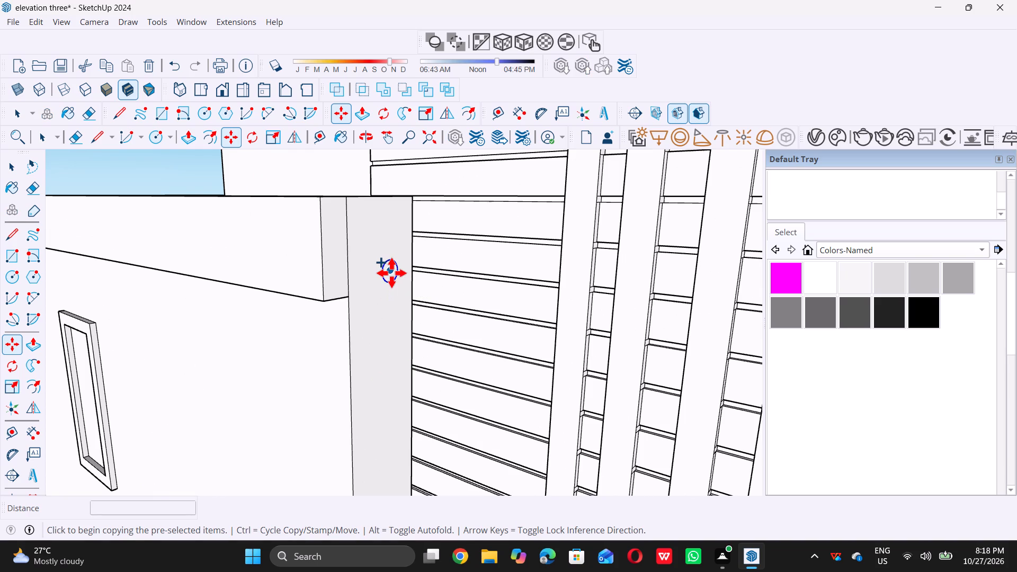
{"action": "double_click", "coordinate": [391, 319]}
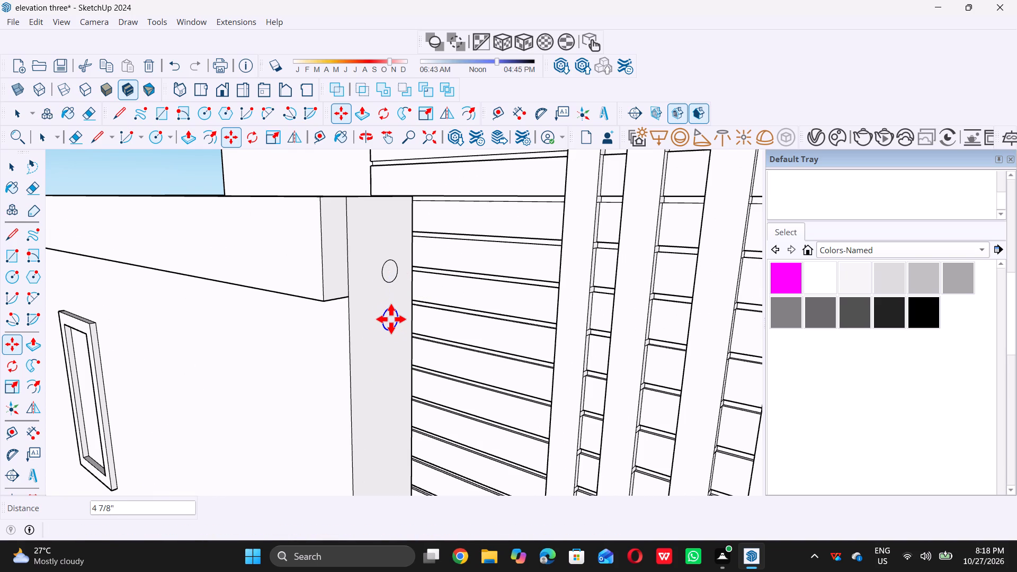
{"action": "triple_click", "coordinate": [391, 319]}
{"action": "left_click", "coordinate": [391, 318]}
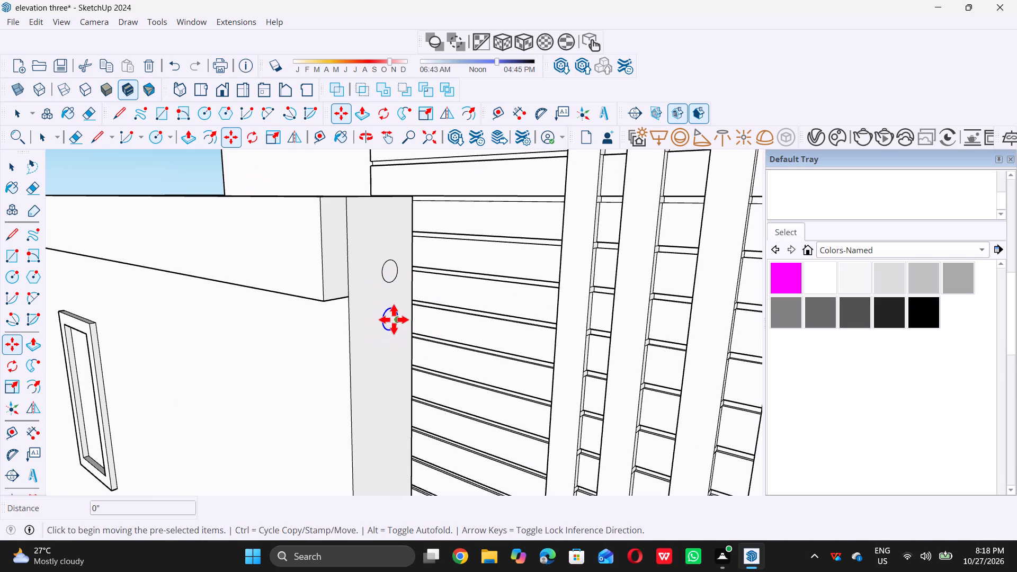
Copy the lower circle another 5 3/8" or so straight down to make a vertical row of three, and clear the selection.
{"action": "double_click", "coordinate": [391, 318]}
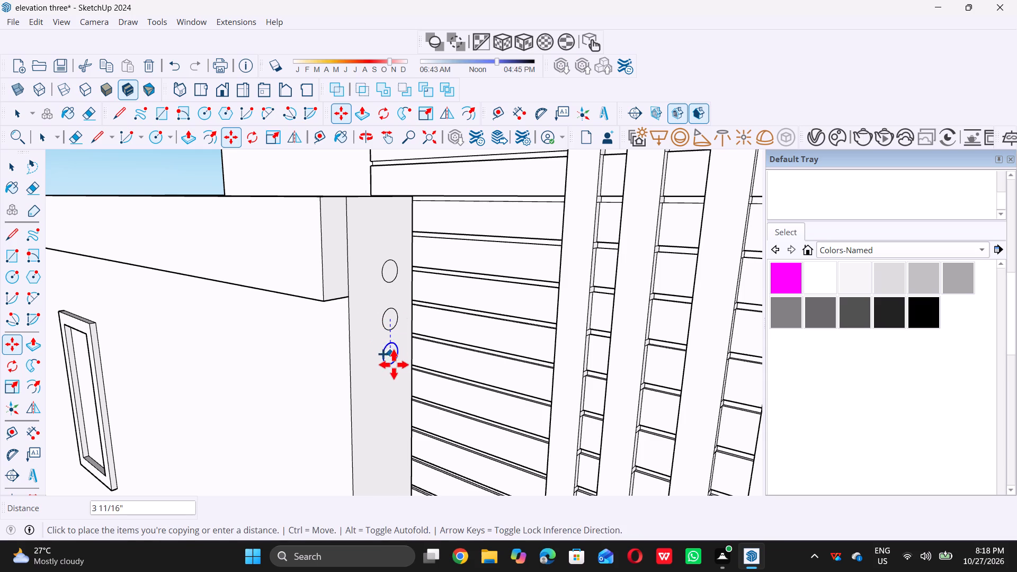
{"action": "double_click", "coordinate": [396, 370]}
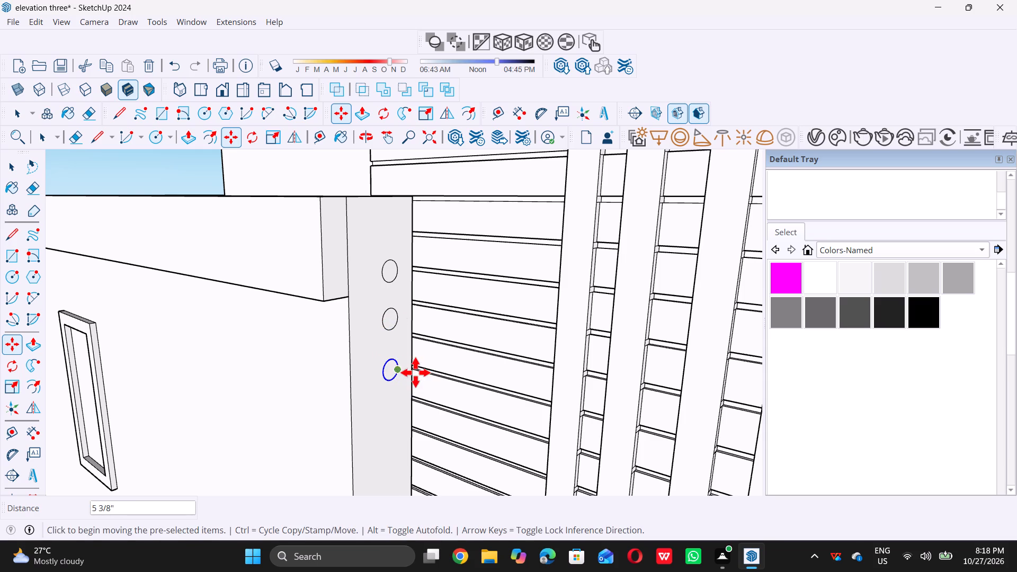
{"action": "key", "text": "space"}
{"action": "scroll", "coordinate": [417, 388], "scroll_direction": "down", "scroll_amount": 10}
{"action": "triple_click", "coordinate": [217, 220]}
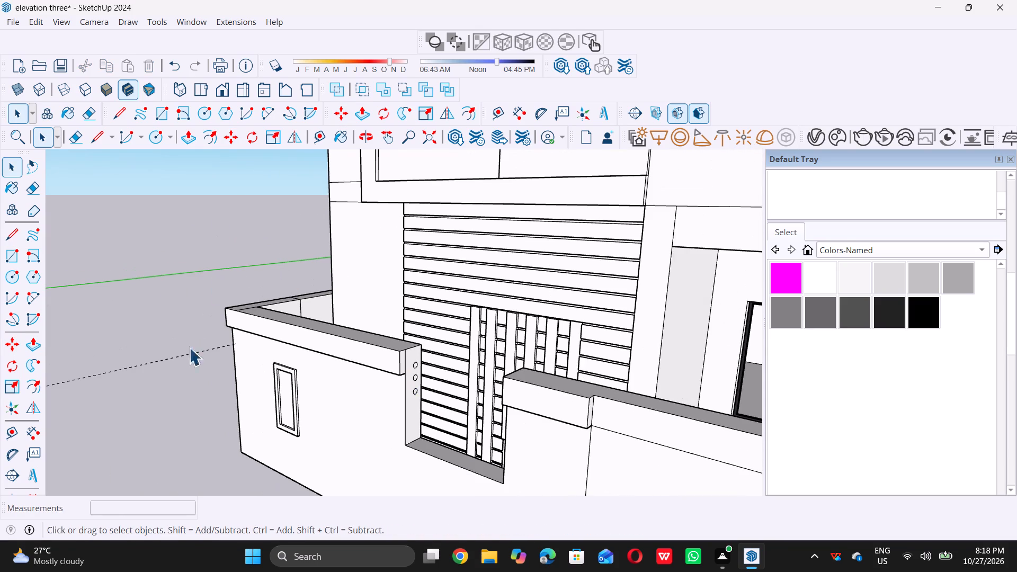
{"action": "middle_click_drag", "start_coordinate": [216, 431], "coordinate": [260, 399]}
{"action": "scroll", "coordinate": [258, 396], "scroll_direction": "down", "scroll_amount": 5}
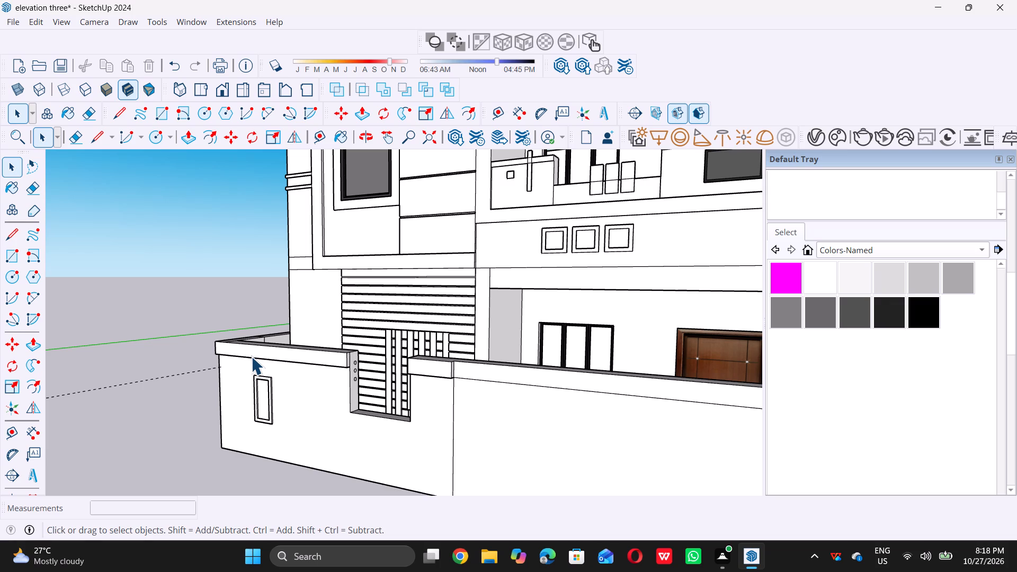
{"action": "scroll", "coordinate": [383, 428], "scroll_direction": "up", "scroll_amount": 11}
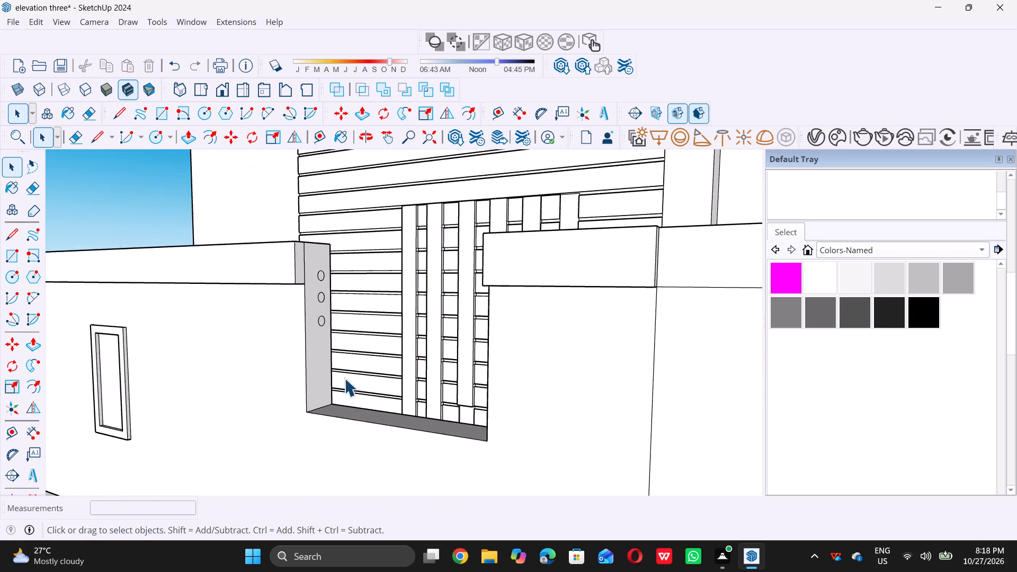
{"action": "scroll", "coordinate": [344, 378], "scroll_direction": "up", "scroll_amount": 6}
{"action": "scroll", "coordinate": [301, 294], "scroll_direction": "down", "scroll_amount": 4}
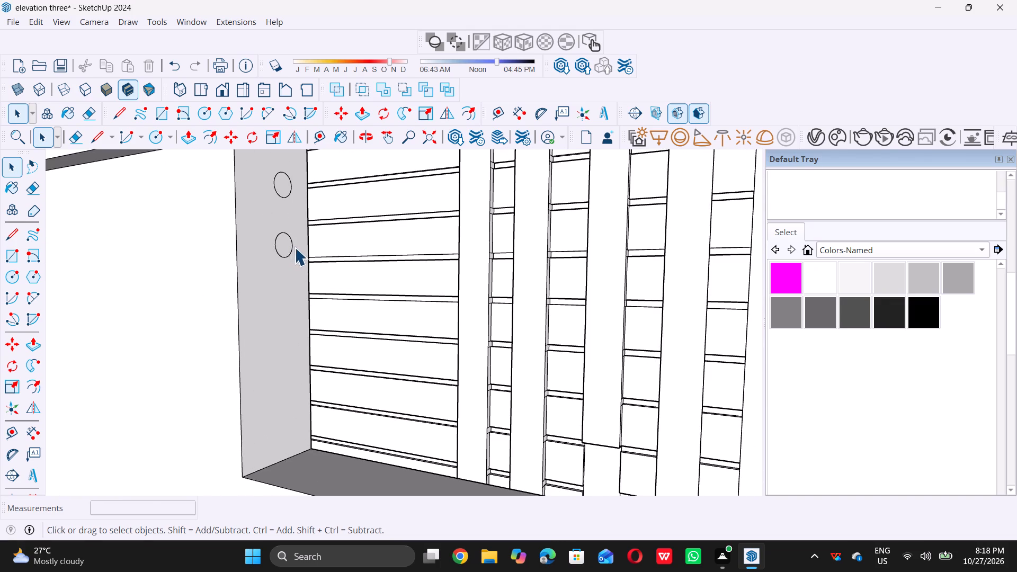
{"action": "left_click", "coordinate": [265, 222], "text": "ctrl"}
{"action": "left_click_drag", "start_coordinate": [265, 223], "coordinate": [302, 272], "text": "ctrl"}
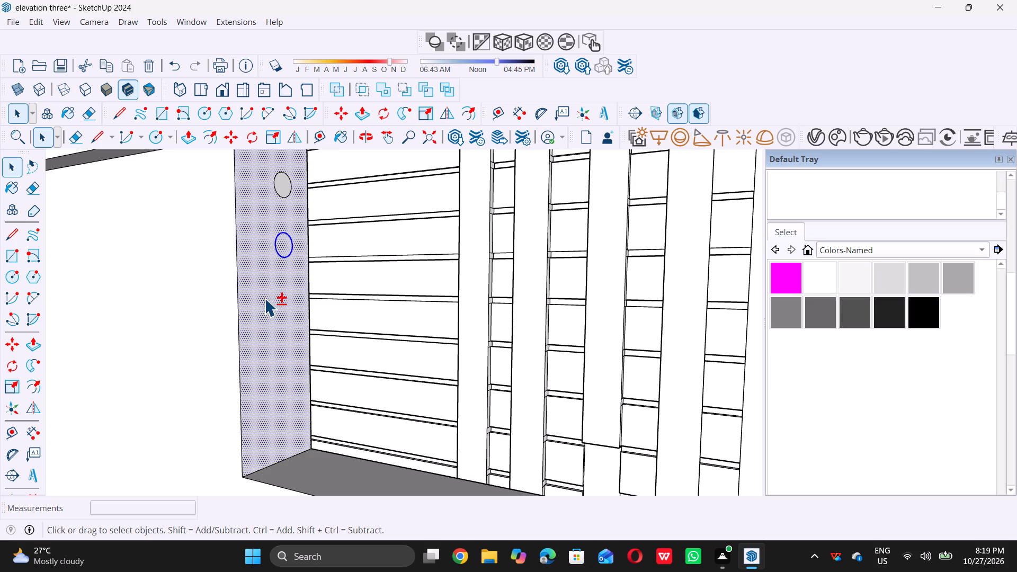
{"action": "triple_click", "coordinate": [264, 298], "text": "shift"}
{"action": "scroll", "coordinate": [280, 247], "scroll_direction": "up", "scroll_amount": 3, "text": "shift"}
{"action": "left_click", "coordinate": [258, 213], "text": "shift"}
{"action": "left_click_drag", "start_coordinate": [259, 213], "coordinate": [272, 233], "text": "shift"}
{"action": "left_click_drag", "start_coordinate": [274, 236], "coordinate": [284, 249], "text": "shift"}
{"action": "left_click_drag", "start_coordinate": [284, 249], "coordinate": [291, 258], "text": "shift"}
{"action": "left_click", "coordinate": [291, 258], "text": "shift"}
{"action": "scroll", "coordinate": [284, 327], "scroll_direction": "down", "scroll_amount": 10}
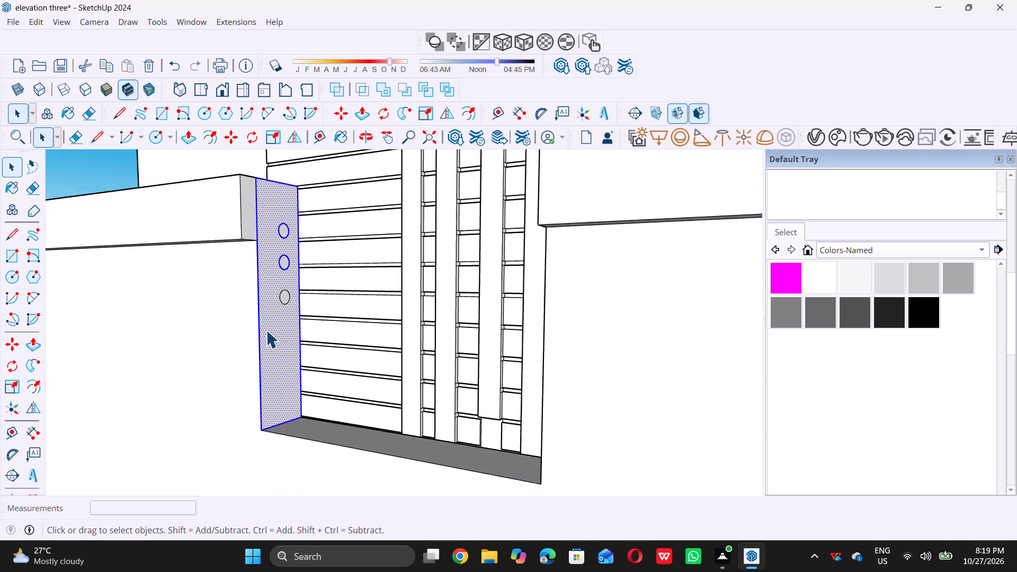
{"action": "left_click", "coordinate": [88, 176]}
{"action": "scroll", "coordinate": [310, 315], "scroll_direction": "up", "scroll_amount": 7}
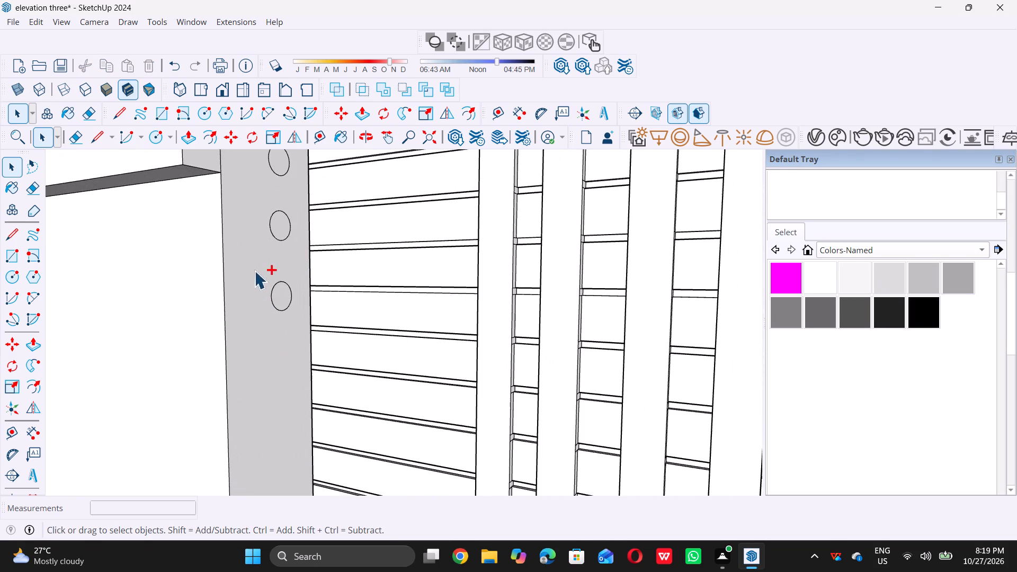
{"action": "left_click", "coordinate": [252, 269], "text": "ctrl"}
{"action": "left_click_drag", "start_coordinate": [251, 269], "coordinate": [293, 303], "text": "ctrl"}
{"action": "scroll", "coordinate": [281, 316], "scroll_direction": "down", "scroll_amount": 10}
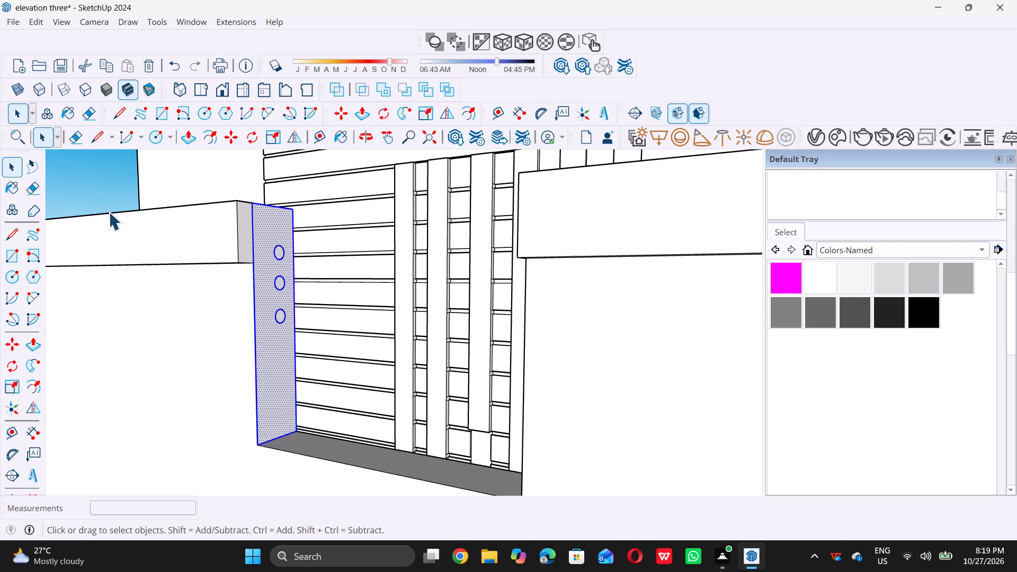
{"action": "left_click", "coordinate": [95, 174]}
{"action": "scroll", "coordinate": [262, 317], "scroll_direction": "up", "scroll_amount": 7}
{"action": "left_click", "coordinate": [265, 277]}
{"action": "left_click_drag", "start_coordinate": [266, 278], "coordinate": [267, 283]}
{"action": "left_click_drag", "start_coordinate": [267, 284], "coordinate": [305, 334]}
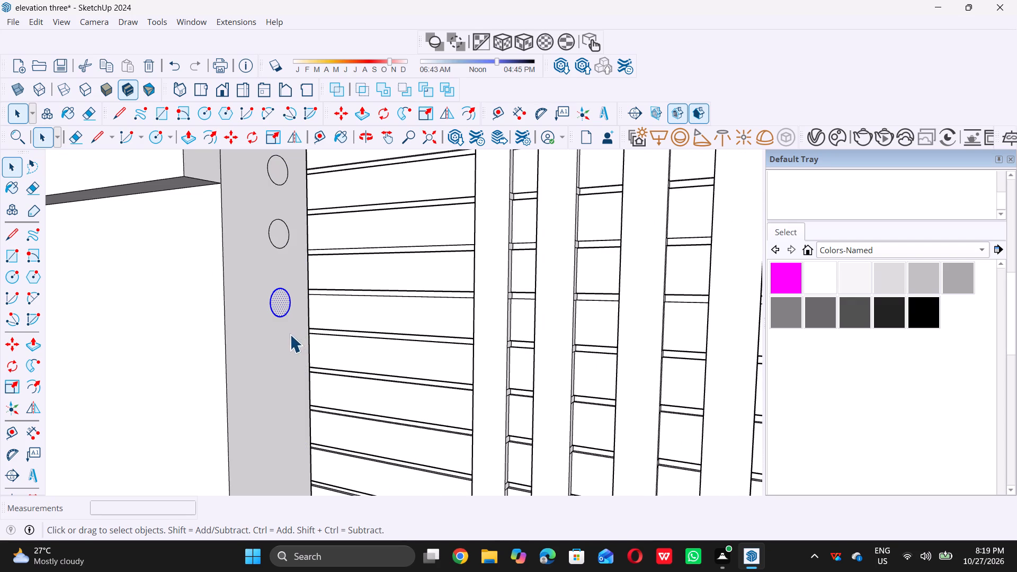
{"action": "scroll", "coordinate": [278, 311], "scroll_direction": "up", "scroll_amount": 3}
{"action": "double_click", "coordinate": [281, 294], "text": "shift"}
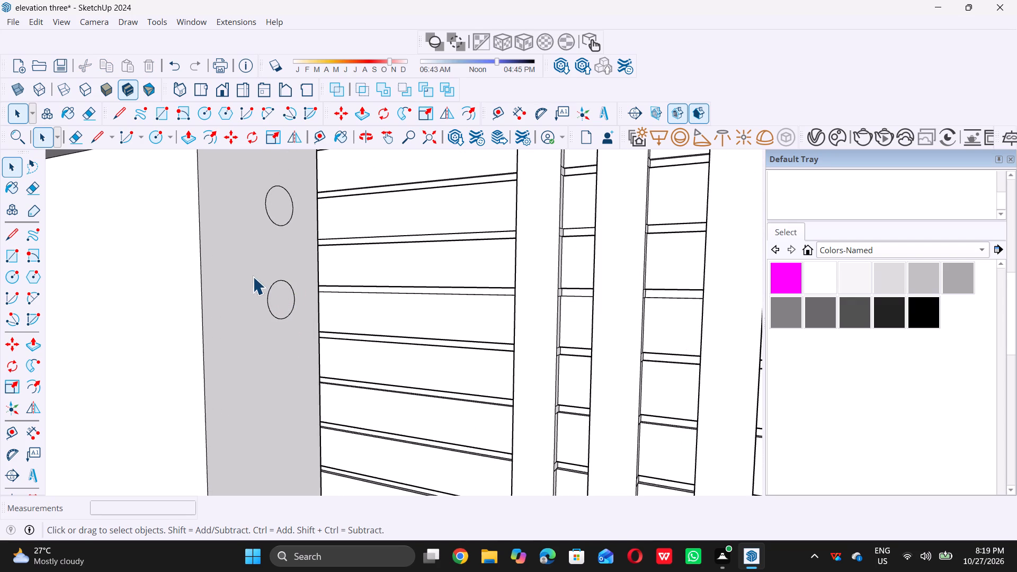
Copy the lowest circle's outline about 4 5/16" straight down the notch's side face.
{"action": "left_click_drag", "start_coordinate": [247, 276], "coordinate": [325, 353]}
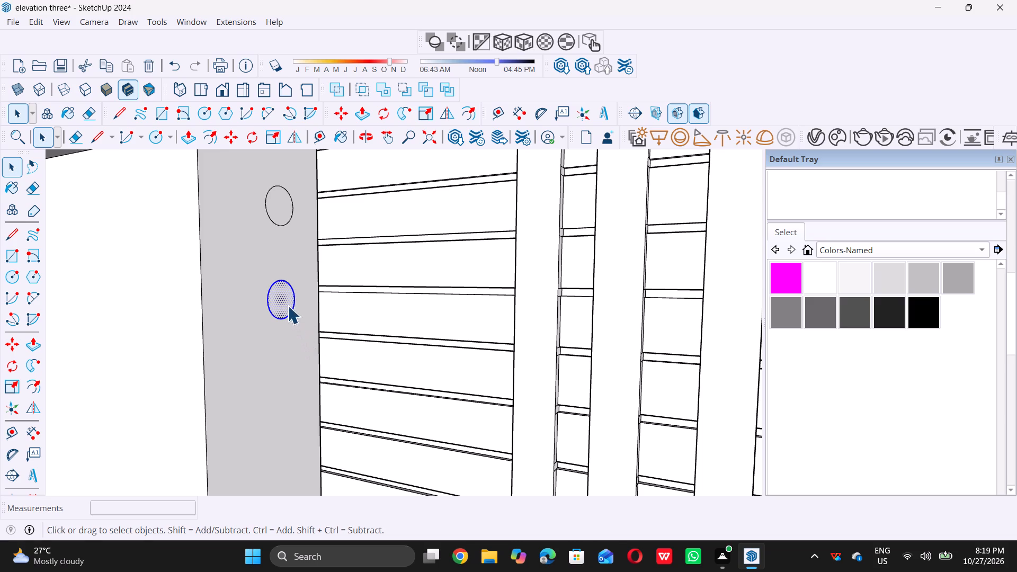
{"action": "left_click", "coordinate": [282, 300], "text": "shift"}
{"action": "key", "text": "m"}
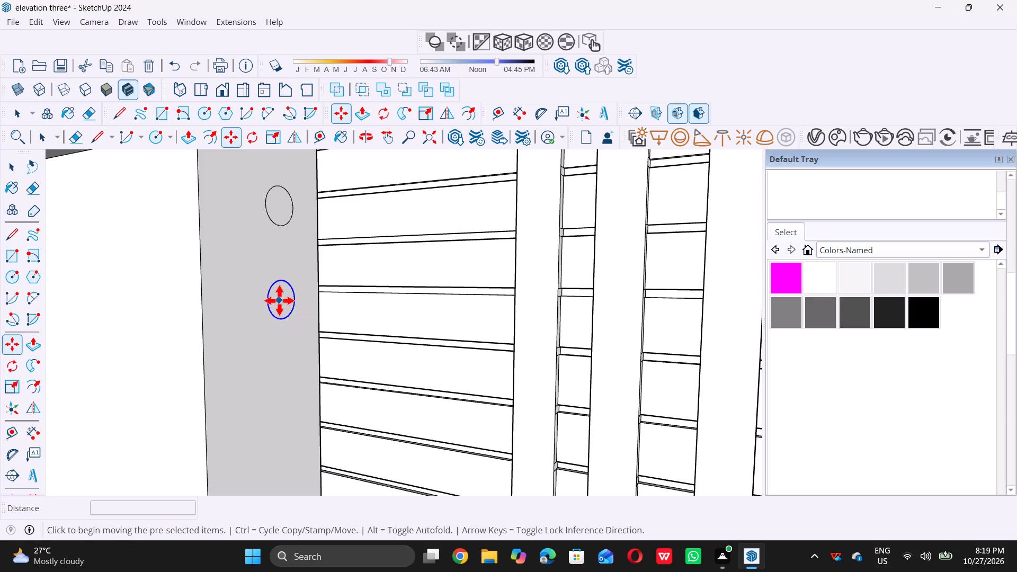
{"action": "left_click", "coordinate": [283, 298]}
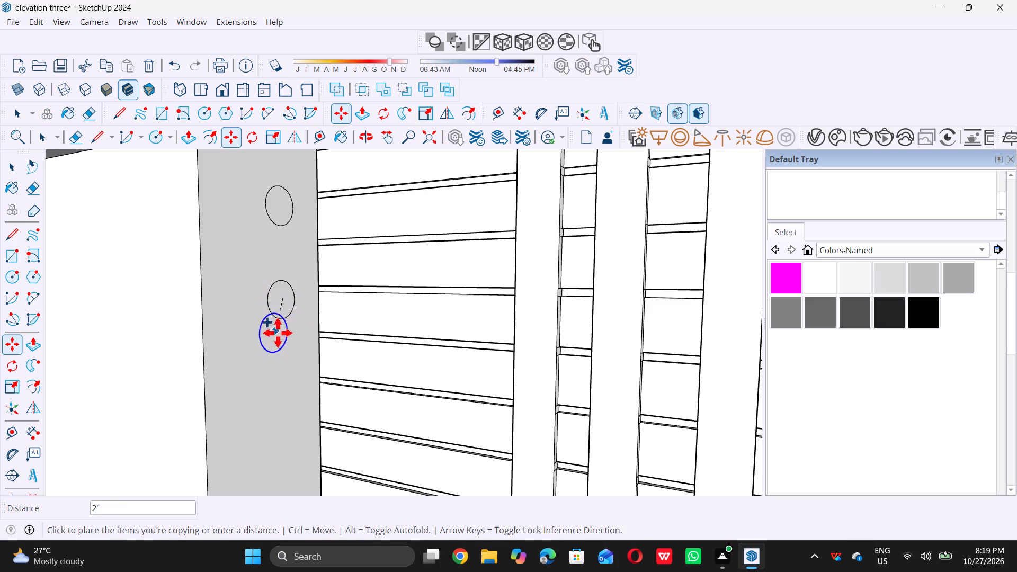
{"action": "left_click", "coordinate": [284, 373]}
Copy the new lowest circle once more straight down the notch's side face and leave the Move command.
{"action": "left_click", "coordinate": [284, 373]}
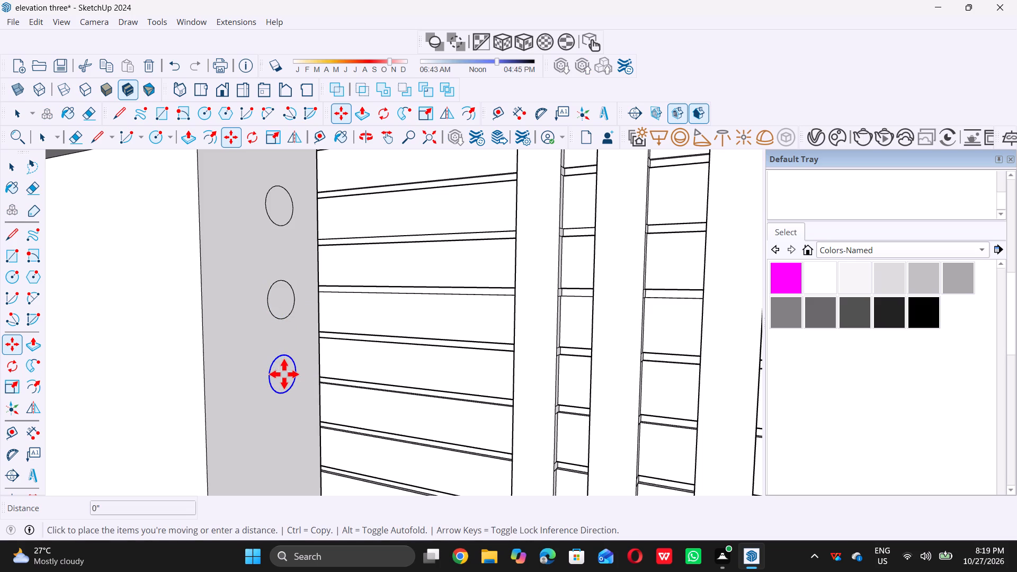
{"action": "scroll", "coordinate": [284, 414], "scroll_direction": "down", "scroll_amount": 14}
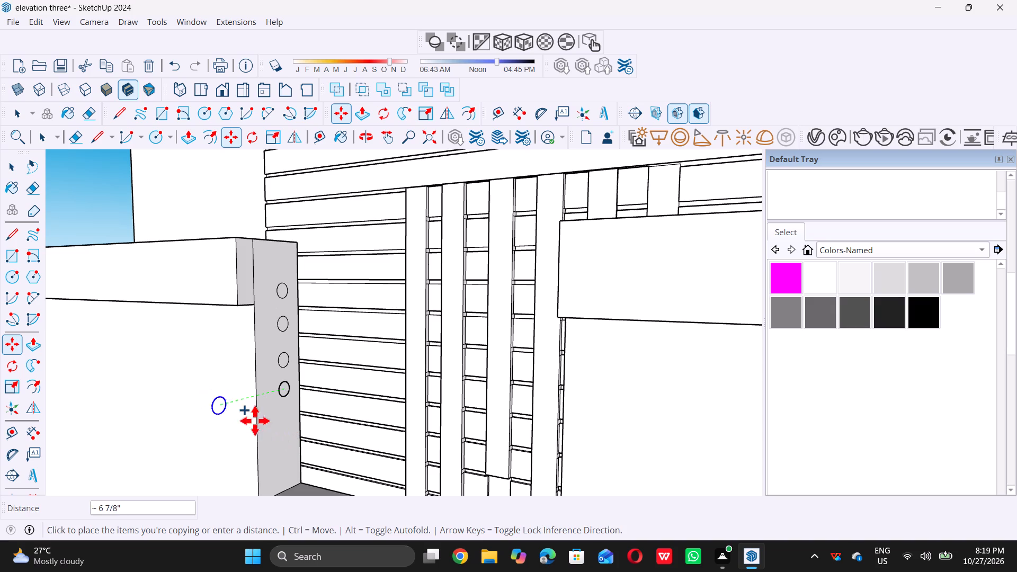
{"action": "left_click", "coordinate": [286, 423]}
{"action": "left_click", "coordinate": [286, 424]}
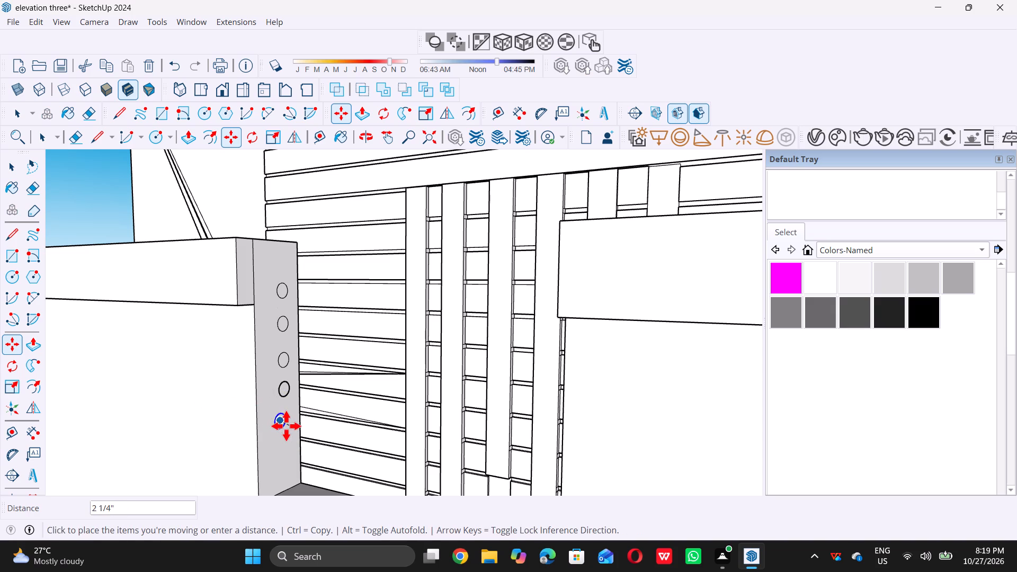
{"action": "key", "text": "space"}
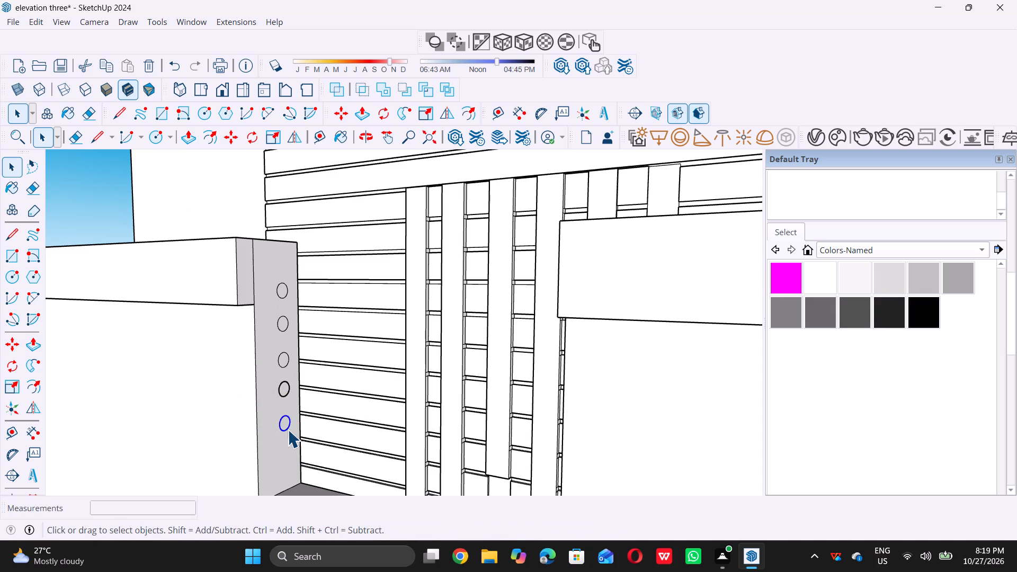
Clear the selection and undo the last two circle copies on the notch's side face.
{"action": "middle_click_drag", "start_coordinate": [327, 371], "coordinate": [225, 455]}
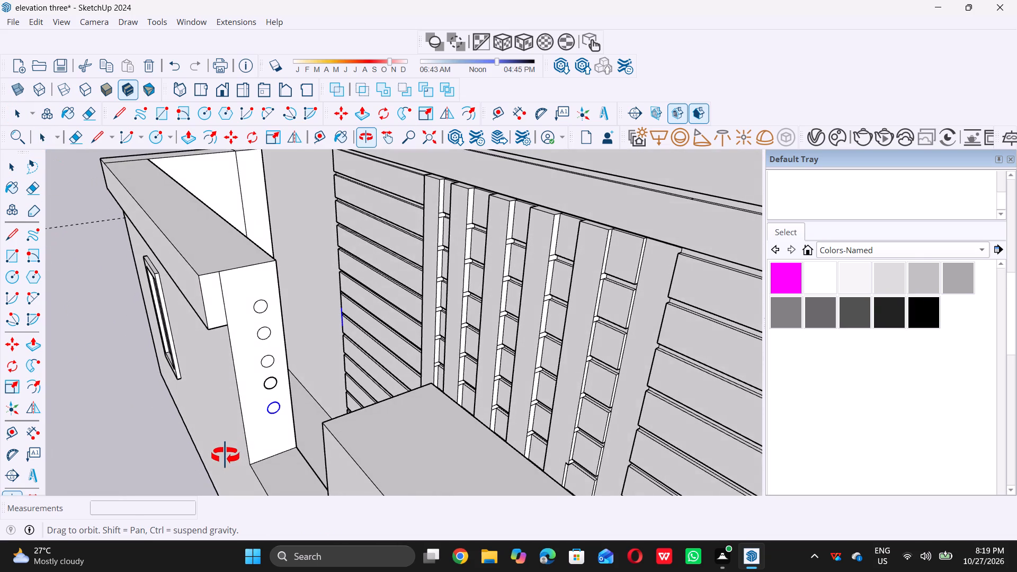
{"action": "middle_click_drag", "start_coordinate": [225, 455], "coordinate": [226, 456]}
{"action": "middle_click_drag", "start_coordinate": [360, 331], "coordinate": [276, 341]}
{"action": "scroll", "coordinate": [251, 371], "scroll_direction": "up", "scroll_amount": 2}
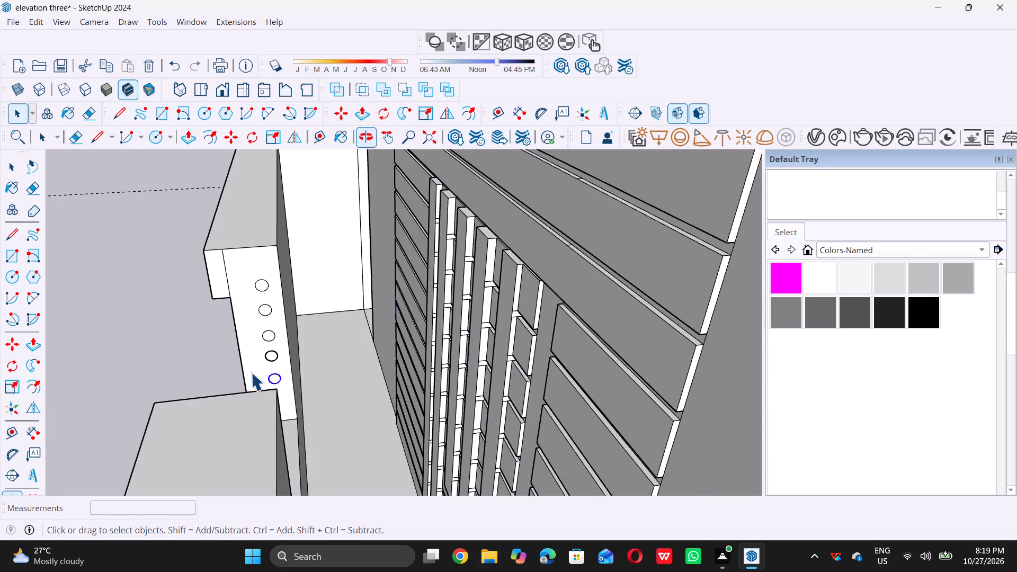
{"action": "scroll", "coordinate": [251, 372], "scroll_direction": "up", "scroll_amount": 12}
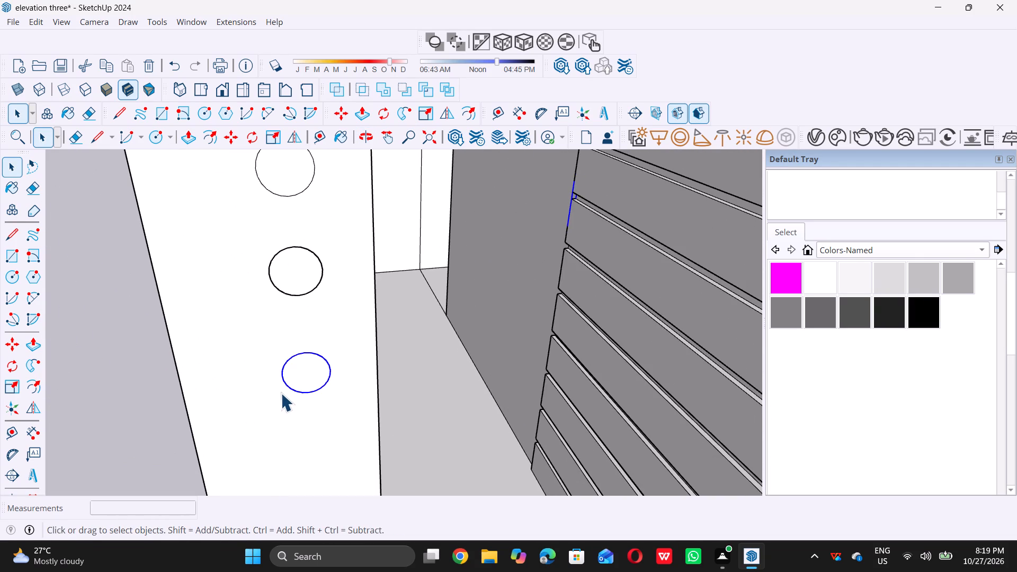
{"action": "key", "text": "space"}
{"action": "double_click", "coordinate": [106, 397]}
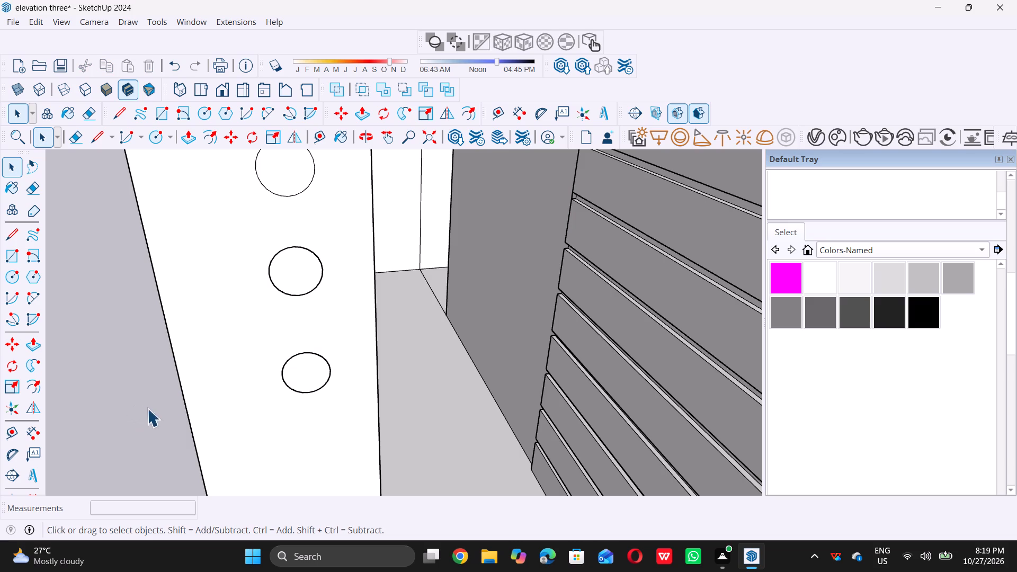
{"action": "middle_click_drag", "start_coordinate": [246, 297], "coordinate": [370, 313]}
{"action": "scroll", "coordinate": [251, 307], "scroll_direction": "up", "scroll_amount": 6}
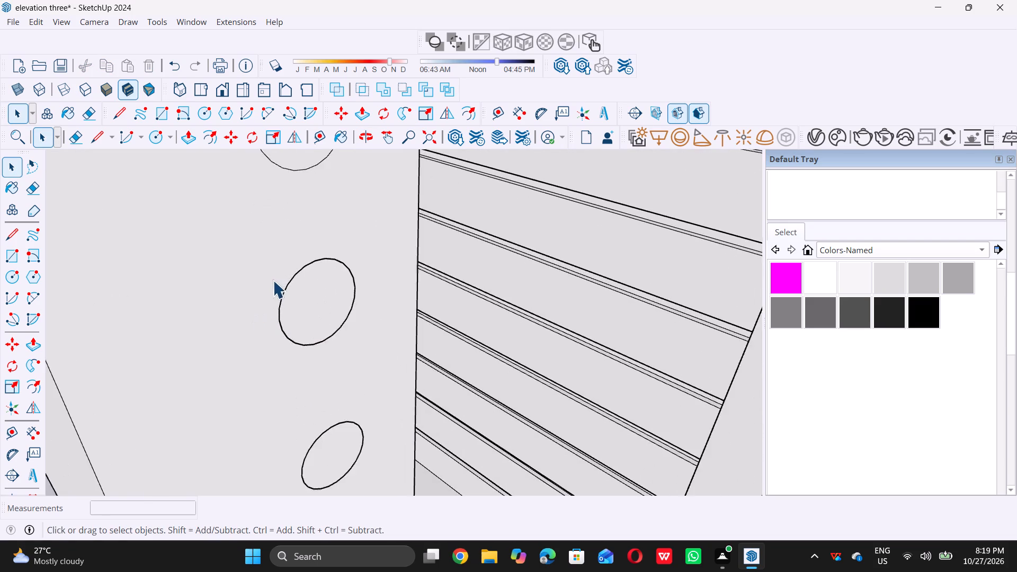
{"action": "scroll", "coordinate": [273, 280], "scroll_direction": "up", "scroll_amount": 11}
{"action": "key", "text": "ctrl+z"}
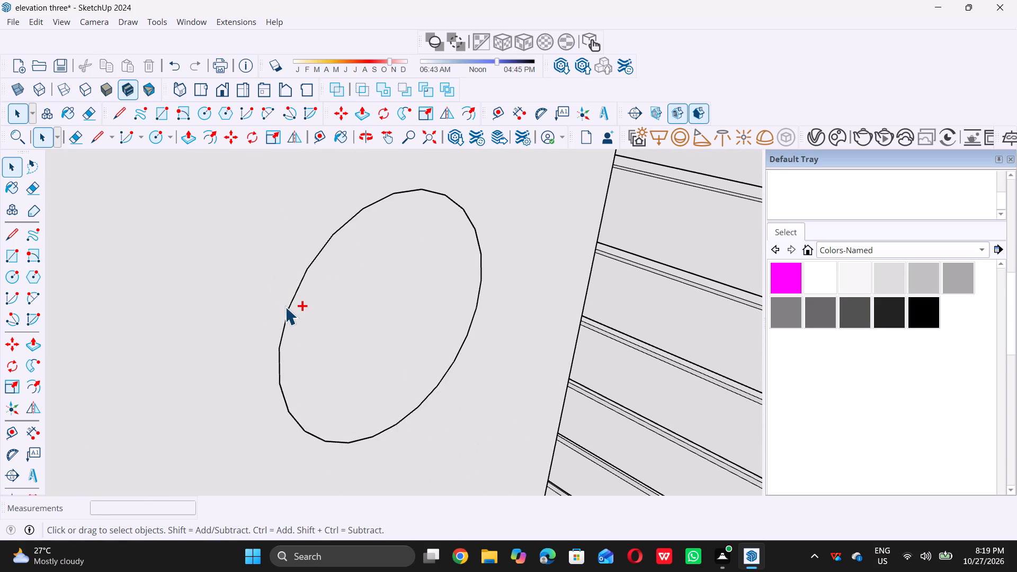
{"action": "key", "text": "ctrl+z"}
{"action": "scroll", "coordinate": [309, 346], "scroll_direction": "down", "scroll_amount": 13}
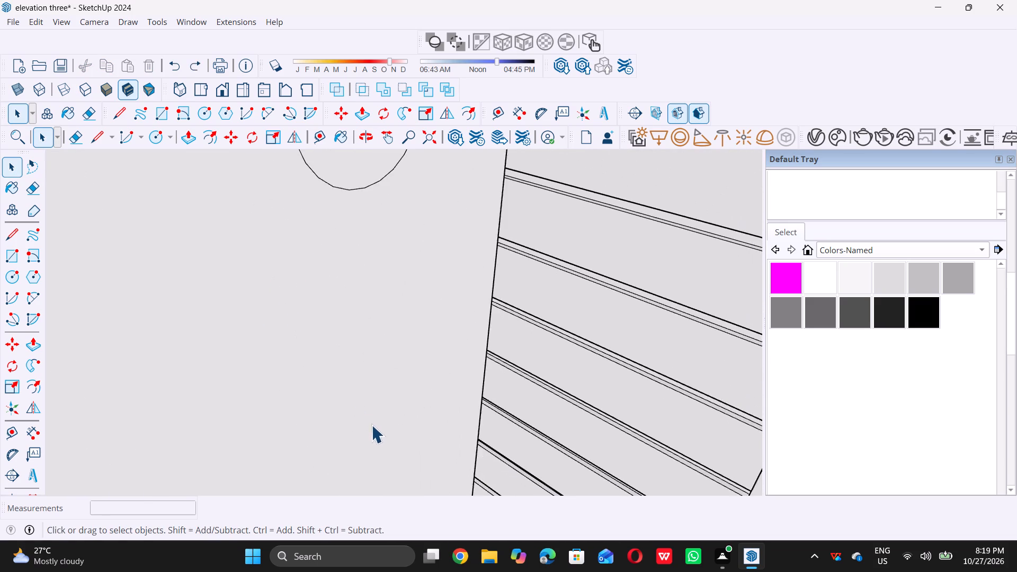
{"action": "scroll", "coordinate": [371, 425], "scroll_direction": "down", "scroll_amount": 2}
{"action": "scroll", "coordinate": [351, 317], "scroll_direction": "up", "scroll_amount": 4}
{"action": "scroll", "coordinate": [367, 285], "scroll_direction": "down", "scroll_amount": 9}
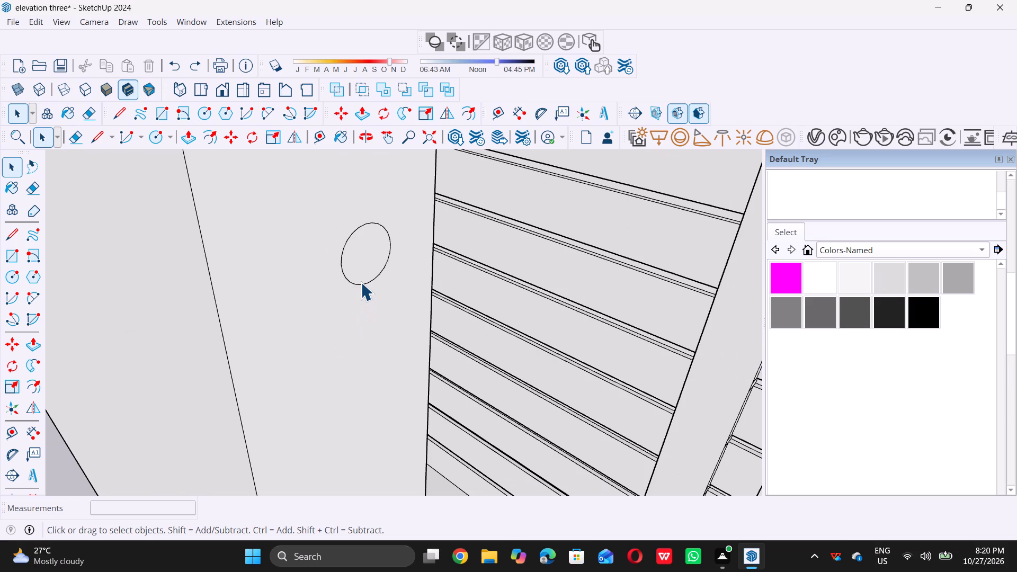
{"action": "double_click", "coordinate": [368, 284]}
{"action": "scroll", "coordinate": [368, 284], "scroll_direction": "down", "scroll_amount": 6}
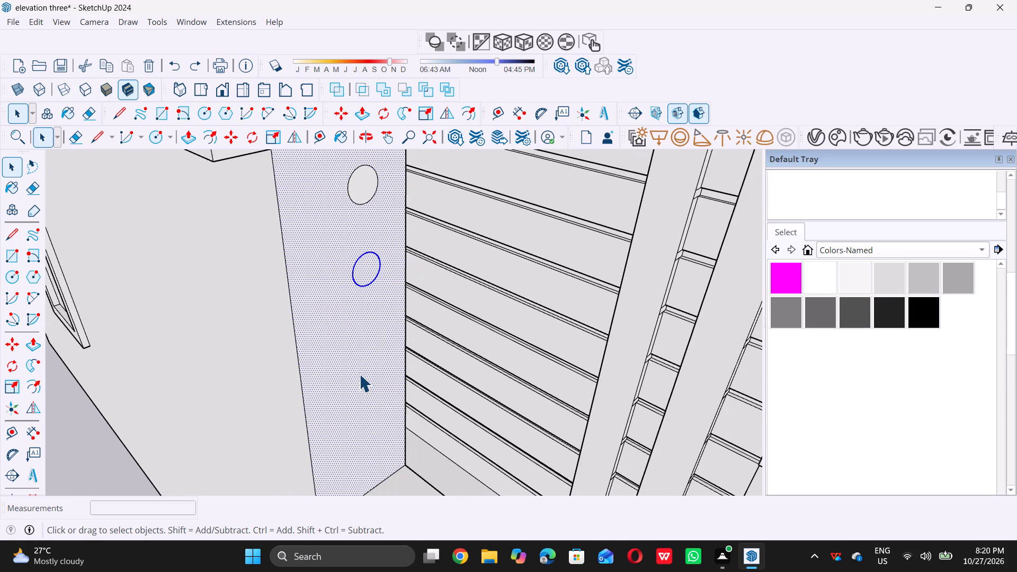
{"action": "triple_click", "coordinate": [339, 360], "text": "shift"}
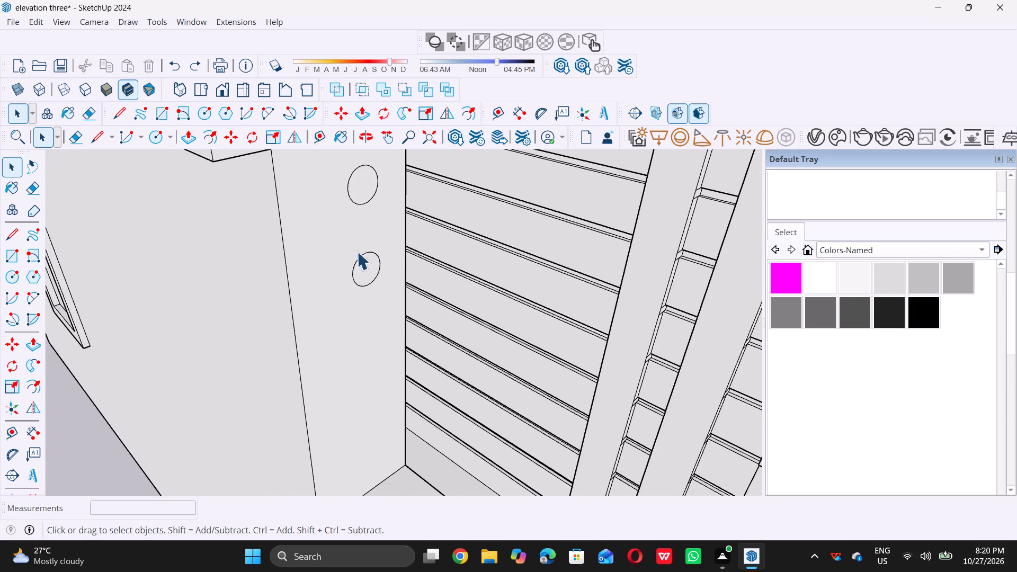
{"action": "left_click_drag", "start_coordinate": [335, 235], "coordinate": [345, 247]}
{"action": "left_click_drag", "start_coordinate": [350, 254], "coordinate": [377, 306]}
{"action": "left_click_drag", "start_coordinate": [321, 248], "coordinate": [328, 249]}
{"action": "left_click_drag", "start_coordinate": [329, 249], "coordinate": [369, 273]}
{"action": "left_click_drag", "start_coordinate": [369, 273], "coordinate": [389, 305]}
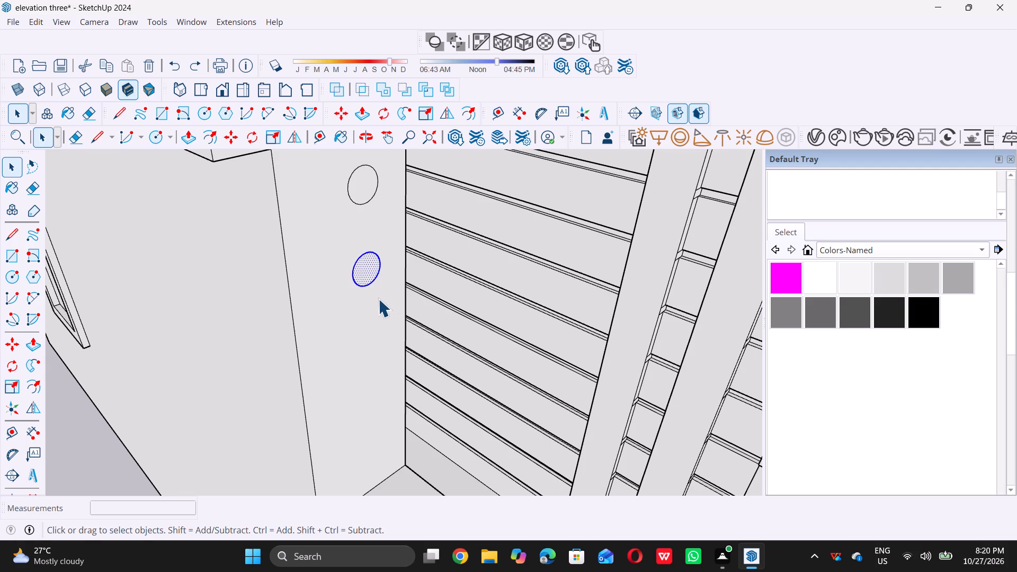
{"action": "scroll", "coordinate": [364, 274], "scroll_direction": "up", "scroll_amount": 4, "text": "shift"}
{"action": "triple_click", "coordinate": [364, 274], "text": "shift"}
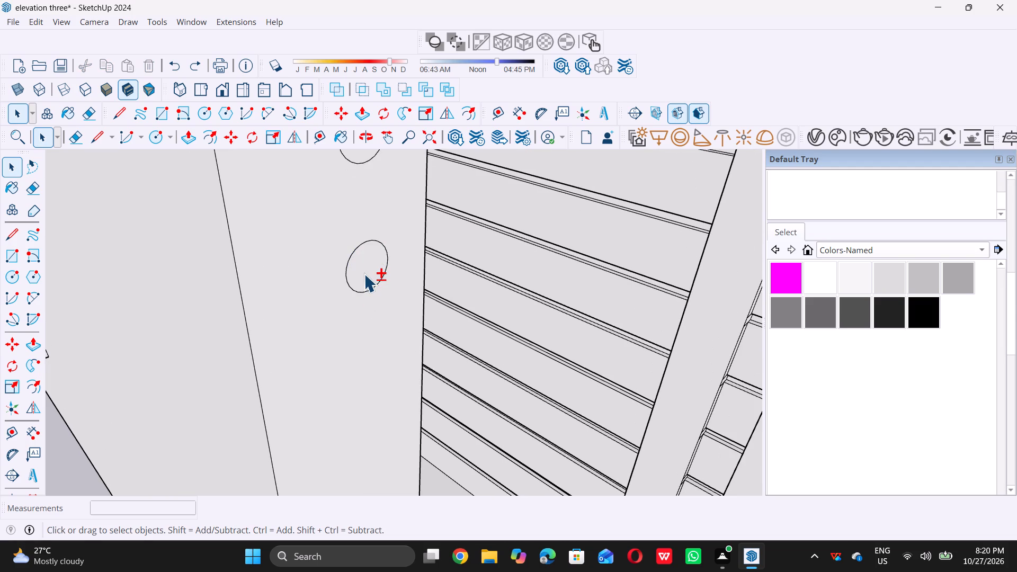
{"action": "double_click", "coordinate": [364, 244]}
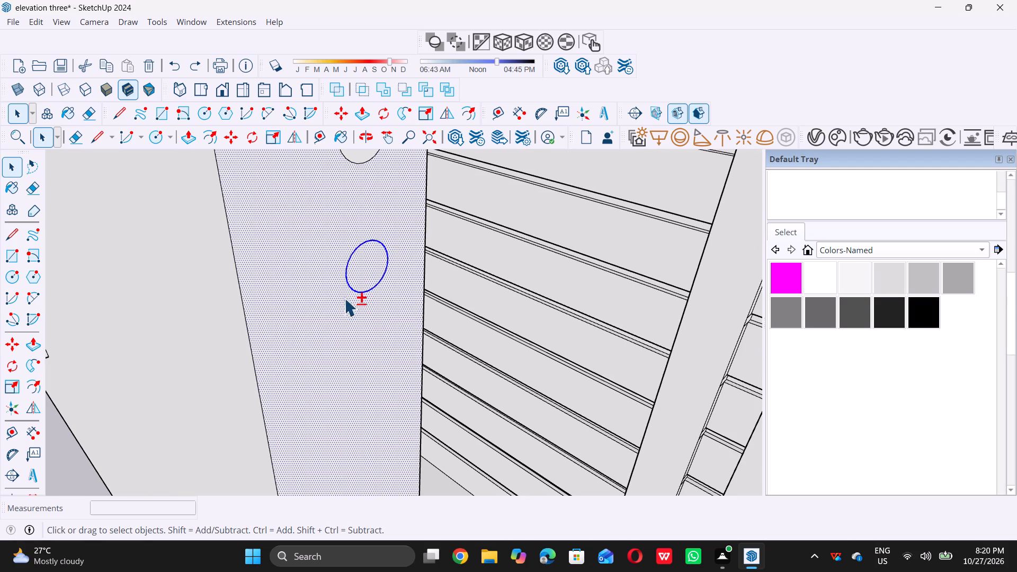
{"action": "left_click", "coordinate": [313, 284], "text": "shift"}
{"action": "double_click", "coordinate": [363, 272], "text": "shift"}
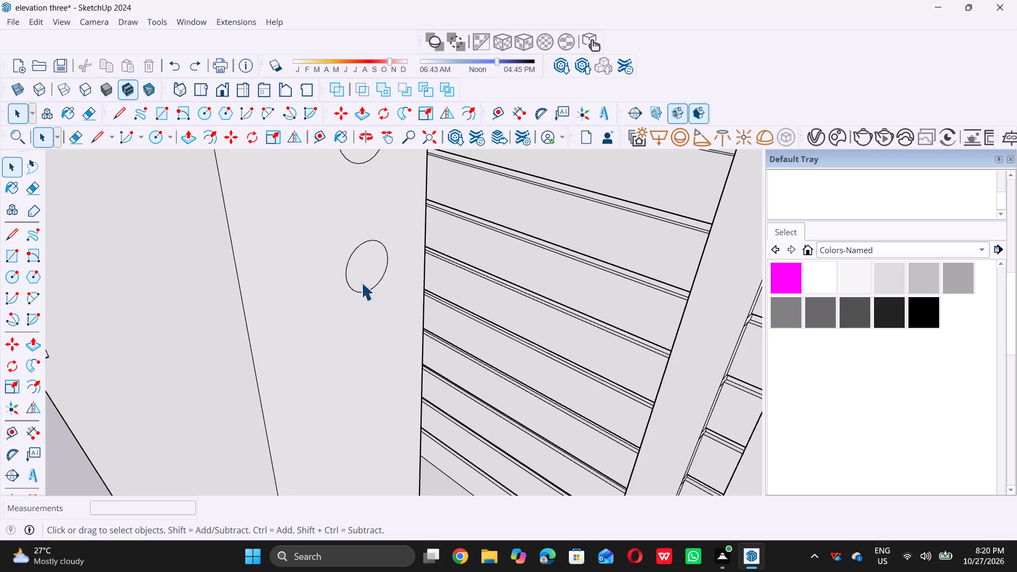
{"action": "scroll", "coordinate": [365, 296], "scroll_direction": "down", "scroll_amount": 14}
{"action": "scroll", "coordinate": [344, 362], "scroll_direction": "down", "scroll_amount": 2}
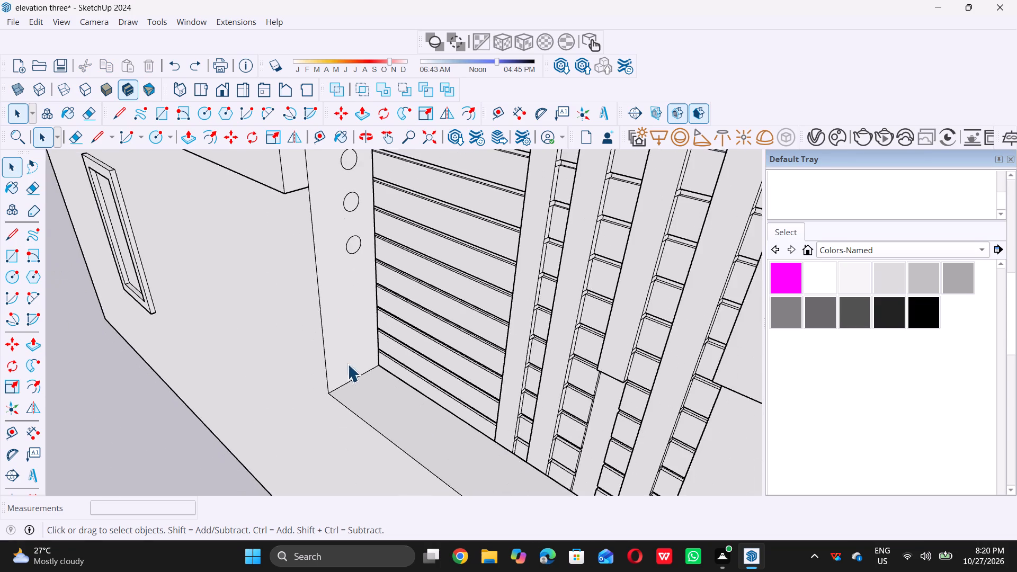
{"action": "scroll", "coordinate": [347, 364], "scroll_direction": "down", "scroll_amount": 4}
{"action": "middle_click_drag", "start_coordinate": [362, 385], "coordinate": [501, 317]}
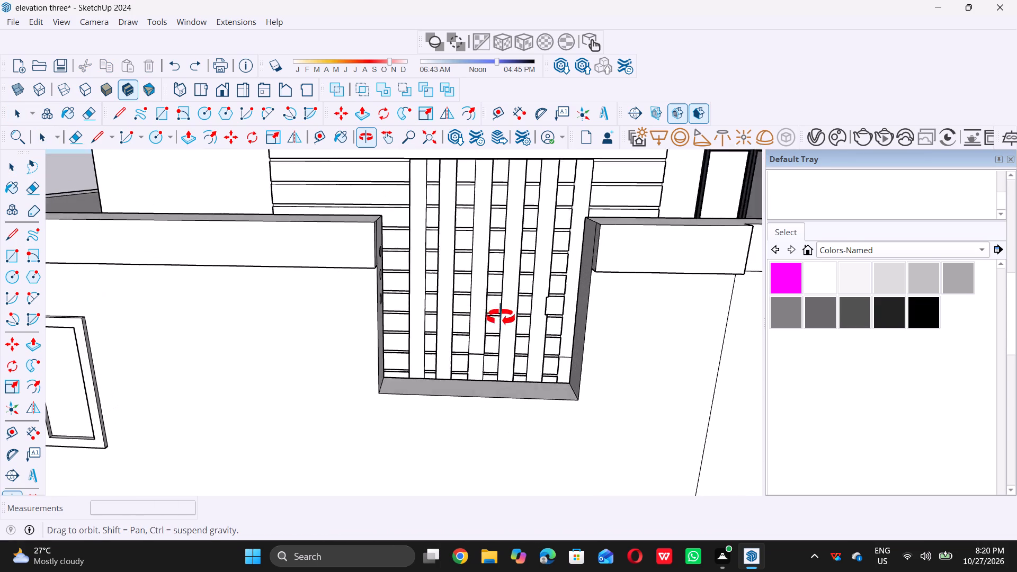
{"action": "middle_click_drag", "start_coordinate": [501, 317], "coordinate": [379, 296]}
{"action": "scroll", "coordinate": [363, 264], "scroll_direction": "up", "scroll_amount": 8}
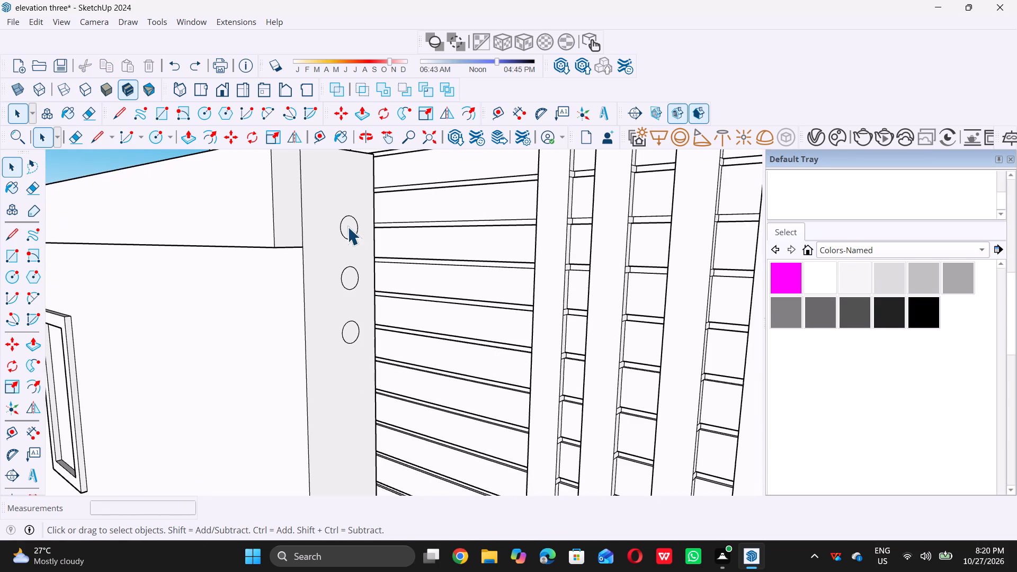
Extrude the top circle on the notch's side face about 3' 7" across the opening to form a horizontal bar.
{"action": "left_click", "coordinate": [347, 227]}
{"action": "key", "text": "p"}
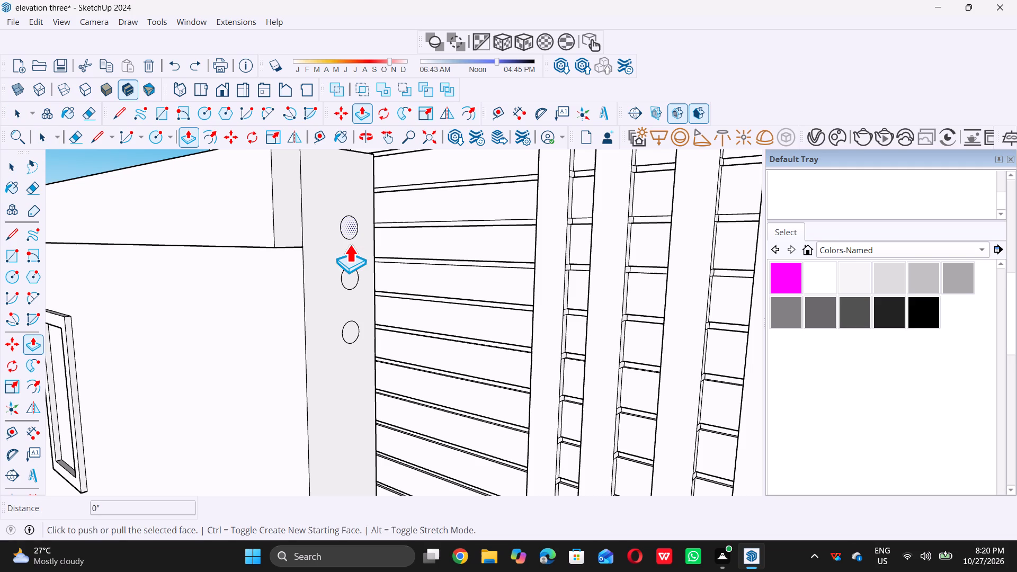
{"action": "left_click", "coordinate": [349, 222]}
{"action": "scroll", "coordinate": [348, 222], "scroll_direction": "down", "scroll_amount": 9}
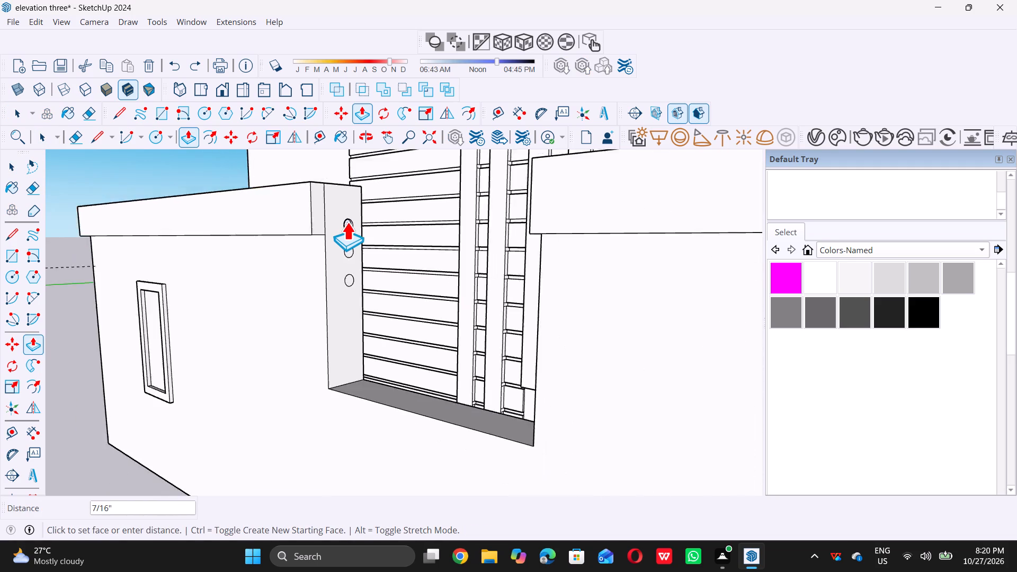
{"action": "middle_click_drag", "start_coordinate": [486, 226], "coordinate": [549, 266]}
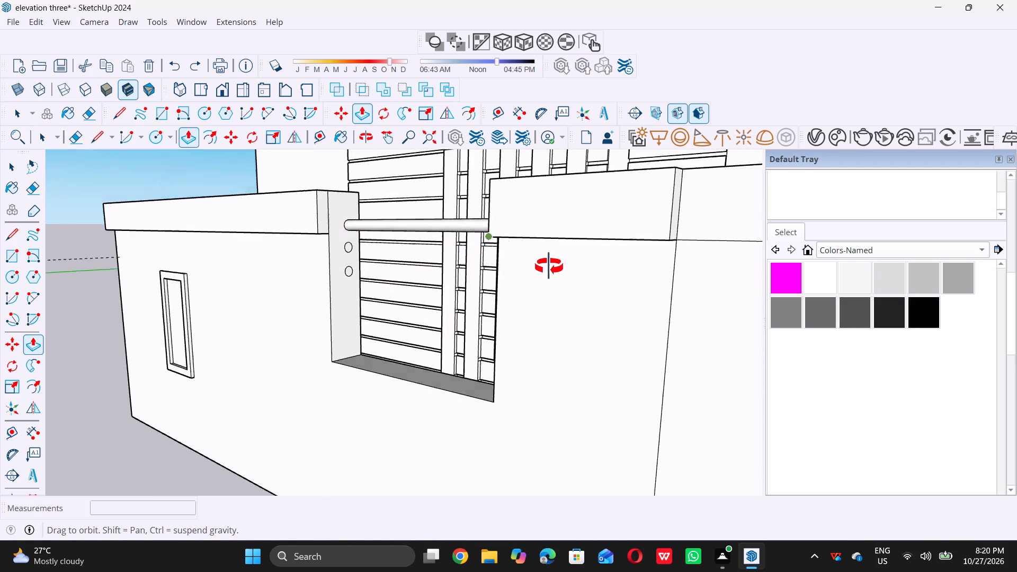
{"action": "middle_click_drag", "start_coordinate": [549, 266], "coordinate": [593, 284]}
{"action": "triple_click", "coordinate": [581, 257]}
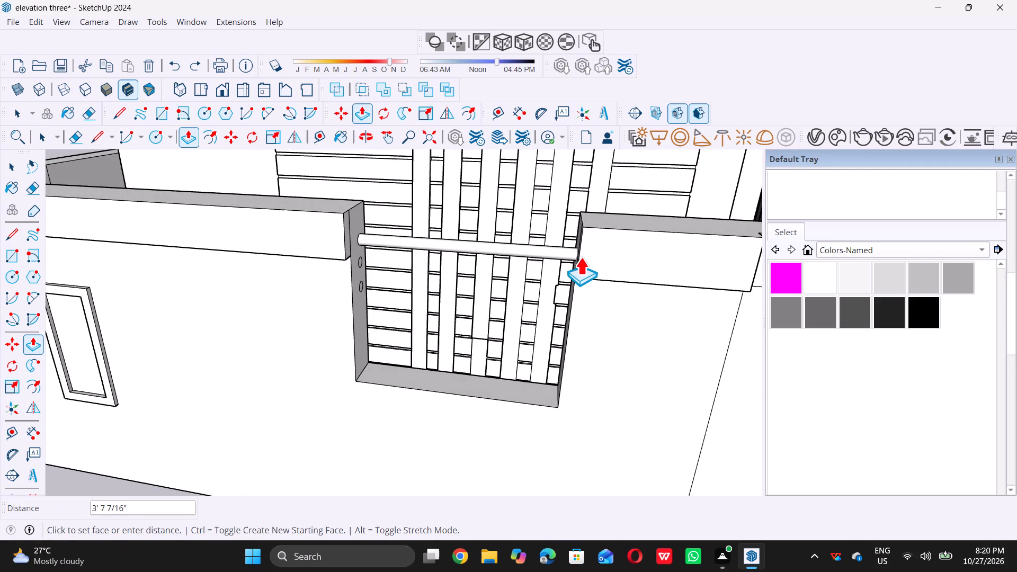
{"action": "left_click", "coordinate": [581, 257]}
{"action": "key", "text": "space"}
{"action": "key", "text": "space"}
Extrude the middle circle about 3' 6 11/16" across the notch to form a second horizontal bar.
{"action": "middle_click_drag", "start_coordinate": [450, 318], "coordinate": [373, 293]}
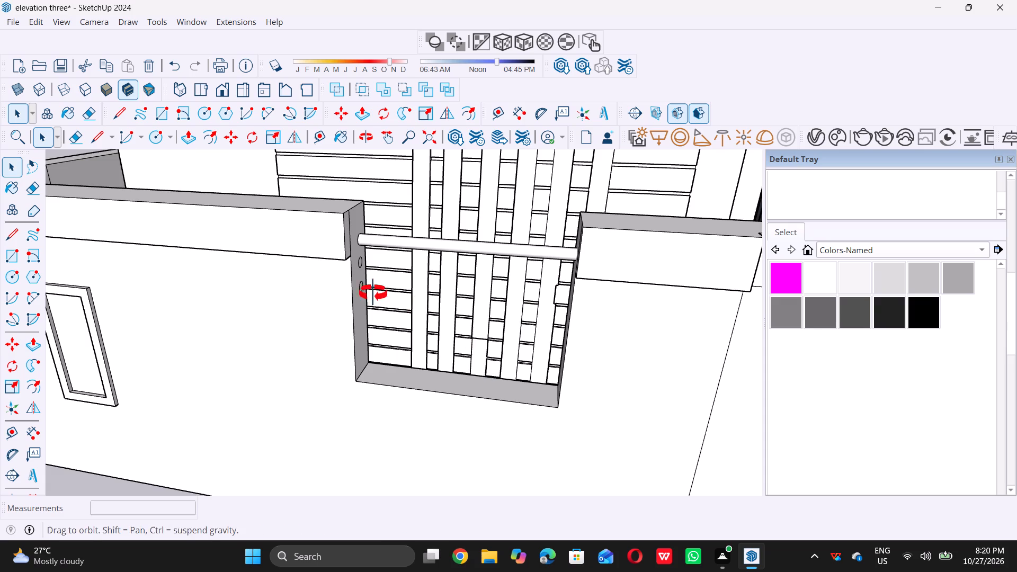
{"action": "middle_click_drag", "start_coordinate": [373, 293], "coordinate": [355, 284]}
{"action": "scroll", "coordinate": [336, 262], "scroll_direction": "up", "scroll_amount": 11}
{"action": "left_click", "coordinate": [324, 230]}
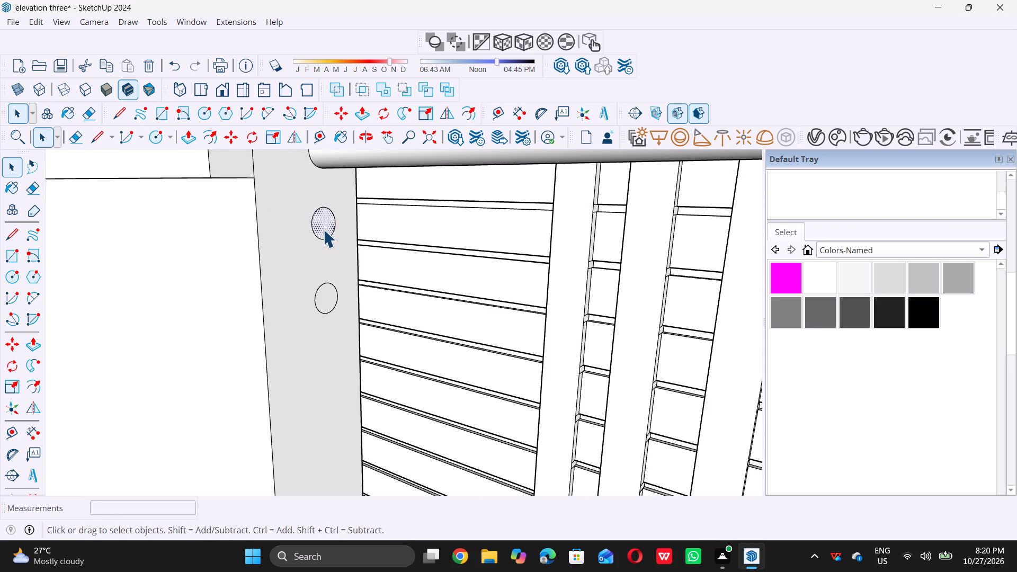
{"action": "key", "text": "p"}
{"action": "left_click", "coordinate": [323, 227]}
{"action": "scroll", "coordinate": [323, 227], "scroll_direction": "down", "scroll_amount": 9}
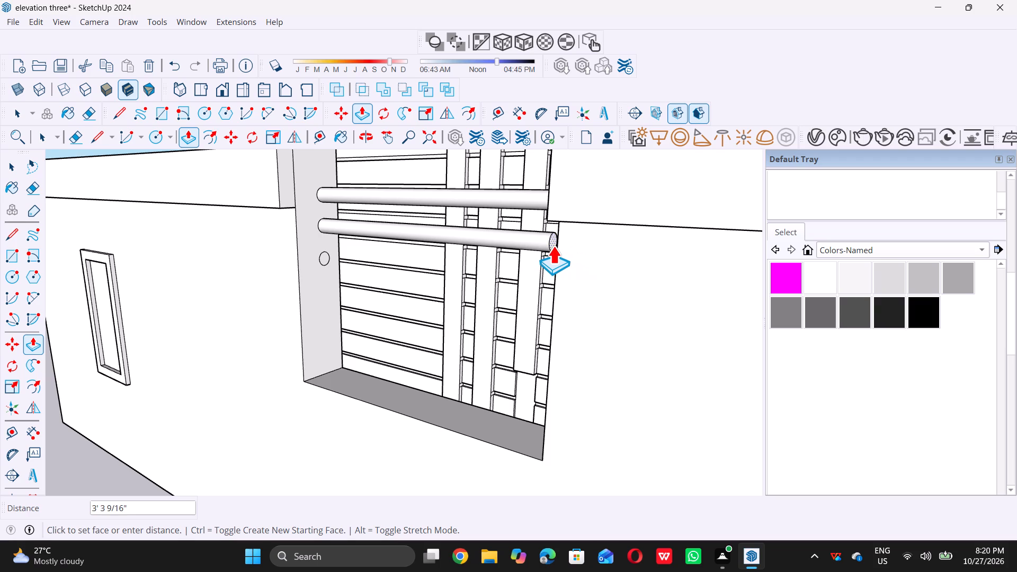
{"action": "middle_click_drag", "start_coordinate": [560, 244], "coordinate": [613, 265]}
{"action": "double_click", "coordinate": [621, 262]}
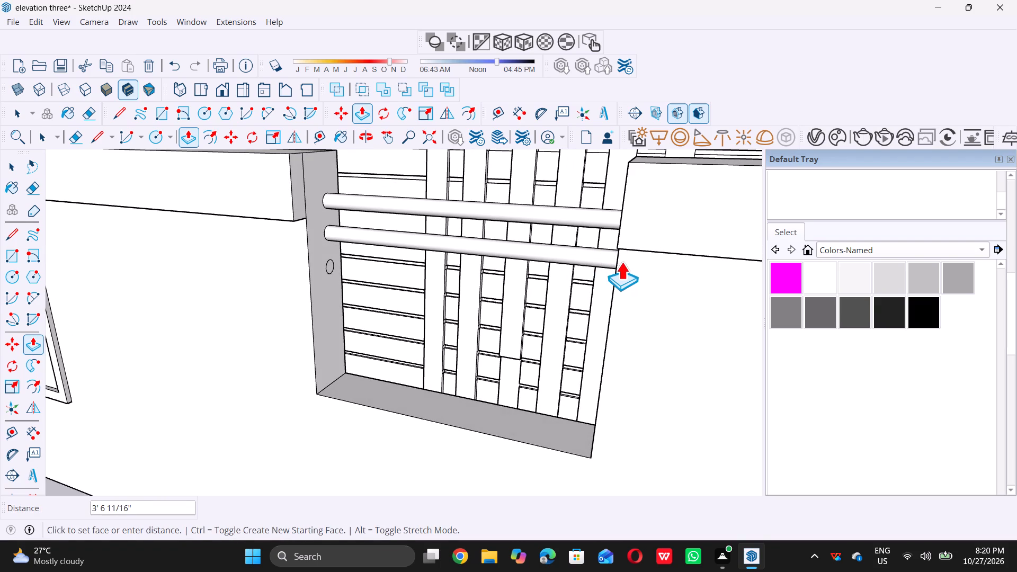
{"action": "key", "text": "space"}
Extrude the lowest circle across the notch to the opposite side to form a third horizontal bar.
{"action": "scroll", "coordinate": [328, 266], "scroll_direction": "up", "scroll_amount": 7}
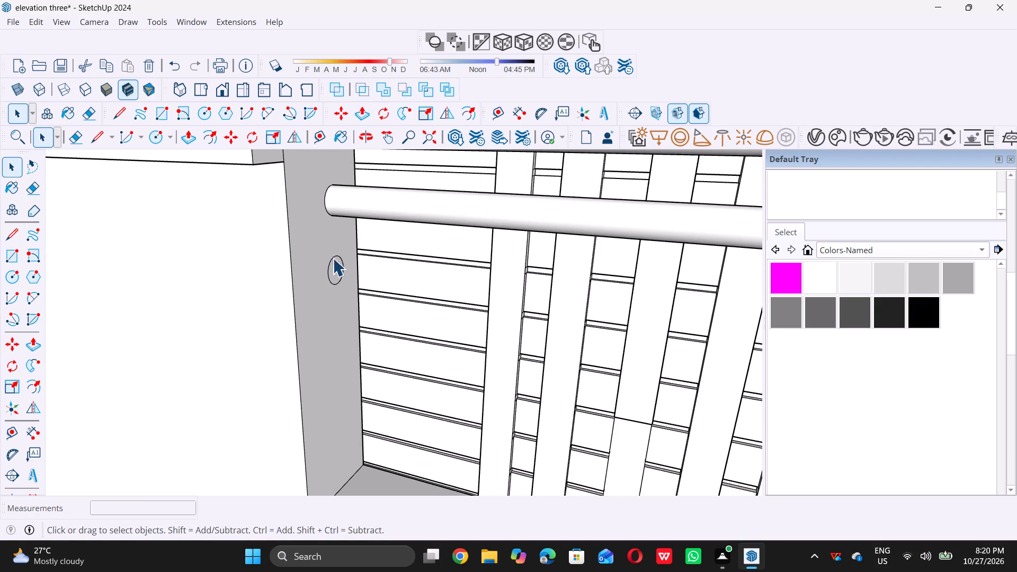
{"action": "left_click", "coordinate": [337, 270]}
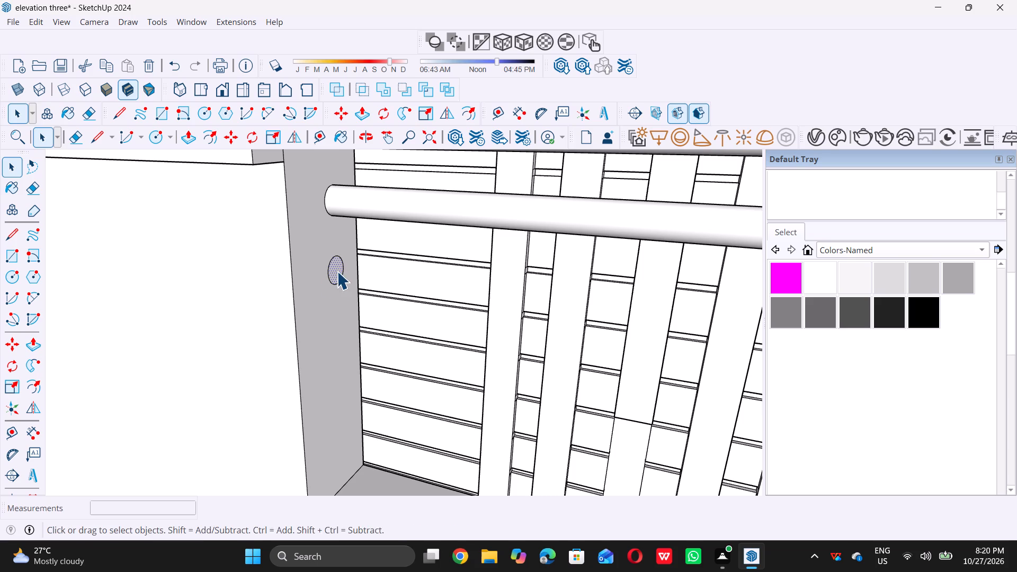
{"action": "key", "text": "p"}
{"action": "left_click", "coordinate": [337, 271]}
{"action": "scroll", "coordinate": [334, 271], "scroll_direction": "down", "scroll_amount": 8}
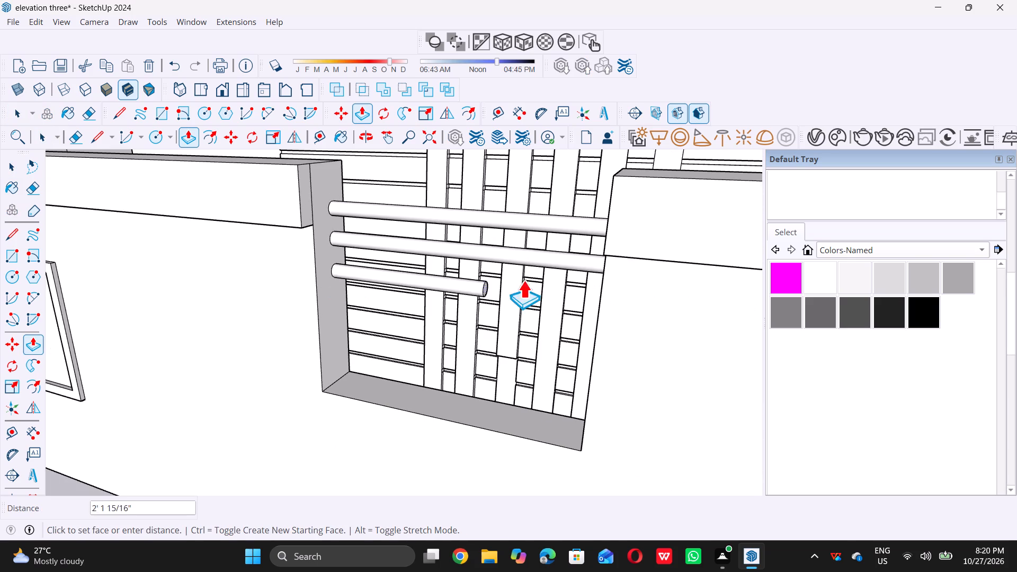
{"action": "left_click", "coordinate": [604, 298]}
{"action": "key", "text": "space"}
Draw a small circle on the notch's side face just below the lowest bar, matching the bars' size.
{"action": "scroll", "coordinate": [549, 364], "scroll_direction": "down", "scroll_amount": 3}
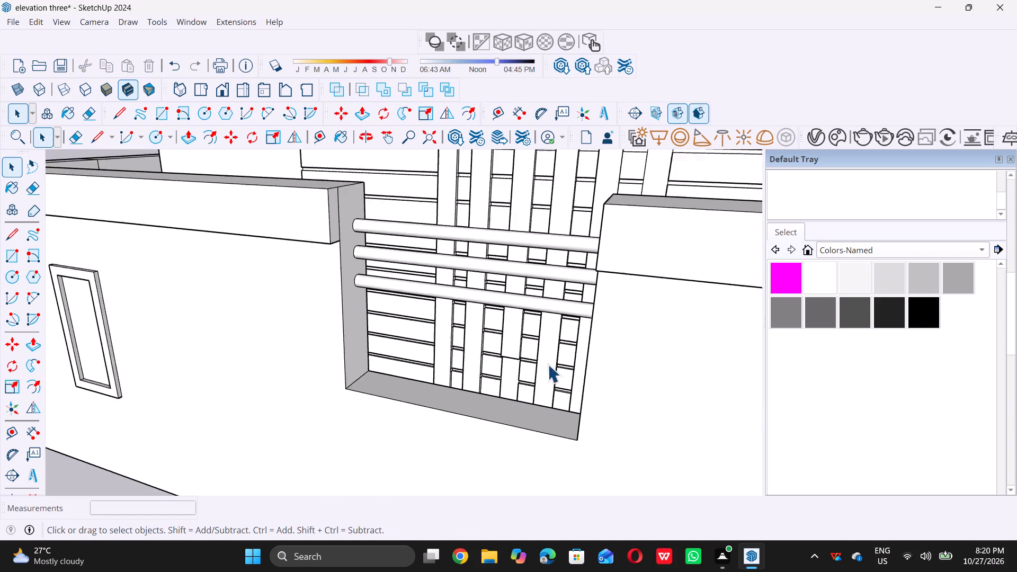
{"action": "scroll", "coordinate": [548, 364], "scroll_direction": "down", "scroll_amount": 13}
{"action": "middle_click_drag", "start_coordinate": [471, 346], "coordinate": [531, 303]}
{"action": "scroll", "coordinate": [539, 336], "scroll_direction": "up", "scroll_amount": 5}
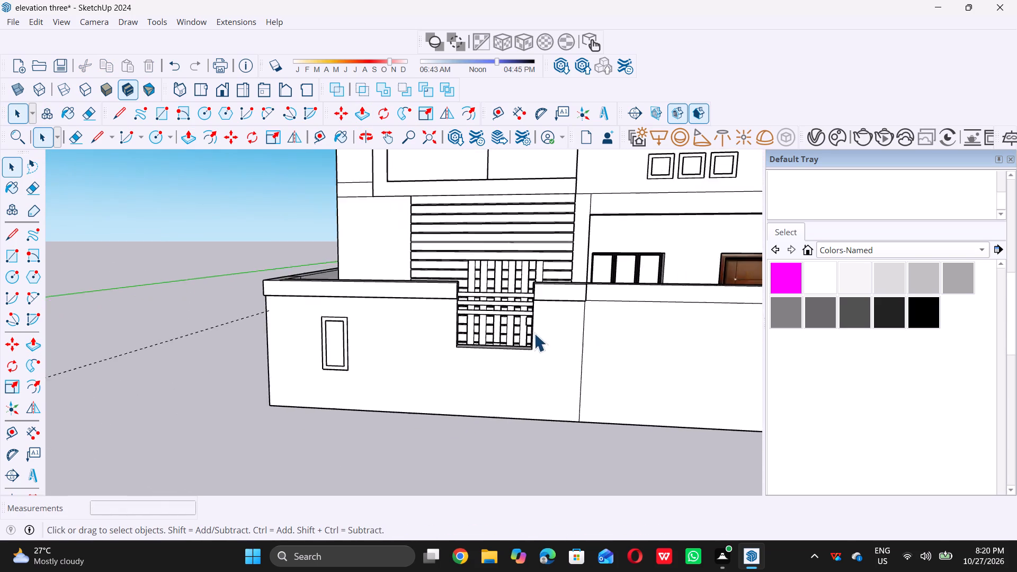
{"action": "scroll", "coordinate": [534, 333], "scroll_direction": "up", "scroll_amount": 7}
{"action": "middle_click_drag", "start_coordinate": [518, 324], "coordinate": [405, 326]}
{"action": "scroll", "coordinate": [355, 332], "scroll_direction": "up", "scroll_amount": 4}
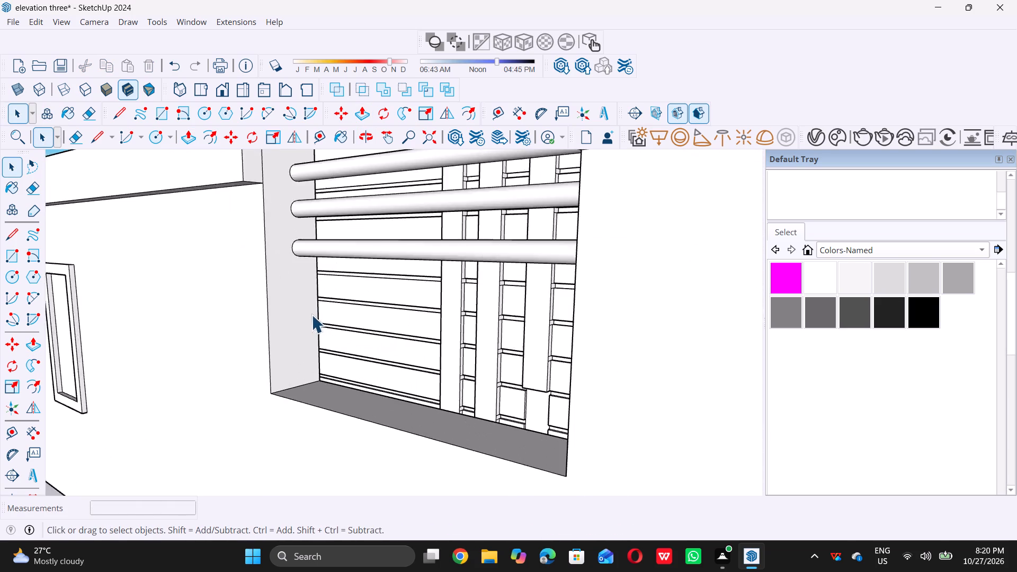
{"action": "scroll", "coordinate": [309, 314], "scroll_direction": "up", "scroll_amount": 4}
{"action": "key", "text": "c"}
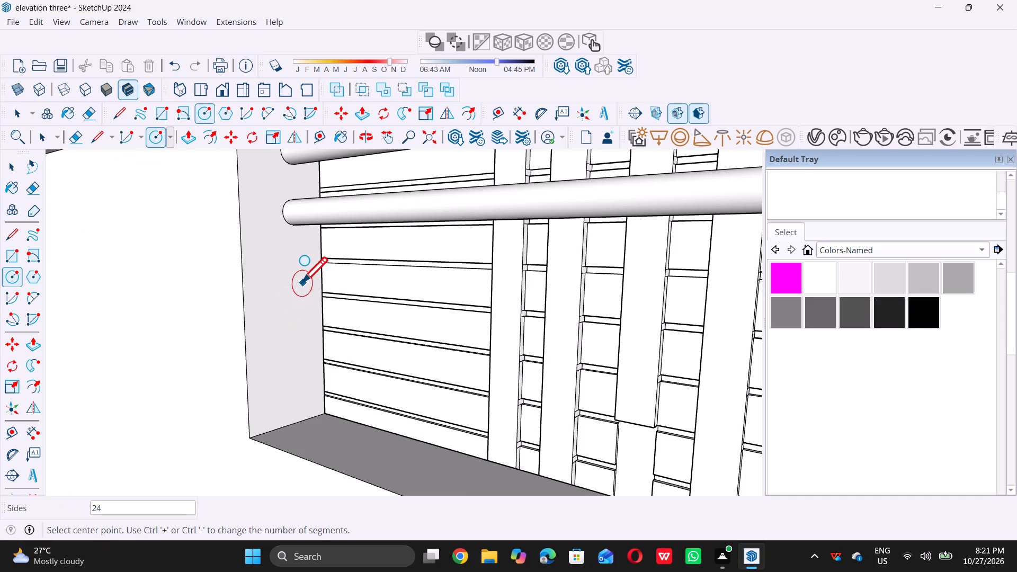
{"action": "left_click", "coordinate": [301, 280]}
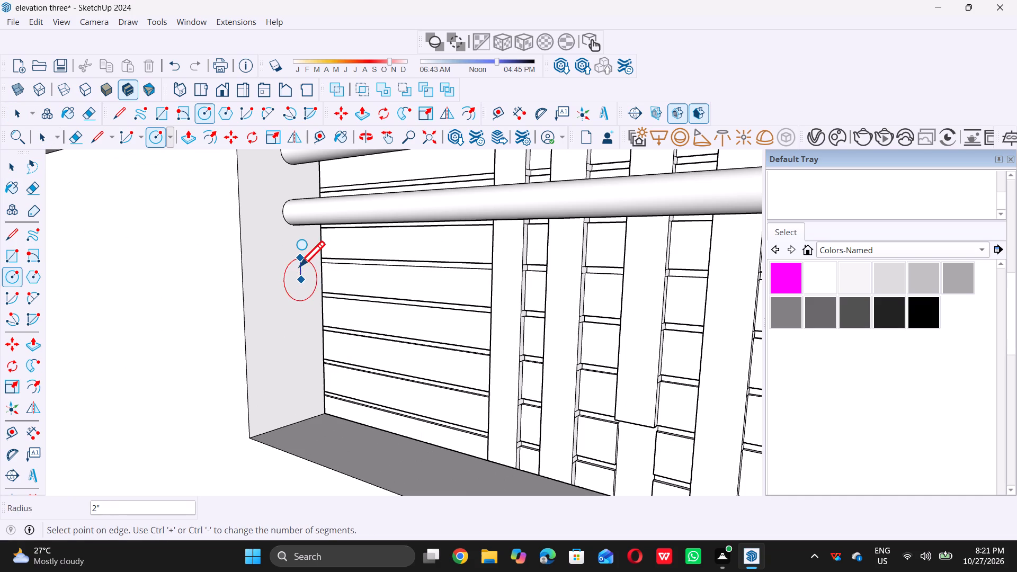
{"action": "double_click", "coordinate": [298, 266]}
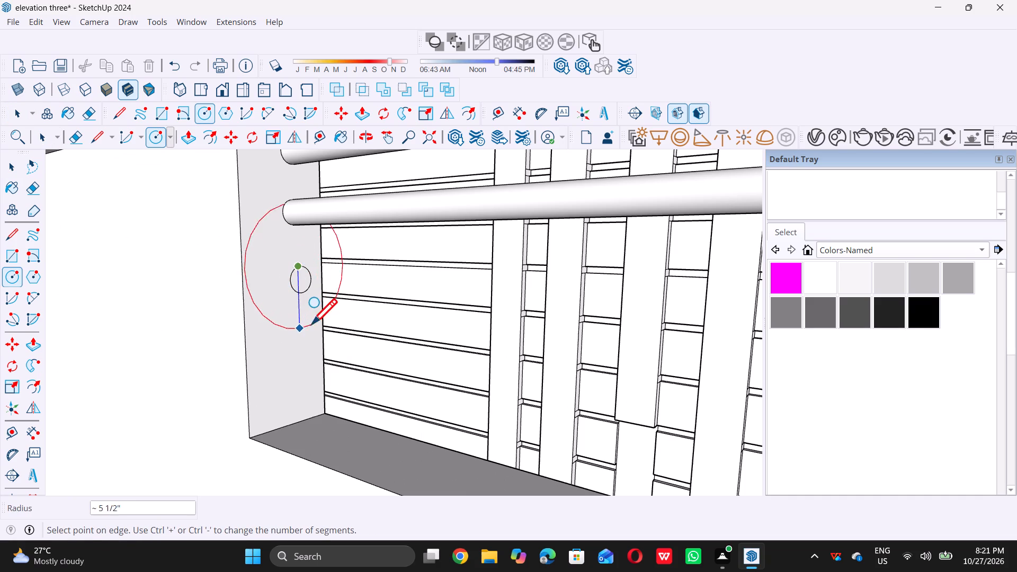
{"action": "key", "text": "space"}
Draw a second circle of about 1 1/4" radius on the side face, vertically aligned below the new one.
{"action": "key", "text": "c"}
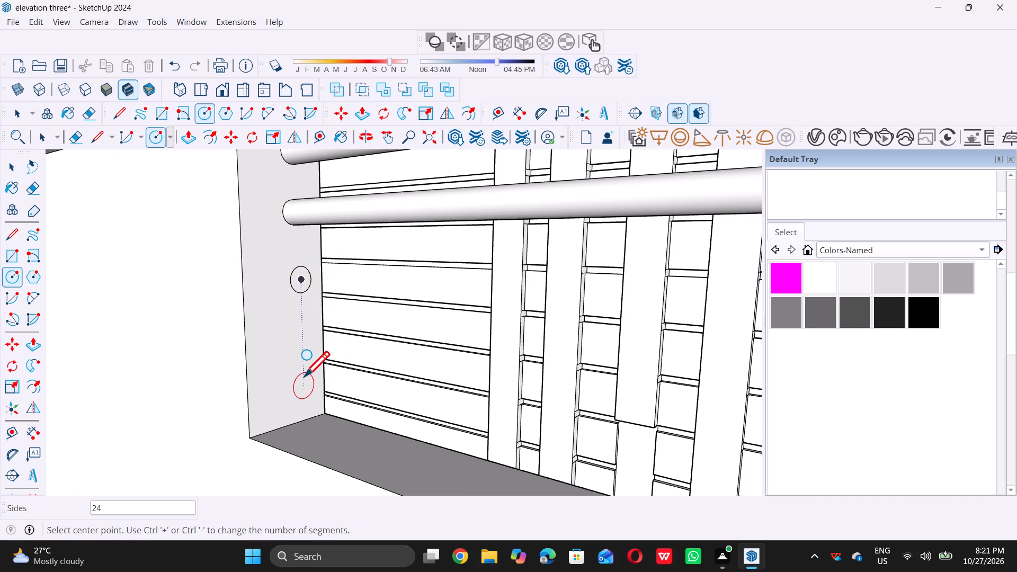
{"action": "double_click", "coordinate": [302, 335]}
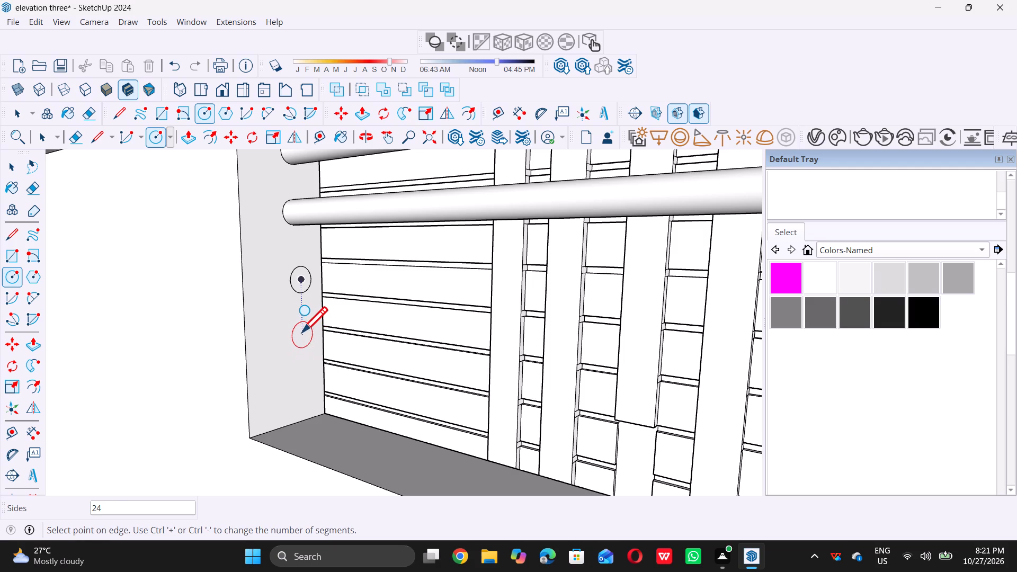
{"action": "left_click", "coordinate": [300, 322]}
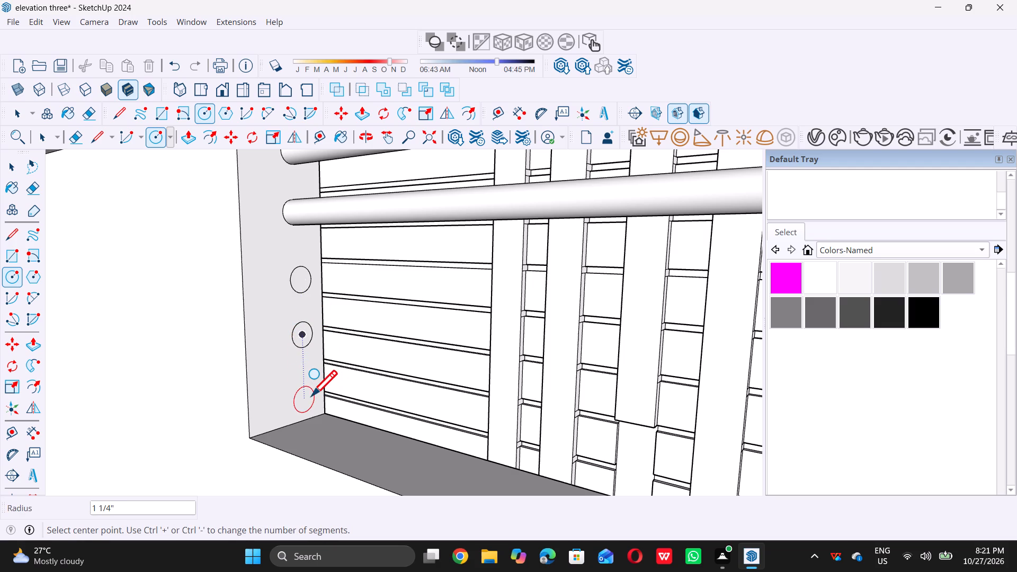
{"action": "key", "text": "space"}
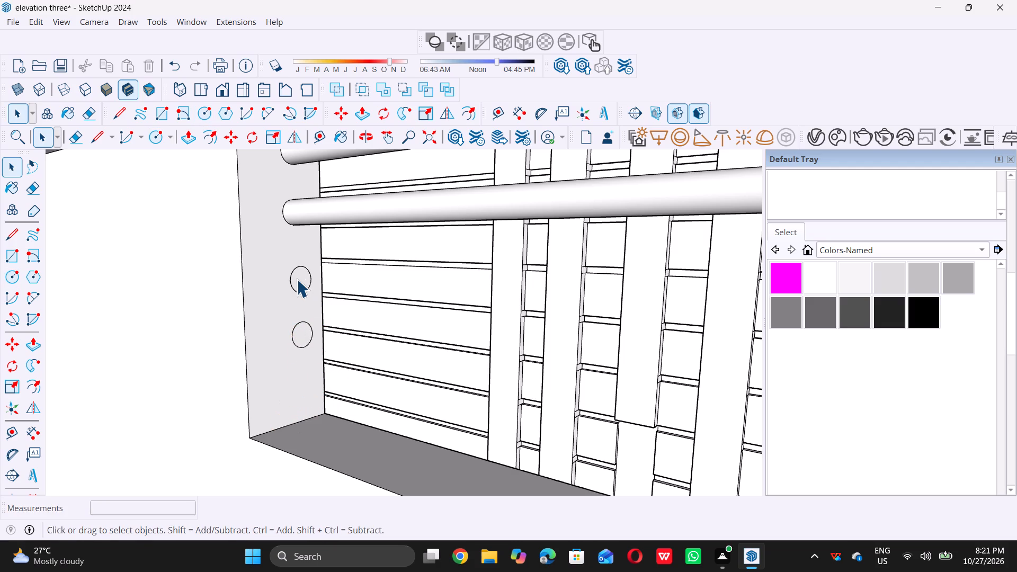
Extrude the upper new circle across the notch, repeating the previous bar's extrusion distance.
{"action": "double_click", "coordinate": [298, 279]}
{"action": "key", "text": "p"}
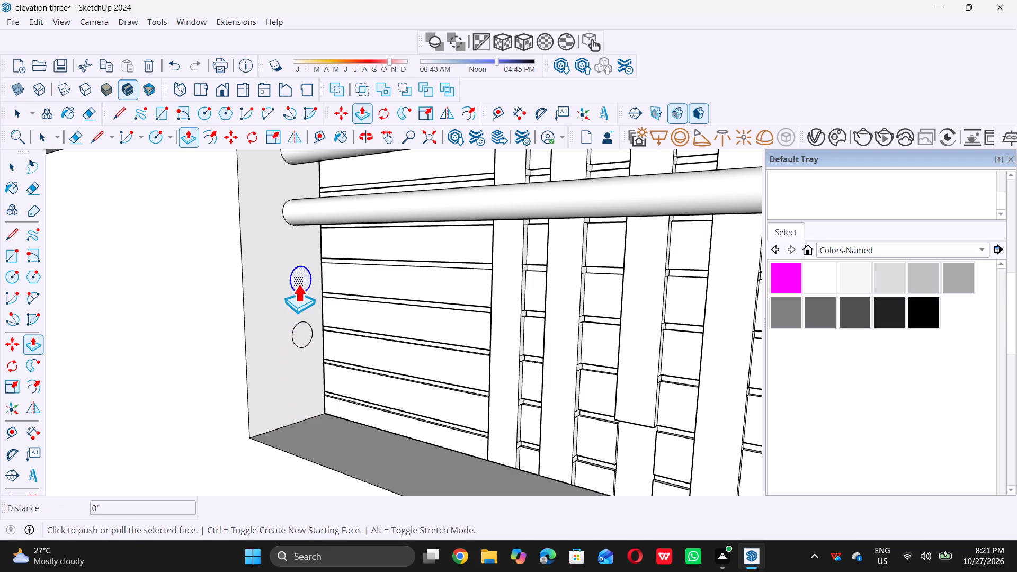
{"action": "double_click", "coordinate": [300, 278]}
{"action": "scroll", "coordinate": [296, 279], "scroll_direction": "down", "scroll_amount": 8}
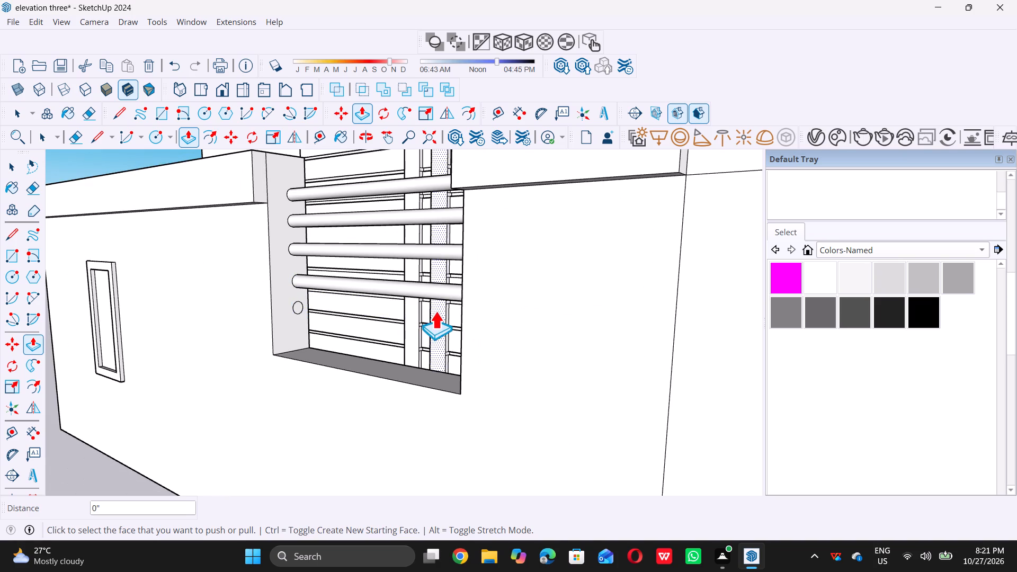
Extrude the remaining bottom circle about 3' 6 3/8" across the notch to form the fifth horizontal bar.
{"action": "scroll", "coordinate": [300, 300], "scroll_direction": "up", "scroll_amount": 9}
{"action": "left_click", "coordinate": [297, 312]}
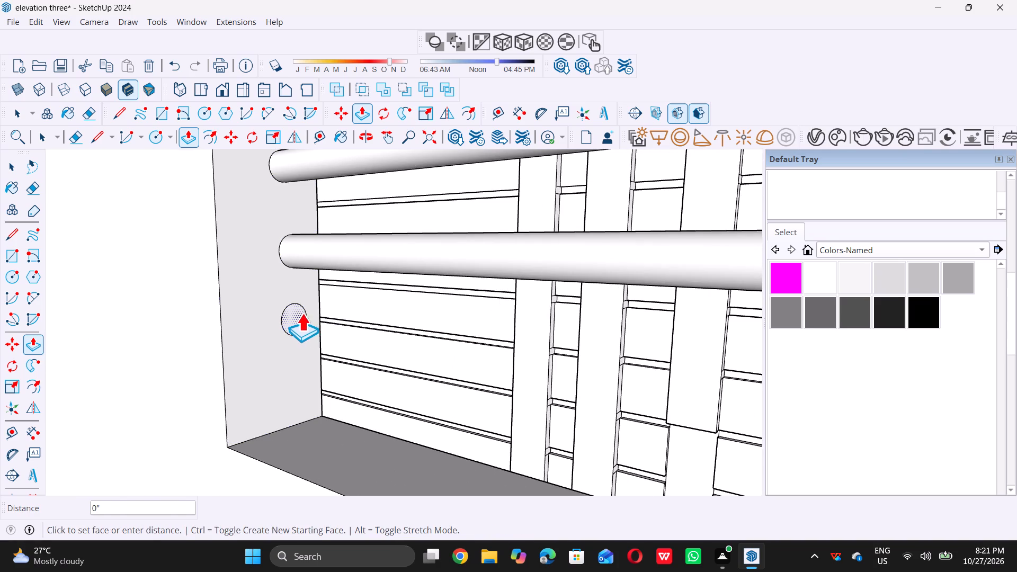
{"action": "scroll", "coordinate": [362, 337], "scroll_direction": "down", "scroll_amount": 8}
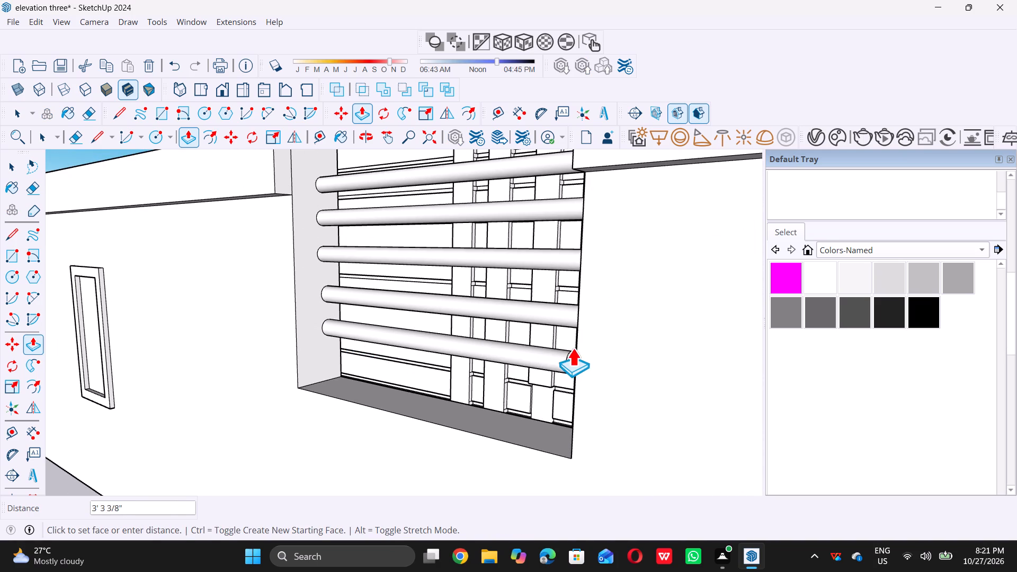
{"action": "middle_click_drag", "start_coordinate": [567, 351], "coordinate": [611, 377]}
{"action": "double_click", "coordinate": [628, 376]}
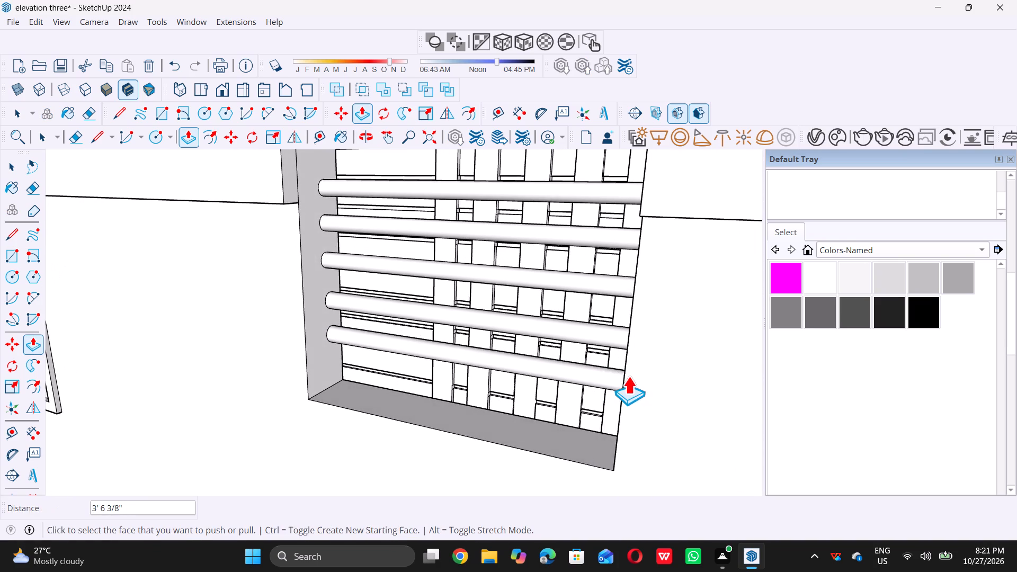
{"action": "key", "text": "space"}
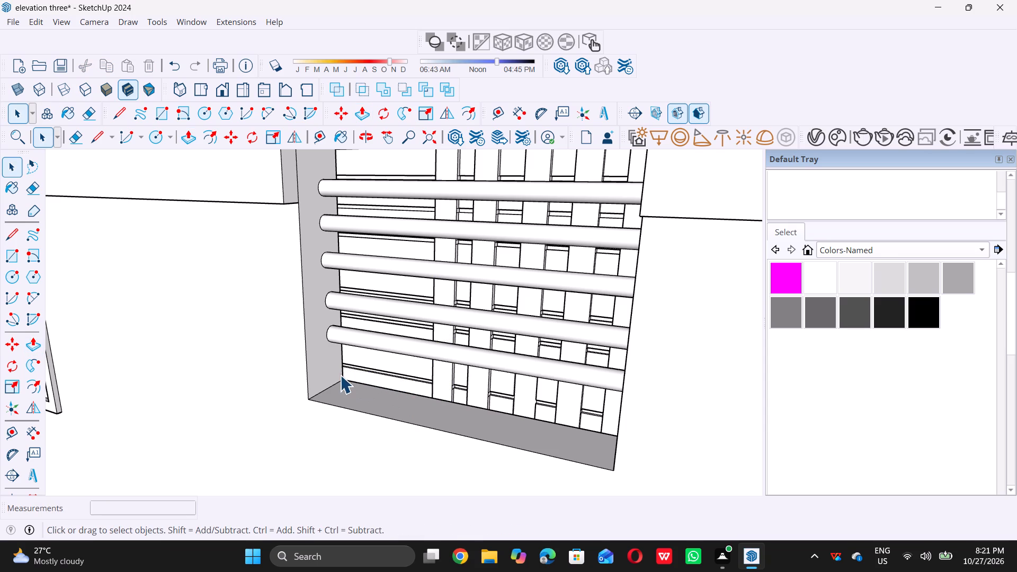
Examine the notch's horizontal bars and the front boundary wall against the whole front elevation.
{"action": "scroll", "coordinate": [327, 367], "scroll_direction": "down", "scroll_amount": 11}
{"action": "middle_click_drag", "start_coordinate": [348, 365], "coordinate": [502, 334]}
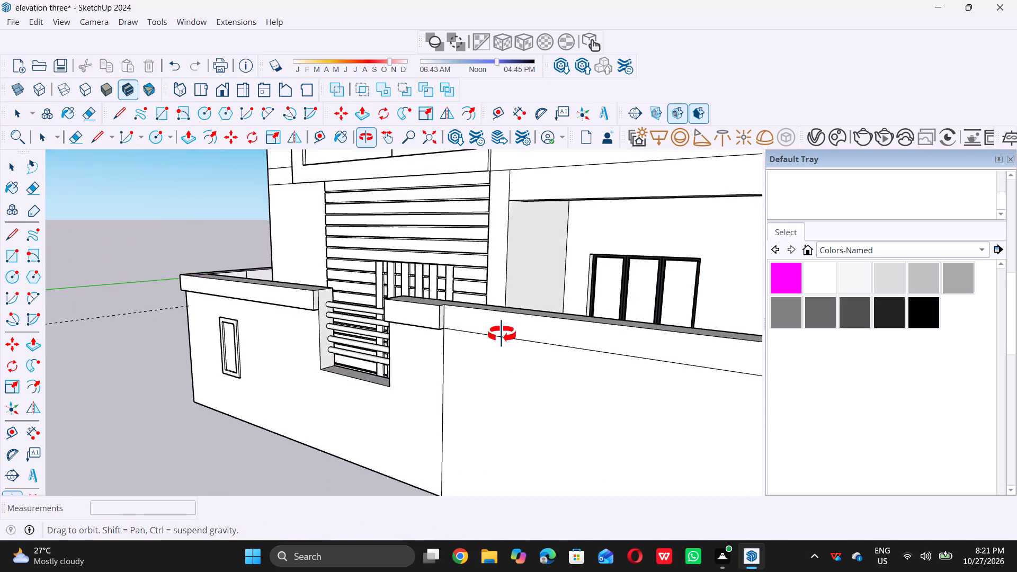
{"action": "middle_click_drag", "start_coordinate": [502, 334], "coordinate": [445, 322]}
{"action": "scroll", "coordinate": [444, 319], "scroll_direction": "down", "scroll_amount": 7}
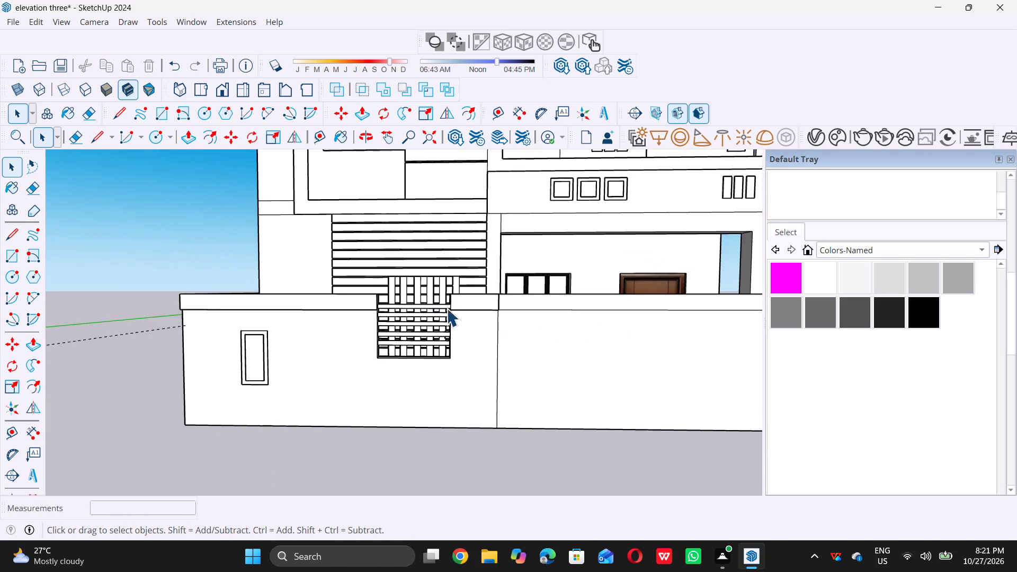
{"action": "scroll", "coordinate": [447, 308], "scroll_direction": "down", "scroll_amount": 6}
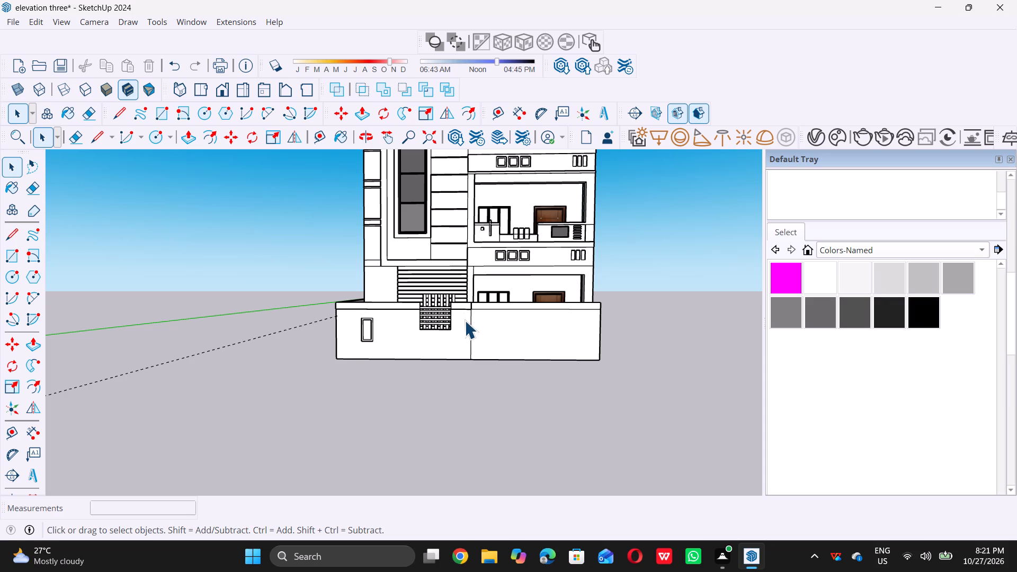
{"action": "middle_click_drag", "start_coordinate": [449, 329], "coordinate": [470, 330]}
{"action": "scroll", "coordinate": [469, 332], "scroll_direction": "up", "scroll_amount": 2}
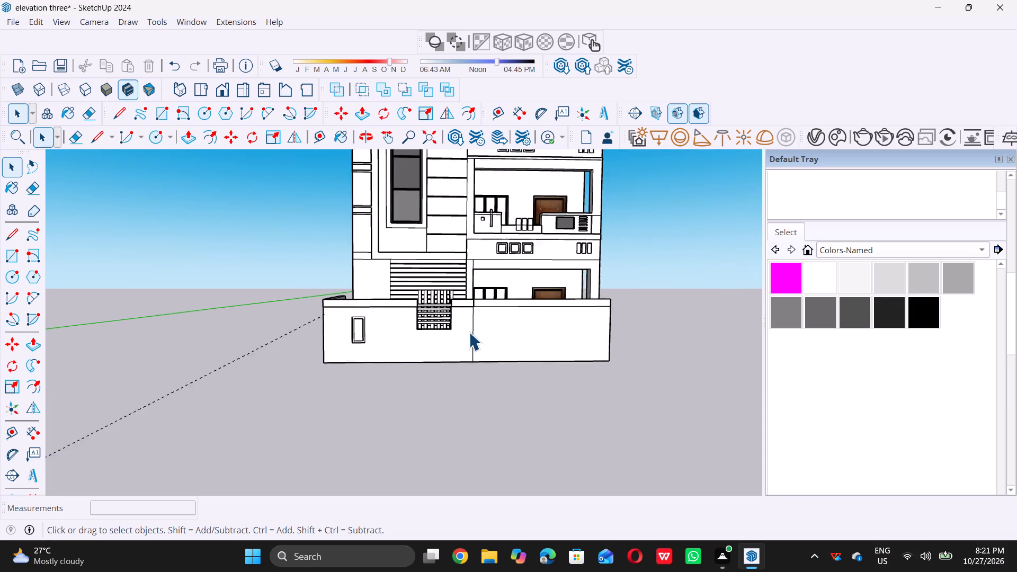
{"action": "scroll", "coordinate": [469, 332], "scroll_direction": "up", "scroll_amount": 2}
{"action": "scroll", "coordinate": [369, 319], "scroll_direction": "up", "scroll_amount": 7}
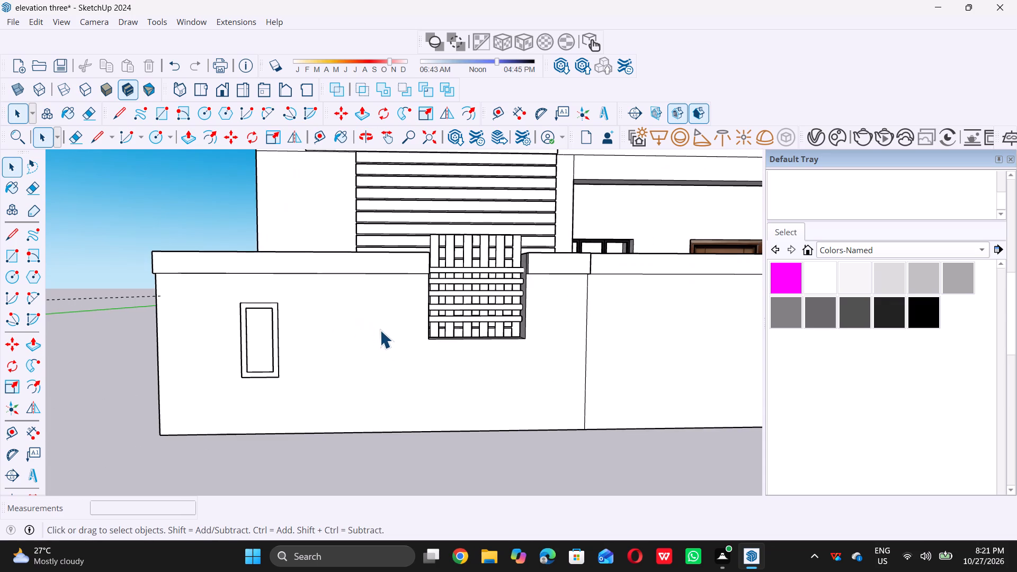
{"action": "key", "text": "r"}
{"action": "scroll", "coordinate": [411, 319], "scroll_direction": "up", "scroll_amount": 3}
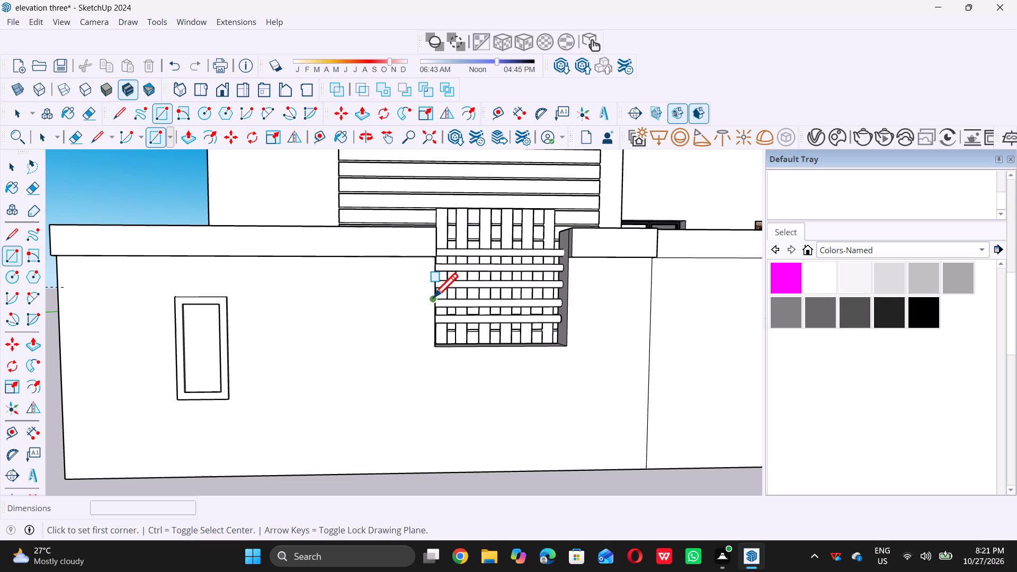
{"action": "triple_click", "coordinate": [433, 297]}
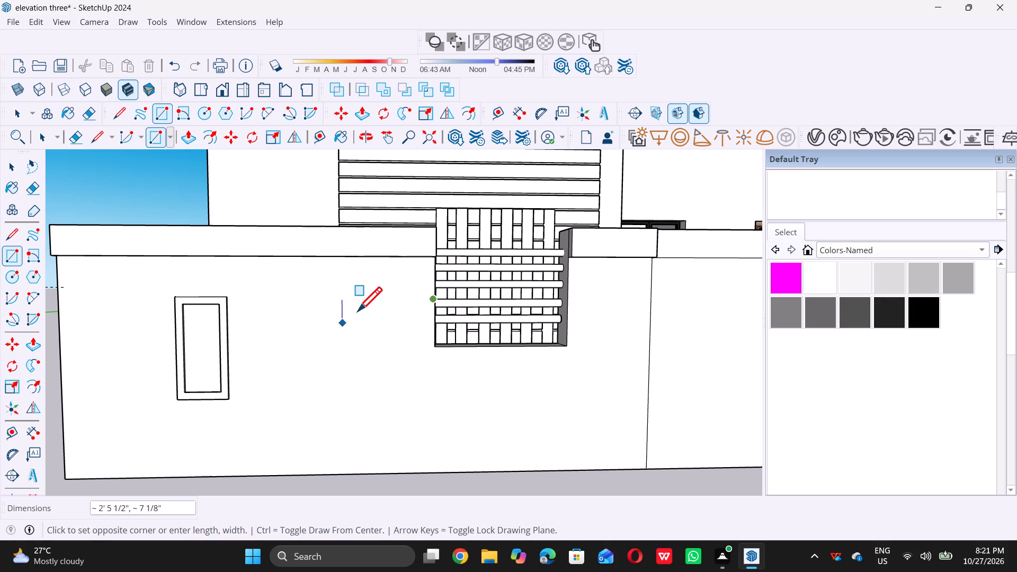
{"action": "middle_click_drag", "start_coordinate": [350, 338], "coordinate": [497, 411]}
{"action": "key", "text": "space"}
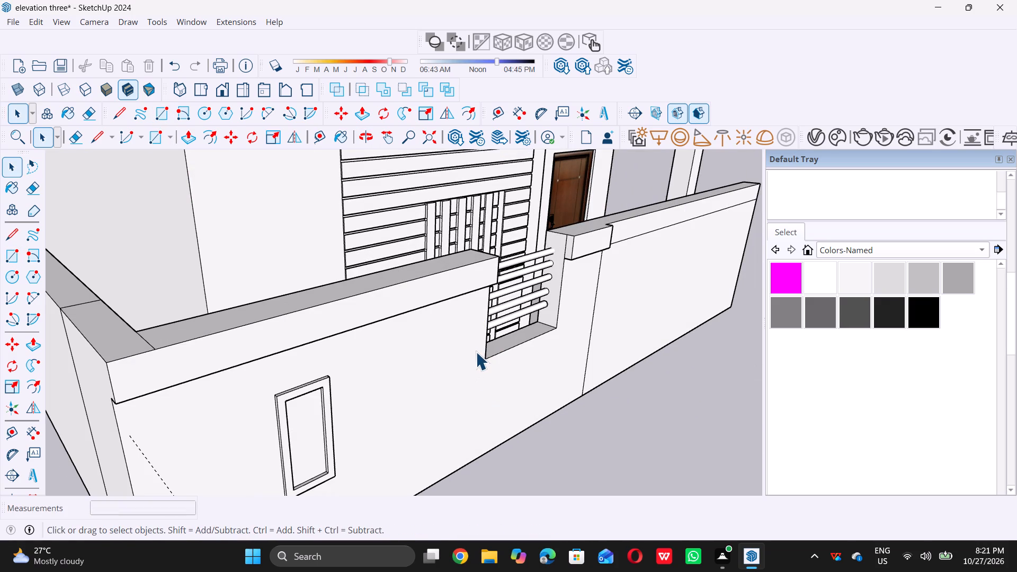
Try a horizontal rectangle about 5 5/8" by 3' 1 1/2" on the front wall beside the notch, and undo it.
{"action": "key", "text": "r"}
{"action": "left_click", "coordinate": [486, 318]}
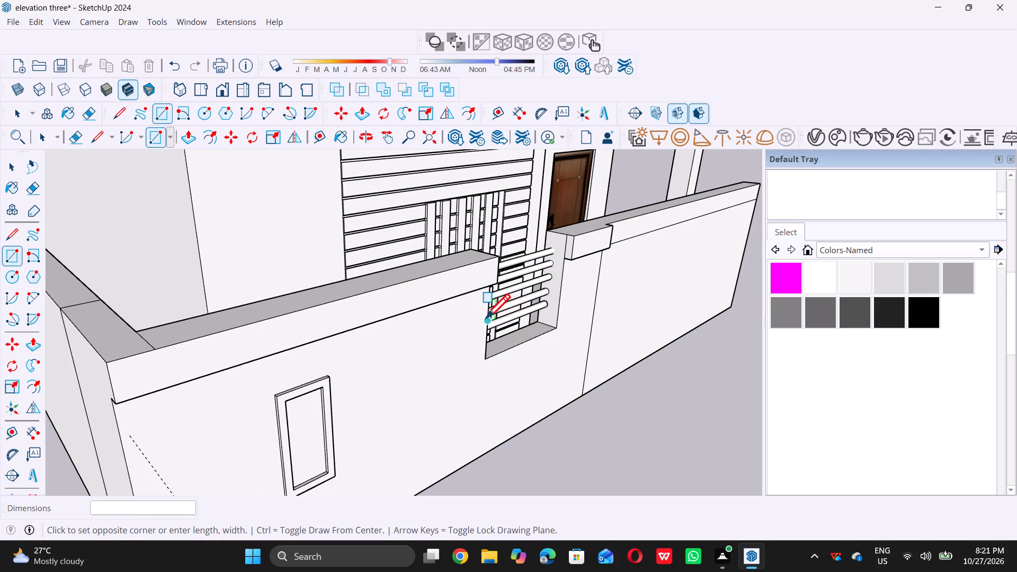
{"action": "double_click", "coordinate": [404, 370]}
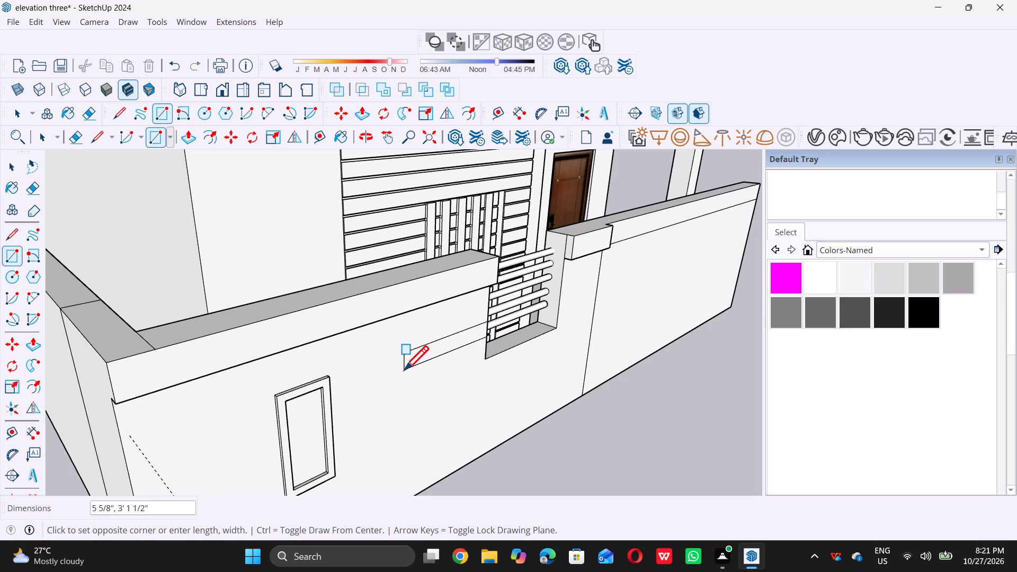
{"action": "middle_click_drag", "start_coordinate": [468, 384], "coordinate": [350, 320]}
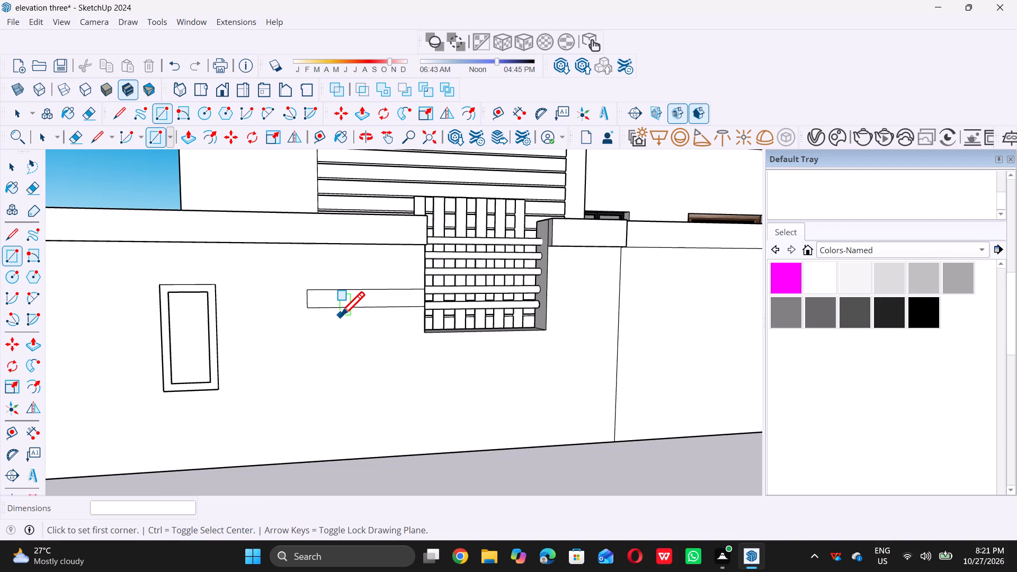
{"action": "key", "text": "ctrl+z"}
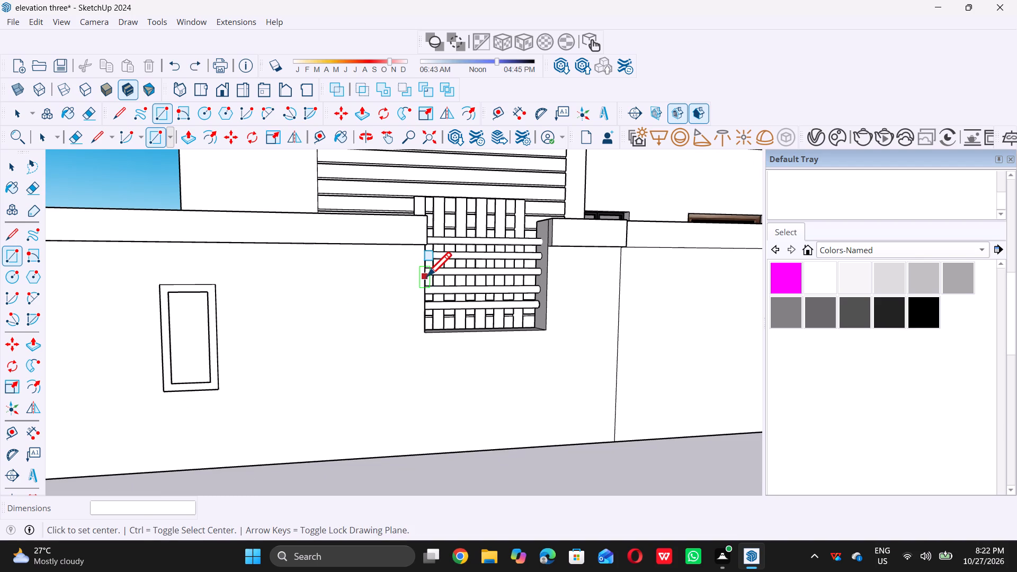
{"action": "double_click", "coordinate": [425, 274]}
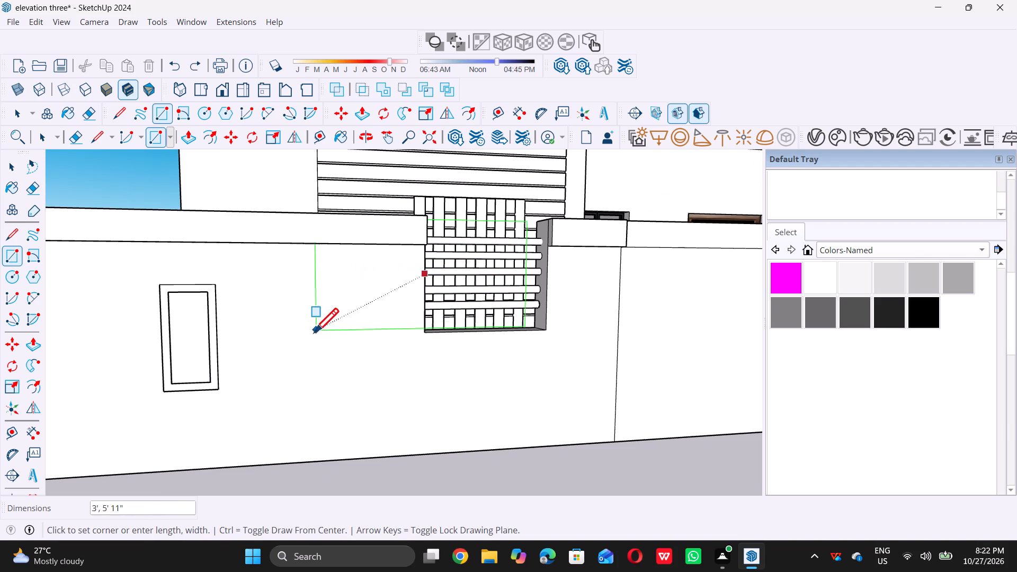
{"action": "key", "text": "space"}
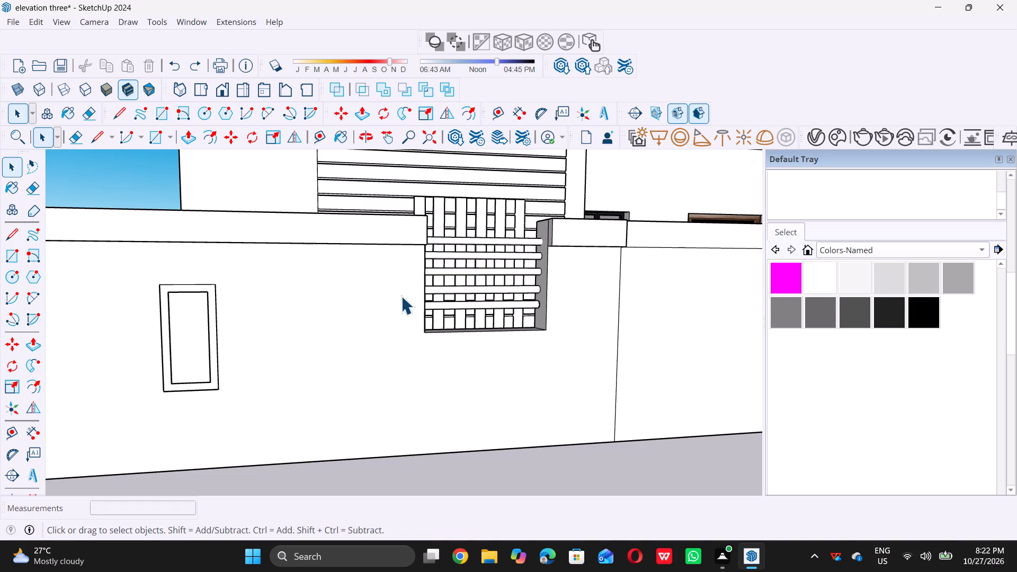
Draw a horizontal rectangle about 4 15/16" by 3' 1 13/16" on the front wall, starting from the notch's side edge near the lower bars.
{"action": "key", "text": "r"}
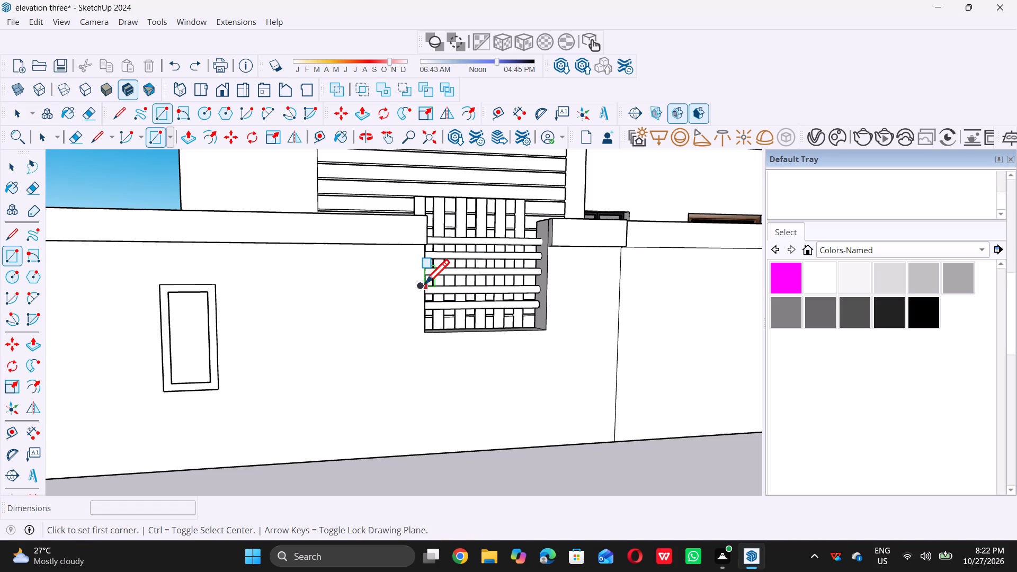
{"action": "double_click", "coordinate": [425, 285]}
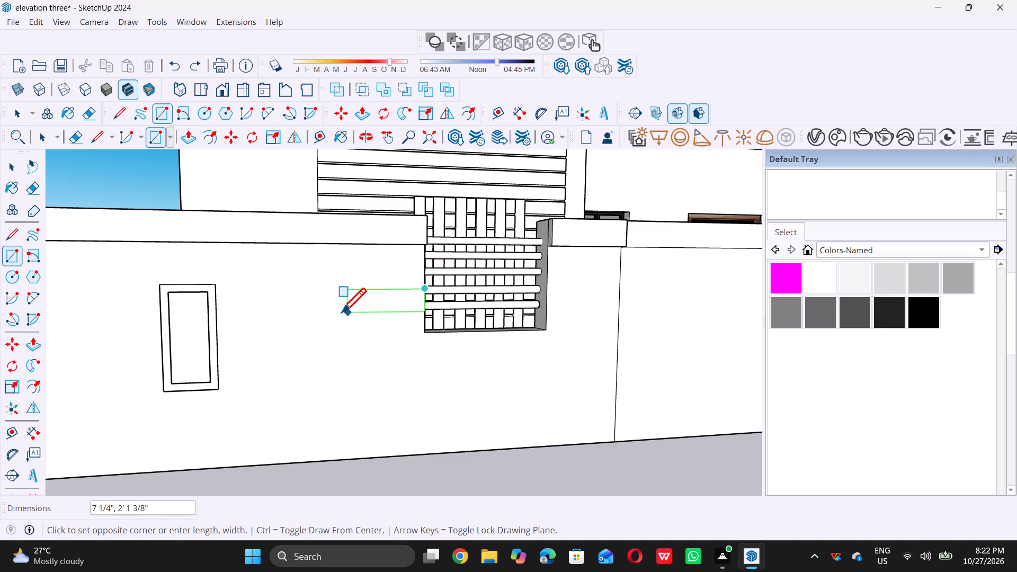
{"action": "left_click", "coordinate": [306, 306]}
{"action": "key", "text": "space"}
{"action": "middle_click_drag", "start_coordinate": [369, 343], "coordinate": [317, 327]}
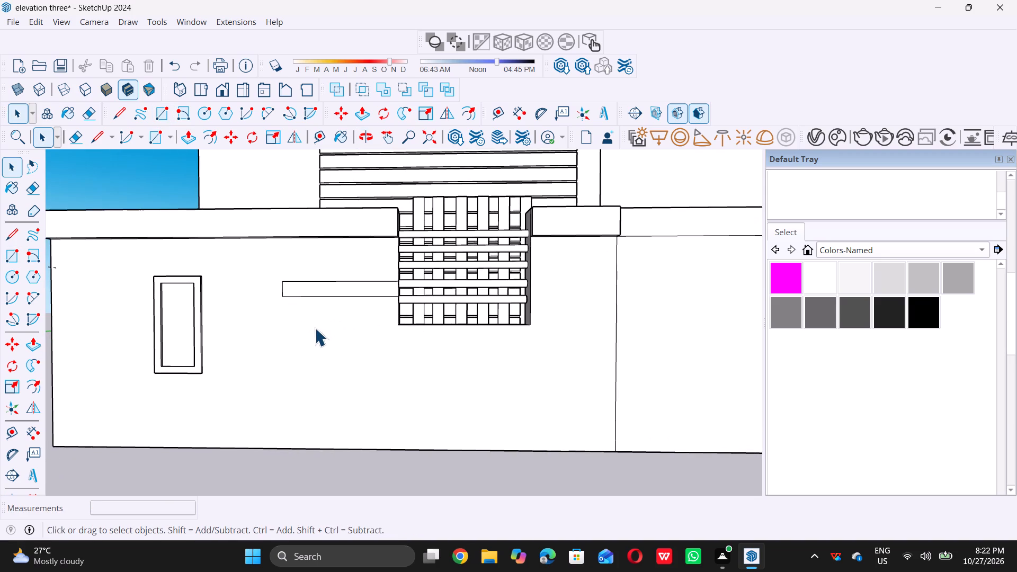
Draw a vertical rectangle about 4 1/8" by 1' 7 3/4" crossing the horizontal one, extending above and below it.
{"action": "key", "text": "r"}
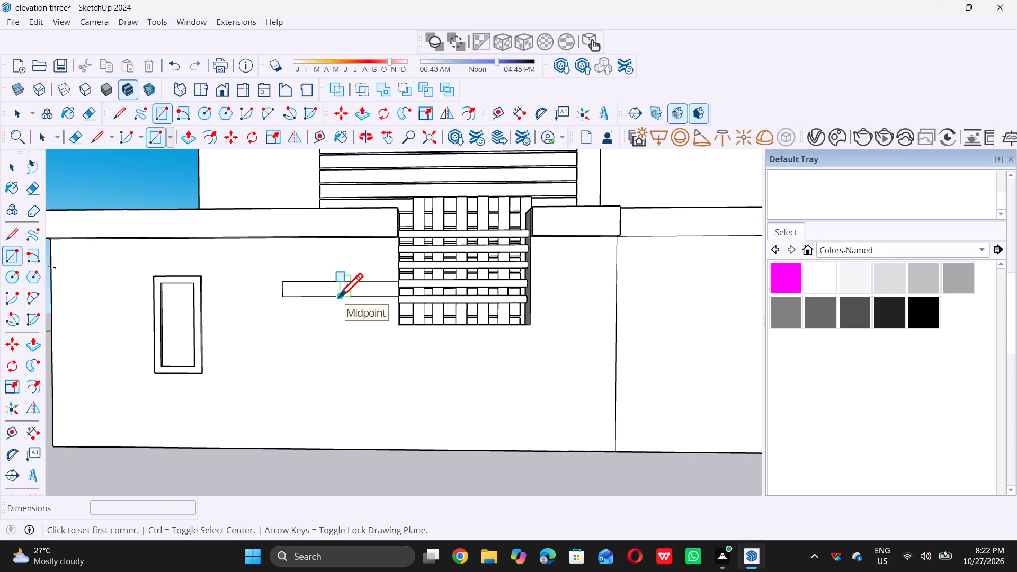
{"action": "scroll", "coordinate": [333, 298], "scroll_direction": "up", "scroll_amount": 4}
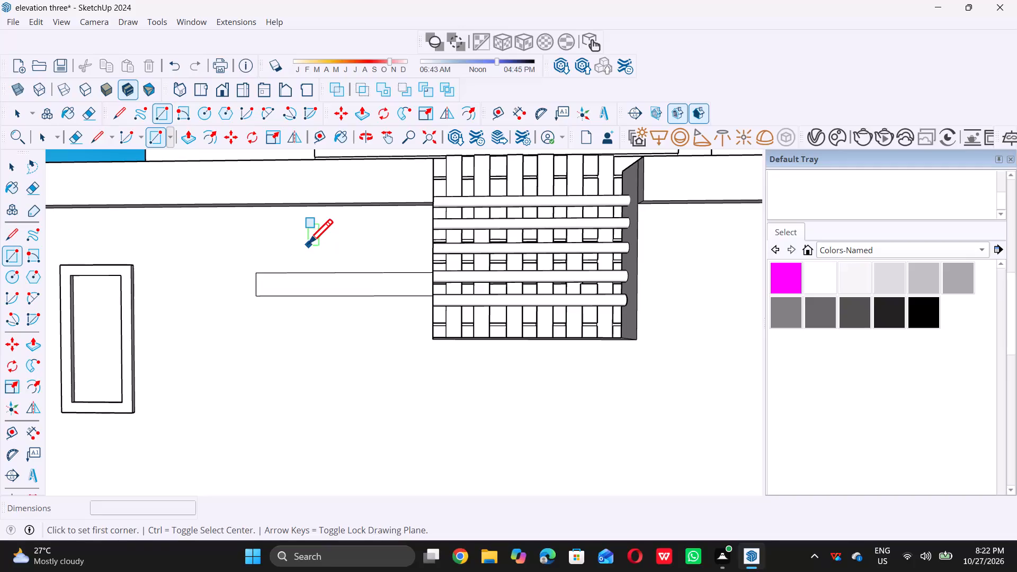
{"action": "double_click", "coordinate": [308, 242]}
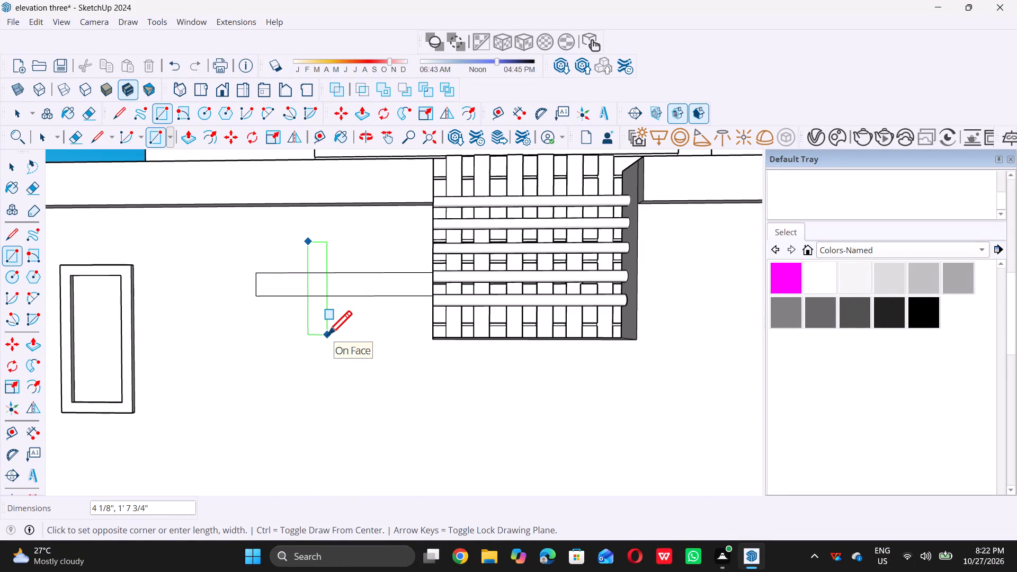
{"action": "triple_click", "coordinate": [327, 335]}
{"action": "key", "text": "space"}
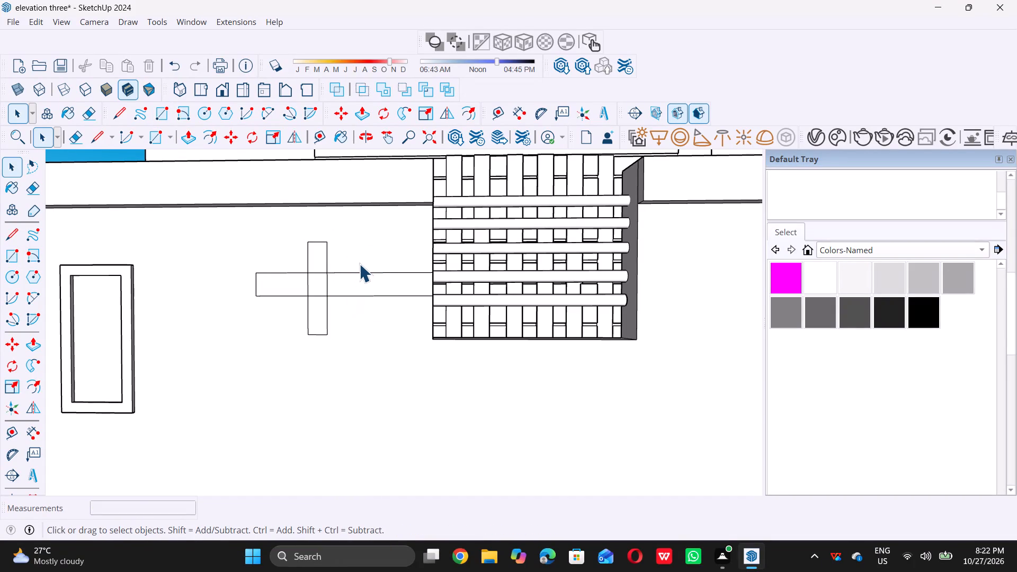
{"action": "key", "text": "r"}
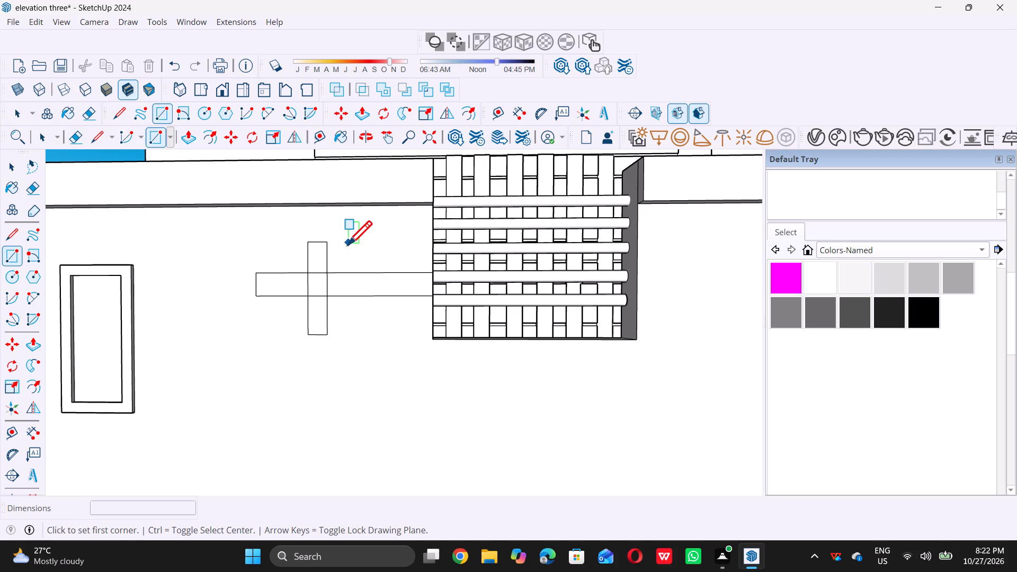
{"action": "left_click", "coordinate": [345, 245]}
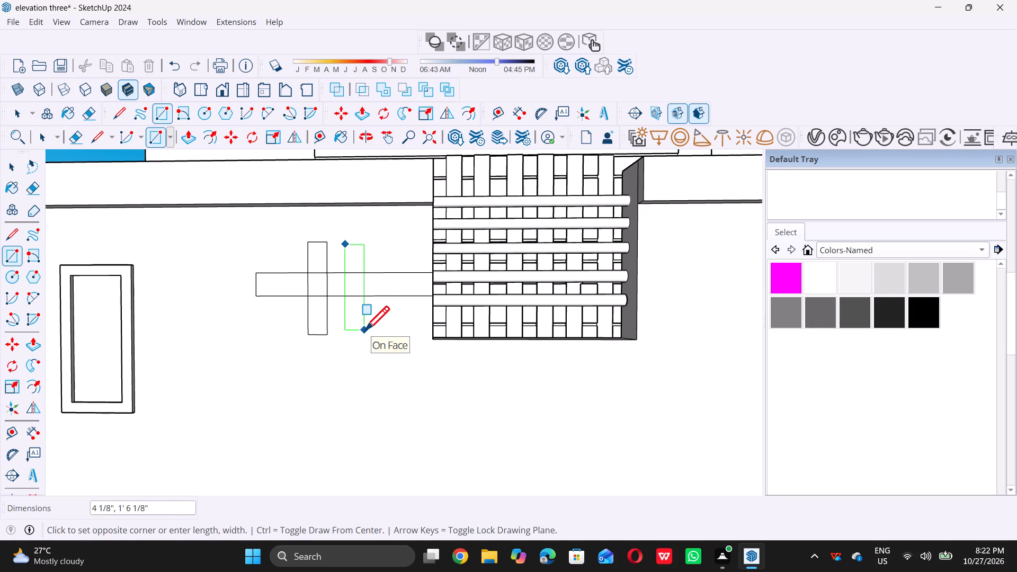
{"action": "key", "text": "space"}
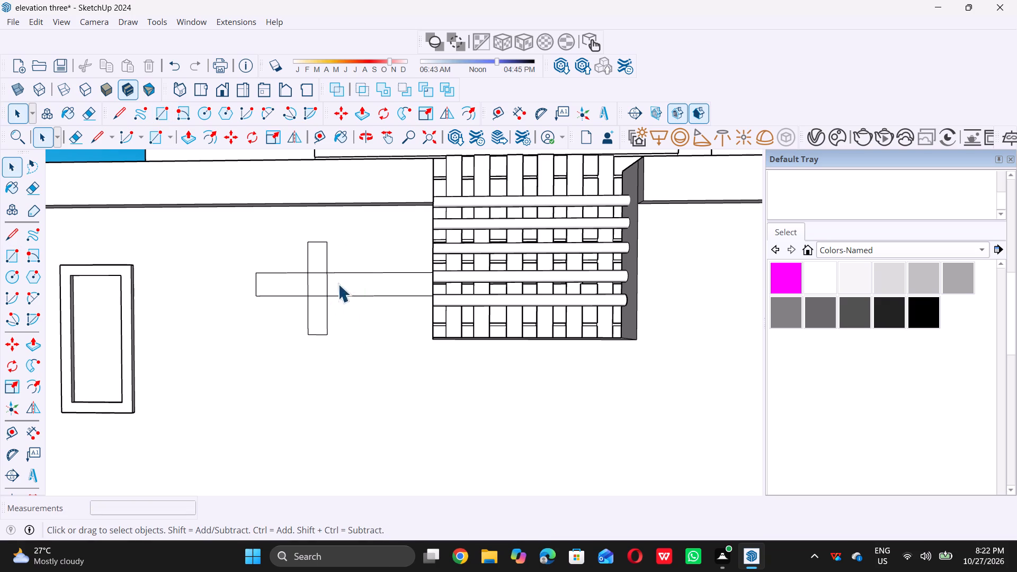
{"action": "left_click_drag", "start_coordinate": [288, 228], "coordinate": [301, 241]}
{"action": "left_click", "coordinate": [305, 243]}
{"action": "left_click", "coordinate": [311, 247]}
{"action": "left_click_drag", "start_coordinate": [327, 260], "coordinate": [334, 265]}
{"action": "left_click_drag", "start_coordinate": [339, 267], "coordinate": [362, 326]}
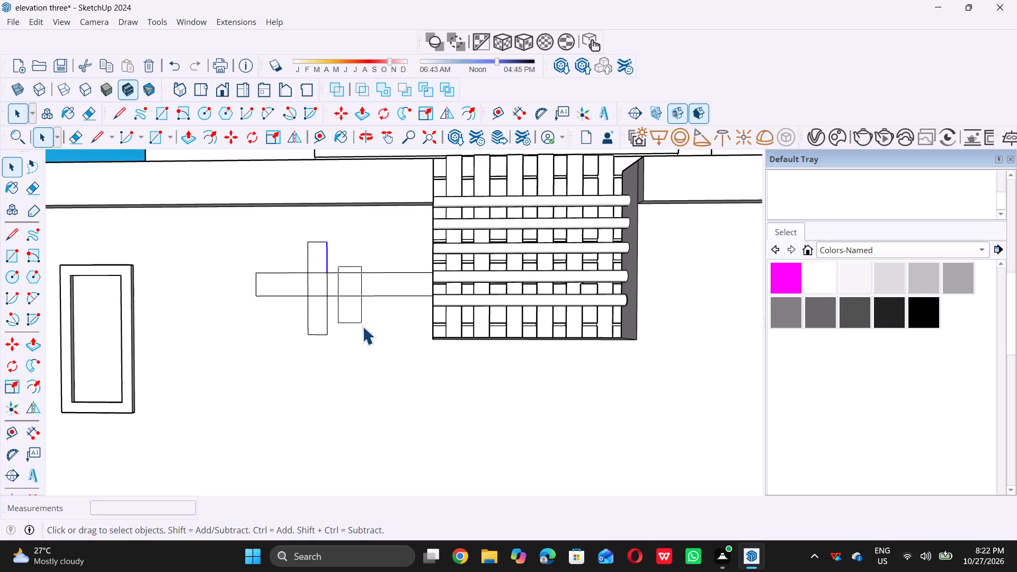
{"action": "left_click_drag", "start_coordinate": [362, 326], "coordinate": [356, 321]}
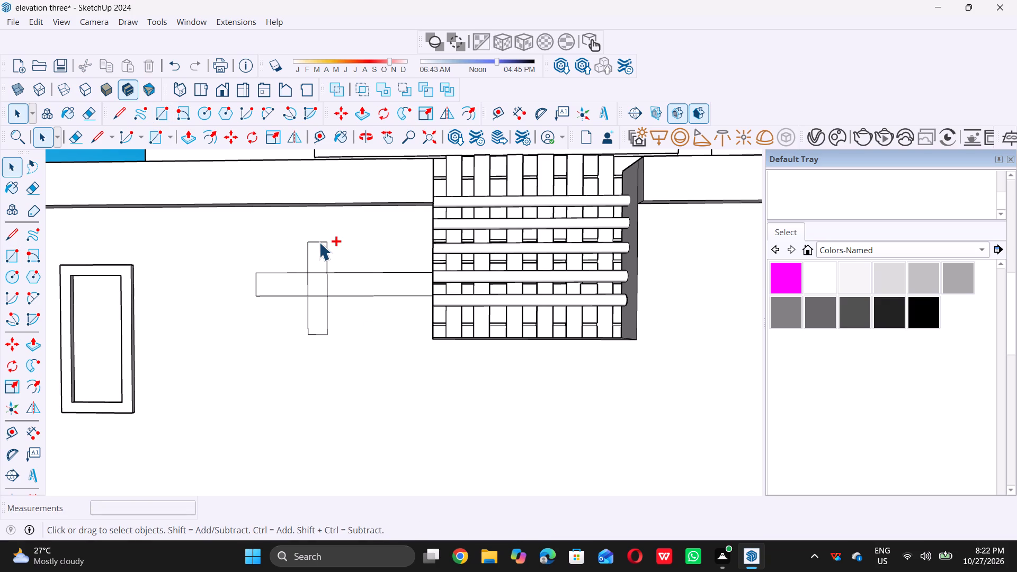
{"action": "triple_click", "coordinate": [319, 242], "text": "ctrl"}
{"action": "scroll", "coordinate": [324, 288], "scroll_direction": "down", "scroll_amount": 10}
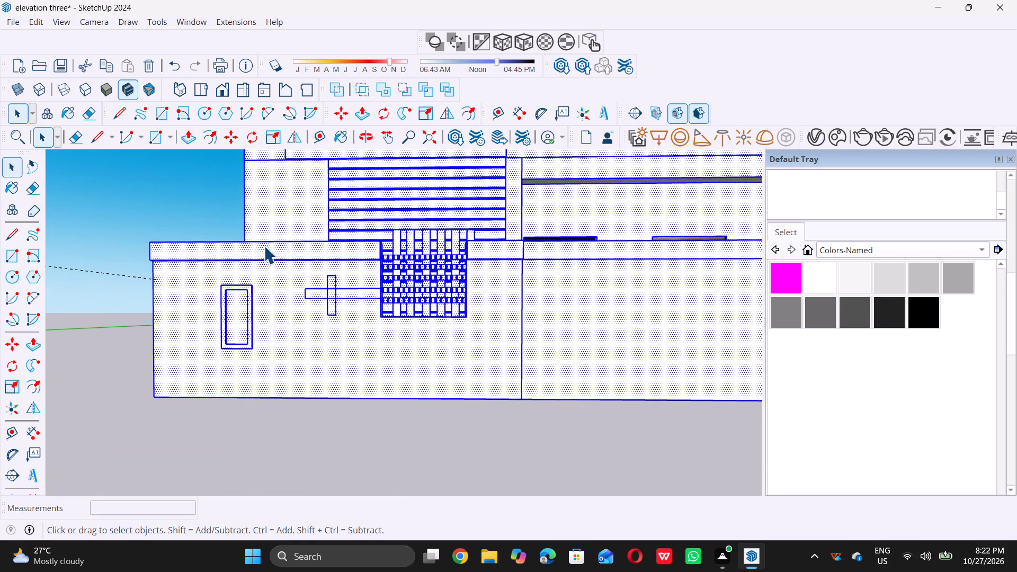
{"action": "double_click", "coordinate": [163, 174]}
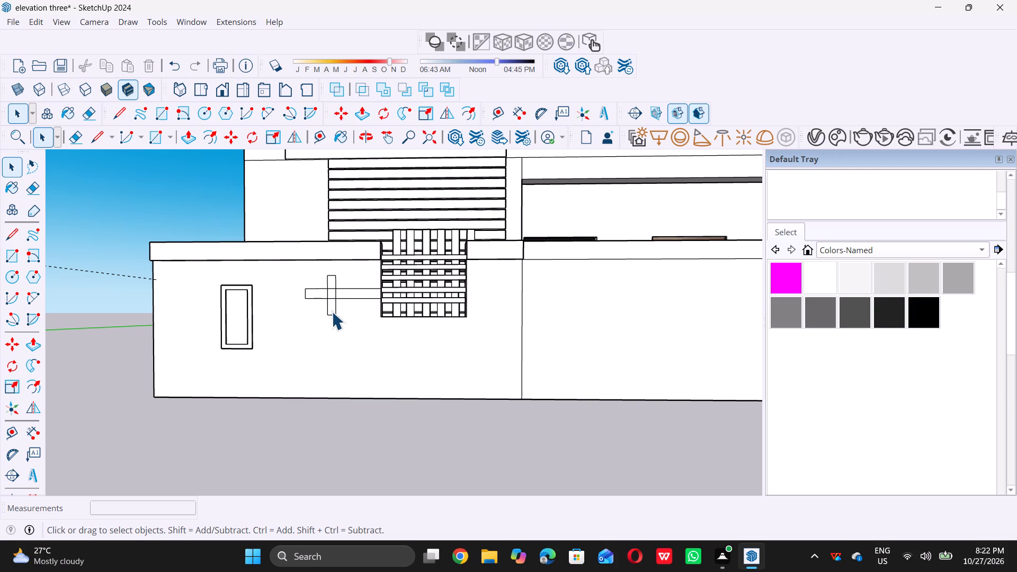
Draw a second vertical rectangle about 3 1/2" by 1' 8 1/8" across the horizontal one, between the first vertical strip and the notch.
{"action": "key", "text": "r"}
{"action": "scroll", "coordinate": [313, 288], "scroll_direction": "up", "scroll_amount": 6}
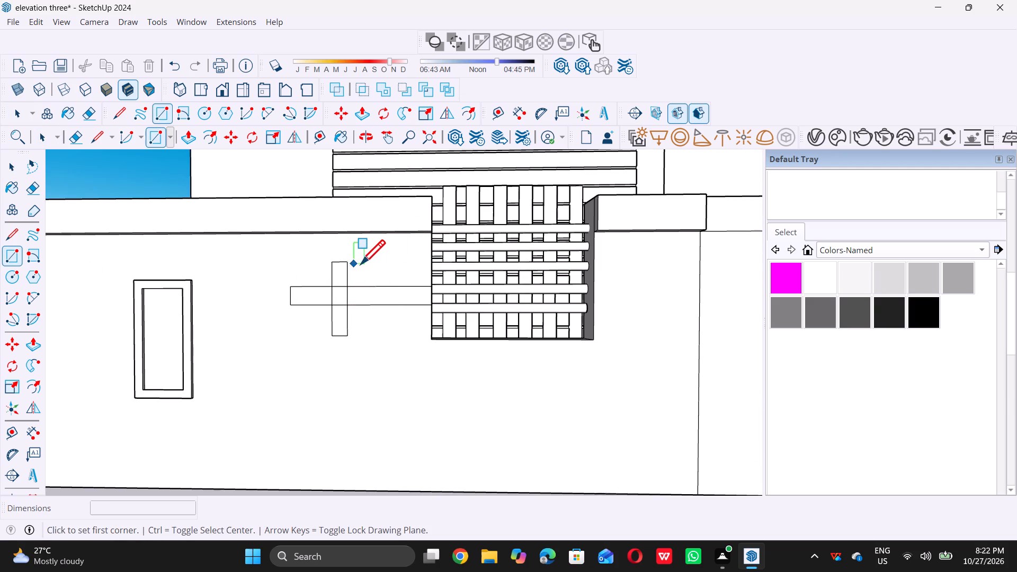
{"action": "left_click", "coordinate": [364, 262]}
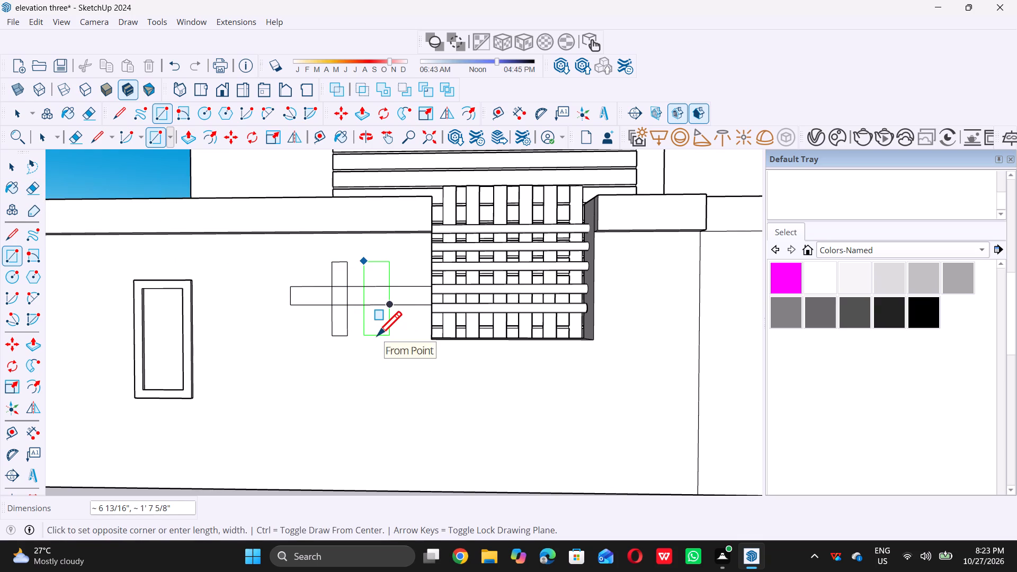
{"action": "scroll", "coordinate": [378, 335], "scroll_direction": "up", "scroll_amount": 3}
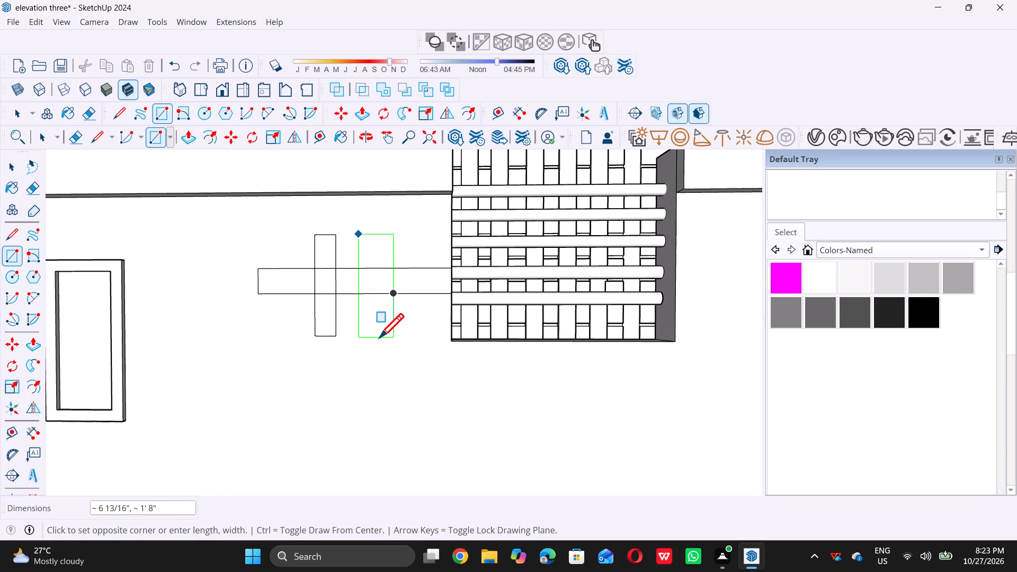
{"action": "left_click", "coordinate": [377, 338]}
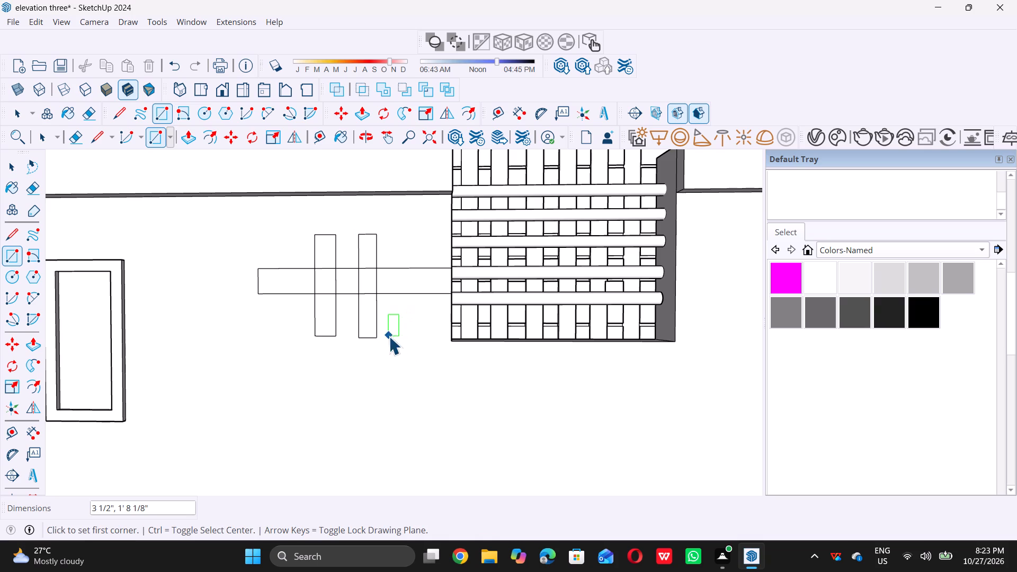
{"action": "key", "text": "space"}
Erase the vertical edges inside the horizontal strip and the horizontal edges crossing the vertical strip nearest the notch.
{"action": "scroll", "coordinate": [390, 336], "scroll_direction": "down", "scroll_amount": 10}
{"action": "middle_click_drag", "start_coordinate": [302, 319], "coordinate": [426, 354]}
{"action": "scroll", "coordinate": [386, 312], "scroll_direction": "up", "scroll_amount": 2}
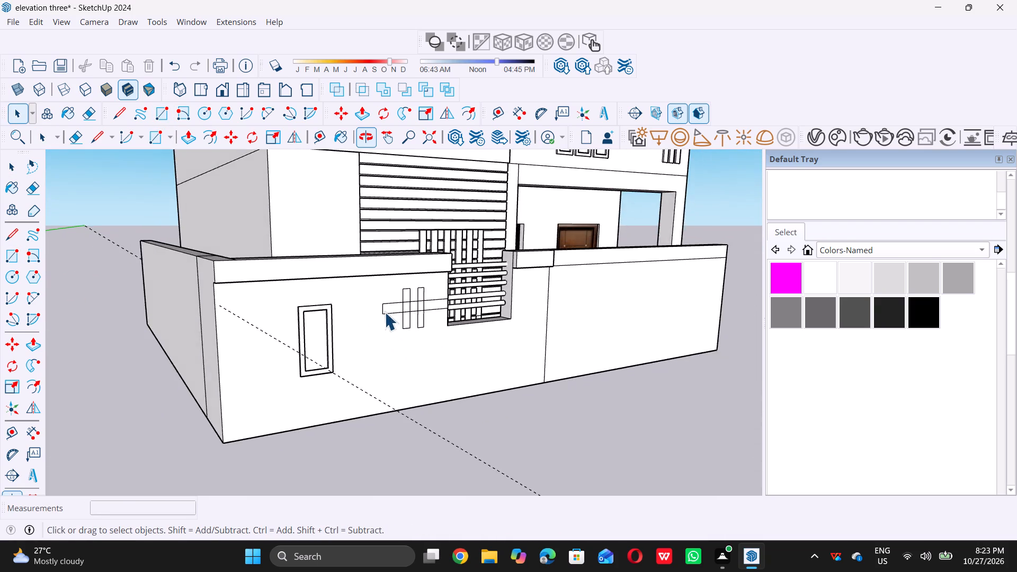
{"action": "scroll", "coordinate": [385, 312], "scroll_direction": "up", "scroll_amount": 7}
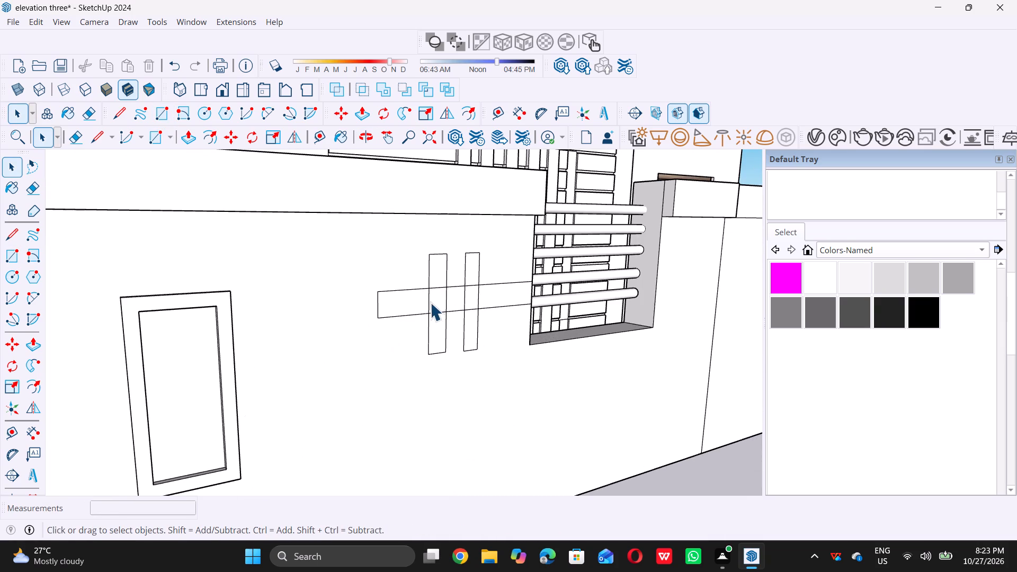
{"action": "key", "text": "c"}
{"action": "key", "text": "space"}
{"action": "key", "text": "w"}
{"action": "key", "text": "e"}
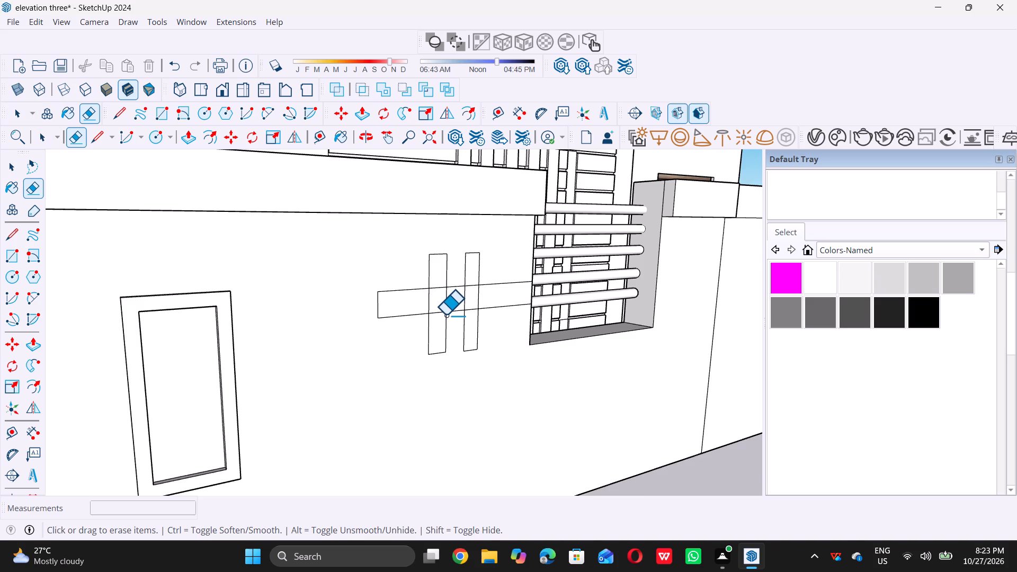
{"action": "scroll", "coordinate": [422, 307], "scroll_direction": "up", "scroll_amount": 6}
{"action": "left_click_drag", "start_coordinate": [416, 310], "coordinate": [422, 310]}
{"action": "left_click_drag", "start_coordinate": [430, 306], "coordinate": [435, 304]}
{"action": "left_click_drag", "start_coordinate": [439, 303], "coordinate": [546, 294]}
{"action": "left_click", "coordinate": [546, 294]}
{"action": "double_click", "coordinate": [515, 257]}
{"action": "left_click", "coordinate": [518, 264]}
{"action": "left_click_drag", "start_coordinate": [518, 267], "coordinate": [521, 320]}
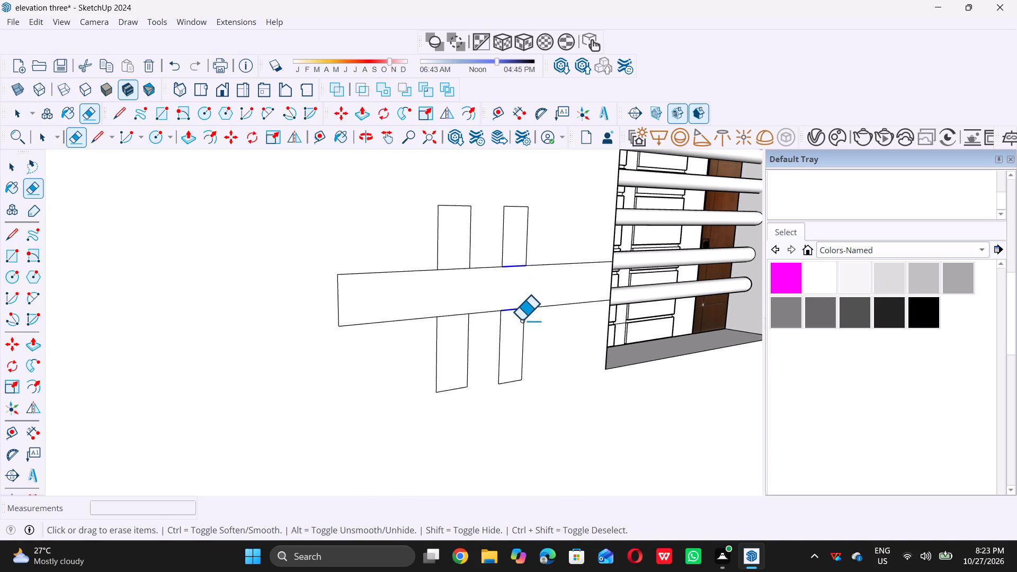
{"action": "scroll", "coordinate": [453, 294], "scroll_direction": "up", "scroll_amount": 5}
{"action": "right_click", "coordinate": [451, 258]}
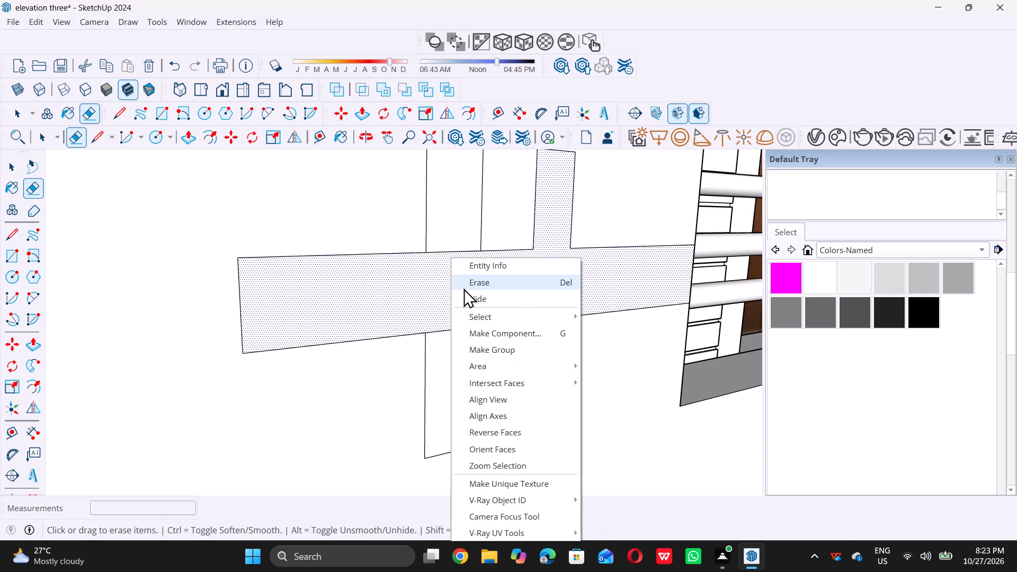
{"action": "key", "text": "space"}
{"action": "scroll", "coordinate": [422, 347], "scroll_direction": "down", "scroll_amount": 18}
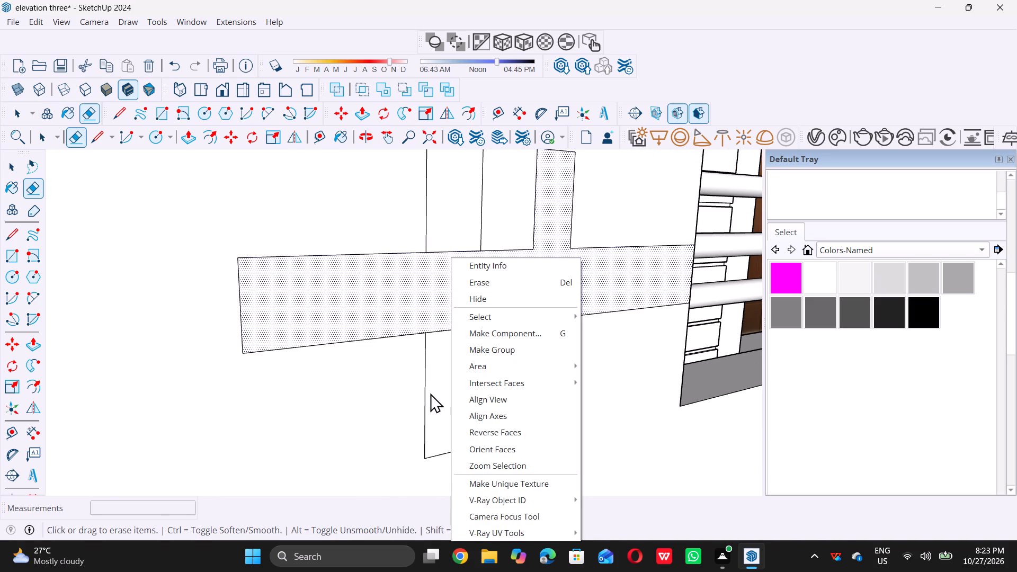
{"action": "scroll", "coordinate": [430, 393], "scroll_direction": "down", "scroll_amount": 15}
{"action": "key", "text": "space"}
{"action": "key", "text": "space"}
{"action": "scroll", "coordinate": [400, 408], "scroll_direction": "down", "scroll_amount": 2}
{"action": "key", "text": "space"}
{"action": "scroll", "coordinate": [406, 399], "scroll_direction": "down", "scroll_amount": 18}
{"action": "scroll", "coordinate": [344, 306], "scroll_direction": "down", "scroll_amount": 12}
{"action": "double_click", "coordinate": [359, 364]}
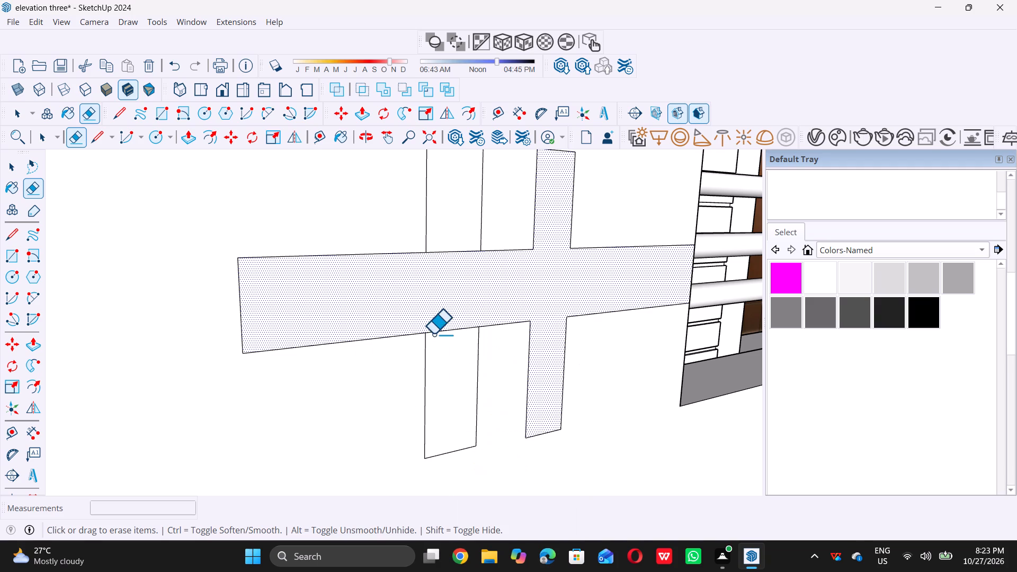
Erase the two horizontal edges crossing the vertical strip farther from the notch, merging the crossed strips into one face.
{"action": "scroll", "coordinate": [435, 333], "scroll_direction": "down", "scroll_amount": 4}
{"action": "scroll", "coordinate": [448, 329], "scroll_direction": "up", "scroll_amount": 4}
{"action": "double_click", "coordinate": [445, 257]}
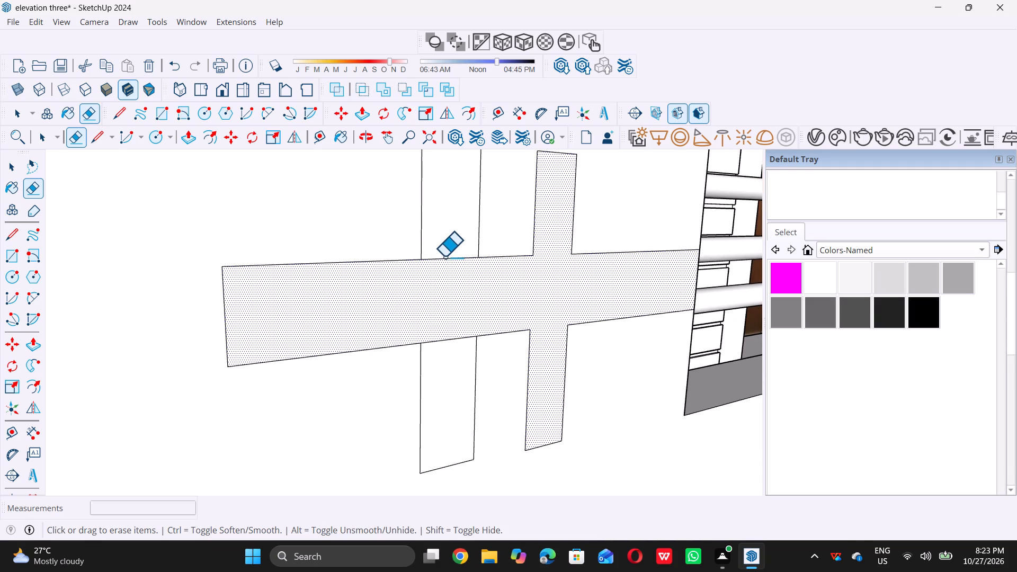
{"action": "key", "text": "space"}
{"action": "scroll", "coordinate": [458, 306], "scroll_direction": "down", "scroll_amount": 2}
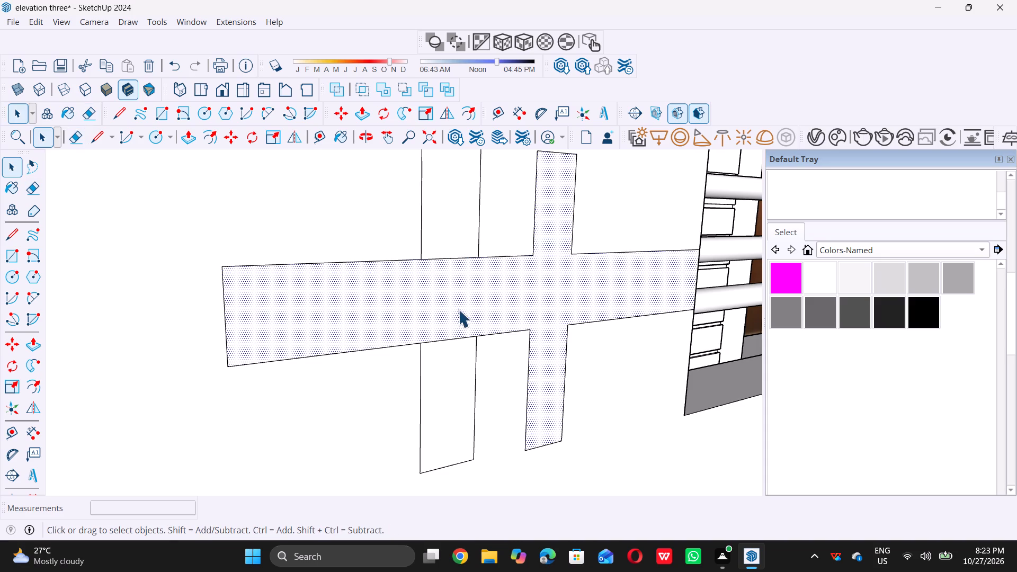
{"action": "scroll", "coordinate": [458, 309], "scroll_direction": "down", "scroll_amount": 20}
{"action": "scroll", "coordinate": [458, 309], "scroll_direction": "down", "scroll_amount": 5}
{"action": "left_click", "coordinate": [92, 399]}
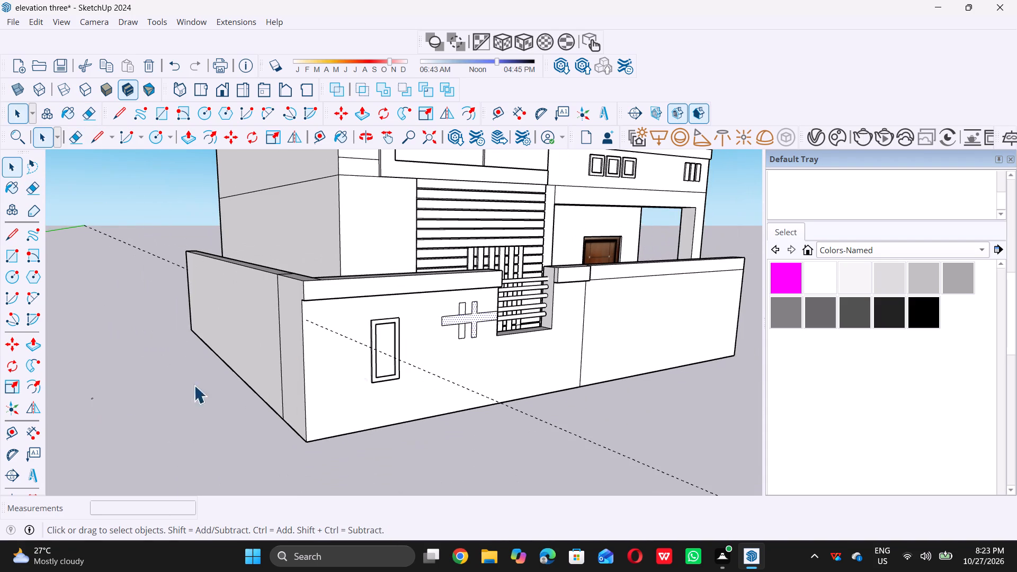
{"action": "scroll", "coordinate": [515, 338], "scroll_direction": "up", "scroll_amount": 13}
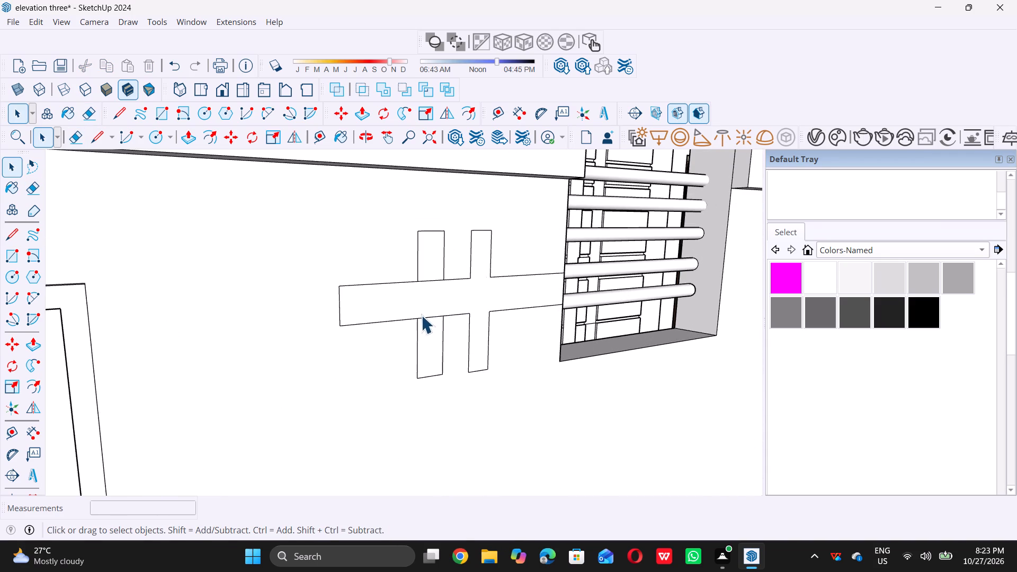
{"action": "key", "text": "e"}
{"action": "scroll", "coordinate": [421, 314], "scroll_direction": "up", "scroll_amount": 4}
{"action": "double_click", "coordinate": [434, 265]}
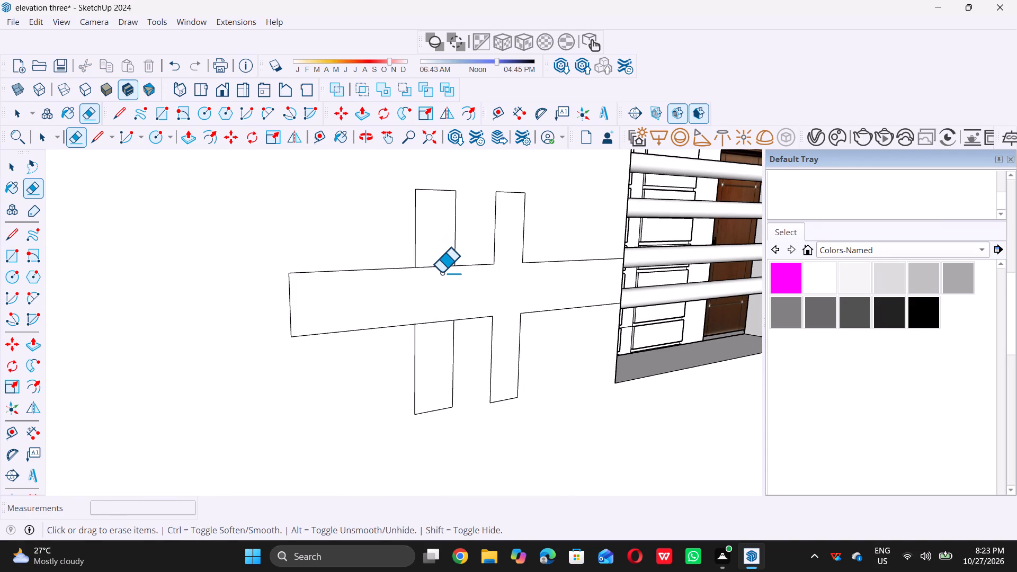
{"action": "double_click", "coordinate": [433, 266]}
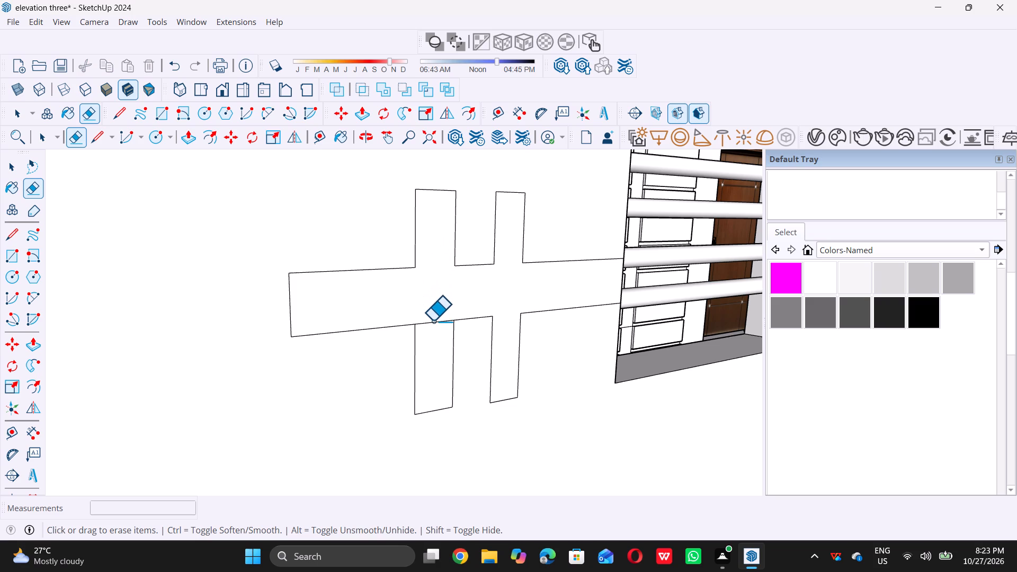
{"action": "double_click", "coordinate": [433, 323]}
Push/Pull the merged crossed-strip face outward from the front wall by 1".
{"action": "key", "text": "space"}
{"action": "left_click", "coordinate": [436, 301]}
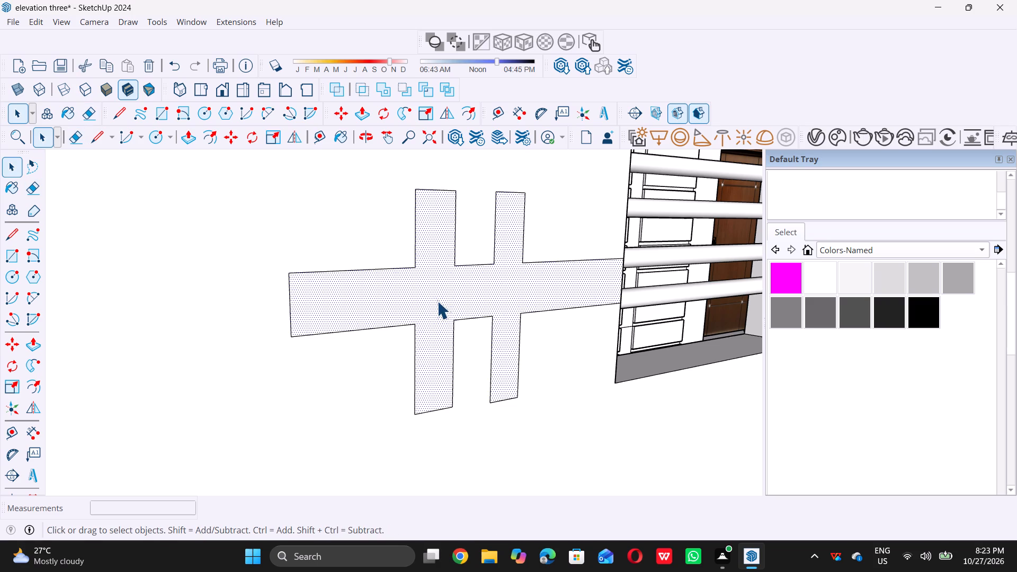
{"action": "key", "text": "p"}
{"action": "double_click", "coordinate": [436, 301]}
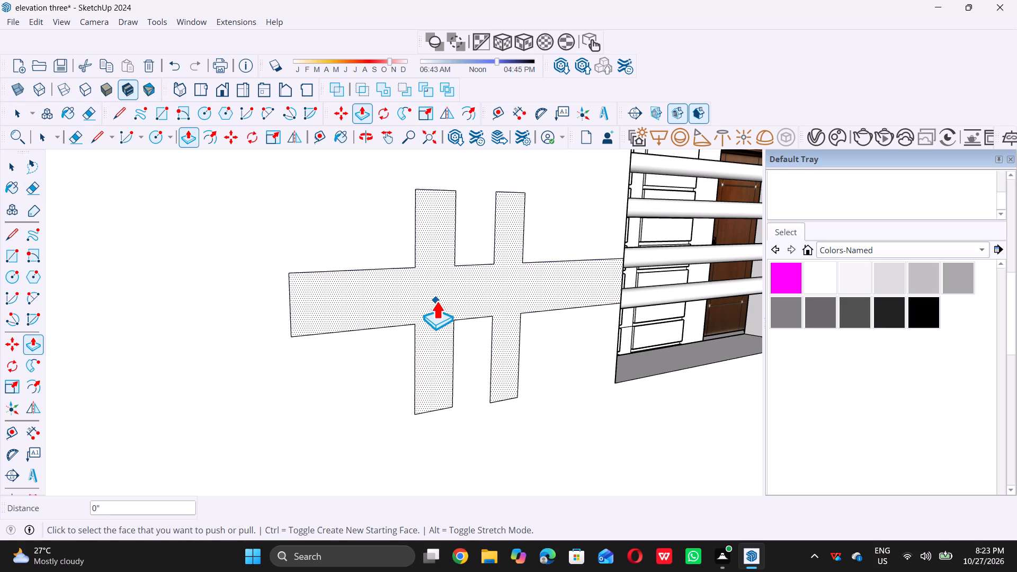
{"action": "key", "text": "ctrl+z"}
{"action": "scroll", "coordinate": [432, 308], "scroll_direction": "down", "scroll_amount": 2}
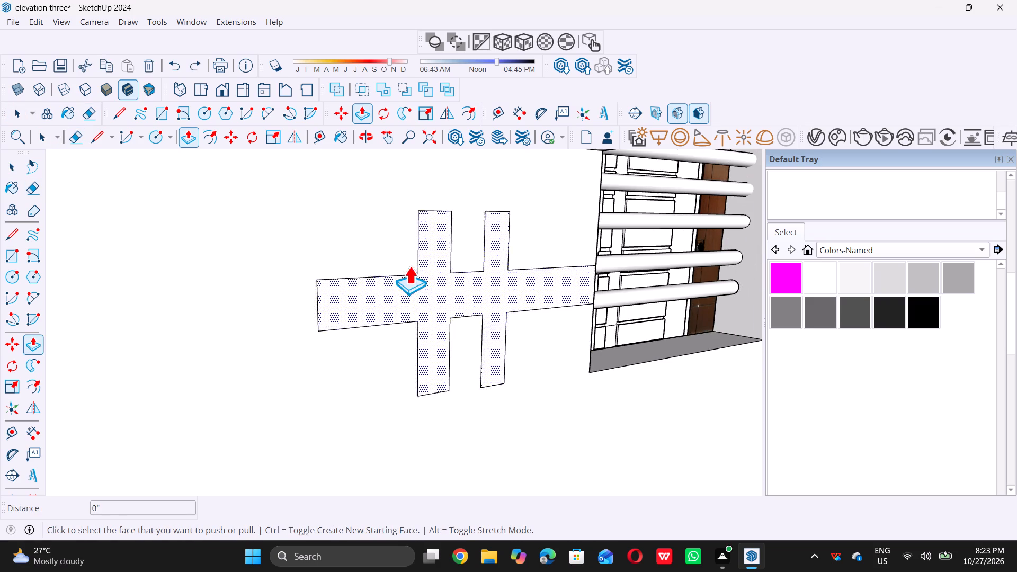
{"action": "left_click", "coordinate": [418, 287]}
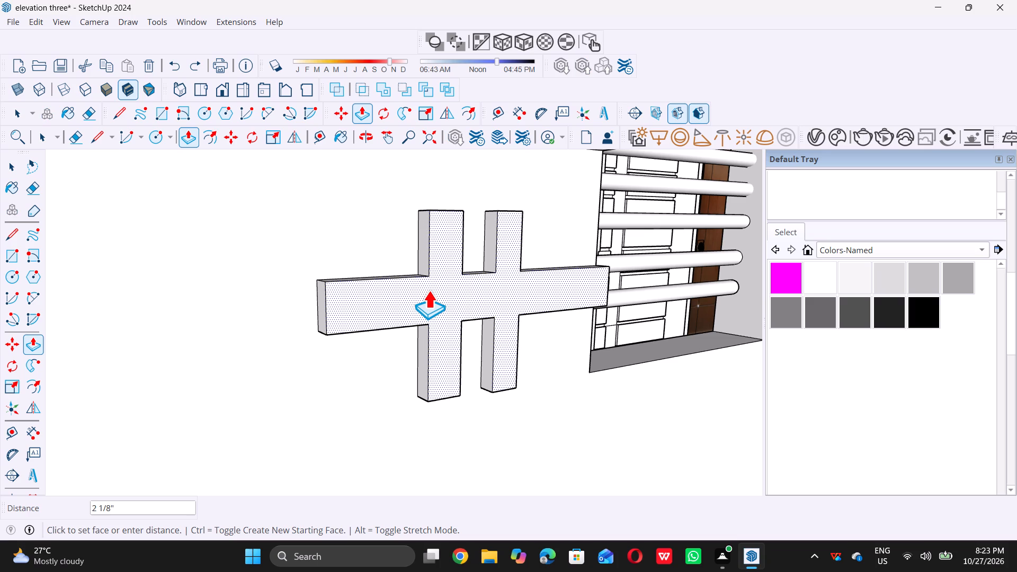
{"action": "key", "text": "1"}
{"action": "key", "text": "shift+quotedbl"}
{"action": "key", "text": "Return"}
{"action": "key", "text": "space"}
Place a vertical guide on the front wall's face, 1' in from its outer end edge on the door side.
{"action": "scroll", "coordinate": [347, 317], "scroll_direction": "down", "scroll_amount": 2}
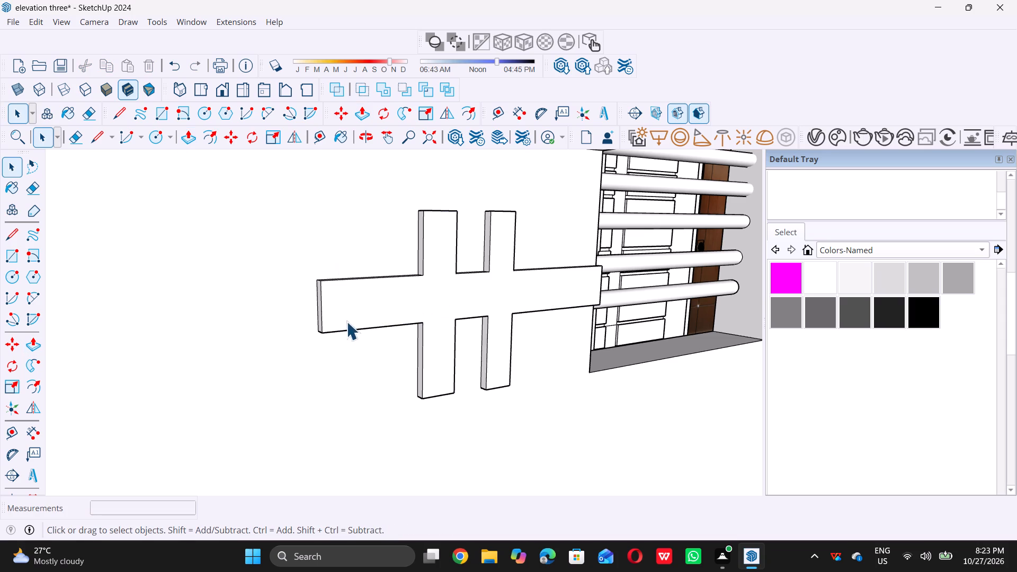
{"action": "scroll", "coordinate": [346, 321], "scroll_direction": "down", "scroll_amount": 20}
{"action": "scroll", "coordinate": [346, 321], "scroll_direction": "down", "scroll_amount": 10}
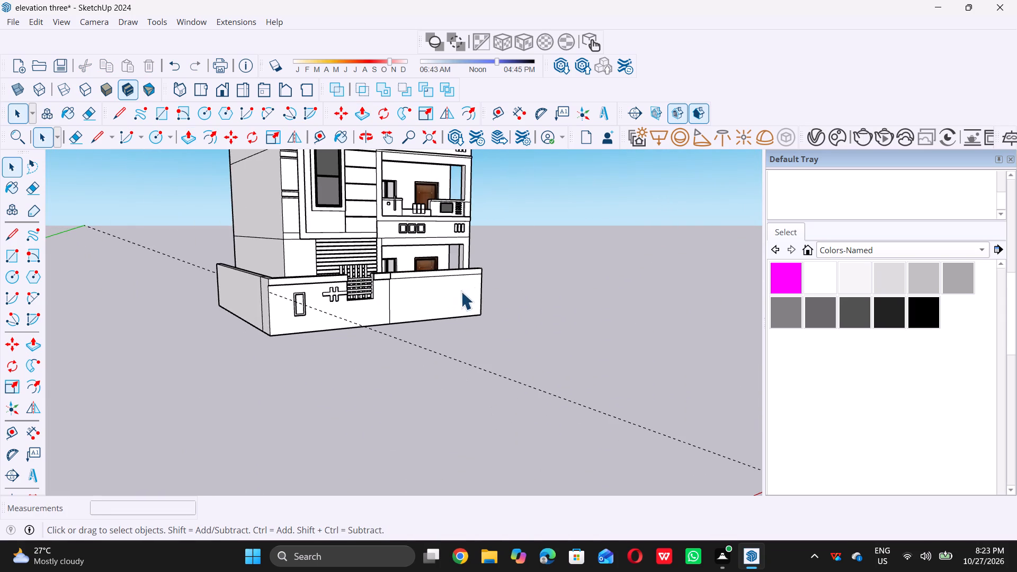
{"action": "middle_click_drag", "start_coordinate": [461, 291], "coordinate": [297, 327]}
{"action": "middle_click_drag", "start_coordinate": [430, 300], "coordinate": [505, 418]}
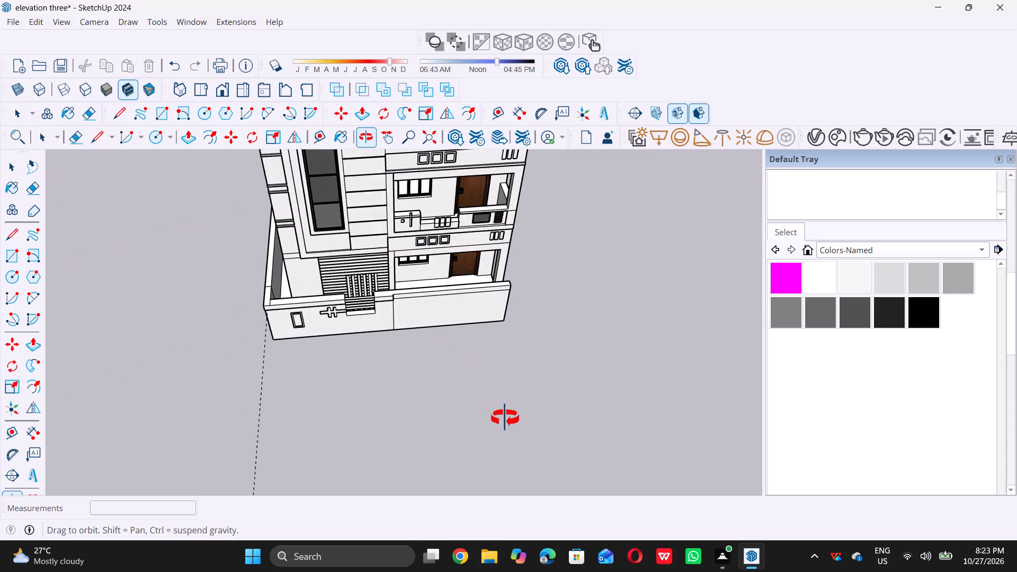
{"action": "middle_click_drag", "start_coordinate": [505, 418], "coordinate": [503, 417]}
{"action": "scroll", "coordinate": [506, 293], "scroll_direction": "up", "scroll_amount": 10}
{"action": "middle_click_drag", "start_coordinate": [525, 330], "coordinate": [466, 274]}
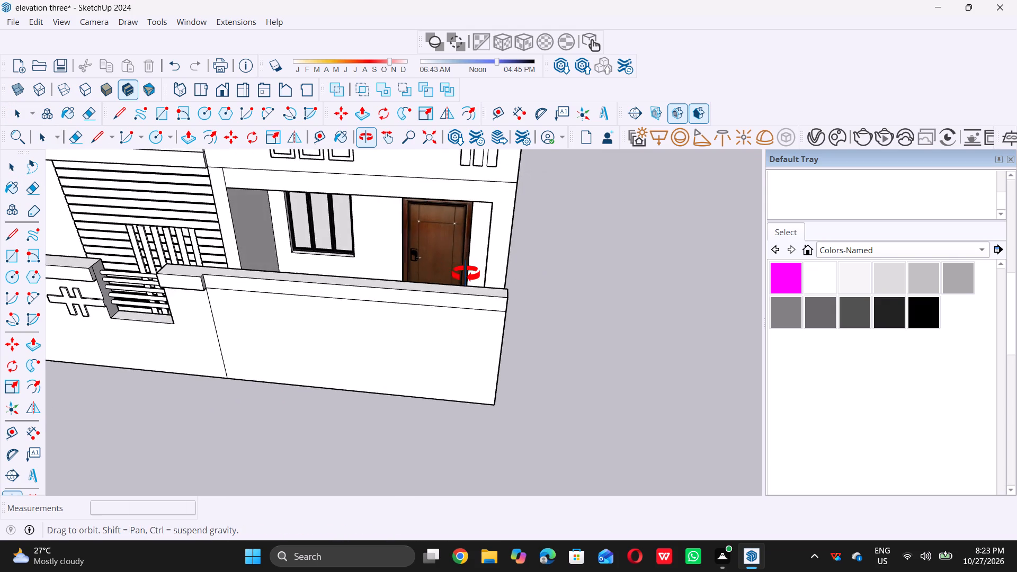
{"action": "middle_click_drag", "start_coordinate": [466, 274], "coordinate": [466, 270]}
{"action": "middle_click_drag", "start_coordinate": [486, 364], "coordinate": [491, 242]}
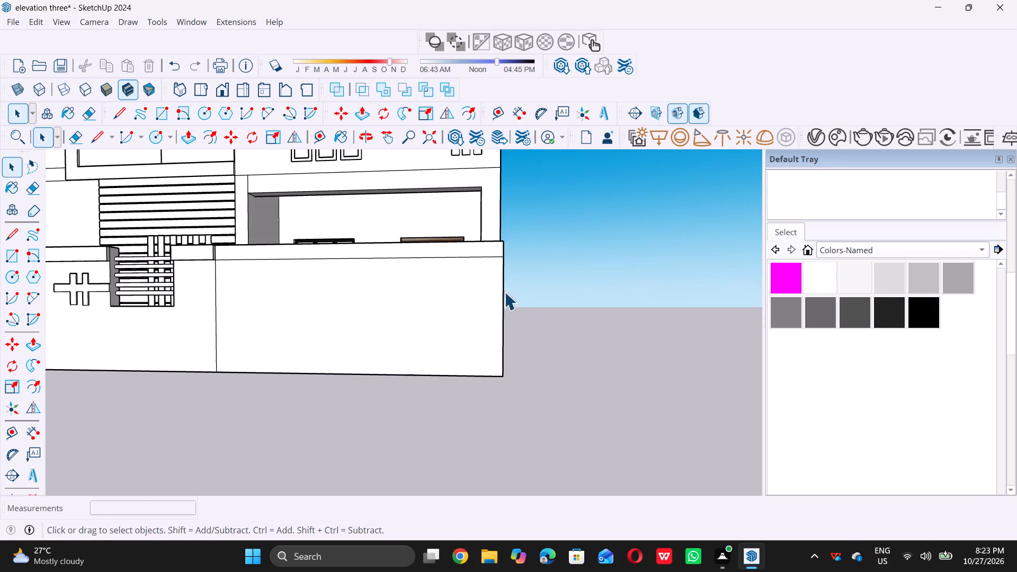
{"action": "scroll", "coordinate": [504, 308], "scroll_direction": "up", "scroll_amount": 5}
{"action": "key", "text": "t"}
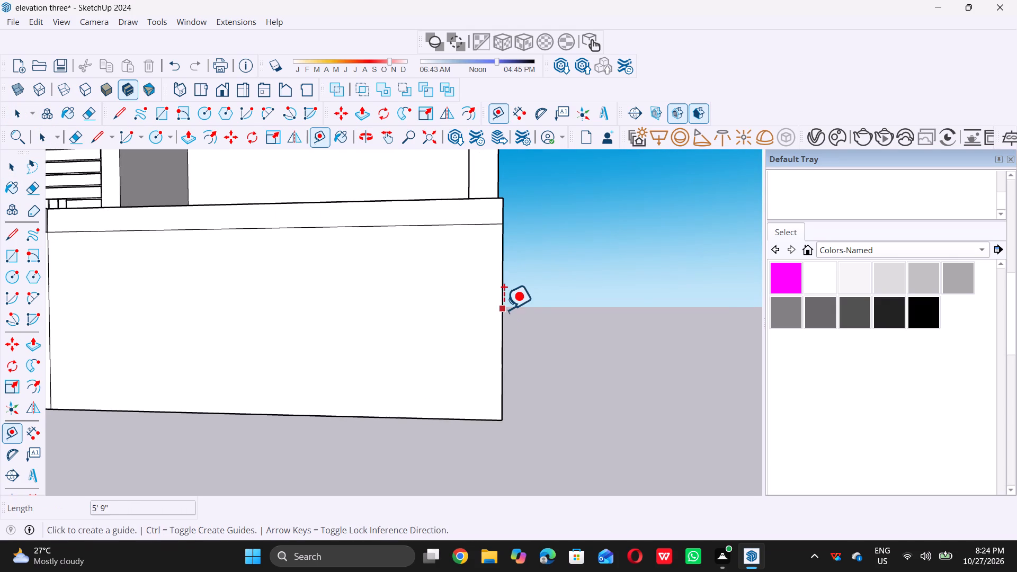
{"action": "left_click", "coordinate": [502, 301]}
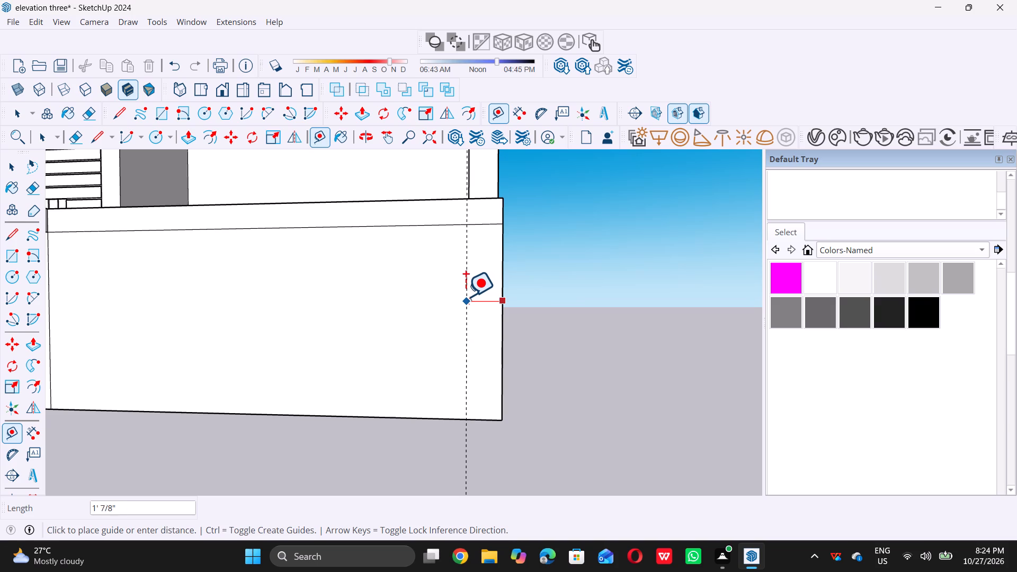
{"action": "type", "text": "1'"}
{"action": "key", "text": "Return"}
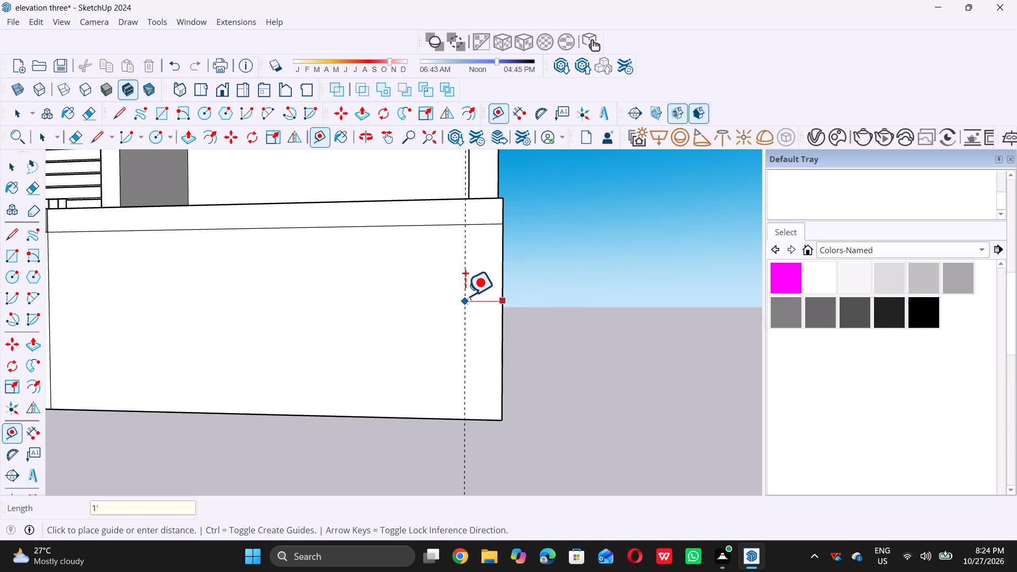
{"action": "key", "text": "space"}
{"action": "key", "text": "t"}
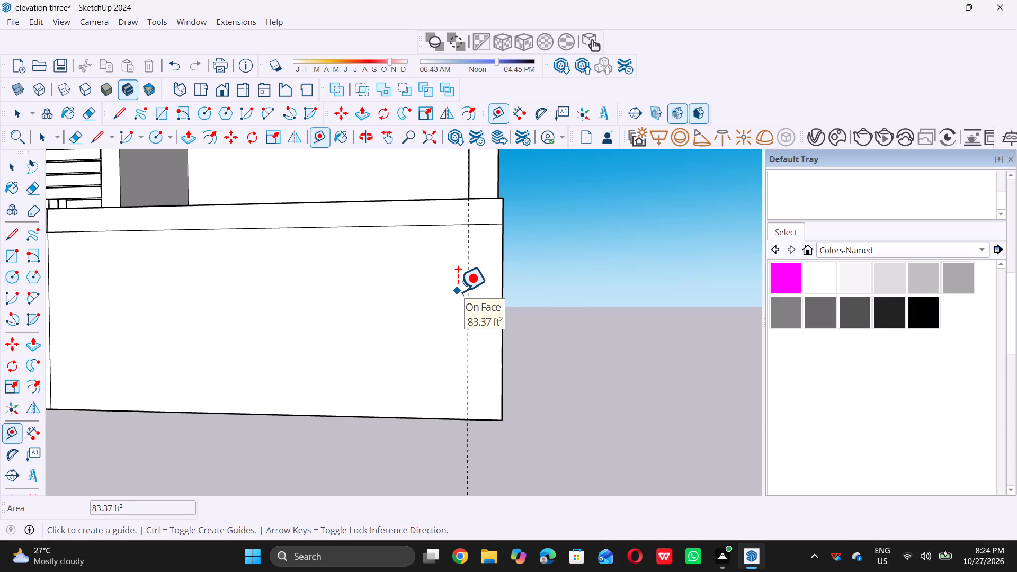
{"action": "key", "text": "space"}
Draw a 1' by 5' 9" rectangle from the guide at the top band's lower edge to the wall's bottom outer corner.
{"action": "type", "text": "r"}
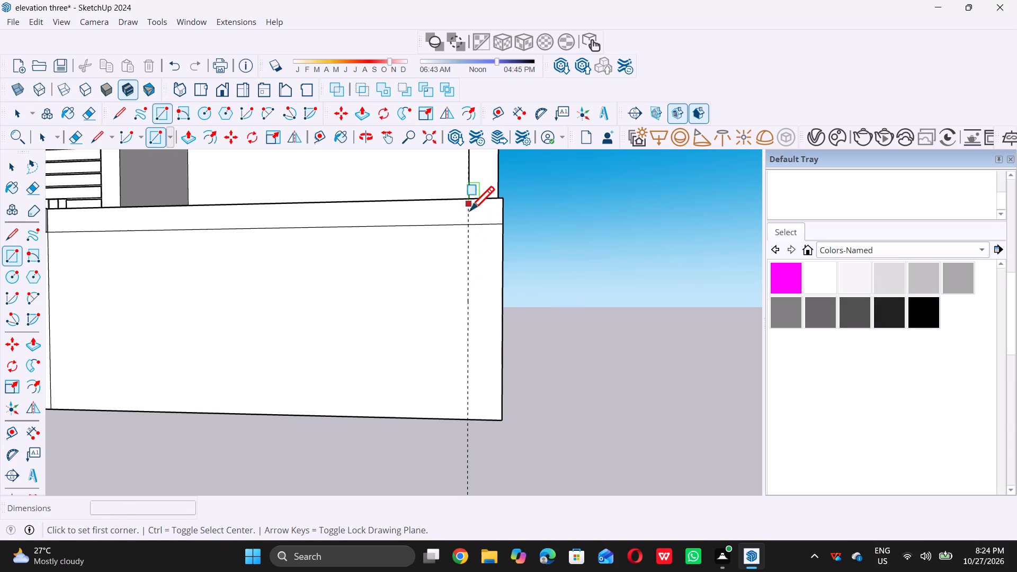
{"action": "triple_click", "coordinate": [468, 225]}
{"action": "left_click", "coordinate": [468, 225]}
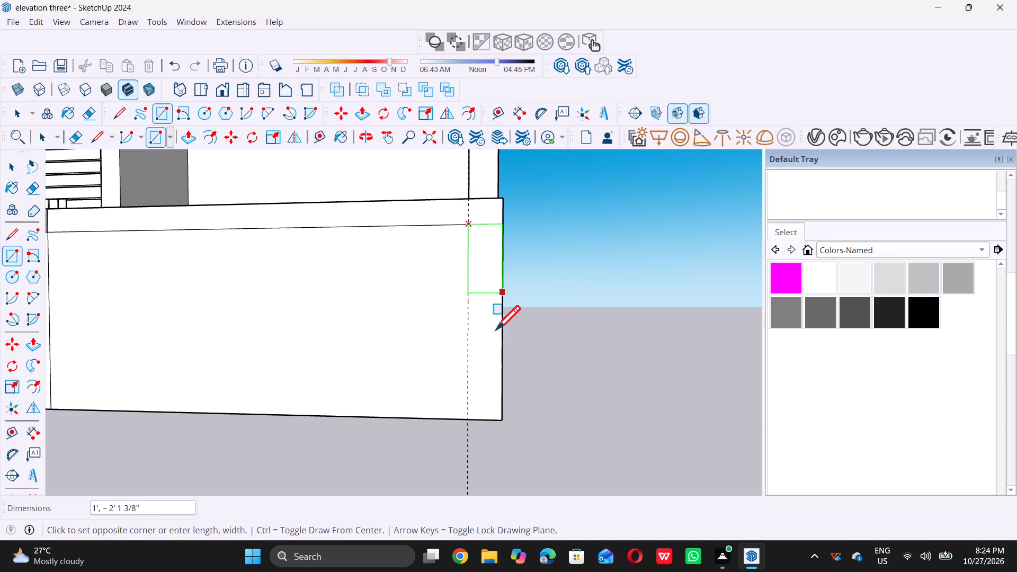
{"action": "triple_click", "coordinate": [500, 420]}
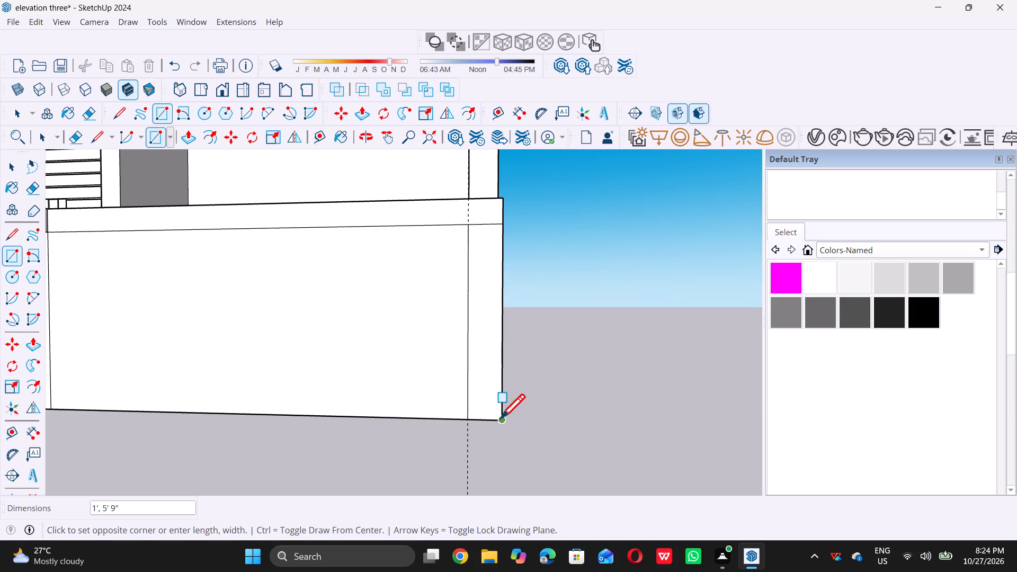
{"action": "key", "text": "space"}
Place a guide across the front wall's top face, about 1' 1/4" in from the same end edge, meeting the vertical guide.
{"action": "scroll", "coordinate": [432, 390], "scroll_direction": "down", "scroll_amount": 5}
{"action": "middle_click_drag", "start_coordinate": [309, 263], "coordinate": [318, 278]}
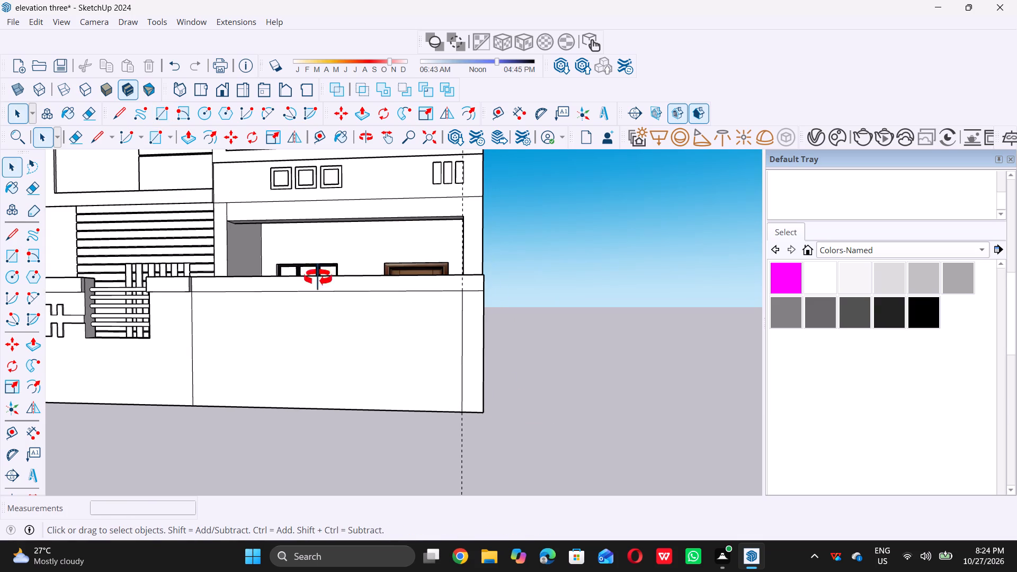
{"action": "middle_click_drag", "start_coordinate": [318, 278], "coordinate": [335, 430]}
{"action": "scroll", "coordinate": [448, 350], "scroll_direction": "up", "scroll_amount": 4}
{"action": "left_click", "coordinate": [444, 356]}
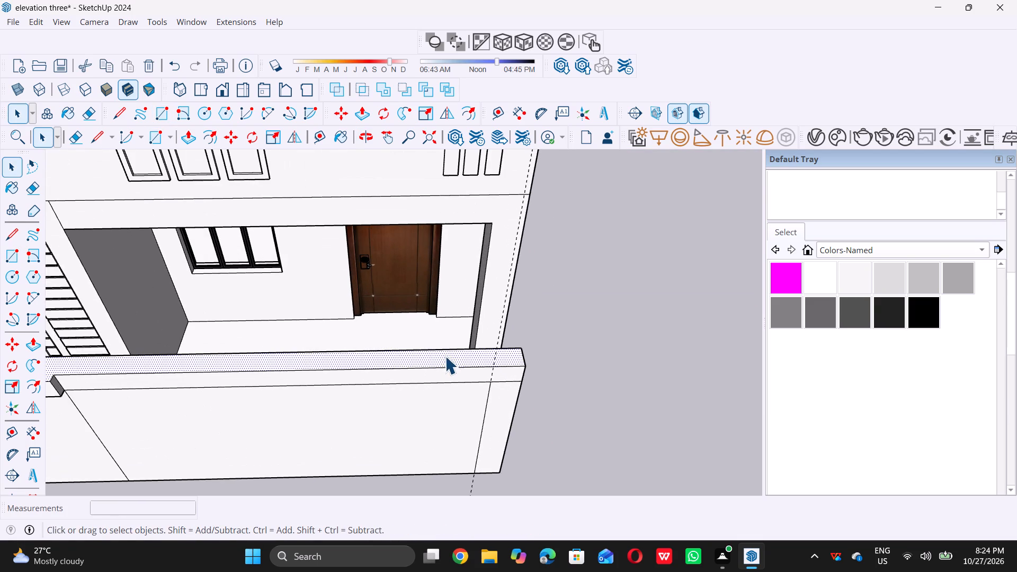
{"action": "key", "text": "space"}
{"action": "middle_click_drag", "start_coordinate": [522, 345], "coordinate": [634, 371]}
{"action": "scroll", "coordinate": [579, 351], "scroll_direction": "up", "scroll_amount": 4}
{"action": "scroll", "coordinate": [479, 328], "scroll_direction": "up", "scroll_amount": 5}
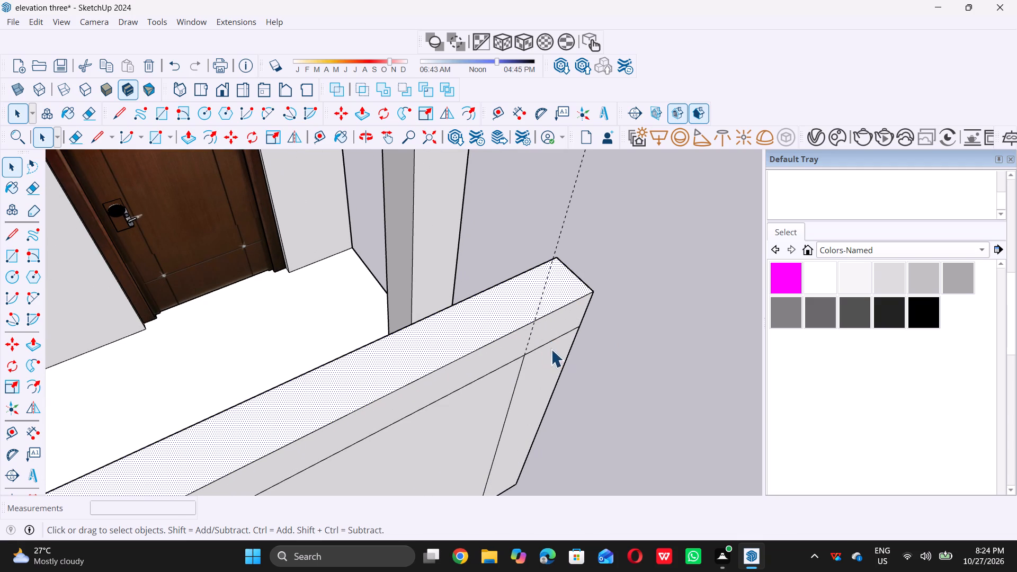
{"action": "key", "text": "t"}
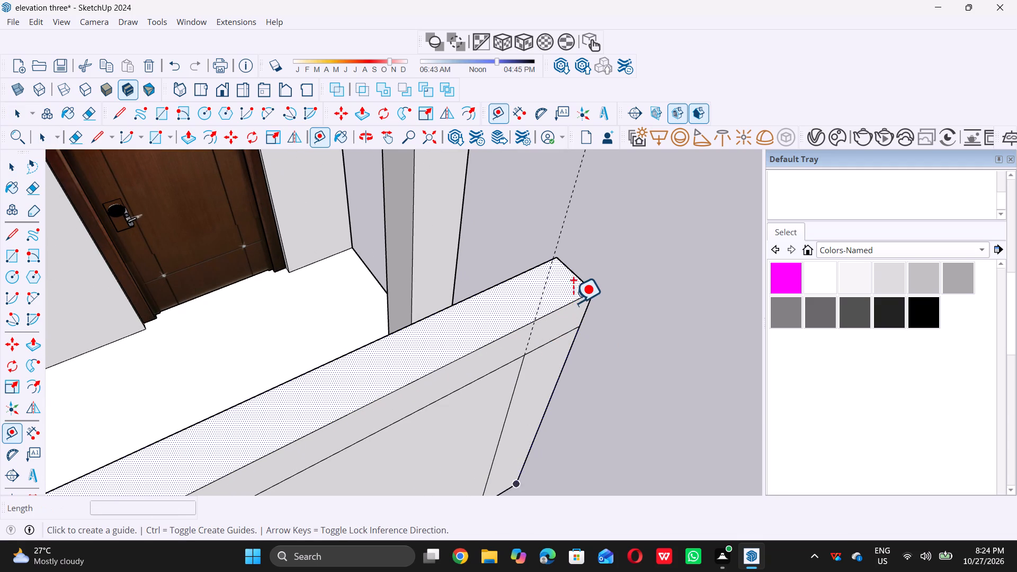
{"action": "left_click", "coordinate": [578, 279]}
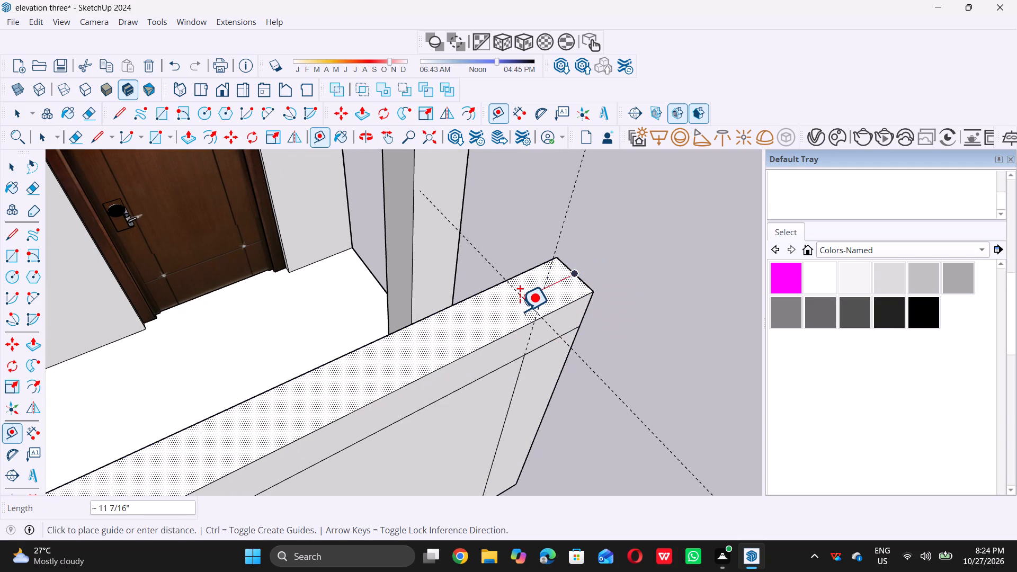
{"action": "left_click", "coordinate": [520, 311]}
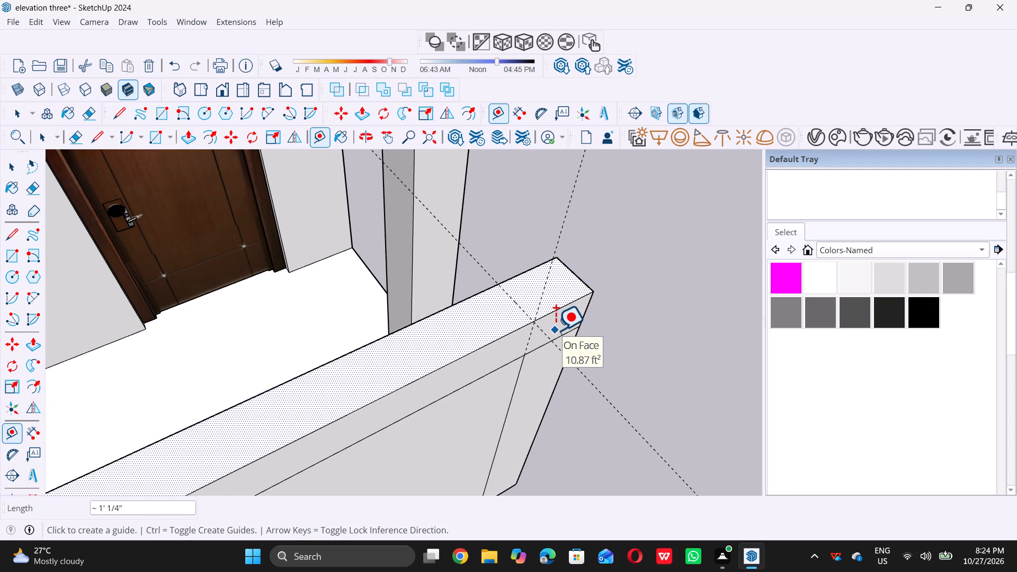
Draw a rectangle on the wall's top face from the guides' intersection to the inner corner at the wall's end.
{"action": "middle_click_drag", "start_coordinate": [536, 321], "coordinate": [447, 273]}
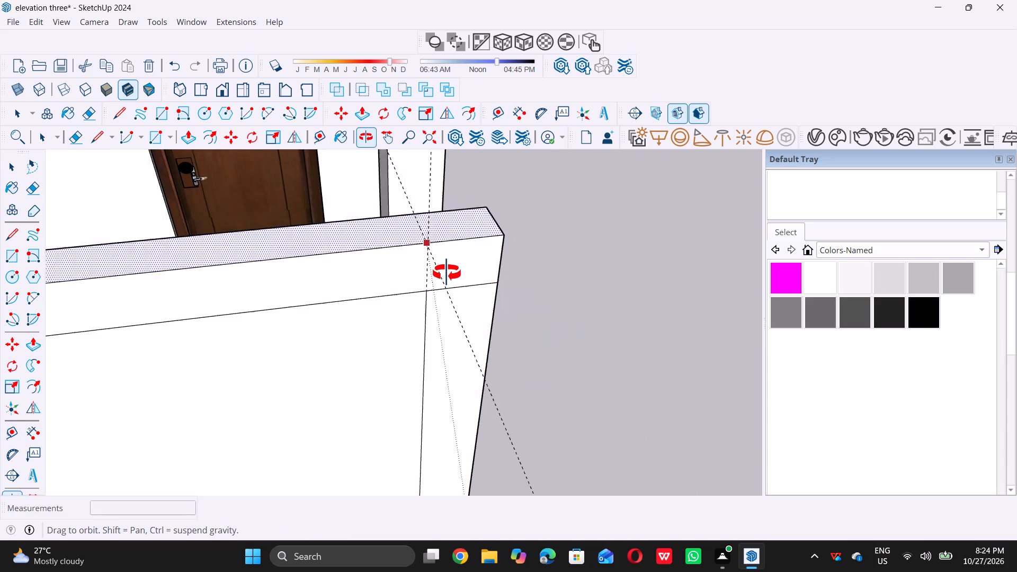
{"action": "middle_click_drag", "start_coordinate": [447, 273], "coordinate": [462, 297]}
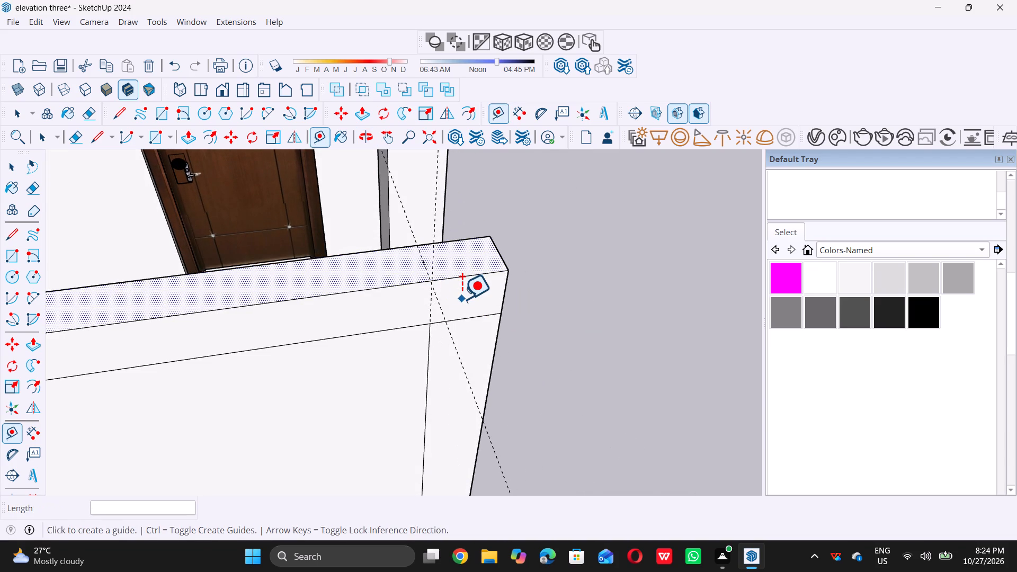
{"action": "key", "text": "r"}
{"action": "left_click", "coordinate": [435, 275]}
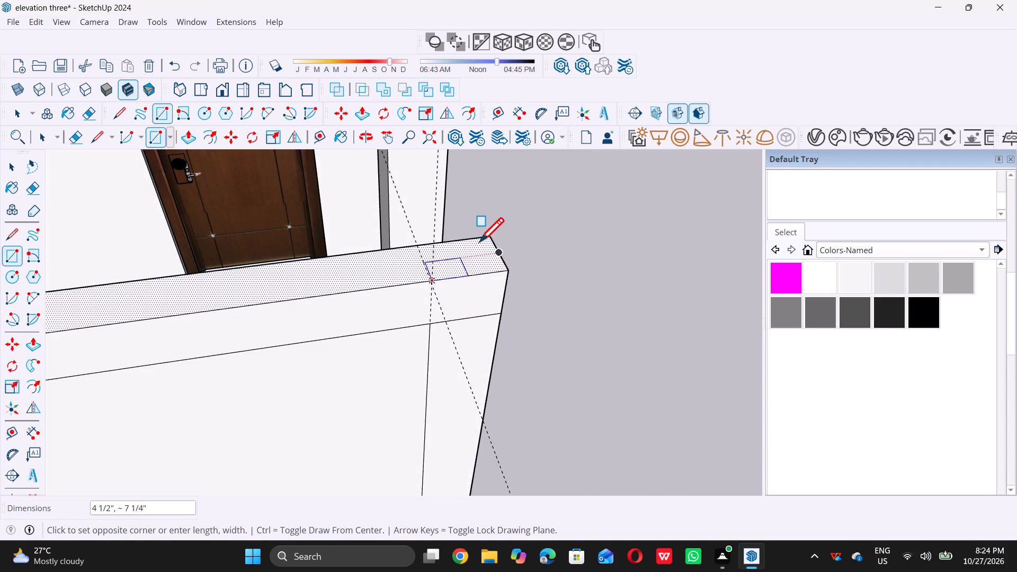
{"action": "triple_click", "coordinate": [488, 234]}
{"action": "key", "text": "space"}
{"action": "scroll", "coordinate": [477, 311], "scroll_direction": "down", "scroll_amount": 4}
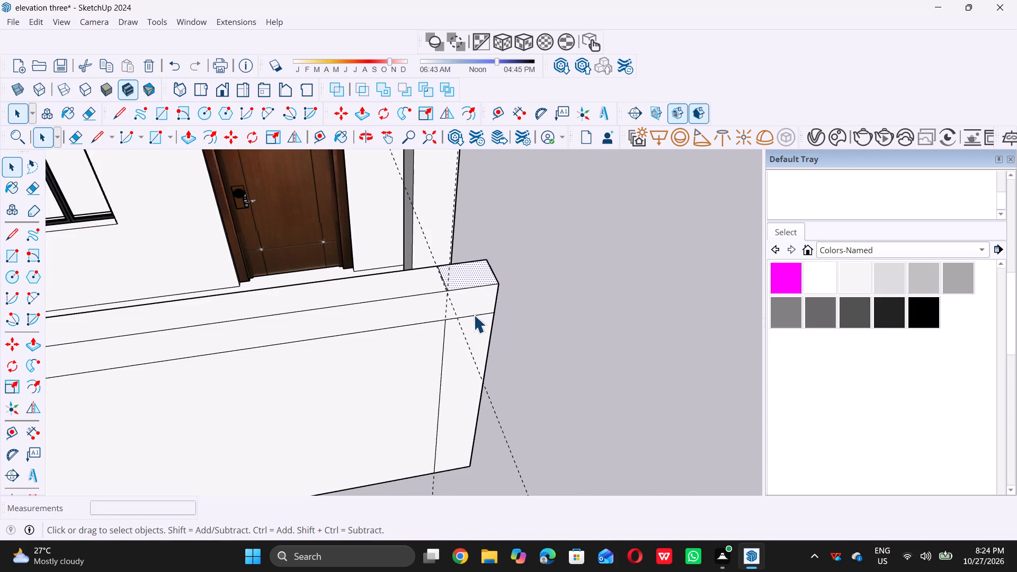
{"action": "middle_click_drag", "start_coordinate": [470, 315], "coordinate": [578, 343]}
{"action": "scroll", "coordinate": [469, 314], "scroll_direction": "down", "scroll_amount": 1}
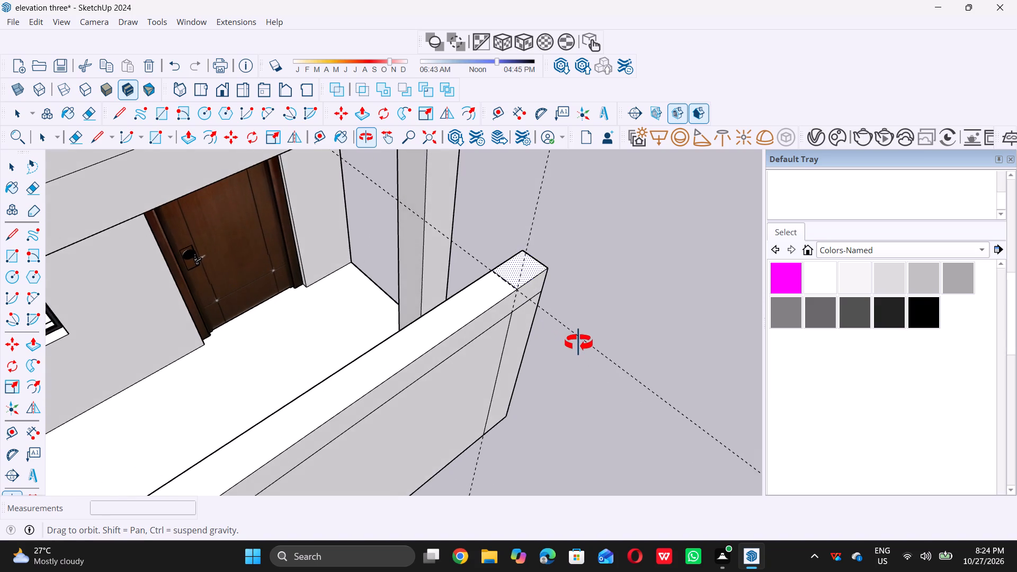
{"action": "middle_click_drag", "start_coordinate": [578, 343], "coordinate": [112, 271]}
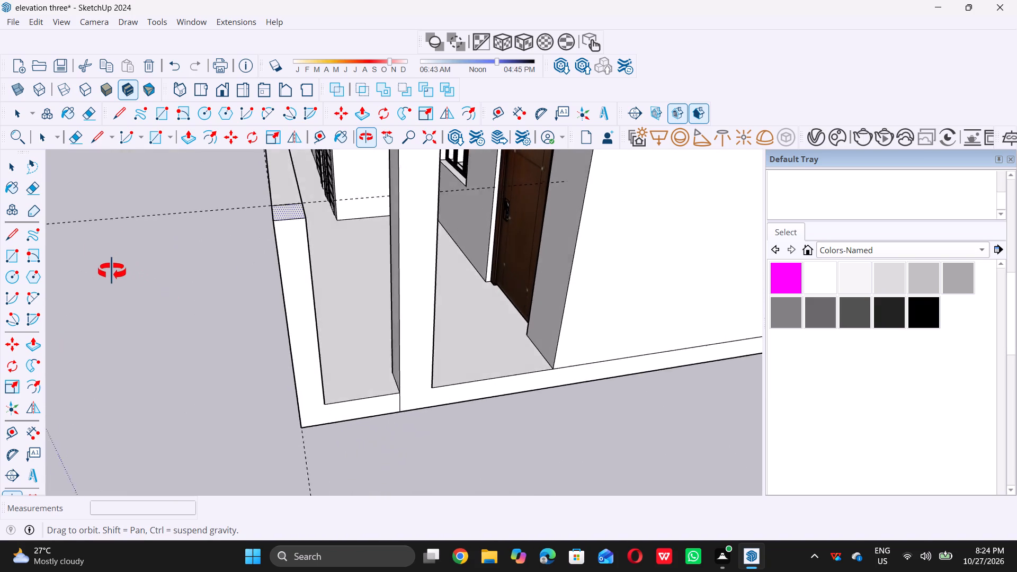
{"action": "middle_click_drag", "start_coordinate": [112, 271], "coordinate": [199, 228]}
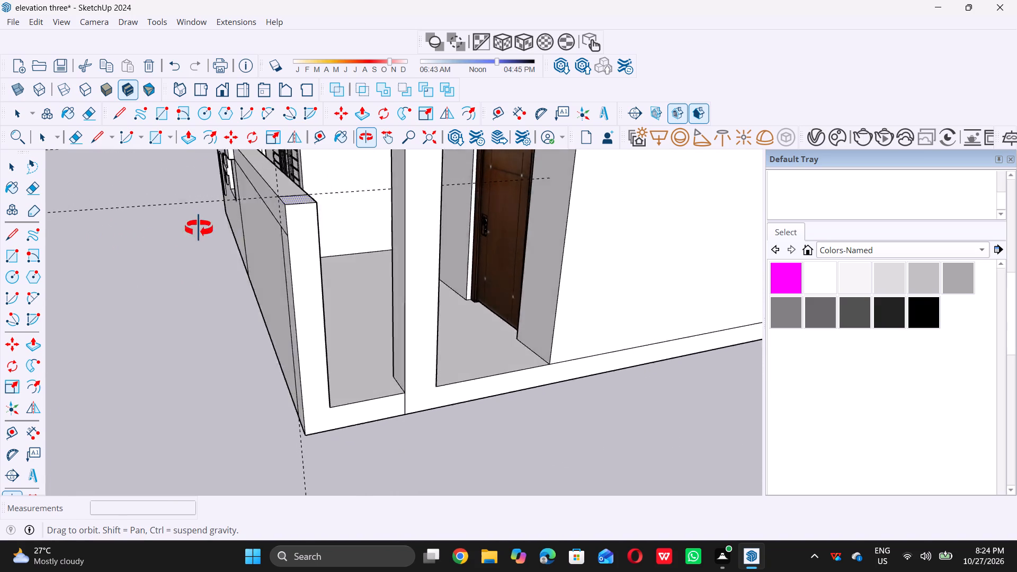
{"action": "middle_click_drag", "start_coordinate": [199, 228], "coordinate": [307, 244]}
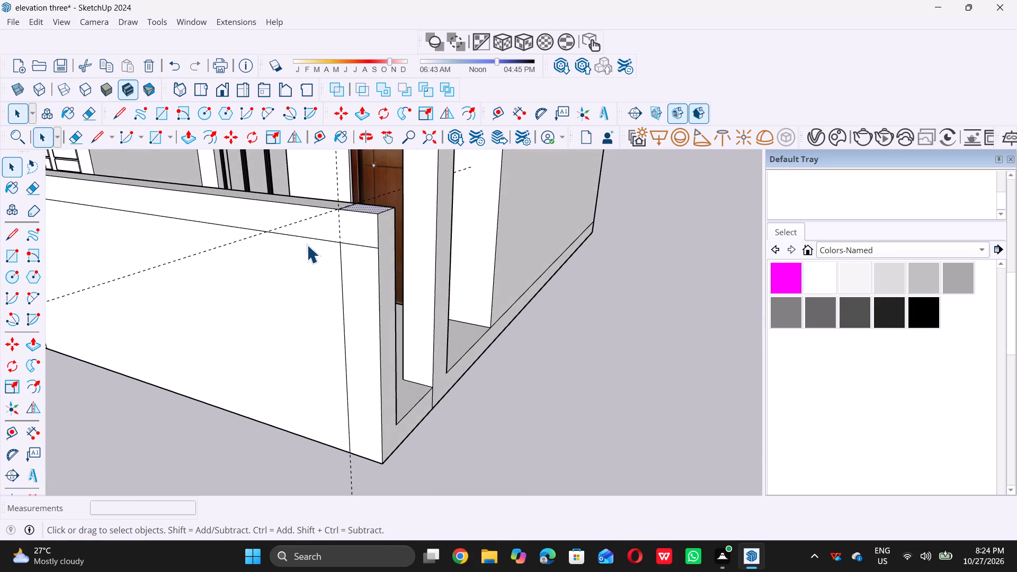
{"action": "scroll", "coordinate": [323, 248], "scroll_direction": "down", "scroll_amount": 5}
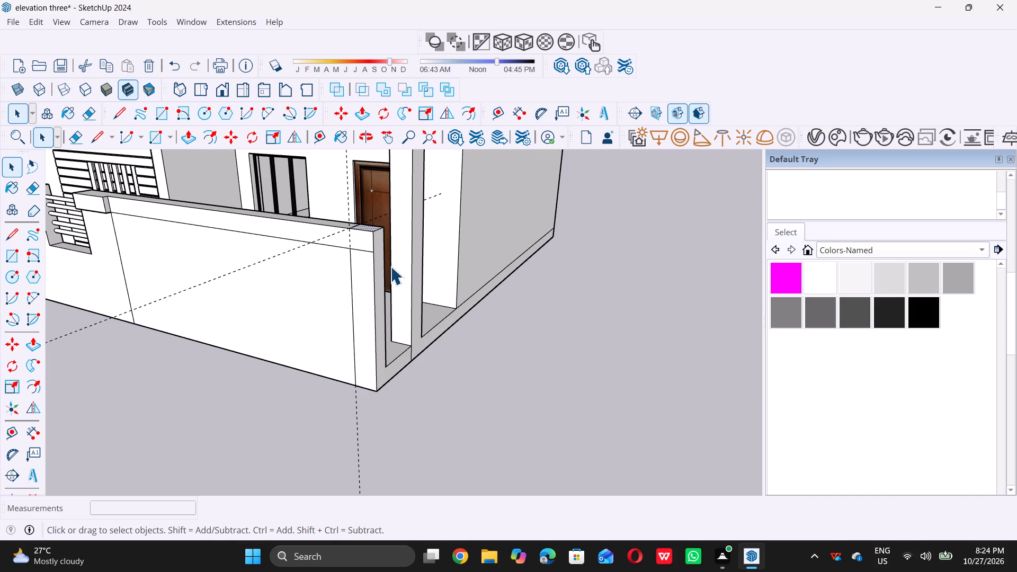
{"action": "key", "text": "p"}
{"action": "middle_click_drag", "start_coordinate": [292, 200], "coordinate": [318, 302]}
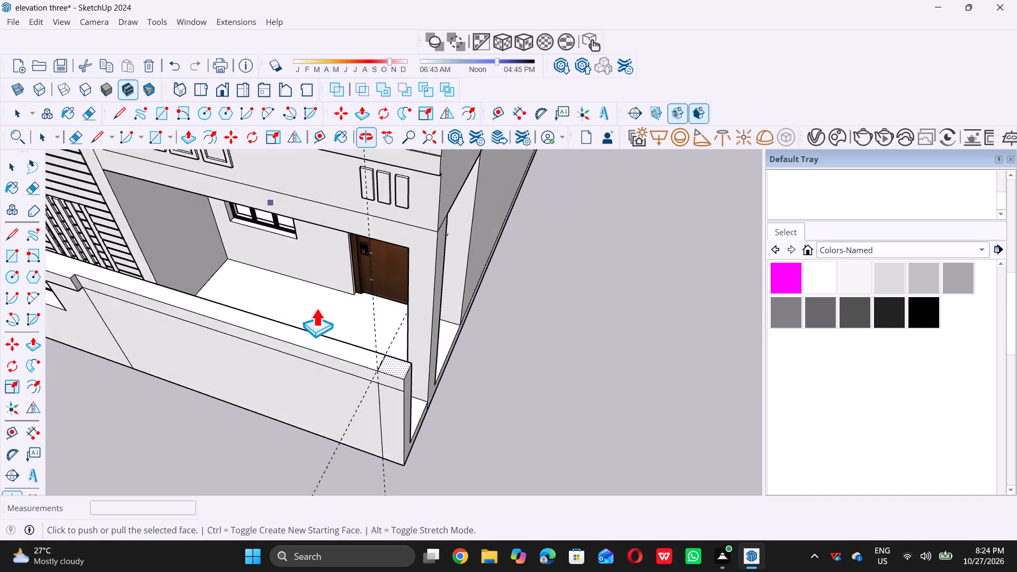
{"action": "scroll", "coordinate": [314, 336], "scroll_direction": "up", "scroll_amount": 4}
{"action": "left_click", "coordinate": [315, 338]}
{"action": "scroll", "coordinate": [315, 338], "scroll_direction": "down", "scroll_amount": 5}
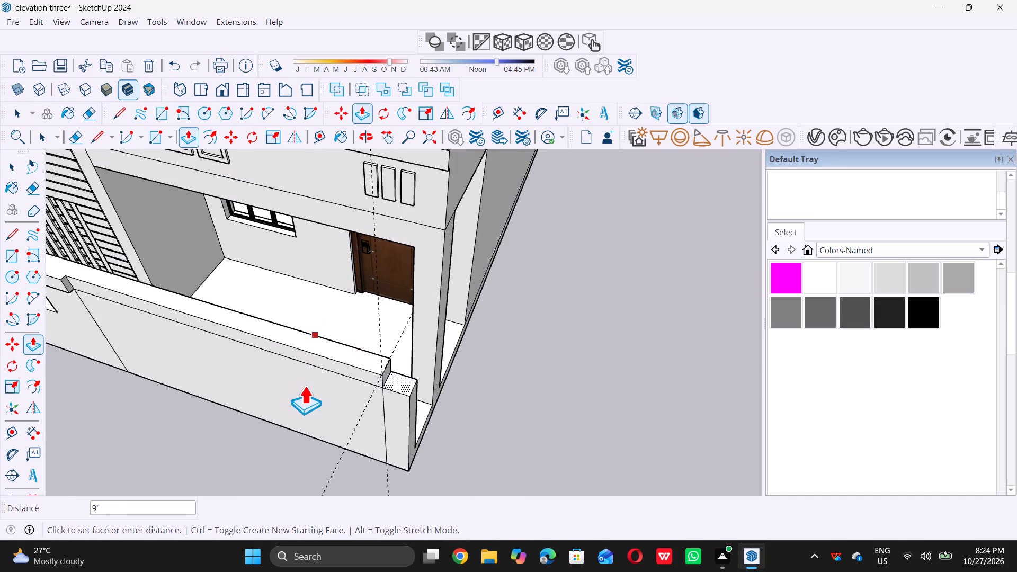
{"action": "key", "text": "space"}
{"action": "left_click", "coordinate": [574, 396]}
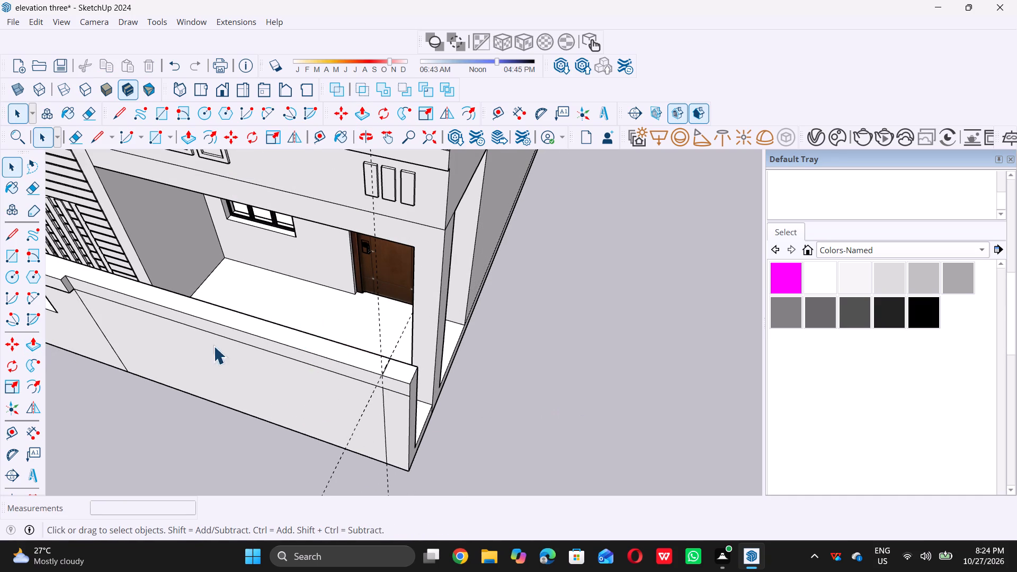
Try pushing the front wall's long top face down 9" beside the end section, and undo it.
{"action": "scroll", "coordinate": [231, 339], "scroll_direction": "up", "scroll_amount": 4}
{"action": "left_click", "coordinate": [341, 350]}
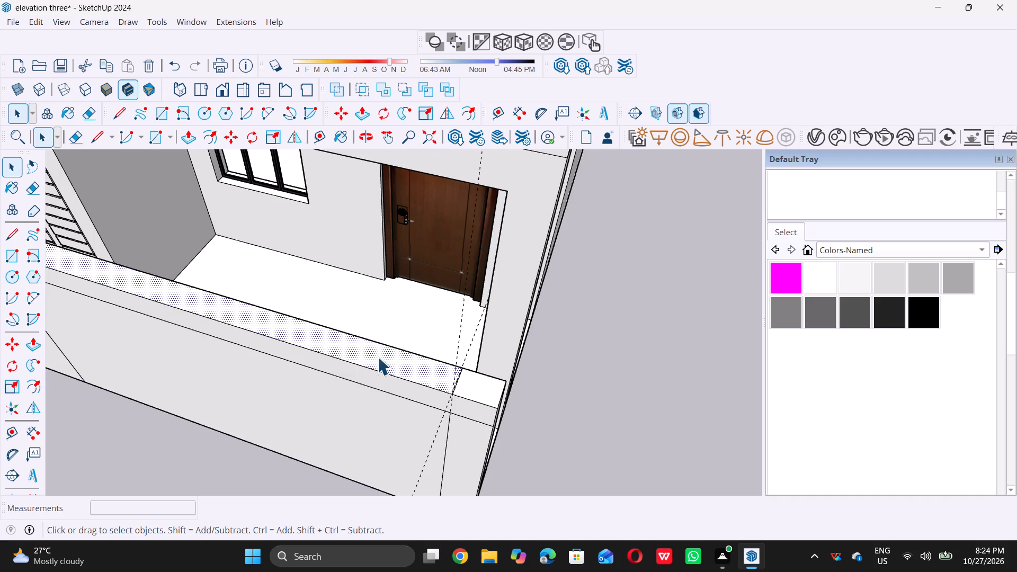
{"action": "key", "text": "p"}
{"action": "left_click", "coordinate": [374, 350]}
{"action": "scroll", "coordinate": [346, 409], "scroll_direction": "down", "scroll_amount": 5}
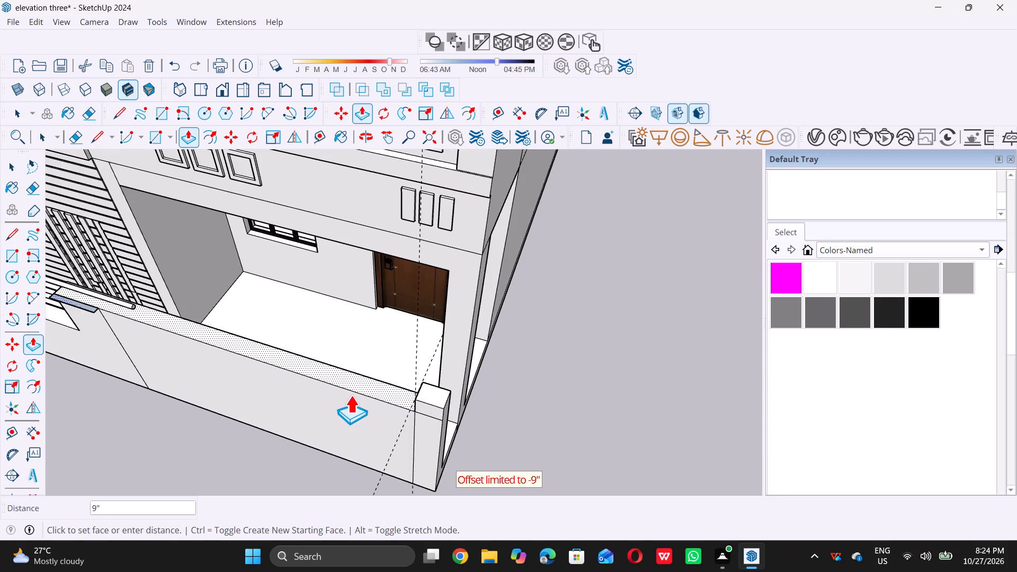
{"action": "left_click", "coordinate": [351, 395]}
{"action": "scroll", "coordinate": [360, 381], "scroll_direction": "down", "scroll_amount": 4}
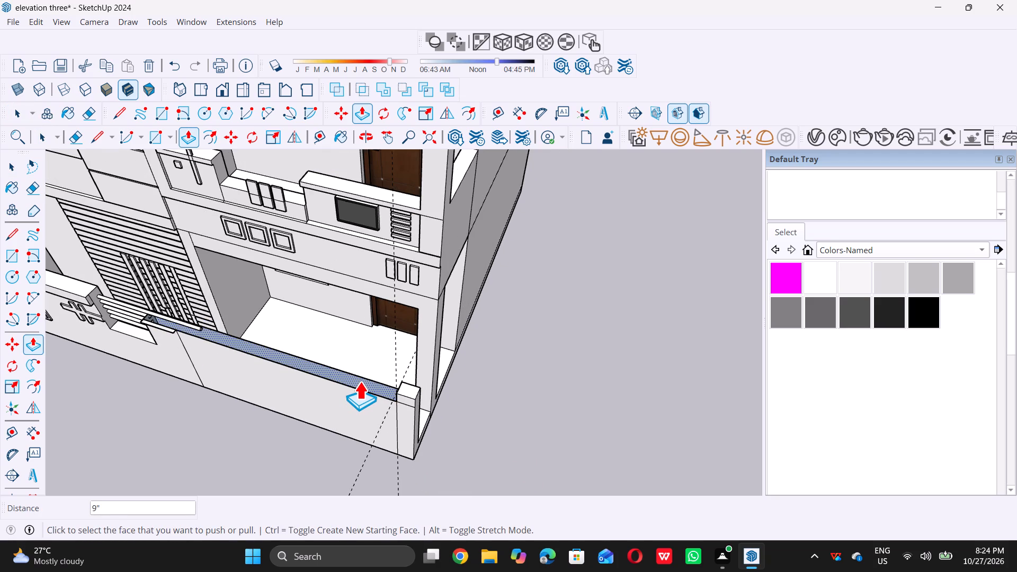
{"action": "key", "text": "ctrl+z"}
Draw a 9" line across the front wall's top face at the vertical division beside the barred notch.
{"action": "scroll", "coordinate": [334, 383], "scroll_direction": "down", "scroll_amount": 4}
{"action": "middle_click_drag", "start_coordinate": [318, 392], "coordinate": [328, 335]}
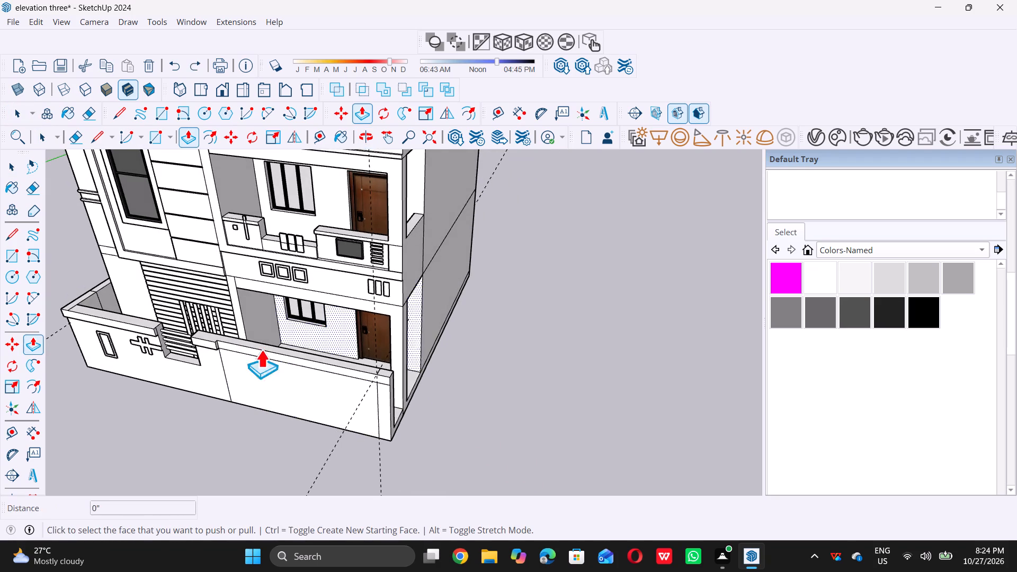
{"action": "scroll", "coordinate": [208, 358], "scroll_direction": "up", "scroll_amount": 9}
{"action": "key", "text": "space"}
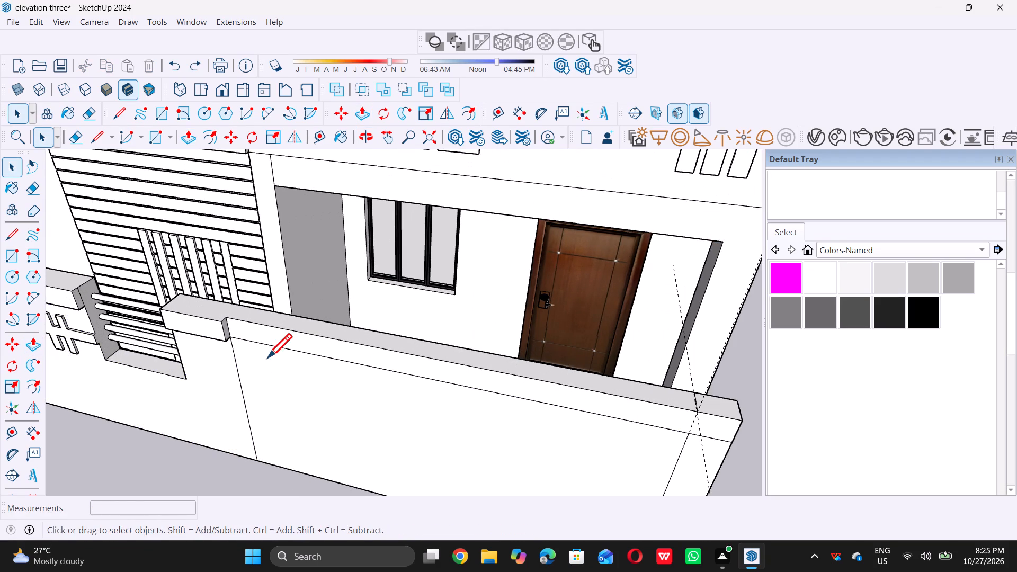
{"action": "key", "text": "l"}
{"action": "left_click", "coordinate": [226, 315]}
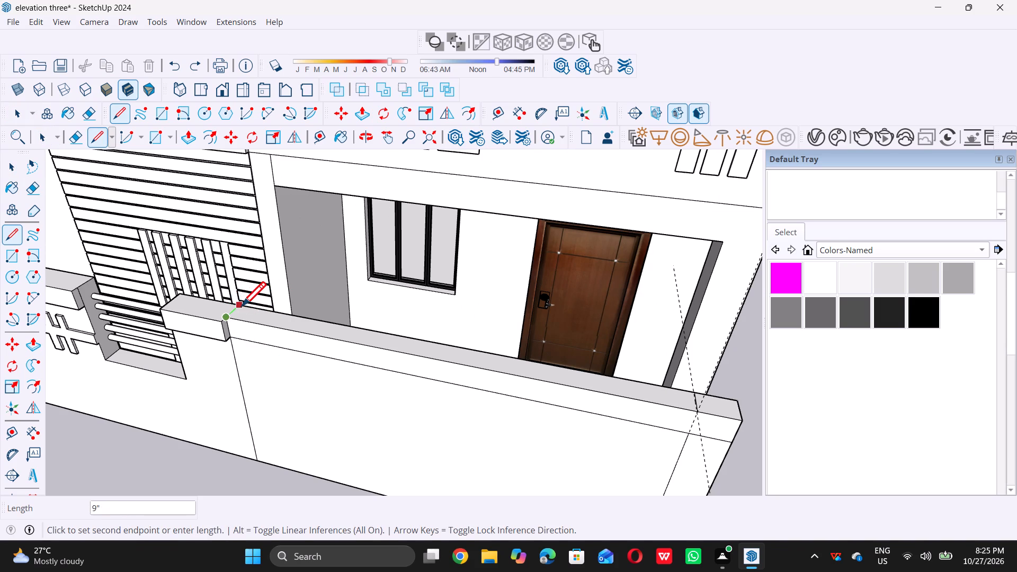
{"action": "double_click", "coordinate": [242, 306]}
{"action": "key", "text": "space"}
Push the wall's top face between the new dividing line and the end section down 9".
{"action": "middle_click_drag", "start_coordinate": [372, 337], "coordinate": [368, 343]}
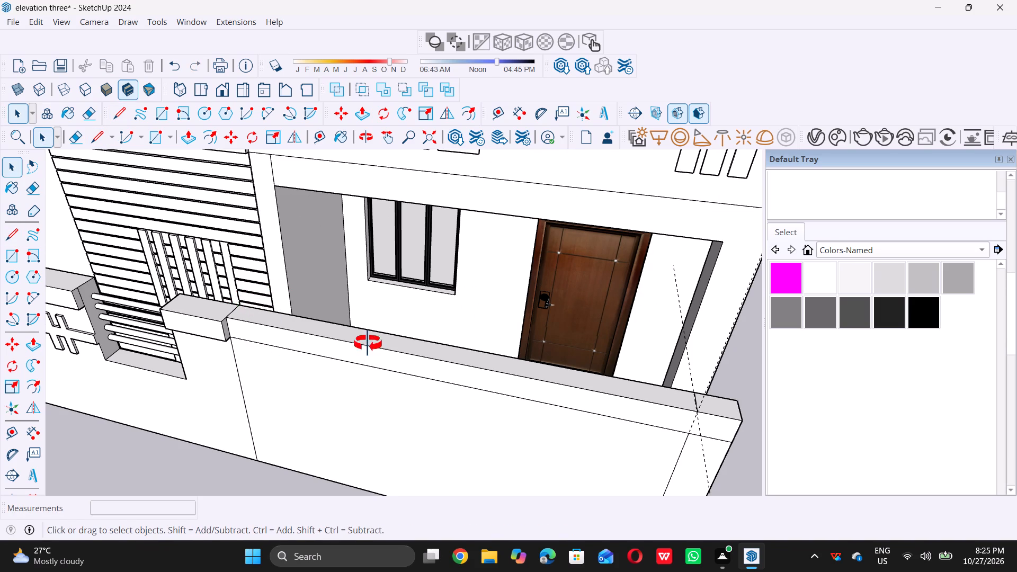
{"action": "middle_click_drag", "start_coordinate": [368, 343], "coordinate": [349, 374]}
{"action": "scroll", "coordinate": [351, 373], "scroll_direction": "up", "scroll_amount": 4}
{"action": "left_click", "coordinate": [365, 358]}
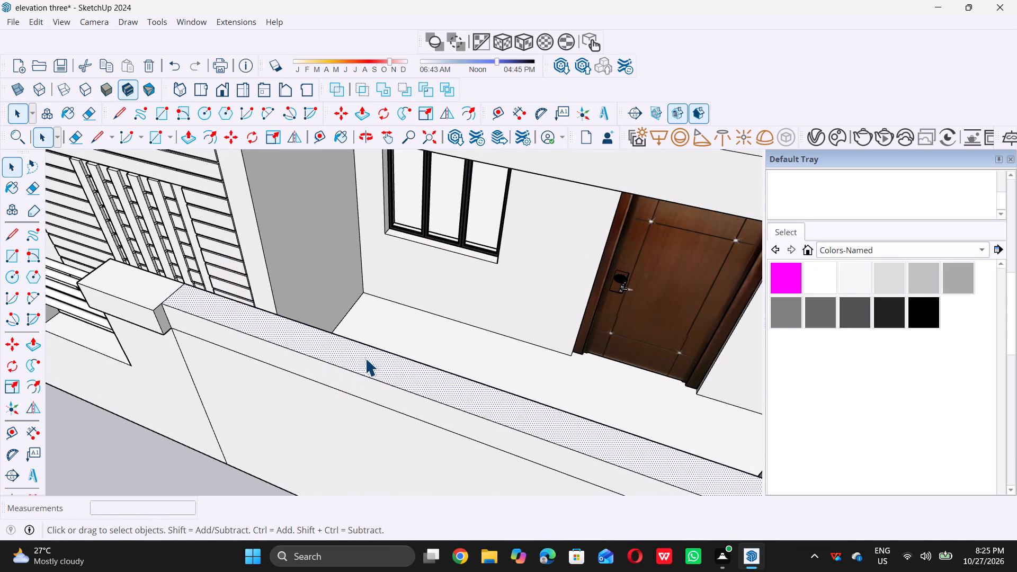
{"action": "key", "text": "p"}
{"action": "left_click", "coordinate": [367, 358]}
{"action": "scroll", "coordinate": [326, 417], "scroll_direction": "down", "scroll_amount": 3}
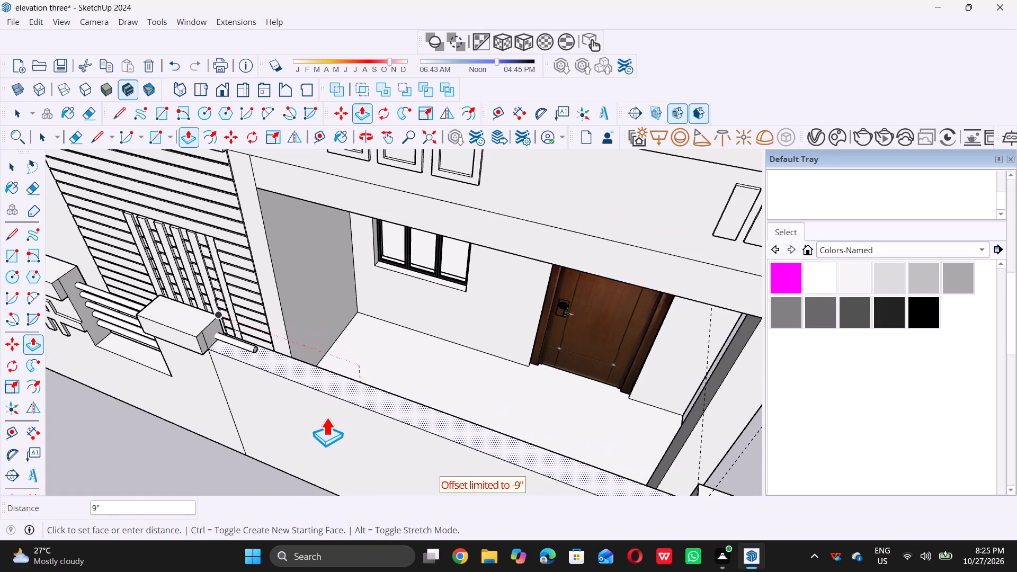
{"action": "scroll", "coordinate": [326, 417], "scroll_direction": "down", "scroll_amount": 6}
{"action": "middle_click_drag", "start_coordinate": [326, 417], "coordinate": [351, 376]}
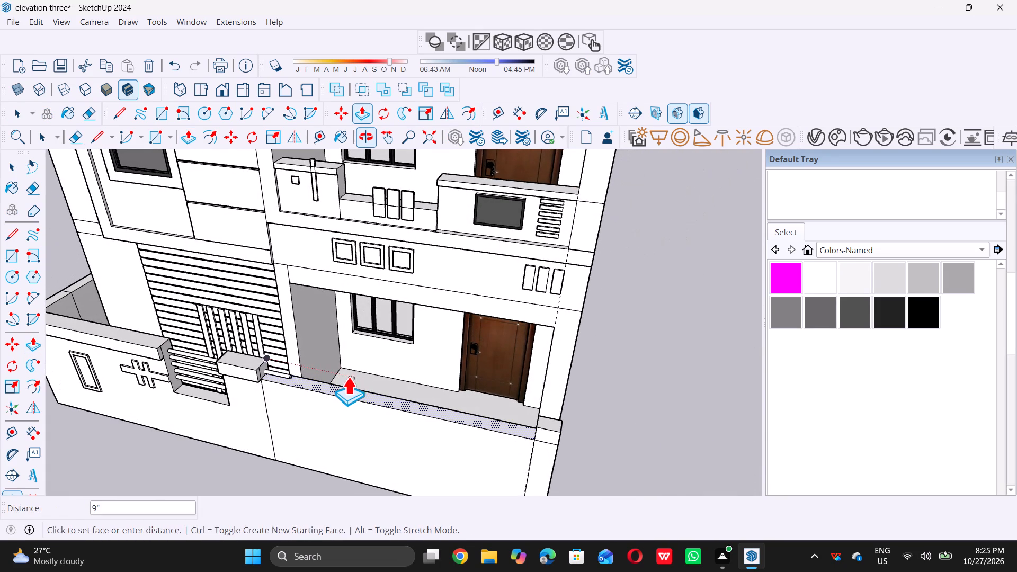
{"action": "double_click", "coordinate": [344, 386]}
{"action": "left_click_drag", "start_coordinate": [343, 388], "coordinate": [340, 406]}
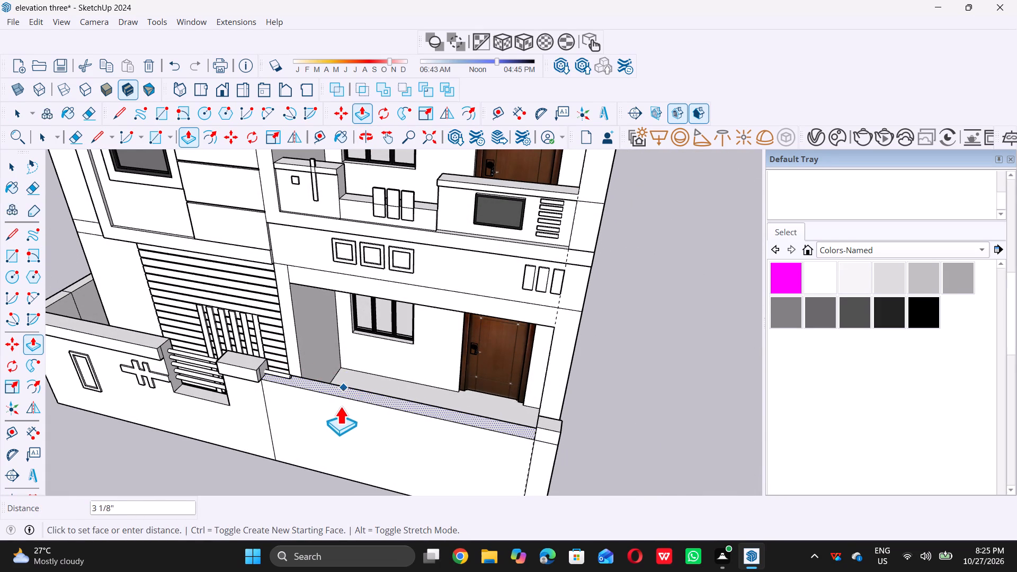
{"action": "left_click_drag", "start_coordinate": [340, 406], "coordinate": [337, 425]}
{"action": "scroll", "coordinate": [350, 394], "scroll_direction": "up", "scroll_amount": 4}
{"action": "left_click", "coordinate": [351, 392]}
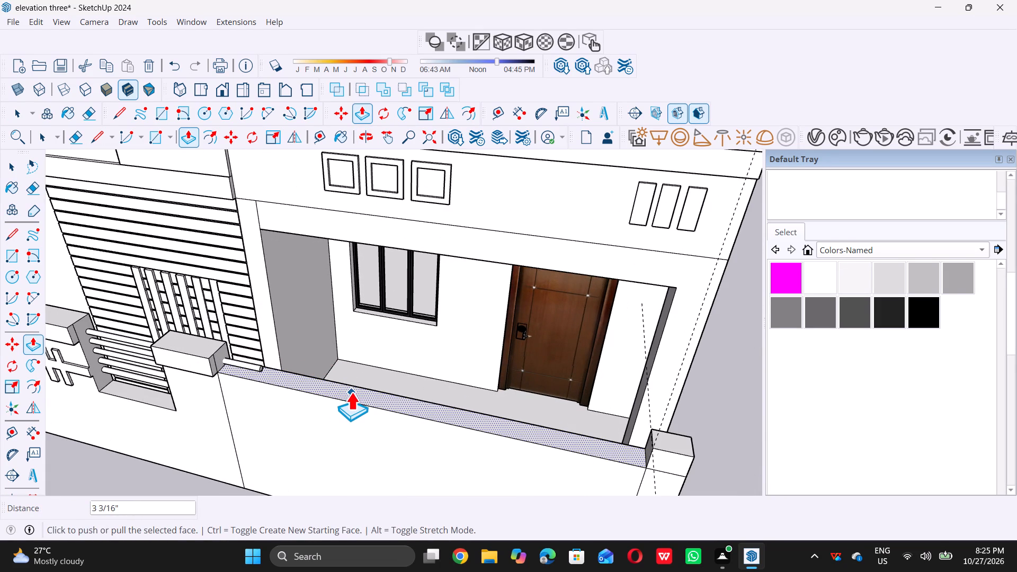
{"action": "scroll", "coordinate": [326, 436], "scroll_direction": "down", "scroll_amount": 14}
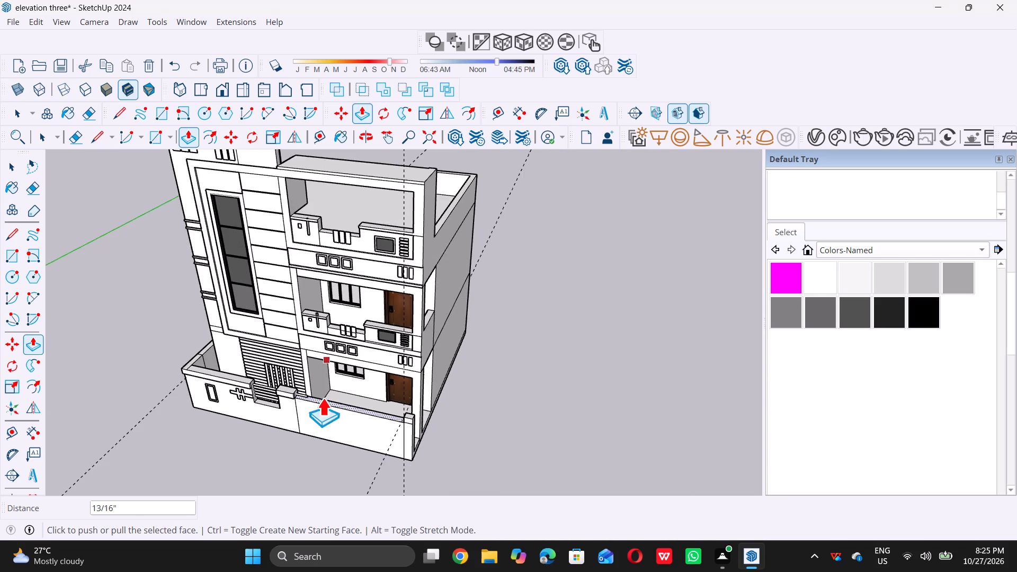
{"action": "scroll", "coordinate": [328, 445], "scroll_direction": "up", "scroll_amount": 8}
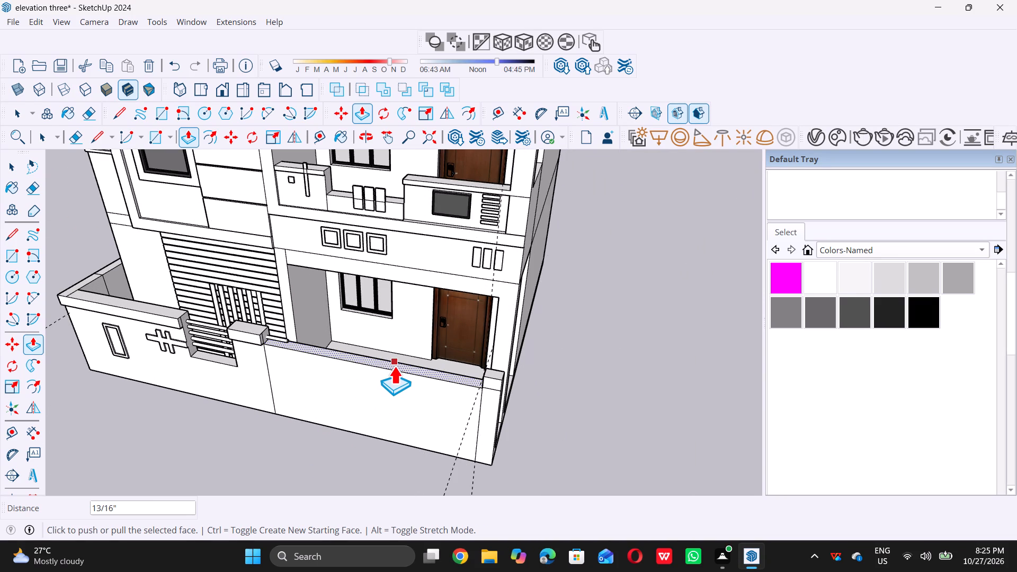
Lower the same wall section further to a low sill level with the porch floor, leaving the end section standing.
{"action": "left_click", "coordinate": [394, 366]}
{"action": "triple_click", "coordinate": [351, 454]}
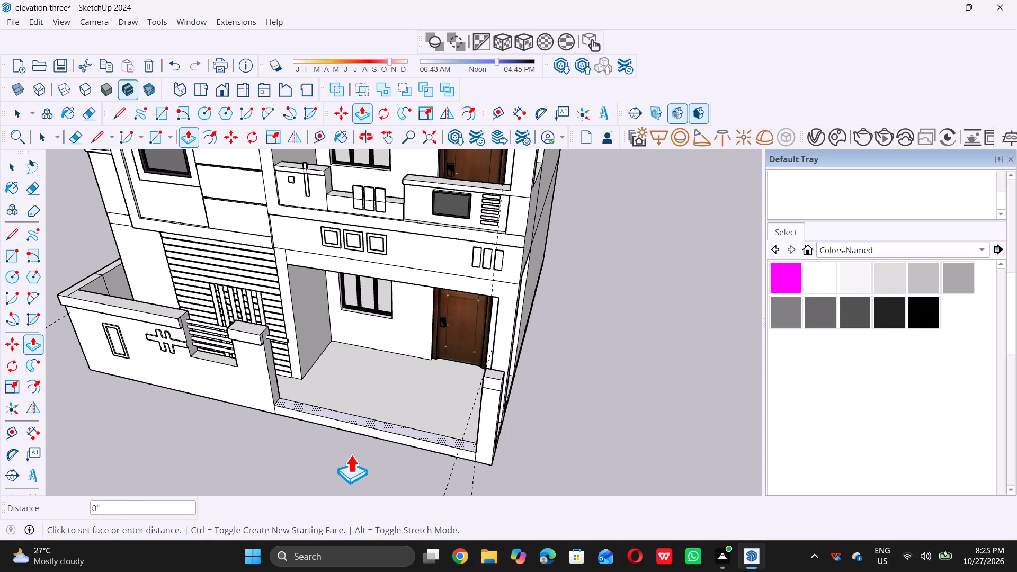
{"action": "scroll", "coordinate": [372, 422], "scroll_direction": "up", "scroll_amount": 4}
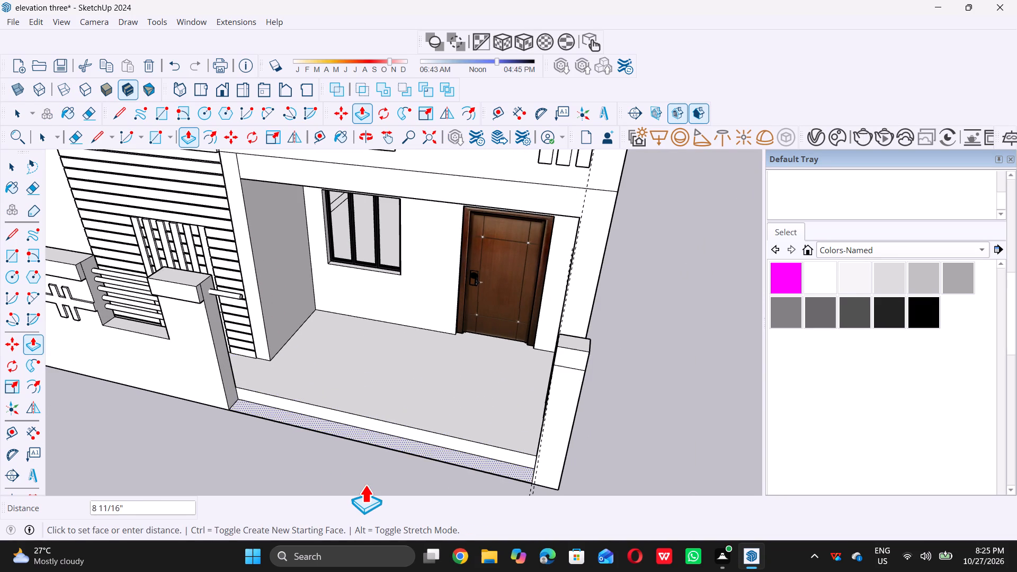
{"action": "left_click", "coordinate": [405, 476]}
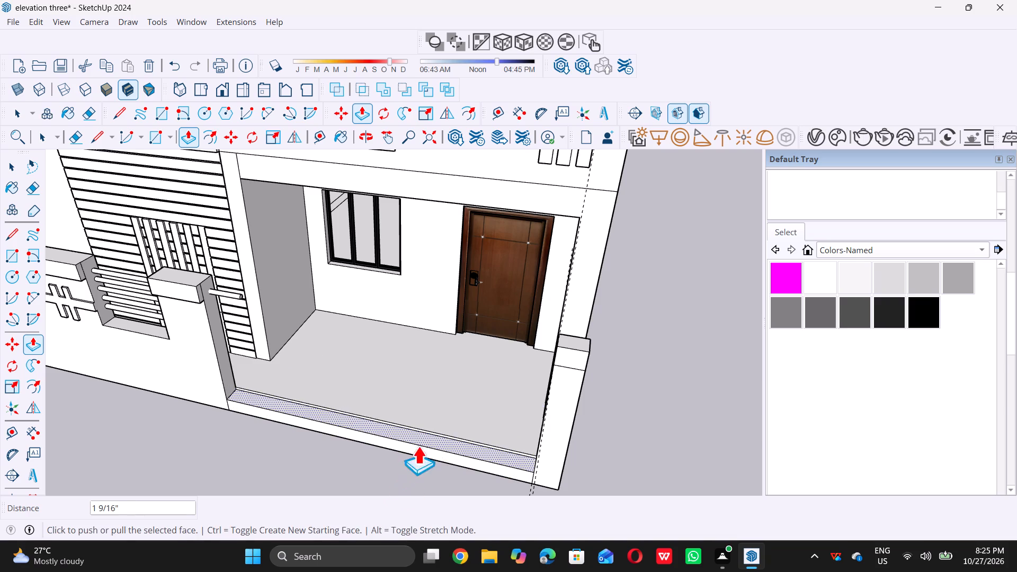
{"action": "middle_click_drag", "start_coordinate": [444, 404], "coordinate": [418, 434]}
{"action": "scroll", "coordinate": [413, 444], "scroll_direction": "up", "scroll_amount": 11}
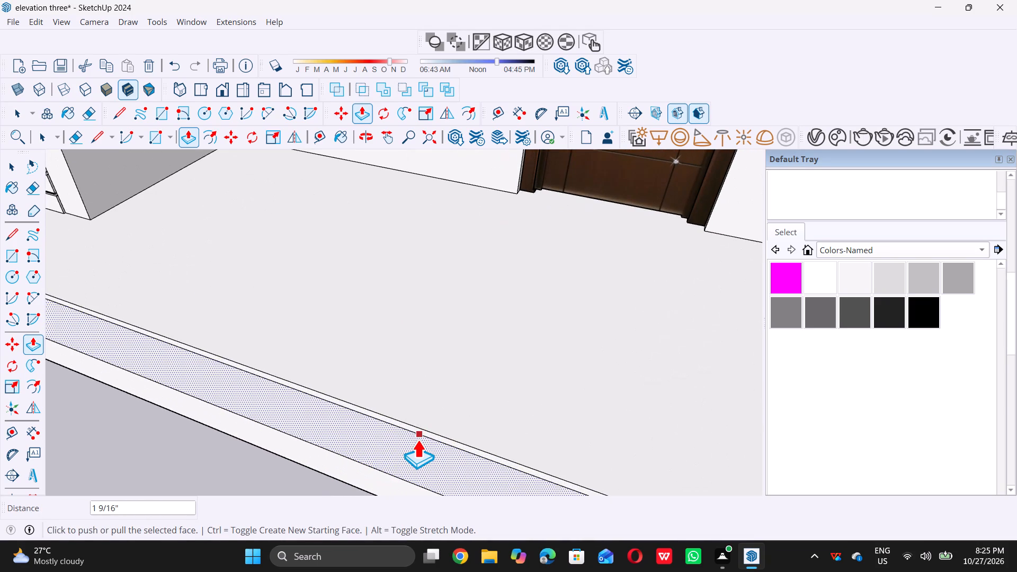
{"action": "left_click", "coordinate": [417, 440]}
{"action": "left_click", "coordinate": [420, 430]}
{"action": "key", "text": "space"}
{"action": "scroll", "coordinate": [439, 457], "scroll_direction": "down", "scroll_amount": 15}
{"action": "scroll", "coordinate": [299, 415], "scroll_direction": "up", "scroll_amount": 1}
{"action": "middle_click_drag", "start_coordinate": [299, 415], "coordinate": [346, 403]}
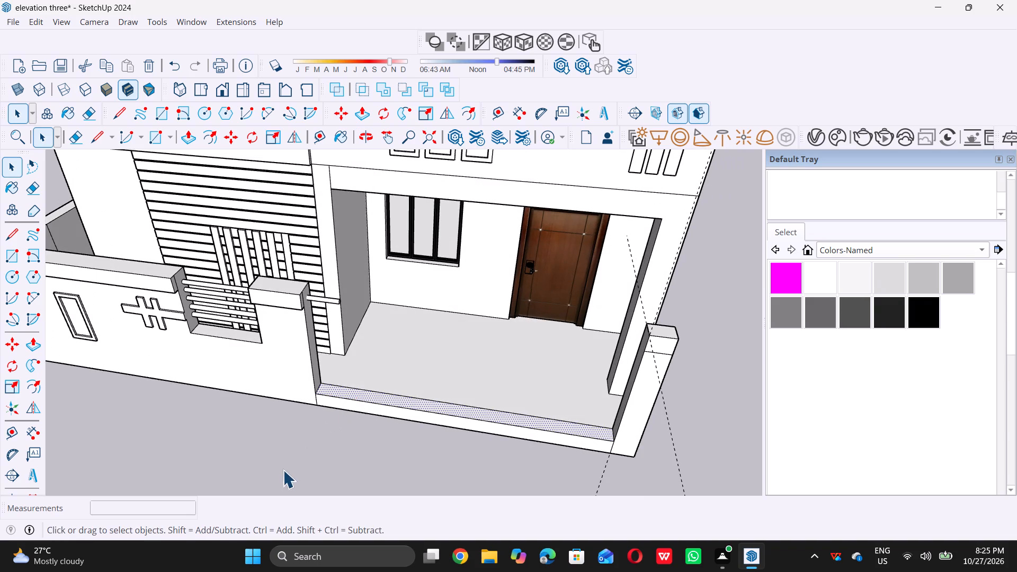
{"action": "double_click", "coordinate": [294, 459]}
Push the protruding round bar's end face back about 1' 5" until flush with the side of the remaining wall.
{"action": "scroll", "coordinate": [357, 309], "scroll_direction": "up", "scroll_amount": 9}
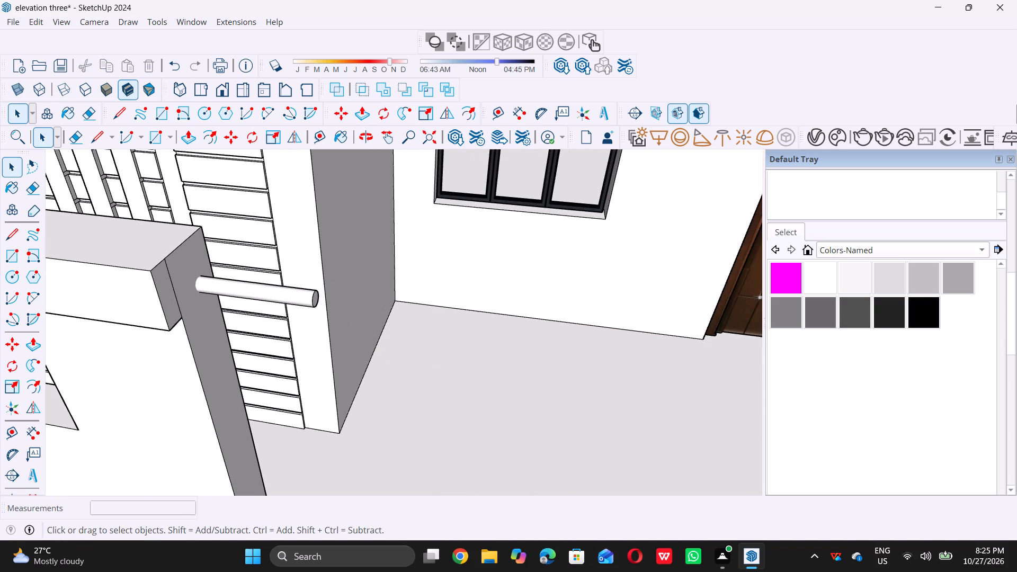
{"action": "triple_click", "coordinate": [314, 301]}
{"action": "left_click", "coordinate": [314, 301]}
{"action": "double_click", "coordinate": [312, 303]}
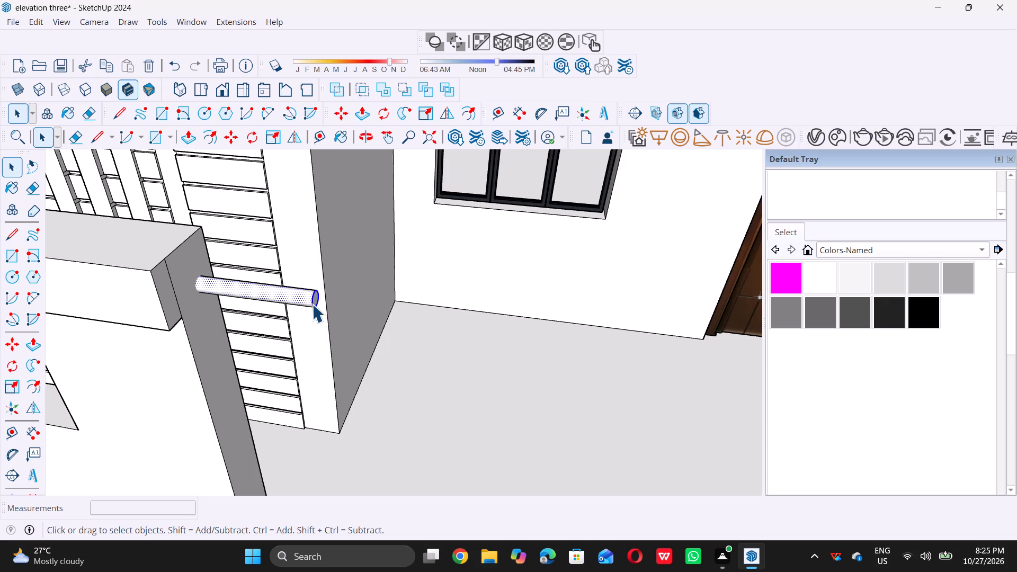
{"action": "double_click", "coordinate": [315, 302]}
{"action": "scroll", "coordinate": [323, 298], "scroll_direction": "down", "scroll_amount": 9}
{"action": "left_click", "coordinate": [246, 447]}
{"action": "scroll", "coordinate": [320, 320], "scroll_direction": "up", "scroll_amount": 2}
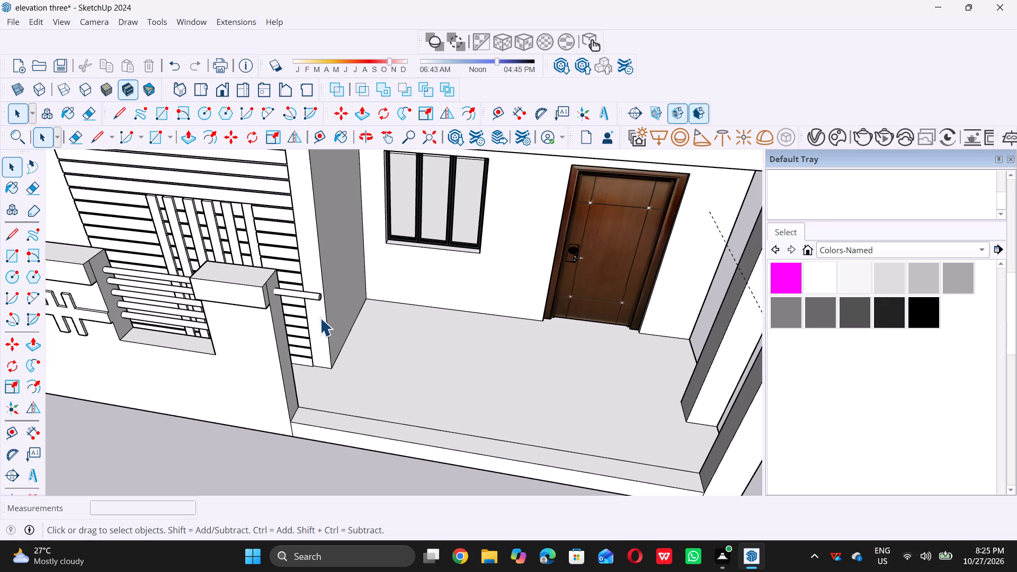
{"action": "scroll", "coordinate": [320, 318], "scroll_direction": "up", "scroll_amount": 7}
{"action": "left_click", "coordinate": [322, 255]}
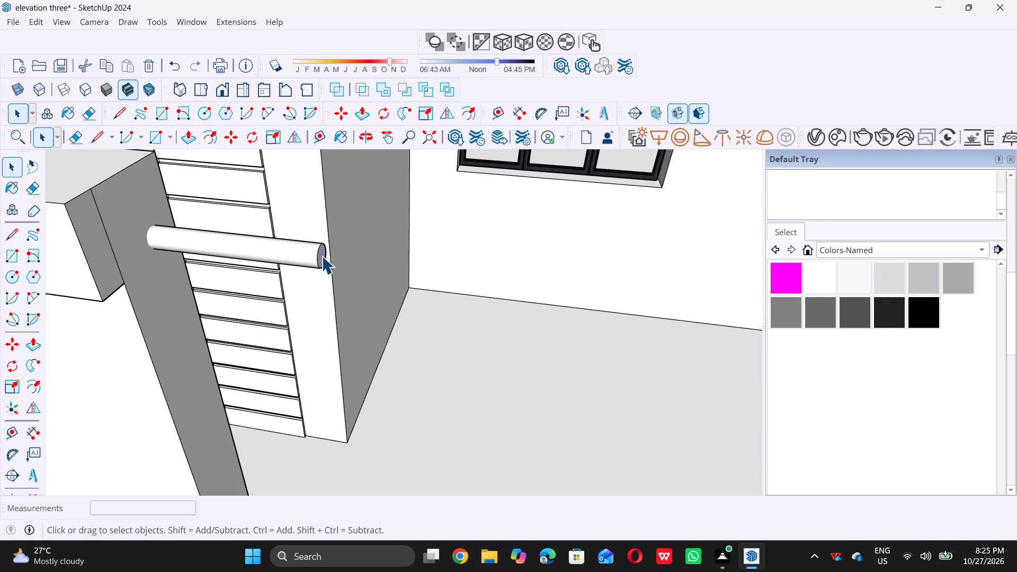
{"action": "key", "text": "p"}
{"action": "left_click", "coordinate": [319, 260]}
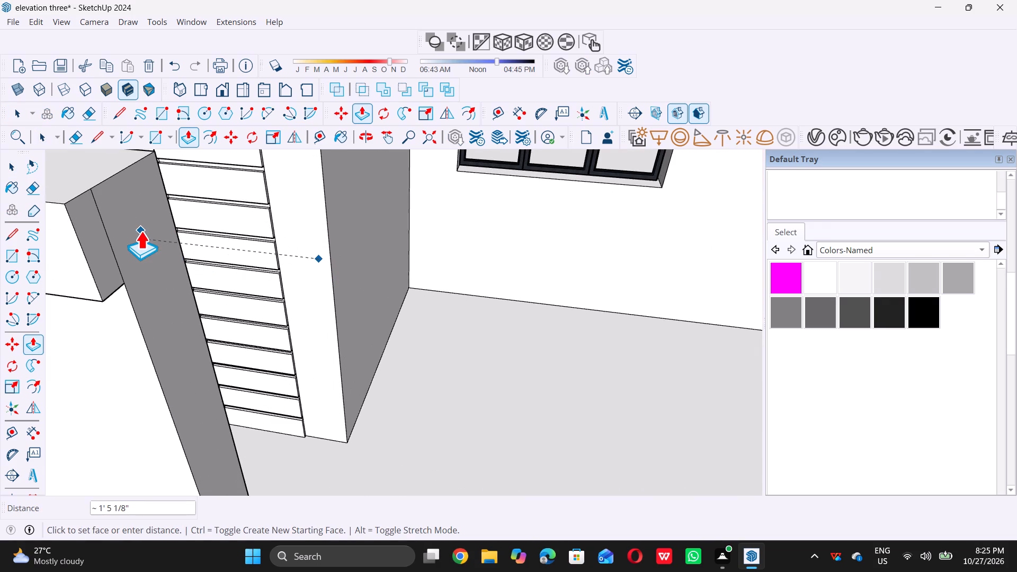
{"action": "left_click", "coordinate": [142, 231]}
{"action": "key", "text": "space"}
{"action": "scroll", "coordinate": [256, 325], "scroll_direction": "down", "scroll_amount": 12}
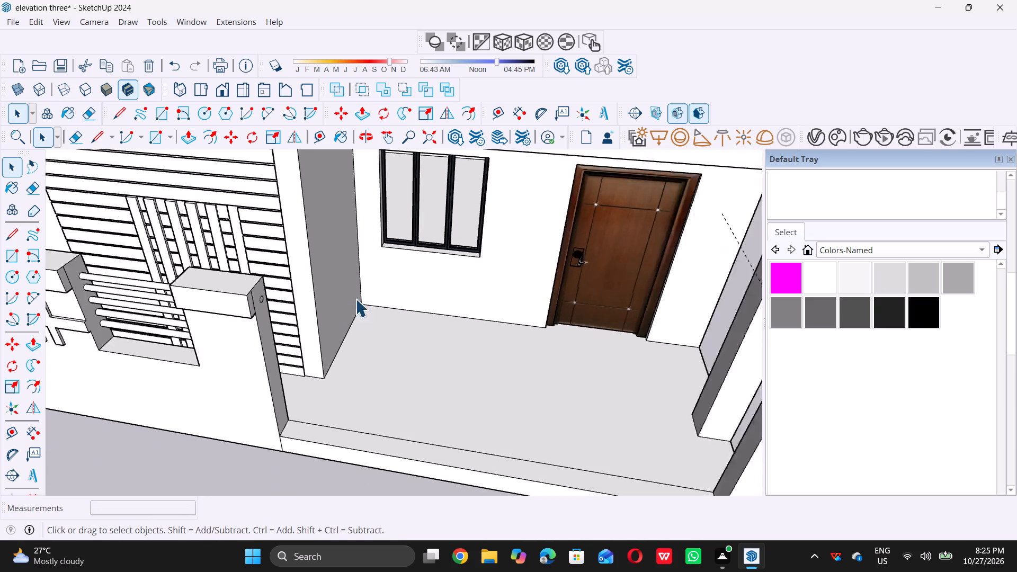
Delete all guide lines around the front boundary wall and porch.
{"action": "scroll", "coordinate": [355, 299], "scroll_direction": "down", "scroll_amount": 10}
{"action": "middle_click_drag", "start_coordinate": [414, 394], "coordinate": [514, 291]}
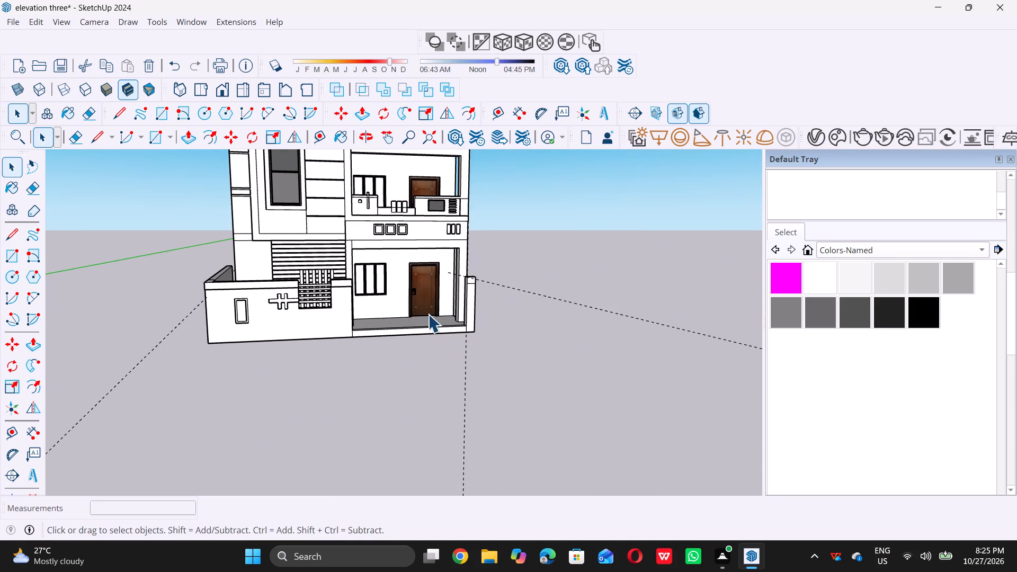
{"action": "scroll", "coordinate": [439, 311], "scroll_direction": "up", "scroll_amount": 6}
{"action": "scroll", "coordinate": [474, 262], "scroll_direction": "up", "scroll_amount": 1}
{"action": "middle_click", "coordinate": [475, 256]}
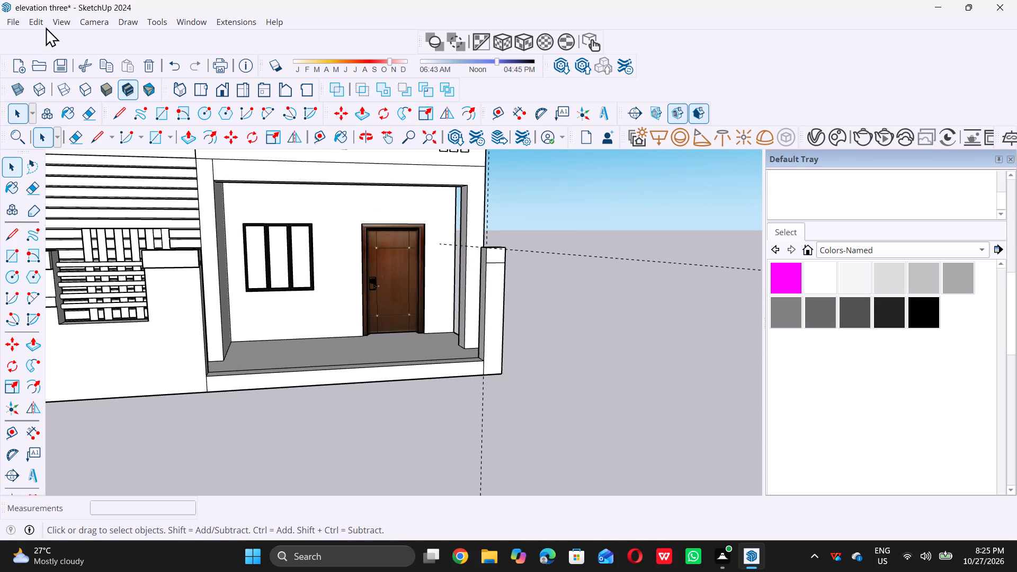
{"action": "left_click", "coordinate": [33, 24]}
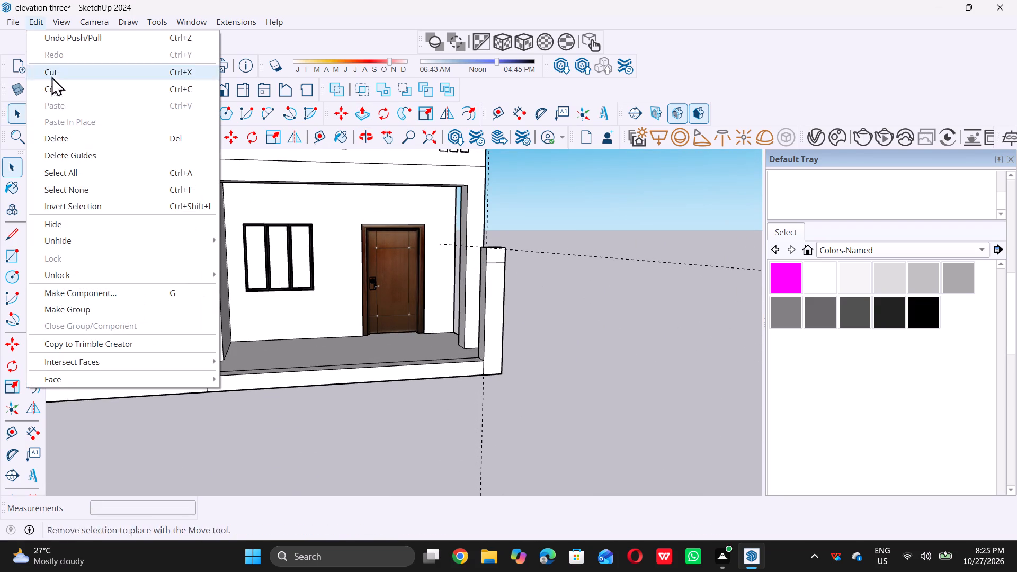
{"action": "left_click", "coordinate": [58, 153]}
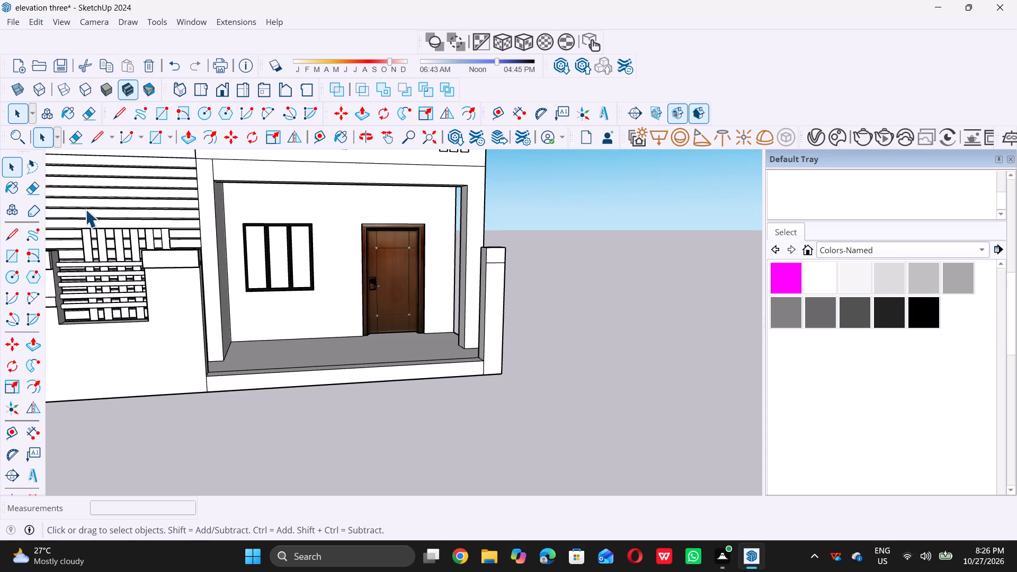
Place a horizontal guide 2" below the top edge on the front face of the end pillar.
{"action": "scroll", "coordinate": [197, 251], "scroll_direction": "down", "scroll_amount": 6}
{"action": "middle_click_drag", "start_coordinate": [405, 311], "coordinate": [449, 352]}
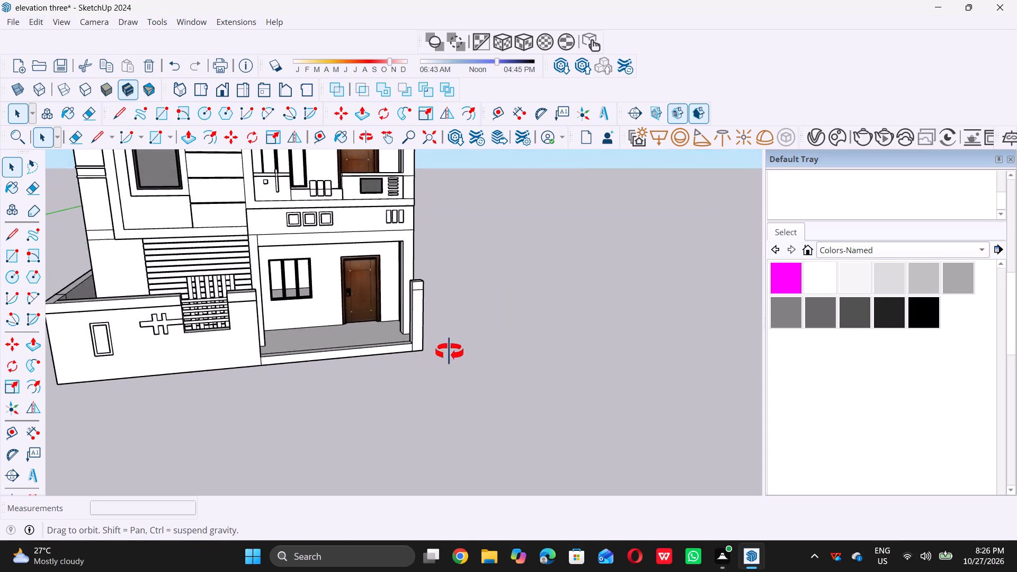
{"action": "middle_click_drag", "start_coordinate": [449, 352], "coordinate": [468, 356]}
{"action": "scroll", "coordinate": [393, 280], "scroll_direction": "up", "scroll_amount": 9}
{"action": "middle_click_drag", "start_coordinate": [394, 291], "coordinate": [416, 293]}
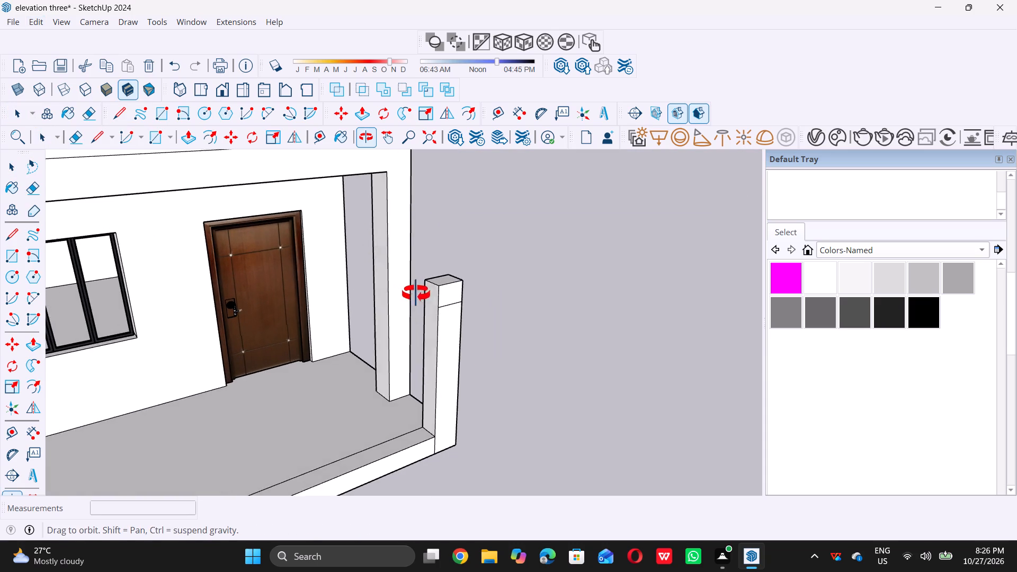
{"action": "middle_click_drag", "start_coordinate": [416, 293], "coordinate": [439, 293]}
{"action": "scroll", "coordinate": [441, 292], "scroll_direction": "up", "scroll_amount": 1}
{"action": "key", "text": "t"}
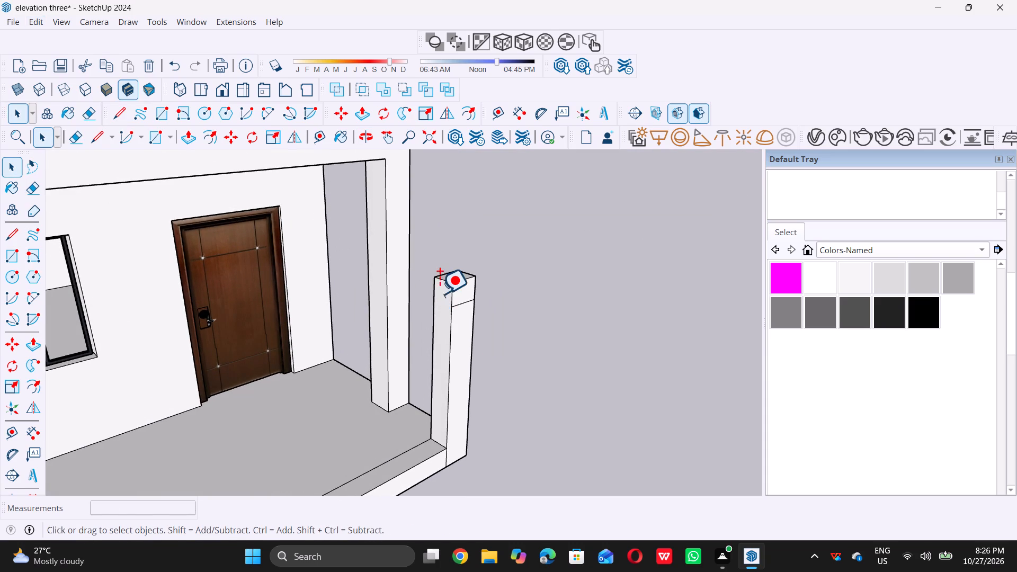
{"action": "scroll", "coordinate": [435, 288], "scroll_direction": "up", "scroll_amount": 3}
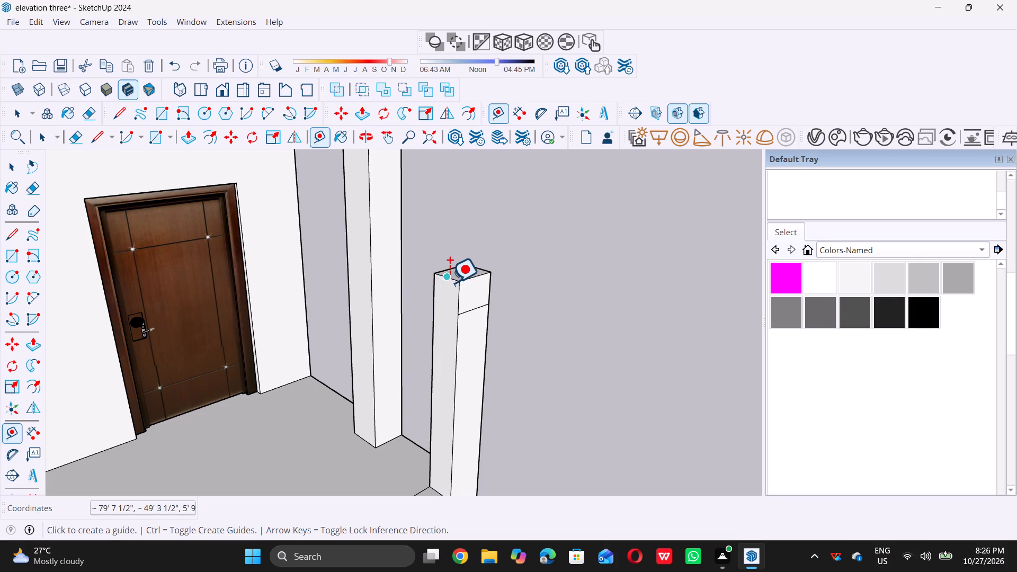
{"action": "scroll", "coordinate": [445, 281], "scroll_direction": "up", "scroll_amount": 3}
{"action": "left_click", "coordinate": [445, 281]}
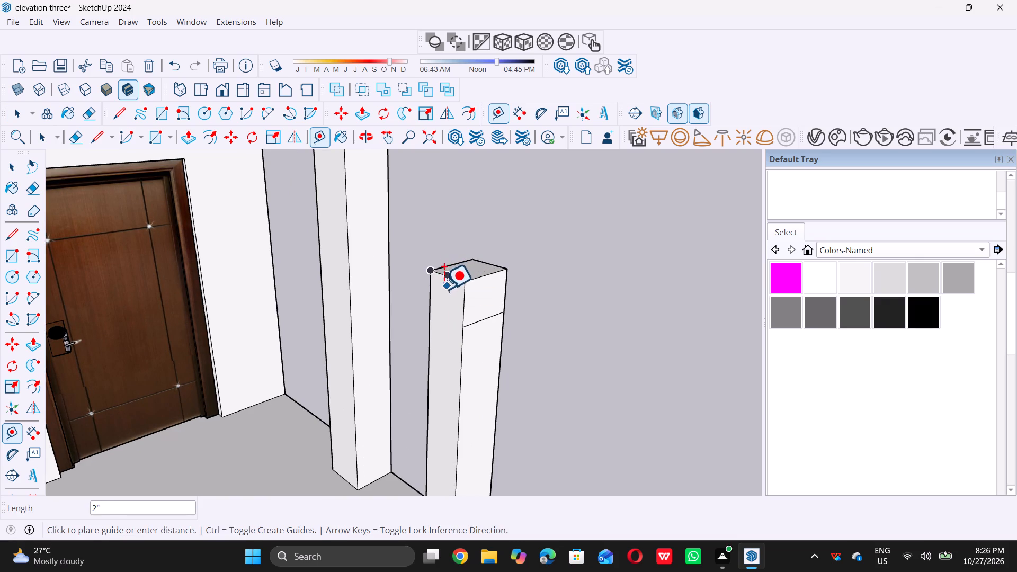
{"action": "key", "text": "space"}
{"action": "key", "text": "t"}
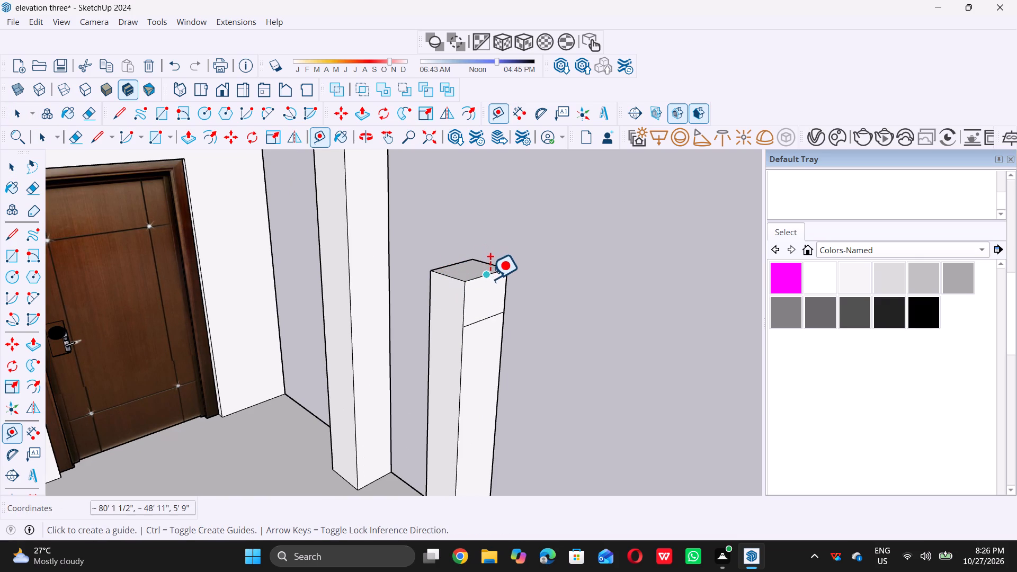
{"action": "left_click", "coordinate": [490, 279]}
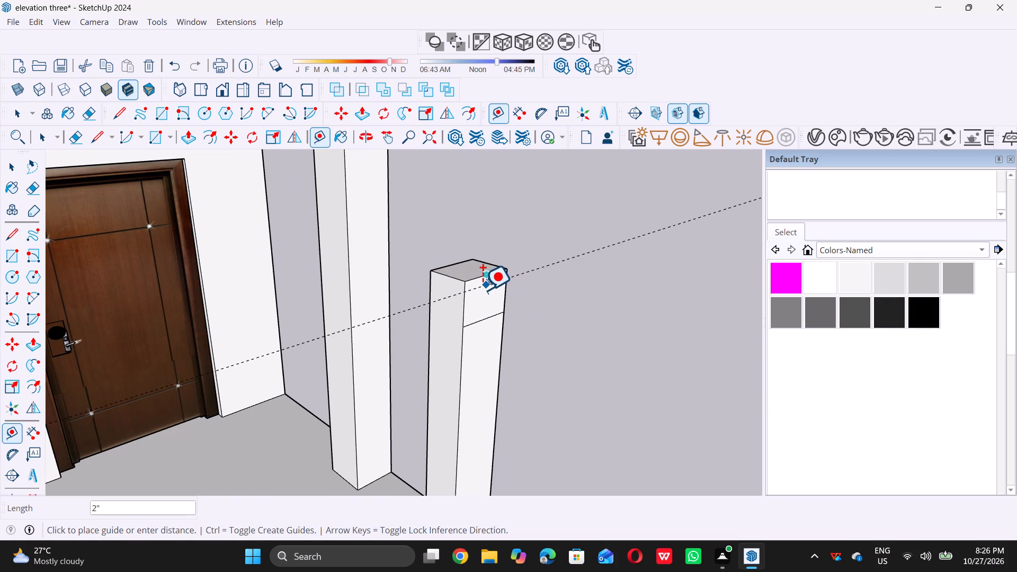
{"action": "key", "text": "2"}
{"action": "key", "text": "shift+quotedbl"}
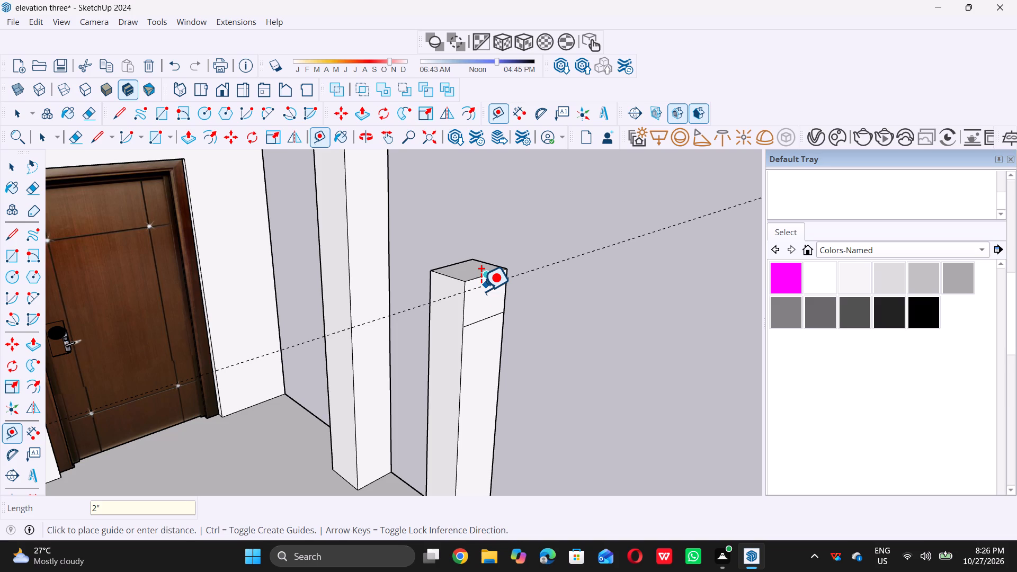
{"action": "key", "text": "Return"}
Draw a line across the end pillar's front face along the guide just below its top.
{"action": "key", "text": "space"}
{"action": "key", "text": "l"}
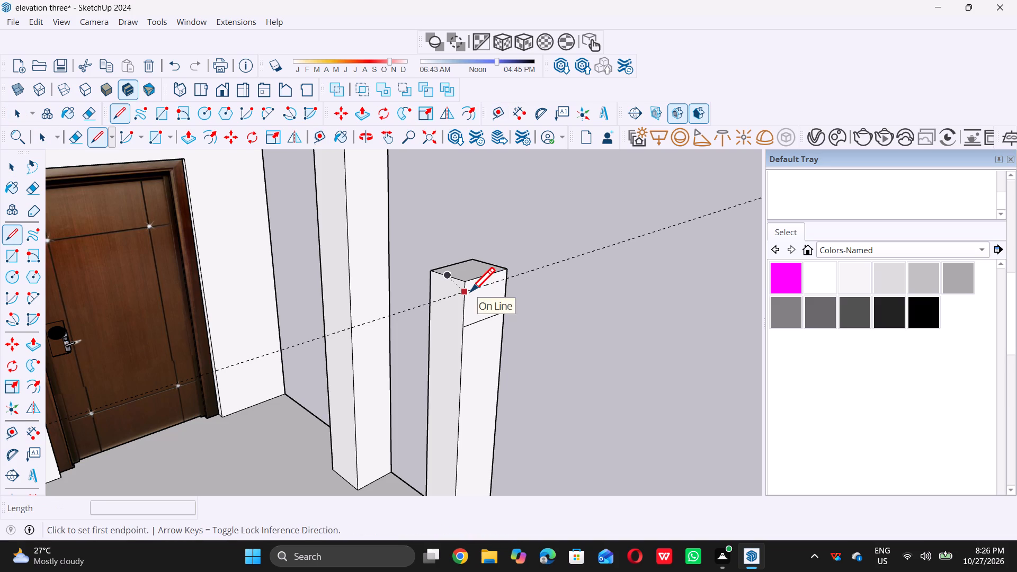
{"action": "scroll", "coordinate": [476, 288], "scroll_direction": "up", "scroll_amount": 6}
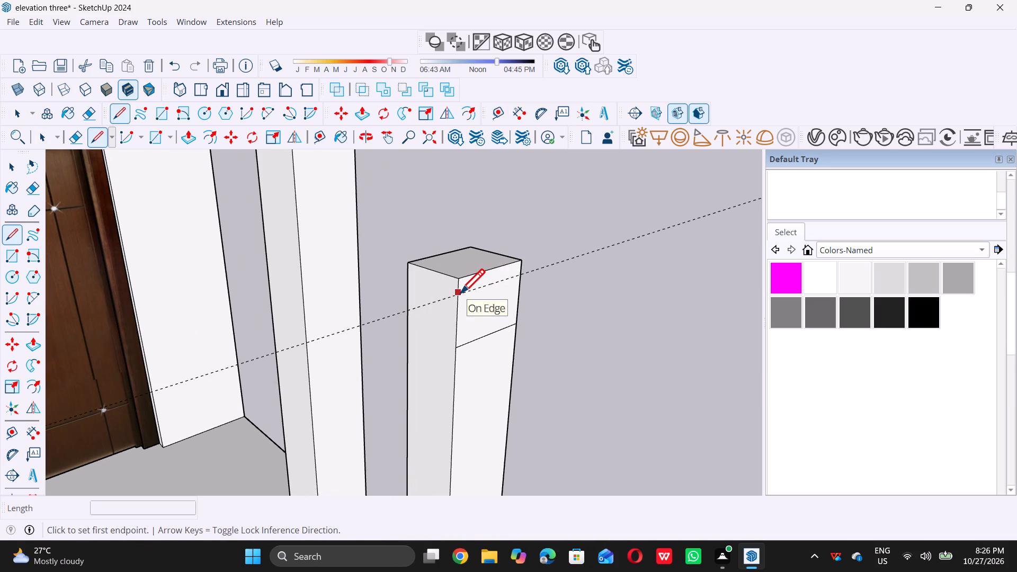
{"action": "triple_click", "coordinate": [460, 293]}
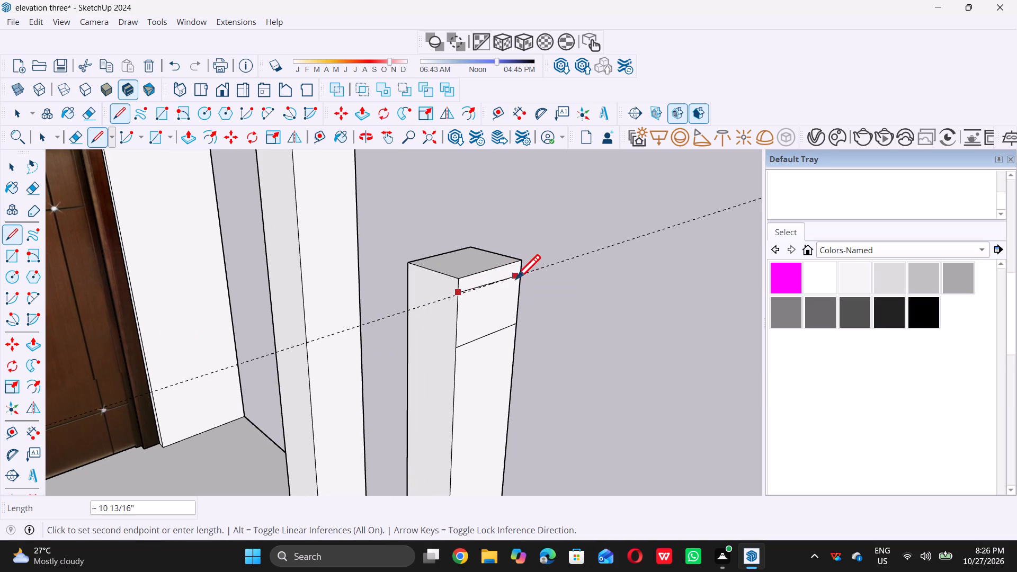
{"action": "key", "text": "space"}
{"action": "key", "text": "t"}
{"action": "scroll", "coordinate": [505, 279], "scroll_direction": "up", "scroll_amount": 8}
{"action": "key", "text": "space"}
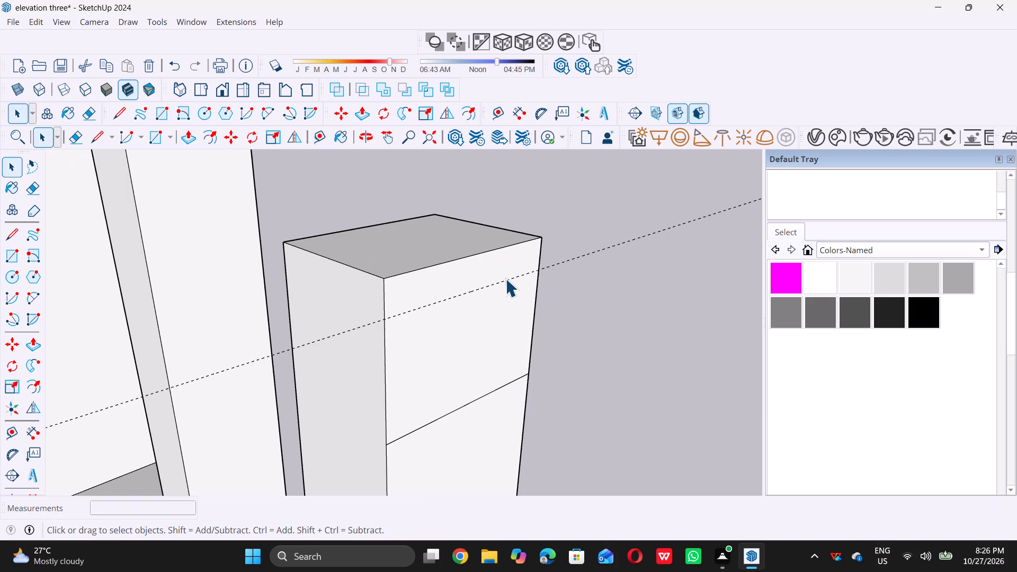
{"action": "key", "text": "l"}
{"action": "left_click", "coordinate": [390, 318]}
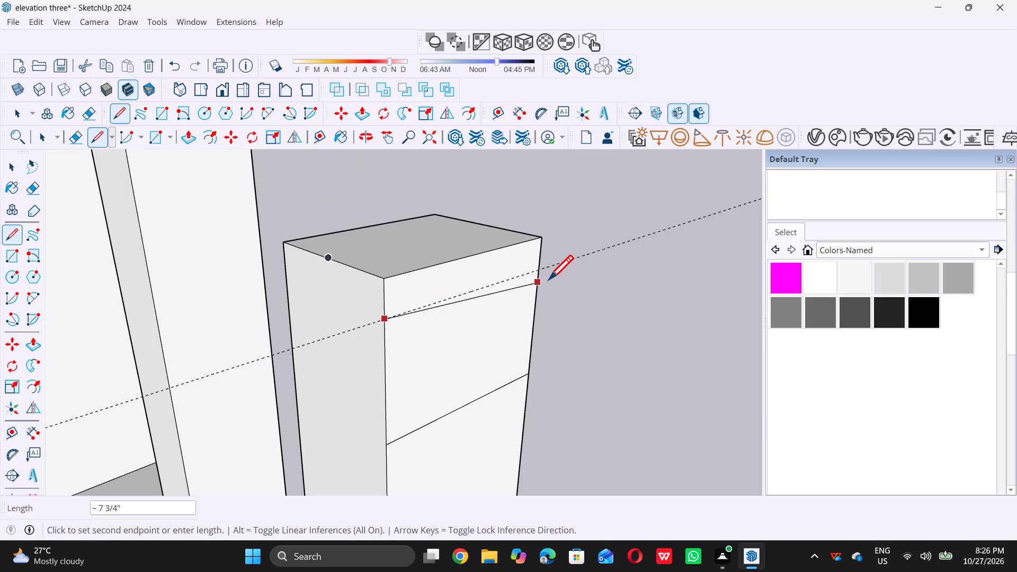
{"action": "double_click", "coordinate": [539, 273]}
{"action": "key", "text": "space"}
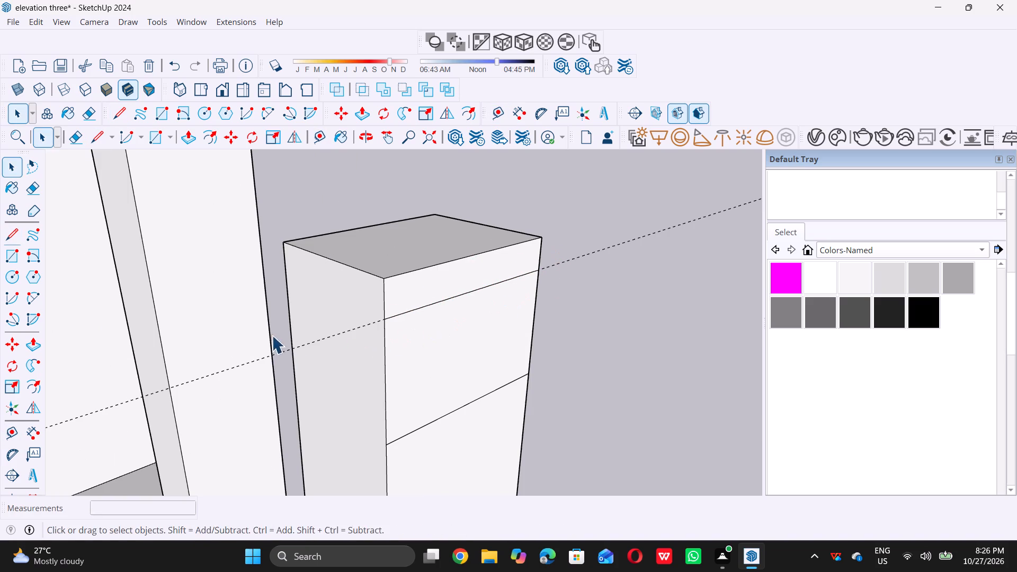
Continue the band line 9" across the end pillar's inner side face, from the front corner to the back edge.
{"action": "middle_click_drag", "start_coordinate": [298, 321], "coordinate": [429, 324]}
{"action": "key", "text": "l"}
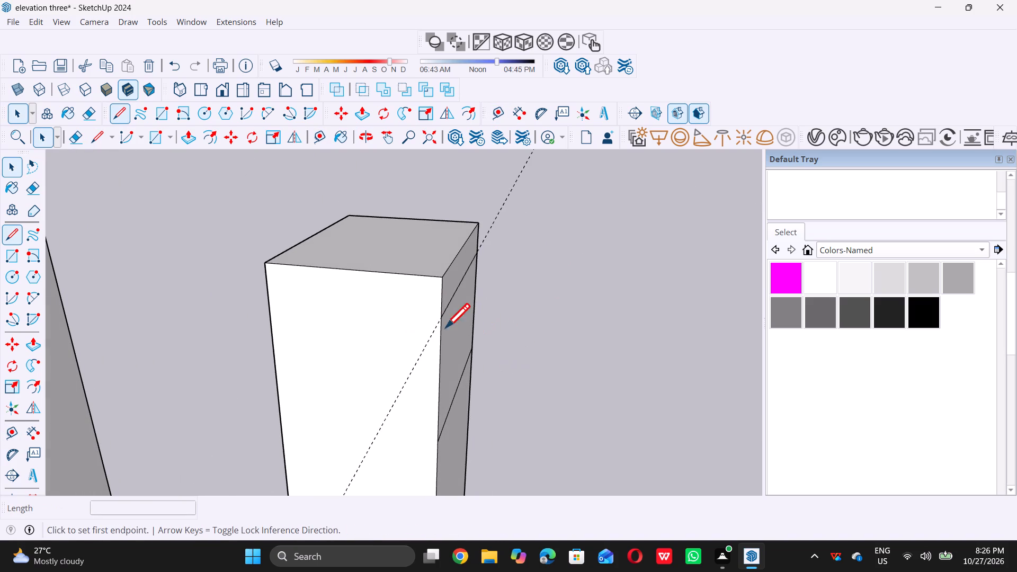
{"action": "left_click", "coordinate": [441, 317]}
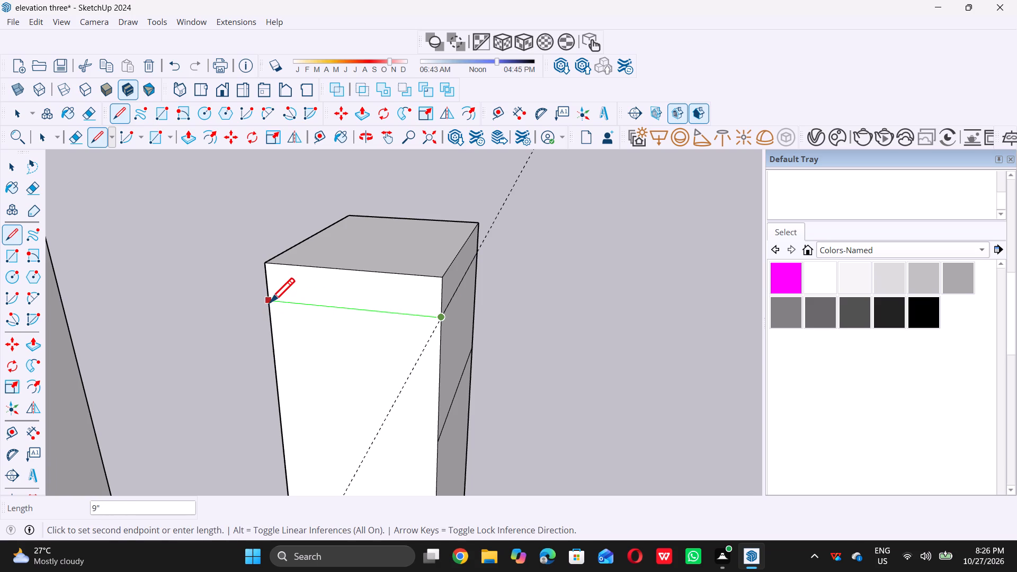
{"action": "double_click", "coordinate": [270, 302]}
{"action": "key", "text": "space"}
Draw the matching band line across the end pillar's outer side face, starting from the guide at the front corner.
{"action": "scroll", "coordinate": [651, 266], "scroll_direction": "down", "scroll_amount": 1}
{"action": "middle_click_drag", "start_coordinate": [649, 265], "coordinate": [127, 315]}
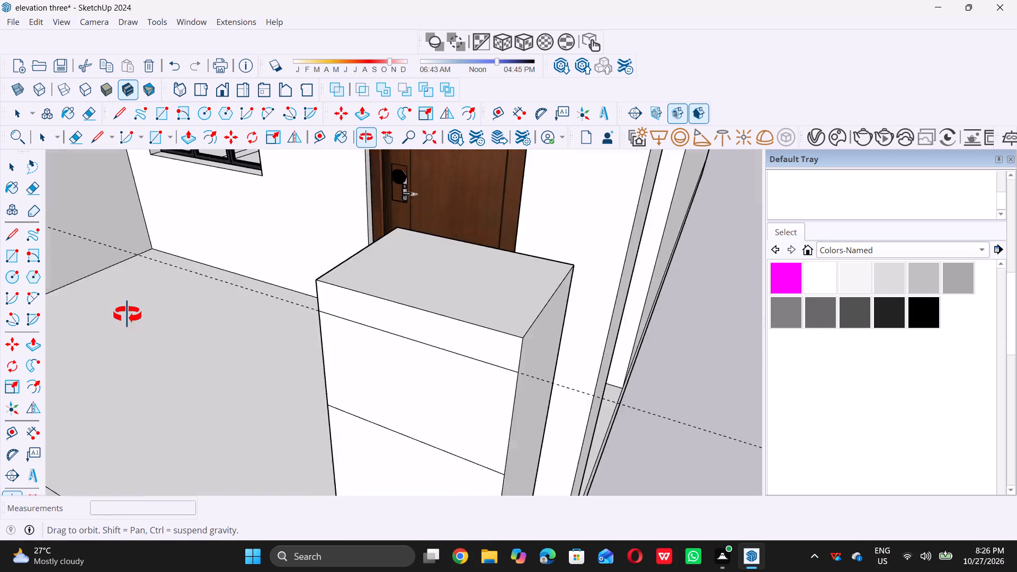
{"action": "middle_click_drag", "start_coordinate": [127, 315], "coordinate": [79, 299]}
{"action": "scroll", "coordinate": [330, 400], "scroll_direction": "up", "scroll_amount": 4}
{"action": "key", "text": "l"}
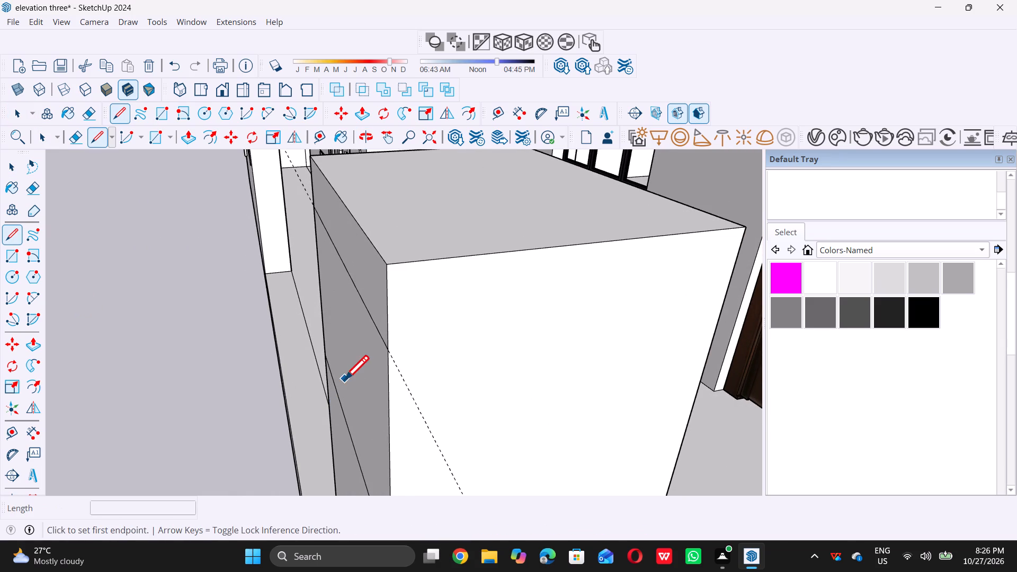
{"action": "triple_click", "coordinate": [388, 348]}
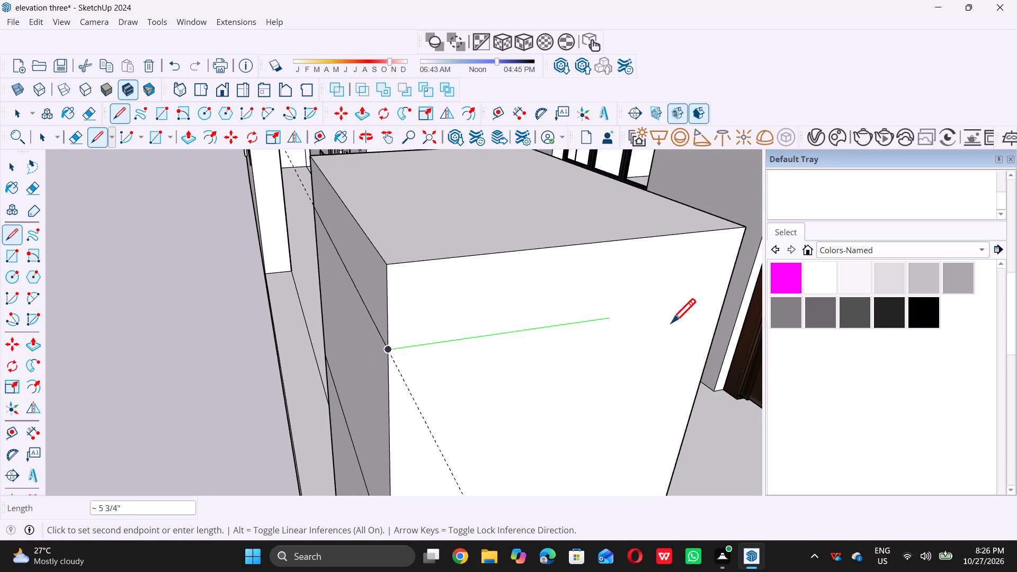
{"action": "double_click", "coordinate": [724, 300]}
Draw the band line across the end pillar's back face to close the loop below its top.
{"action": "scroll", "coordinate": [588, 364], "scroll_direction": "down", "scroll_amount": 10}
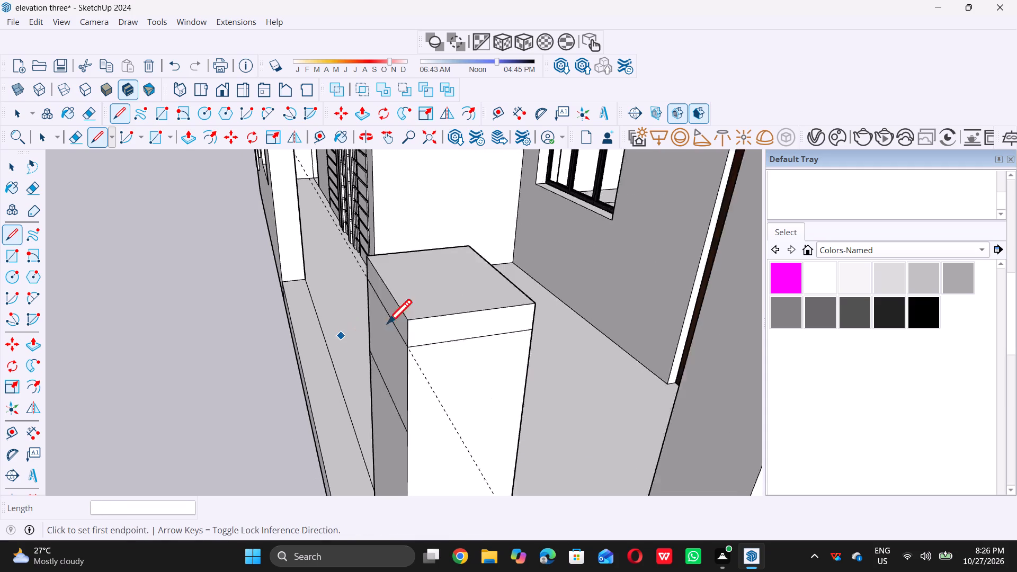
{"action": "middle_click_drag", "start_coordinate": [419, 354], "coordinate": [378, 344]}
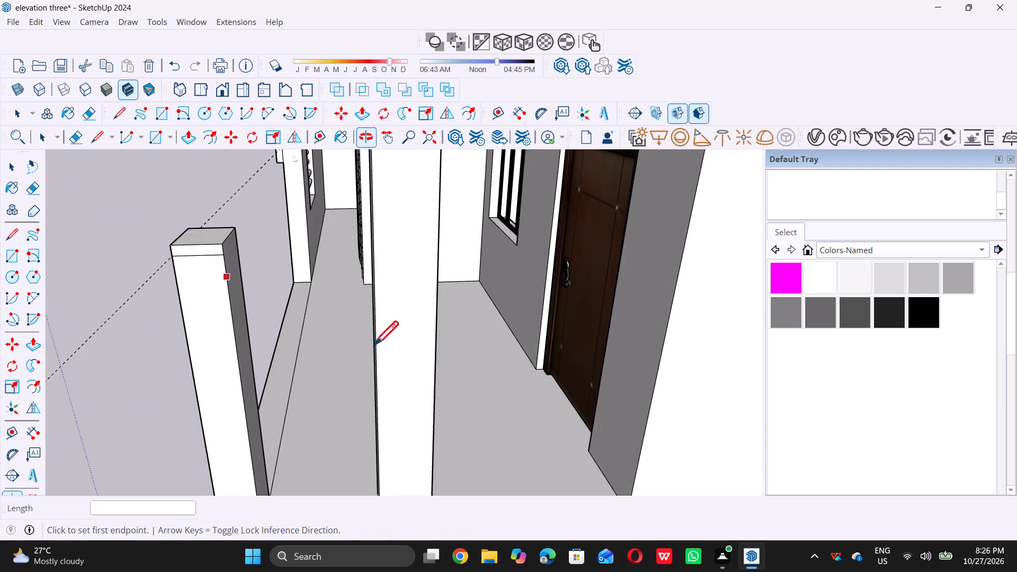
{"action": "scroll", "coordinate": [212, 241], "scroll_direction": "up", "scroll_amount": 9}
{"action": "middle_click_drag", "start_coordinate": [241, 264], "coordinate": [195, 274]}
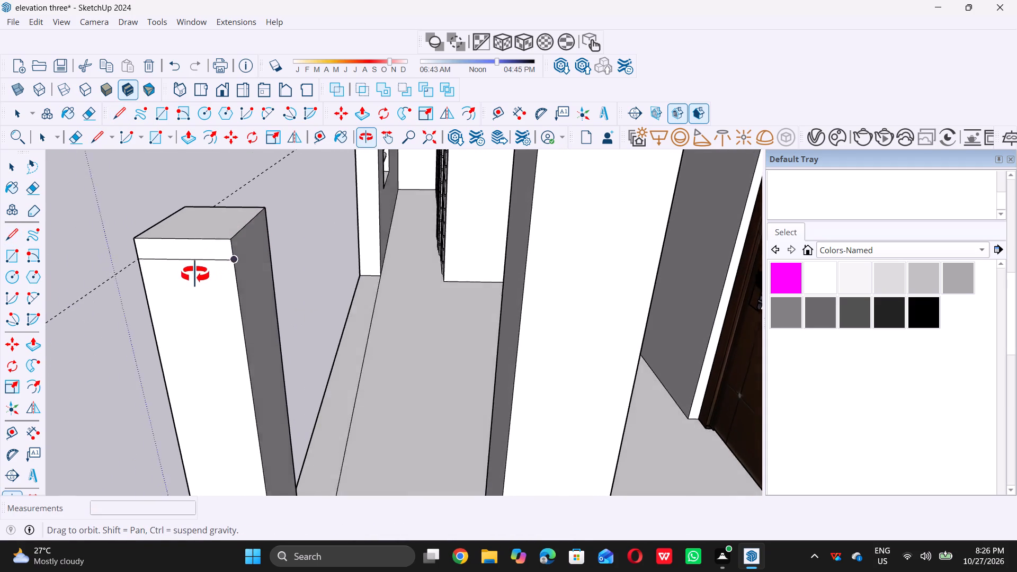
{"action": "middle_click_drag", "start_coordinate": [195, 274], "coordinate": [173, 278]}
{"action": "scroll", "coordinate": [245, 255], "scroll_direction": "up", "scroll_amount": 4}
{"action": "double_click", "coordinate": [237, 248]}
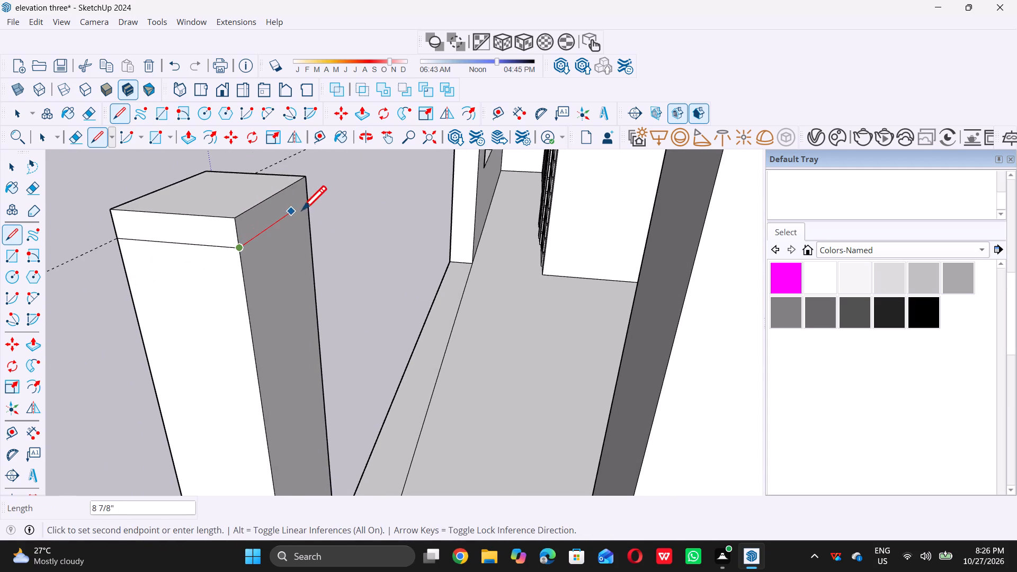
{"action": "left_click", "coordinate": [310, 202]}
{"action": "key", "text": "space"}
Delete all guide lines left around the end pillar.
{"action": "scroll", "coordinate": [392, 253], "scroll_direction": "down", "scroll_amount": 7}
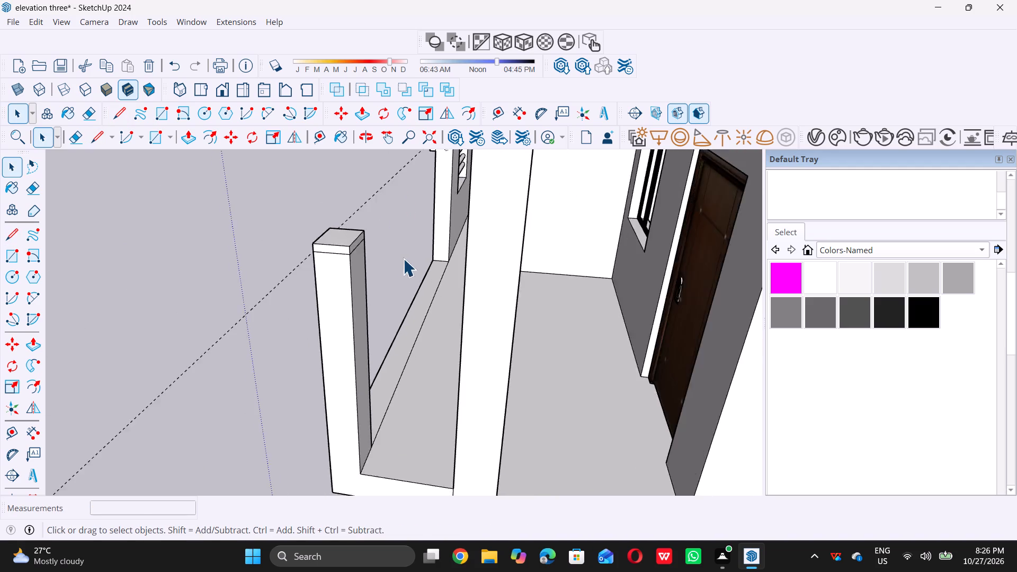
{"action": "scroll", "coordinate": [403, 258], "scroll_direction": "down", "scroll_amount": 1}
{"action": "middle_click_drag", "start_coordinate": [256, 257], "coordinate": [464, 238]}
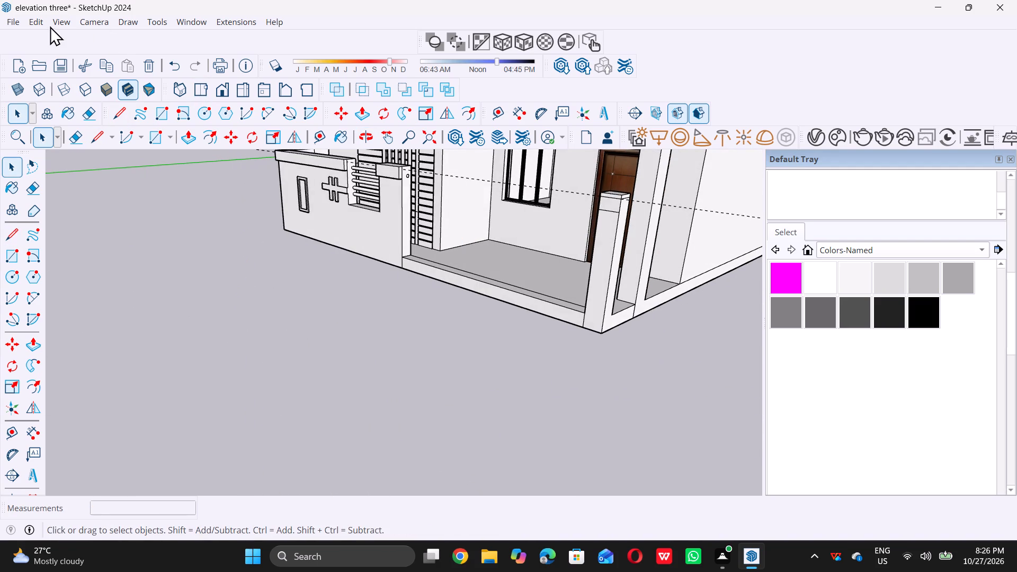
{"action": "left_click", "coordinate": [34, 20]}
{"action": "double_click", "coordinate": [74, 150]}
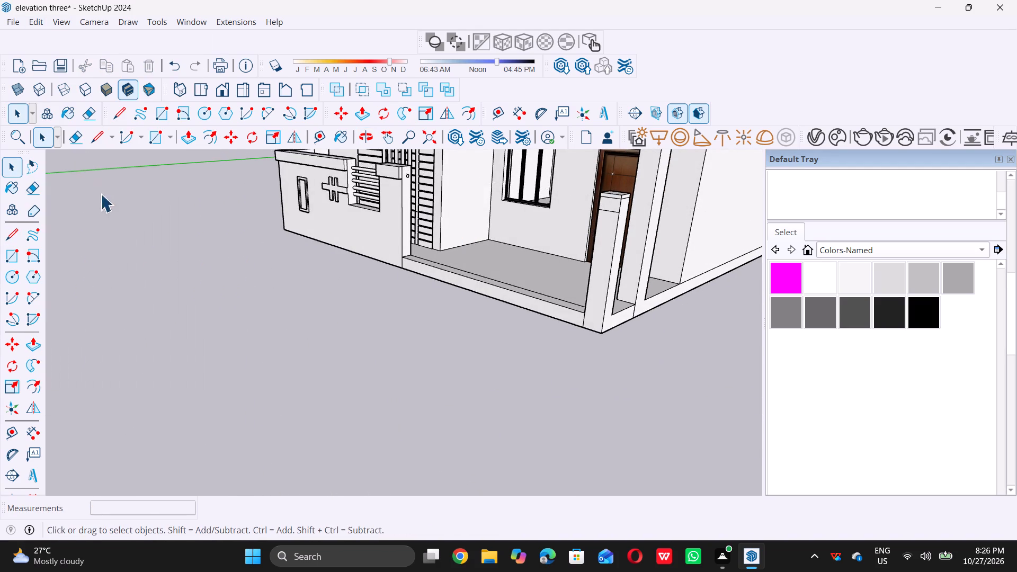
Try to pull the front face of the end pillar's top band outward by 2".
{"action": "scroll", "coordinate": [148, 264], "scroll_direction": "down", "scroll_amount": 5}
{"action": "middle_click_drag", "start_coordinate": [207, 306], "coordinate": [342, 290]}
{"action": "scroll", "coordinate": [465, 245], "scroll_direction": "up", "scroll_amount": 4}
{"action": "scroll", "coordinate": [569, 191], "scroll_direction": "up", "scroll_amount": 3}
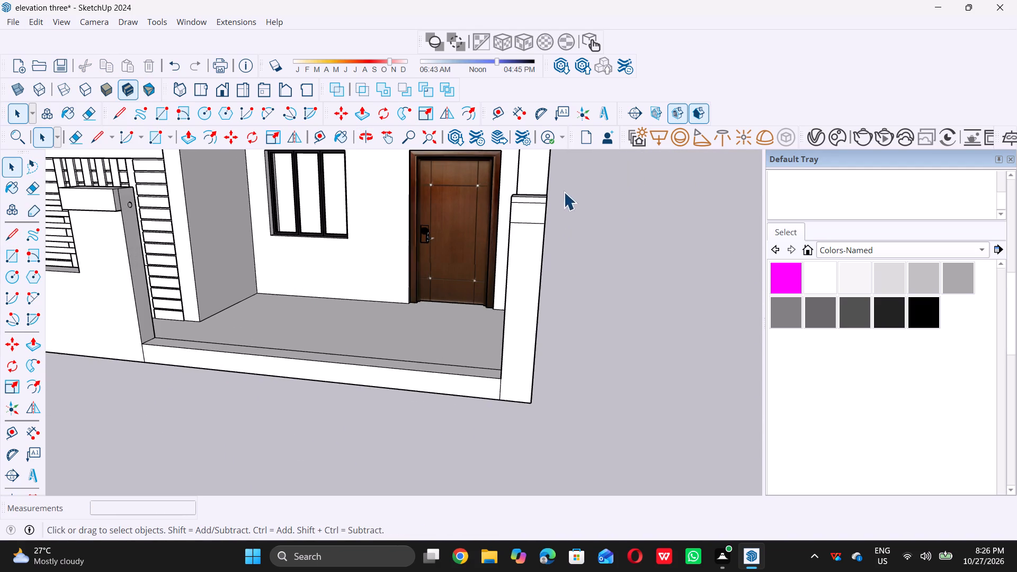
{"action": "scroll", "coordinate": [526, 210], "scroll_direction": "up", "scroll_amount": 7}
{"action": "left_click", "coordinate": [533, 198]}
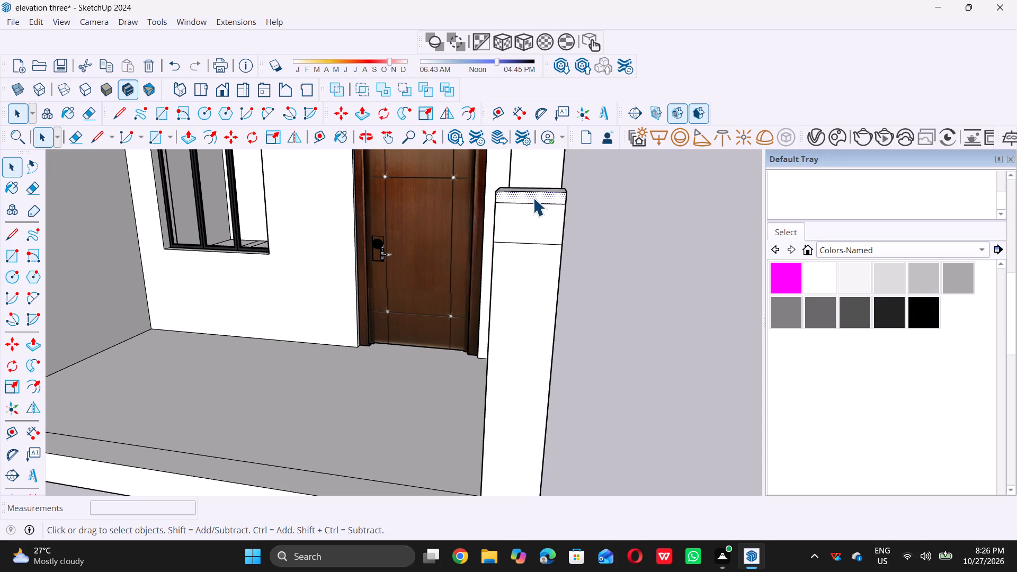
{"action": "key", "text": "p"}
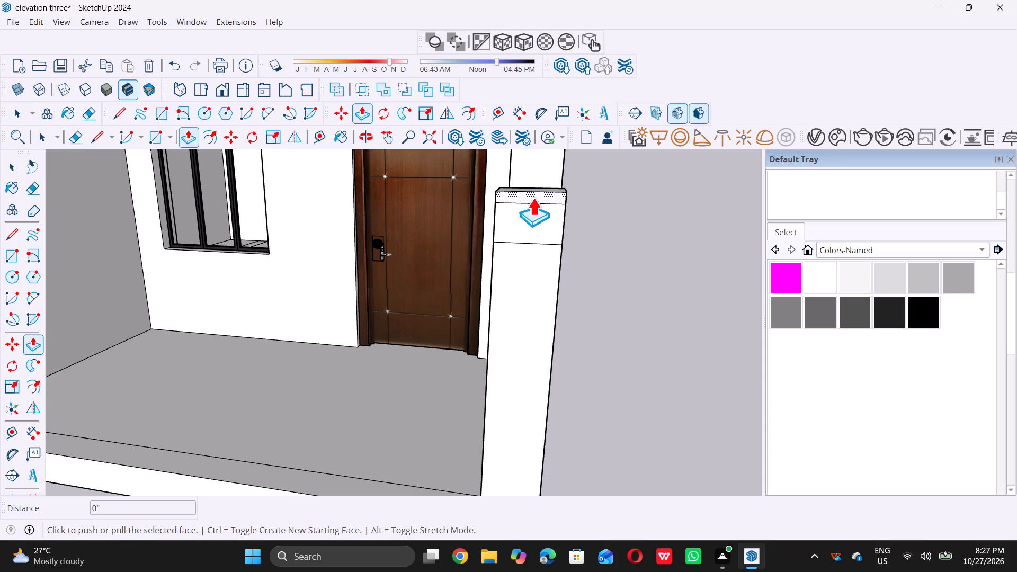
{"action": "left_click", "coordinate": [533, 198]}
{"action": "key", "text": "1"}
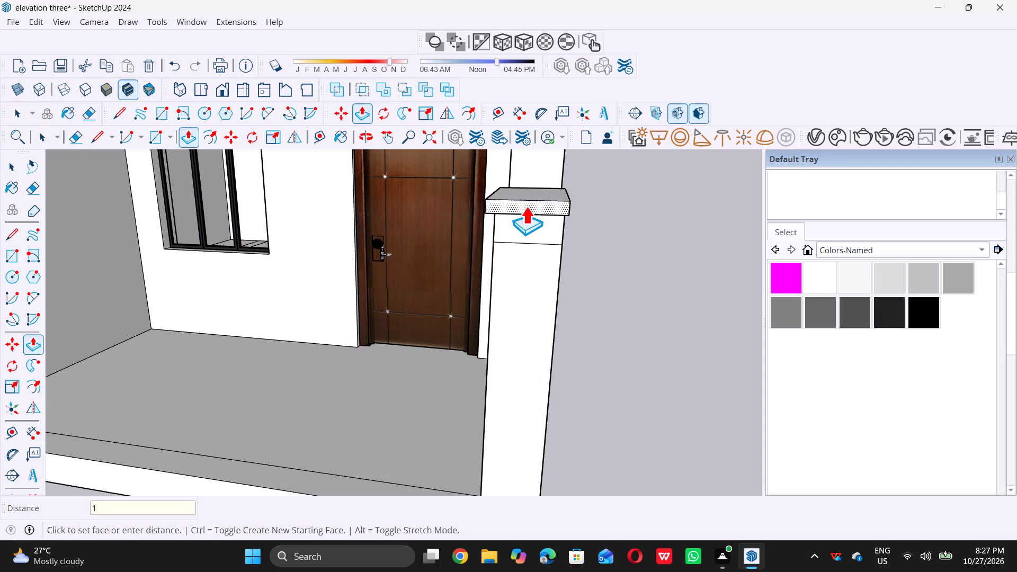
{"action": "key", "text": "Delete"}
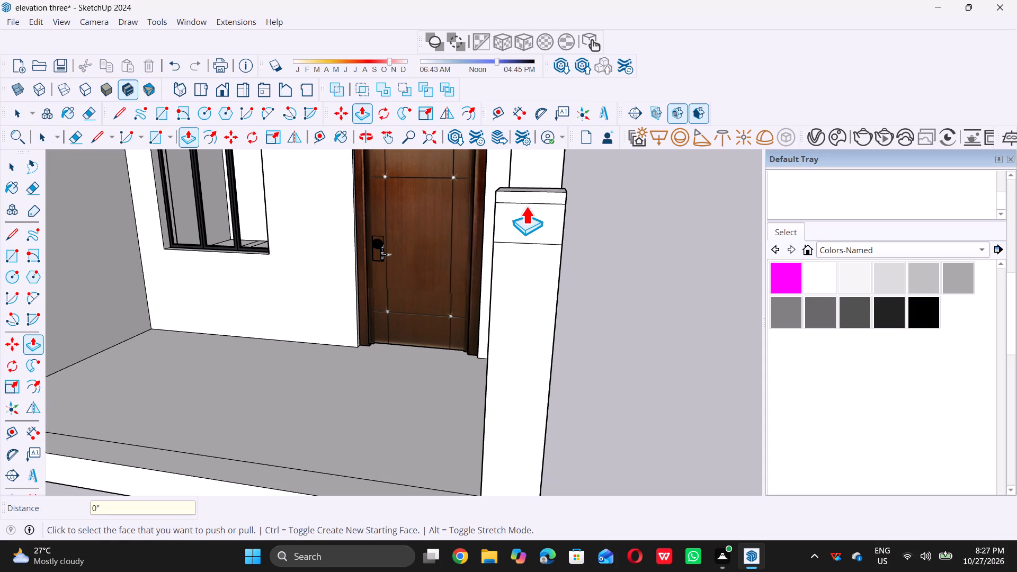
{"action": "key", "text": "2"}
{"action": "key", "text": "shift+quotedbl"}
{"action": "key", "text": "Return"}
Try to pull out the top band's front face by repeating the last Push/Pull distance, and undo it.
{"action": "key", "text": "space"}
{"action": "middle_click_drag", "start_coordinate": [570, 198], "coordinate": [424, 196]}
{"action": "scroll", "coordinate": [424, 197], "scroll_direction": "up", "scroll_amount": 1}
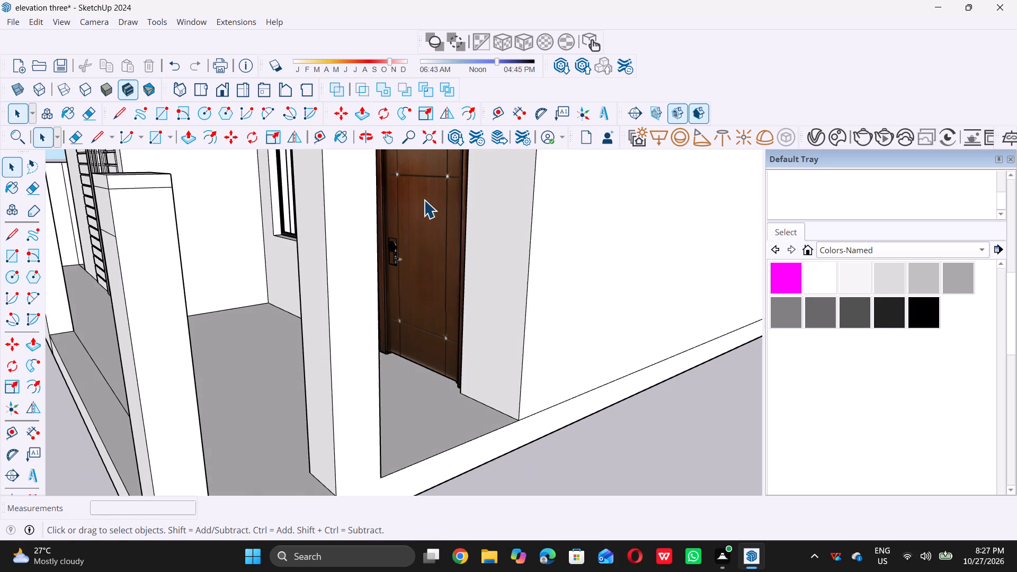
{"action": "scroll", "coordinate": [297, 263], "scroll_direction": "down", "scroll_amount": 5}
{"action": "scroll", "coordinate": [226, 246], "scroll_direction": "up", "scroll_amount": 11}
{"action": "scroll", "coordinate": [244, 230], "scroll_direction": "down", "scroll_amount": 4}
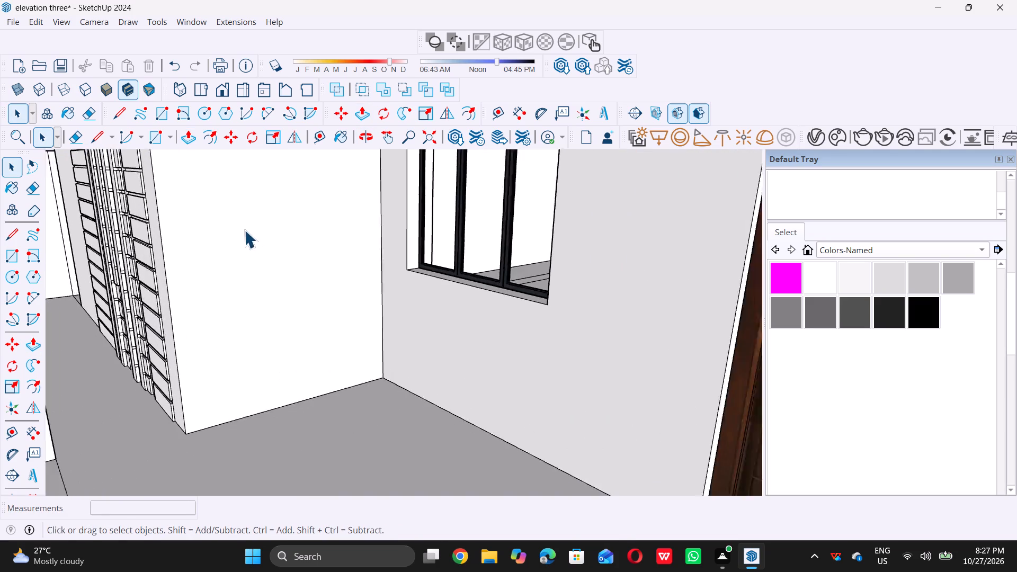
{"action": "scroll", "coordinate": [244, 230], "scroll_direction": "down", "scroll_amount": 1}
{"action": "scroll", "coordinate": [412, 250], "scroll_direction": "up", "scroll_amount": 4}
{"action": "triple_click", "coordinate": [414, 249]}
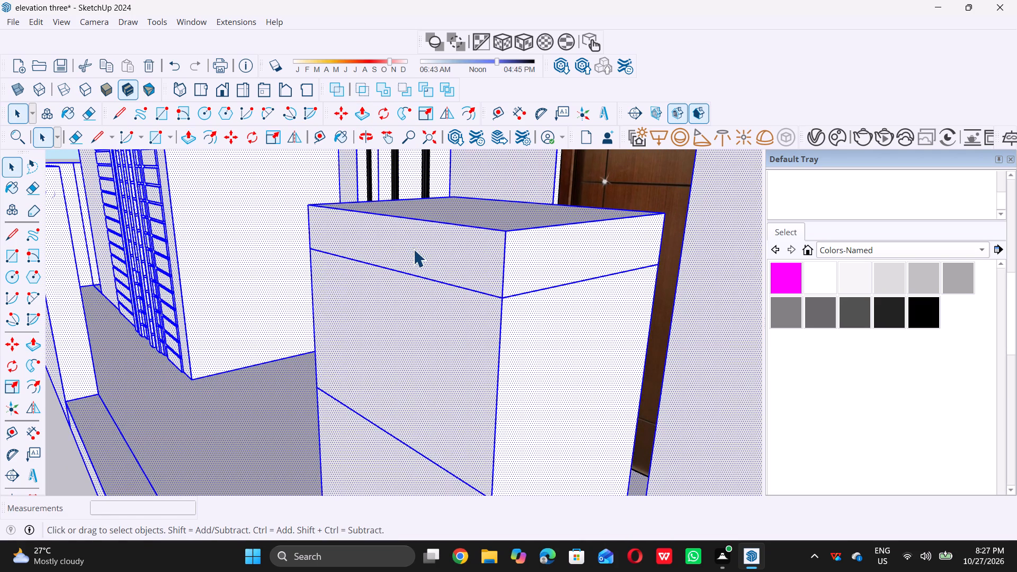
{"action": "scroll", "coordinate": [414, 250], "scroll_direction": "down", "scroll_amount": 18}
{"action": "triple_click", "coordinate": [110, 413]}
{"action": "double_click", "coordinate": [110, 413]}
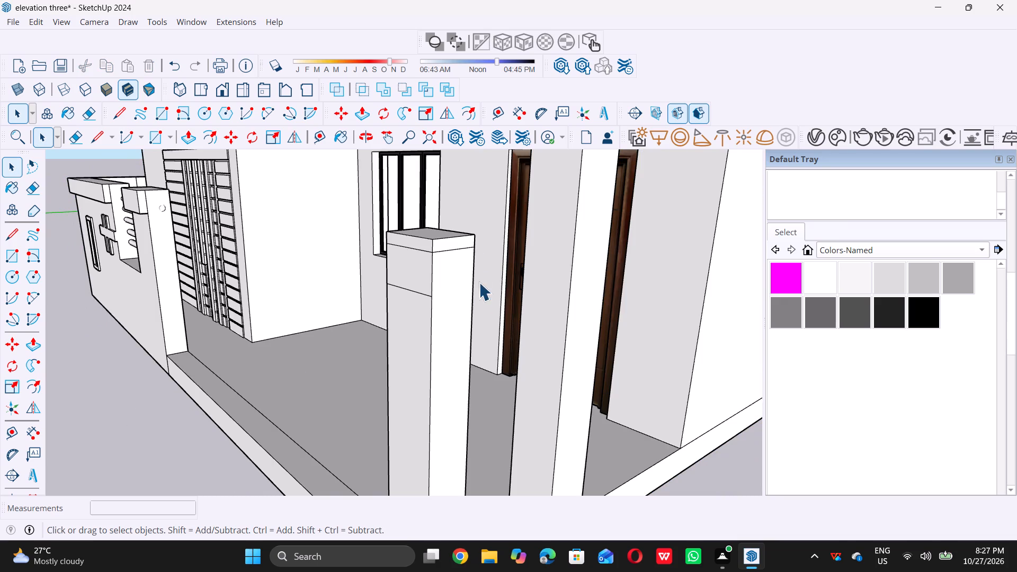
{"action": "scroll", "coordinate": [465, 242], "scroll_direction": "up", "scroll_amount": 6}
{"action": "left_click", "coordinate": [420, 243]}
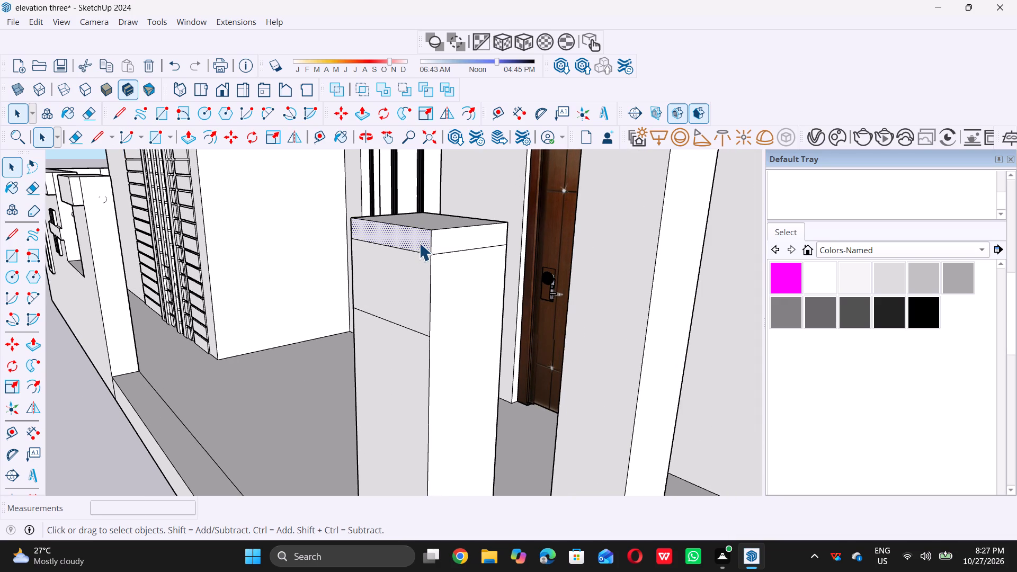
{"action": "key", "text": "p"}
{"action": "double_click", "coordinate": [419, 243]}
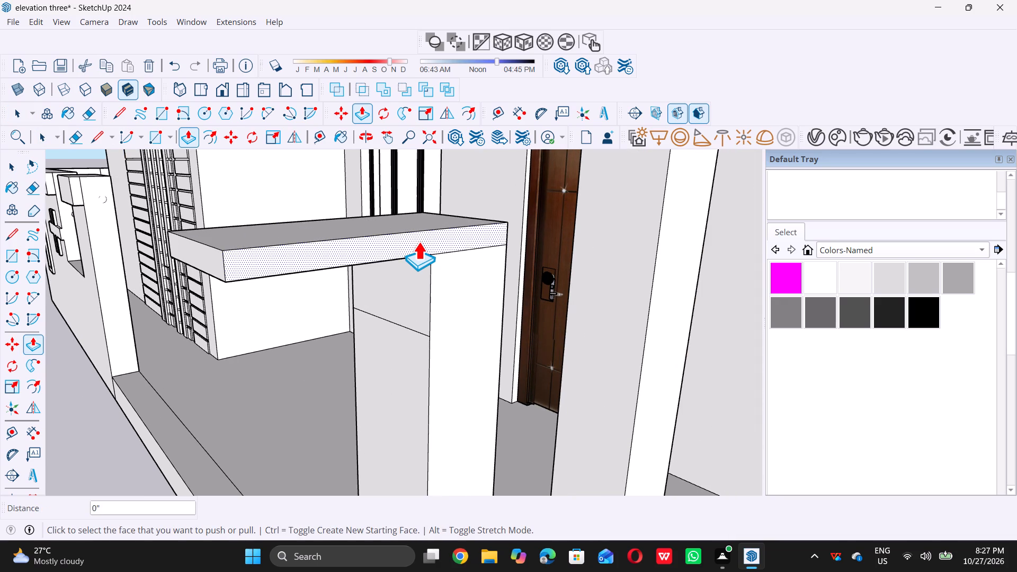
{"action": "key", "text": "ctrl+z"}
Pull the front face and the outer side face of the end pillar's top band outward by 2" each.
{"action": "scroll", "coordinate": [407, 237], "scroll_direction": "up", "scroll_amount": 4}
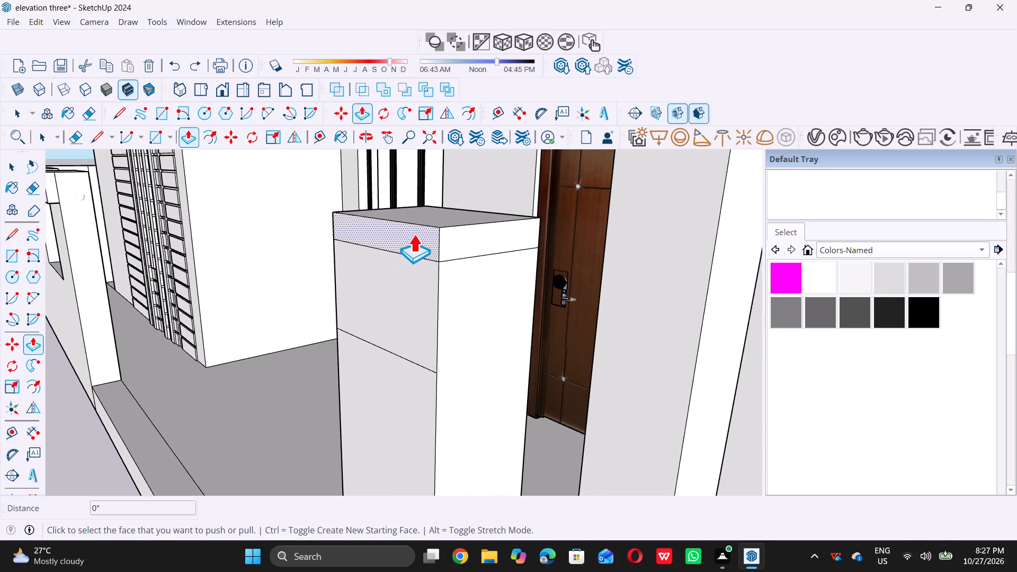
{"action": "left_click", "coordinate": [420, 228]}
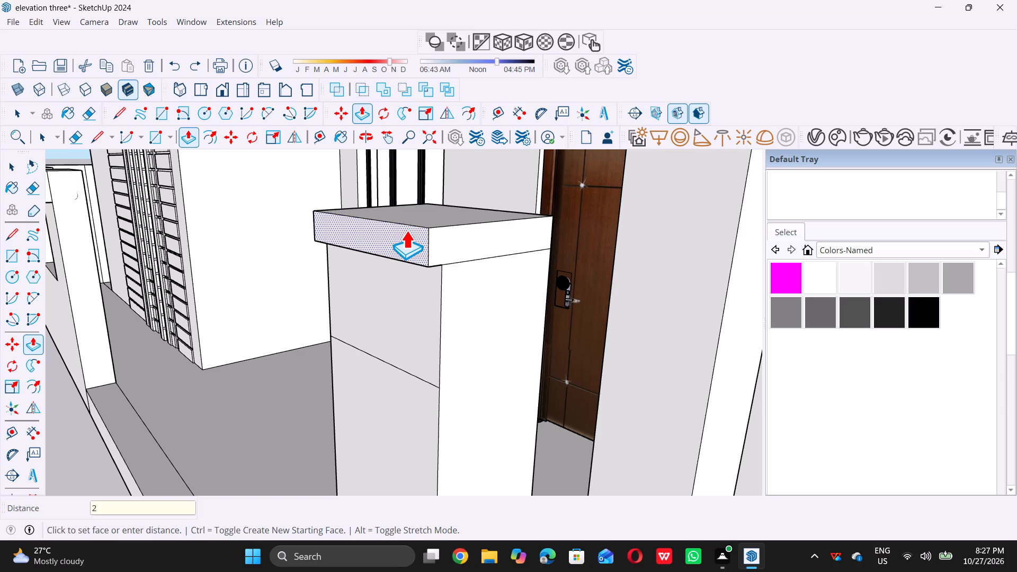
{"action": "key", "text": "2"}
{"action": "key", "text": "shift+quotedbl"}
{"action": "key", "text": "Return"}
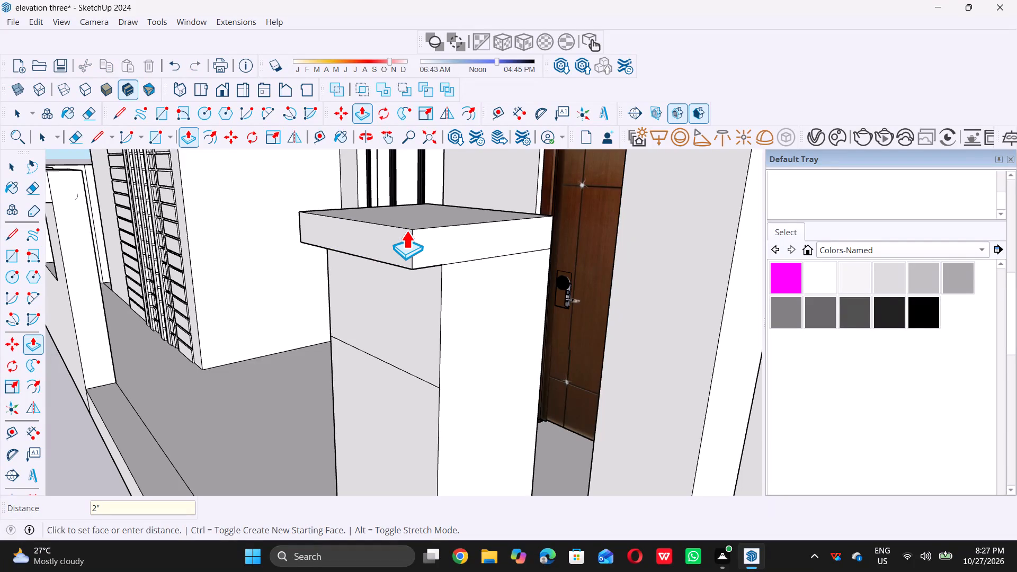
{"action": "left_click", "coordinate": [470, 236]}
{"action": "key", "text": "2"}
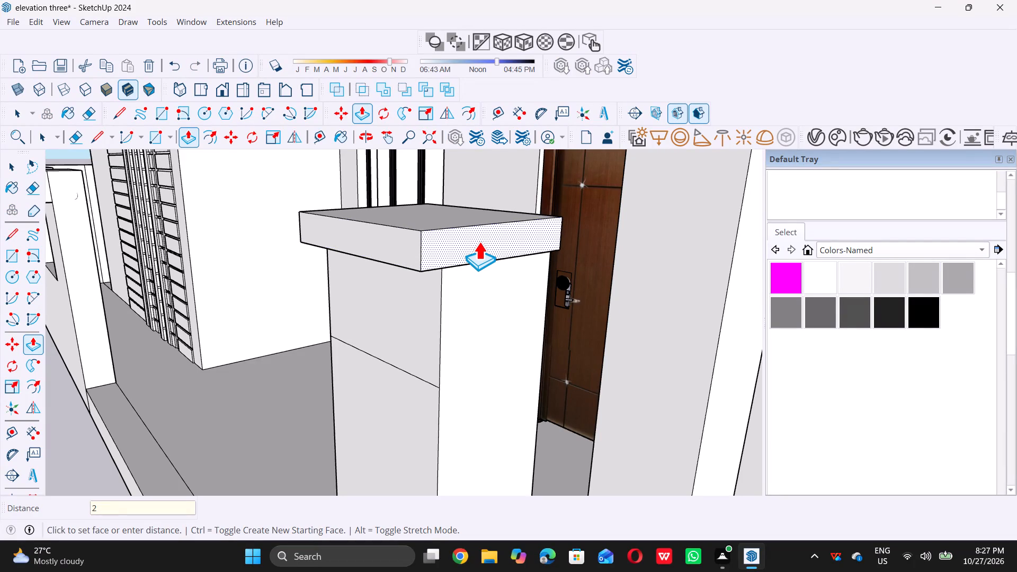
{"action": "key", "text": "shift+quotedbl"}
{"action": "key", "text": "Return"}
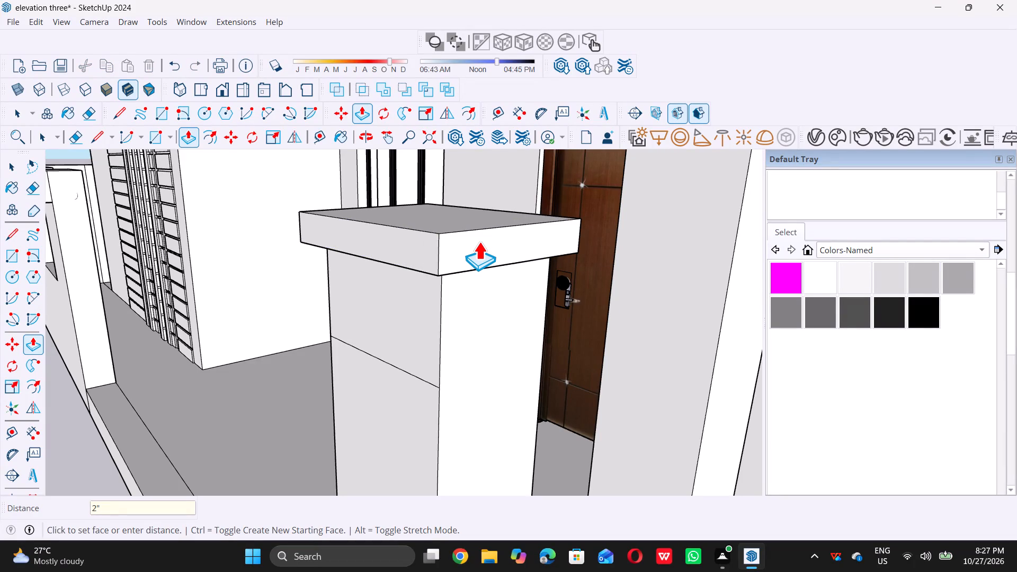
Pull the back face and the inner side face of the top band outward by 2" each to complete the cap.
{"action": "middle_click_drag", "start_coordinate": [501, 237], "coordinate": [274, 293]}
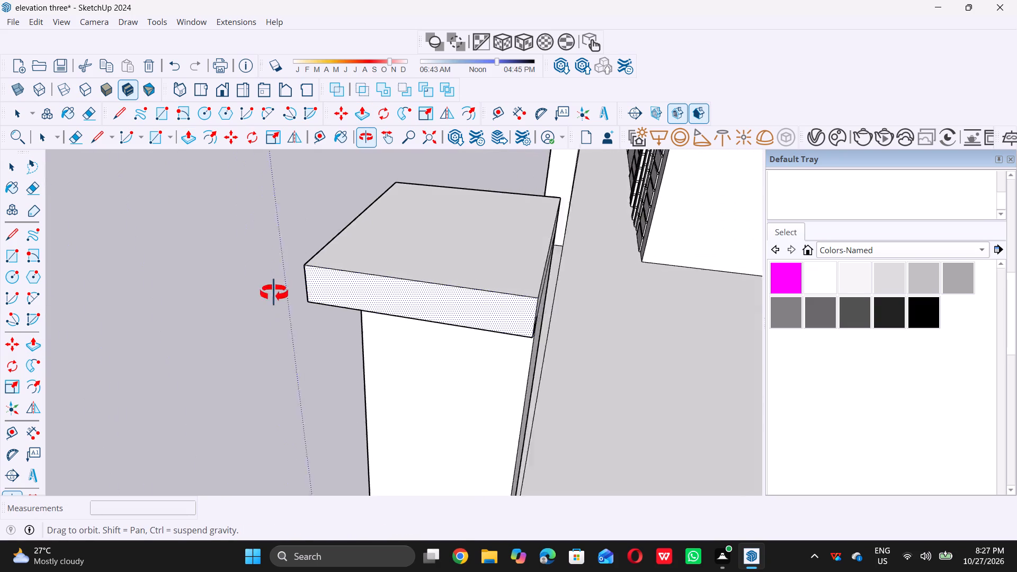
{"action": "middle_click_drag", "start_coordinate": [274, 293], "coordinate": [232, 279]}
{"action": "scroll", "coordinate": [529, 319], "scroll_direction": "up", "scroll_amount": 5}
{"action": "double_click", "coordinate": [492, 282]}
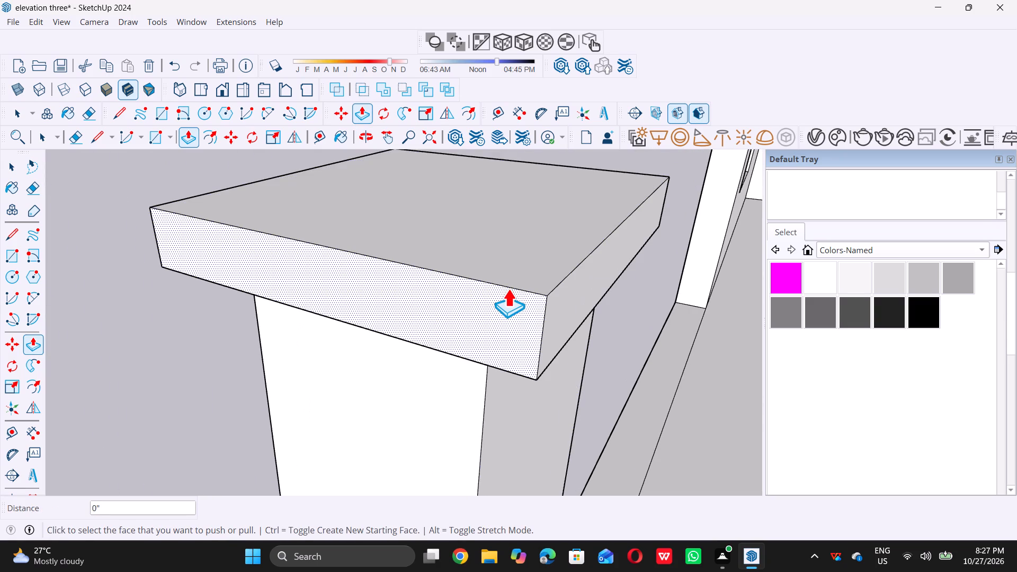
{"action": "scroll", "coordinate": [508, 303], "scroll_direction": "down", "scroll_amount": 9}
{"action": "middle_click_drag", "start_coordinate": [251, 294], "coordinate": [828, 344]}
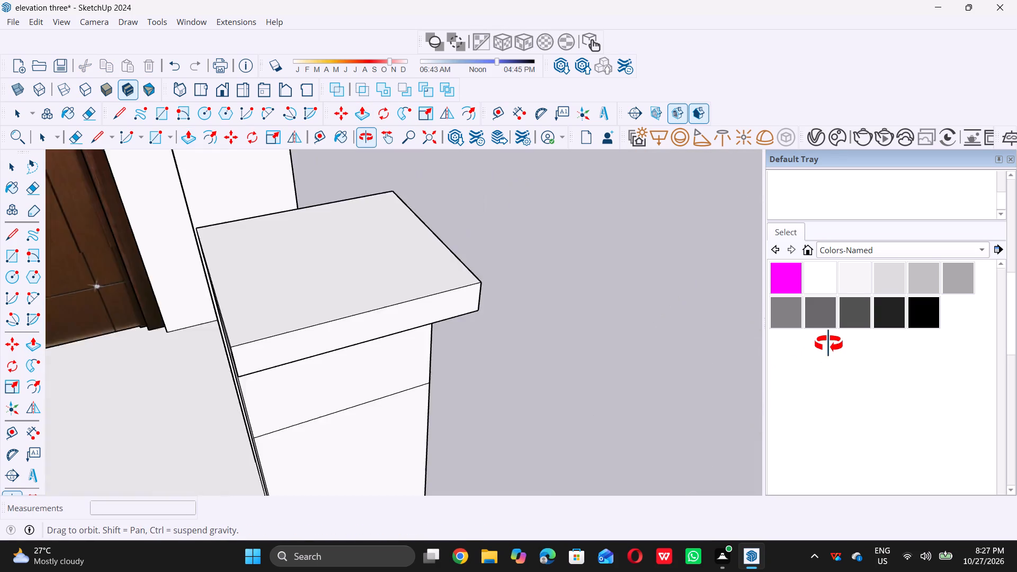
{"action": "middle_click_drag", "start_coordinate": [828, 344], "coordinate": [828, 341]}
{"action": "scroll", "coordinate": [154, 330], "scroll_direction": "up", "scroll_amount": 4}
{"action": "scroll", "coordinate": [261, 300], "scroll_direction": "down", "scroll_amount": 5}
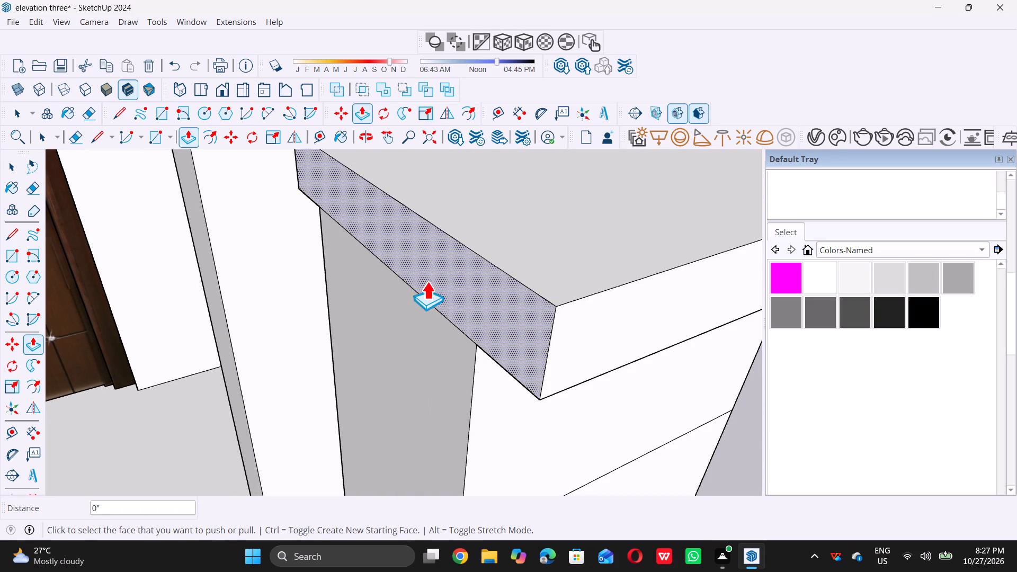
{"action": "left_click", "coordinate": [454, 279]}
{"action": "key", "text": "2"}
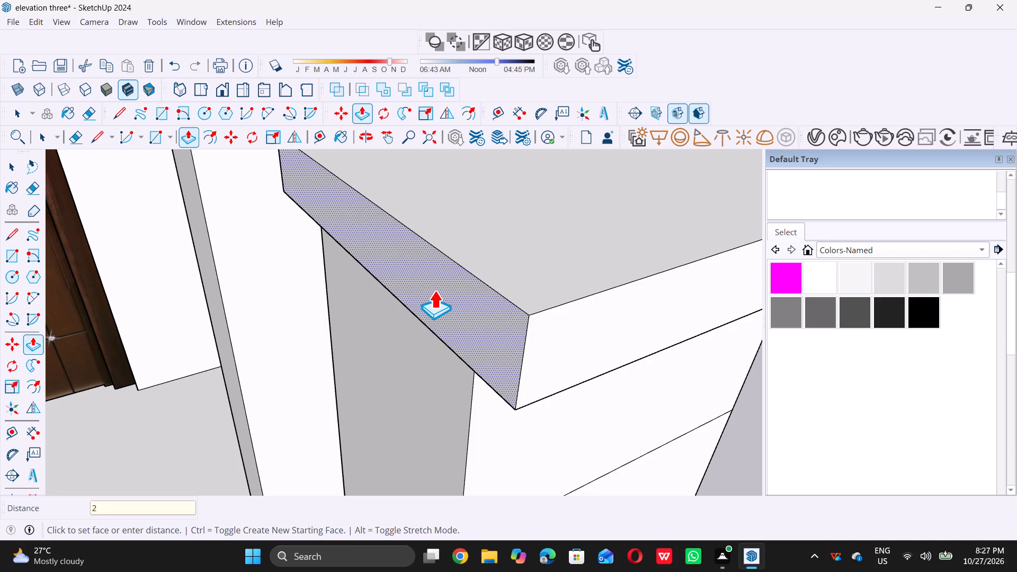
{"action": "key", "text": "shift+quotedbl"}
{"action": "key", "text": "Return"}
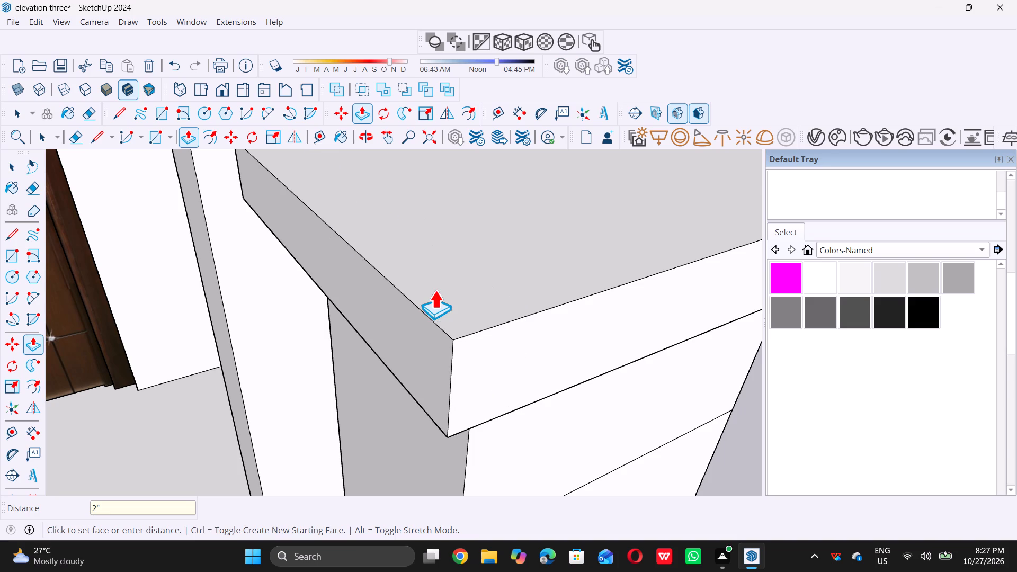
{"action": "key", "text": "space"}
Pull the end pillar's back face below the cap out 2", up to the cap's projecting edge.
{"action": "scroll", "coordinate": [429, 291], "scroll_direction": "down", "scroll_amount": 15}
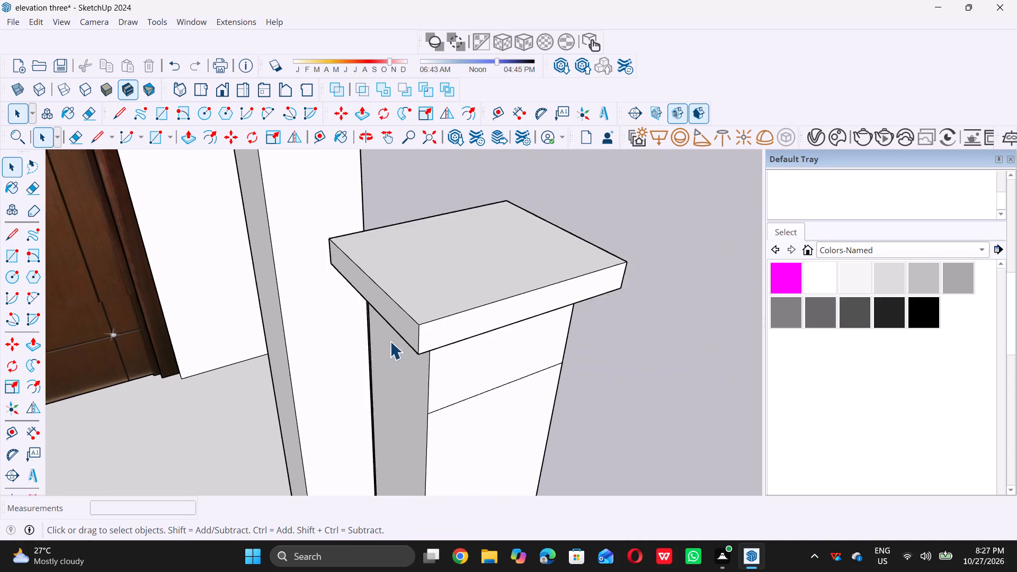
{"action": "scroll", "coordinate": [390, 341], "scroll_direction": "down", "scroll_amount": 20}
{"action": "scroll", "coordinate": [390, 341], "scroll_direction": "down", "scroll_amount": 12}
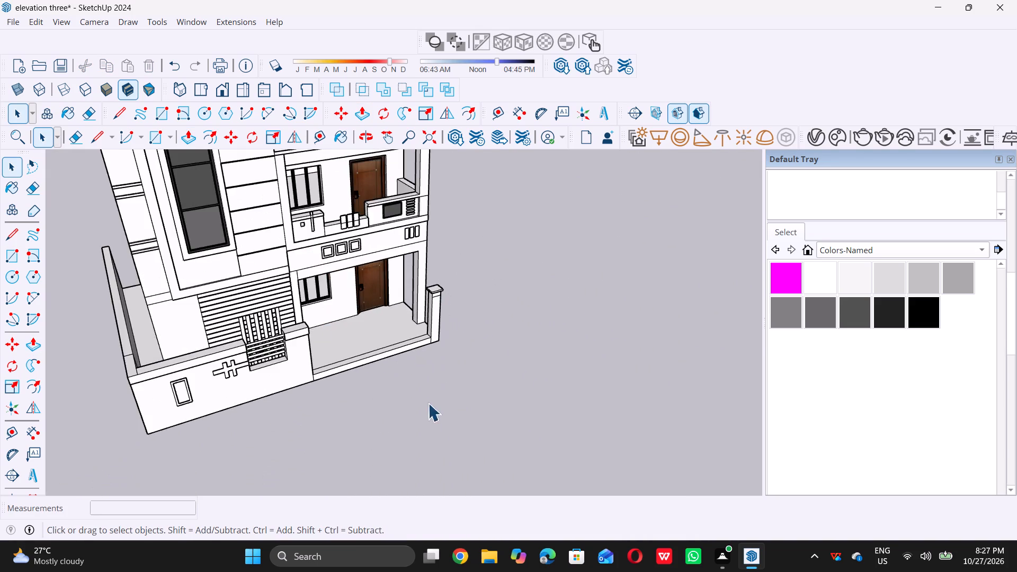
{"action": "middle_click_drag", "start_coordinate": [423, 413], "coordinate": [18, 307]}
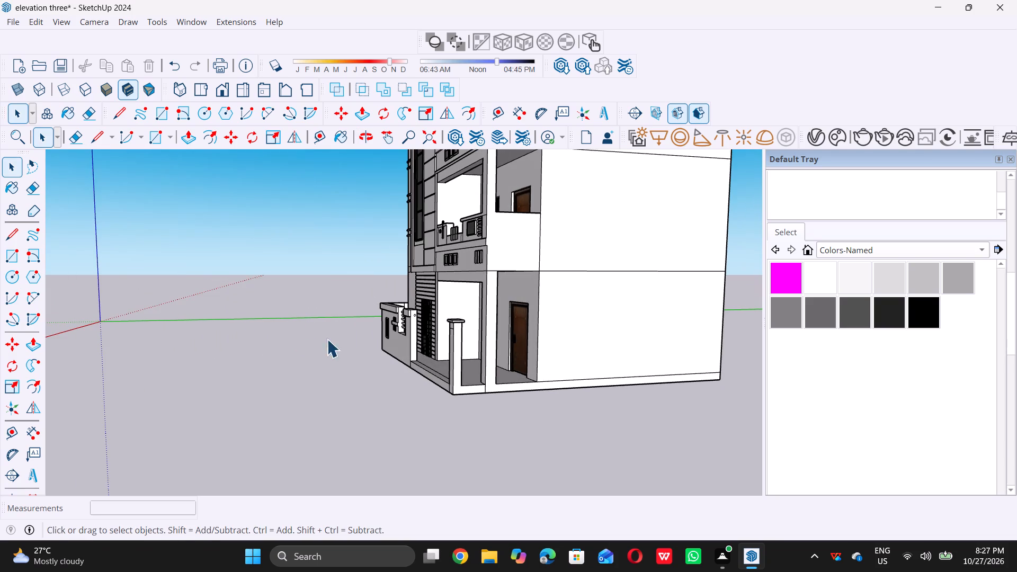
{"action": "middle_click_drag", "start_coordinate": [458, 358], "coordinate": [281, 350]}
{"action": "scroll", "coordinate": [291, 342], "scroll_direction": "up", "scroll_amount": 14}
{"action": "scroll", "coordinate": [332, 296], "scroll_direction": "up", "scroll_amount": 5}
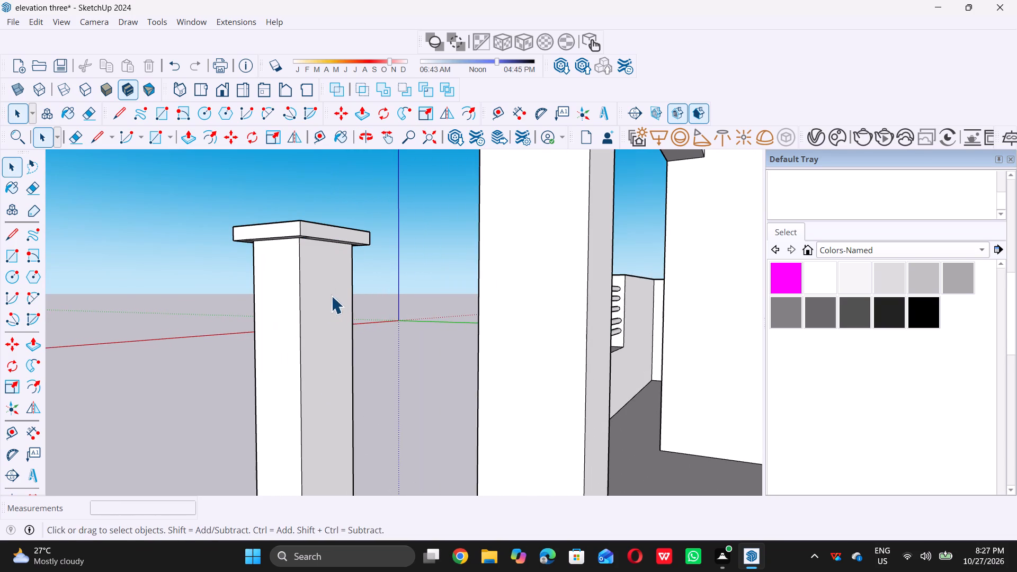
{"action": "left_click", "coordinate": [311, 321]}
{"action": "scroll", "coordinate": [317, 316], "scroll_direction": "down", "scroll_amount": 13}
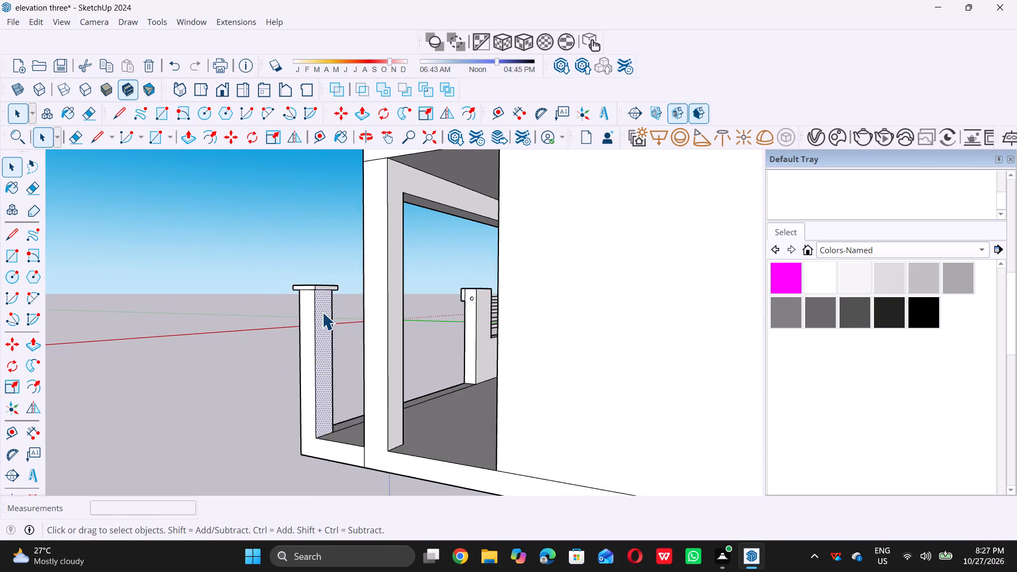
{"action": "key", "text": "p"}
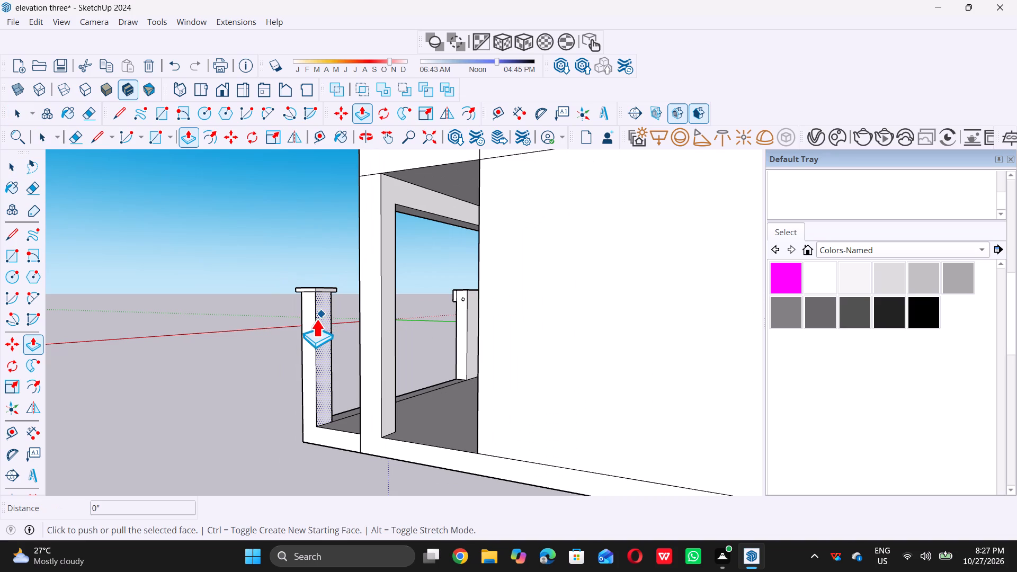
{"action": "left_click", "coordinate": [320, 323]}
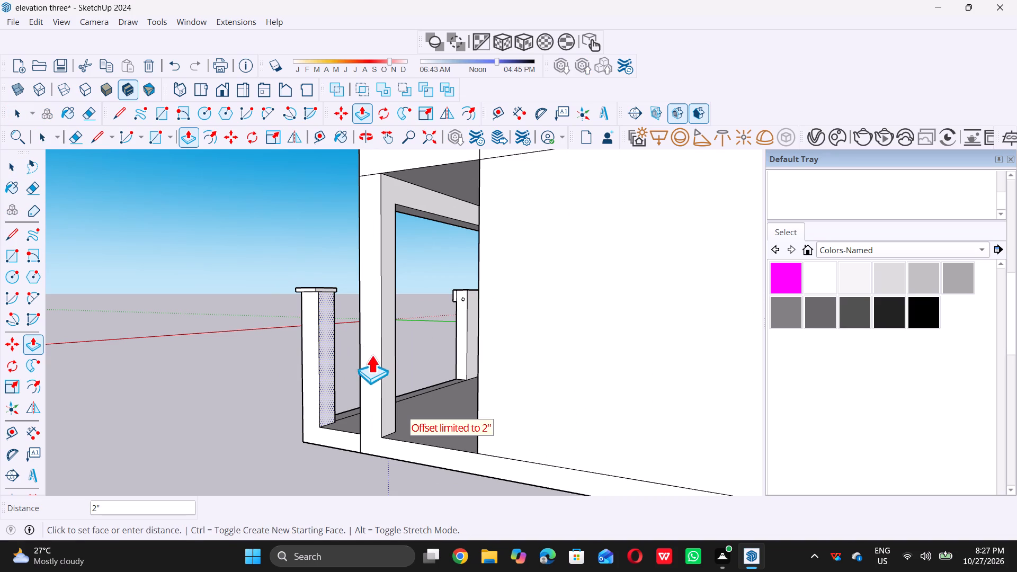
{"action": "double_click", "coordinate": [327, 371]}
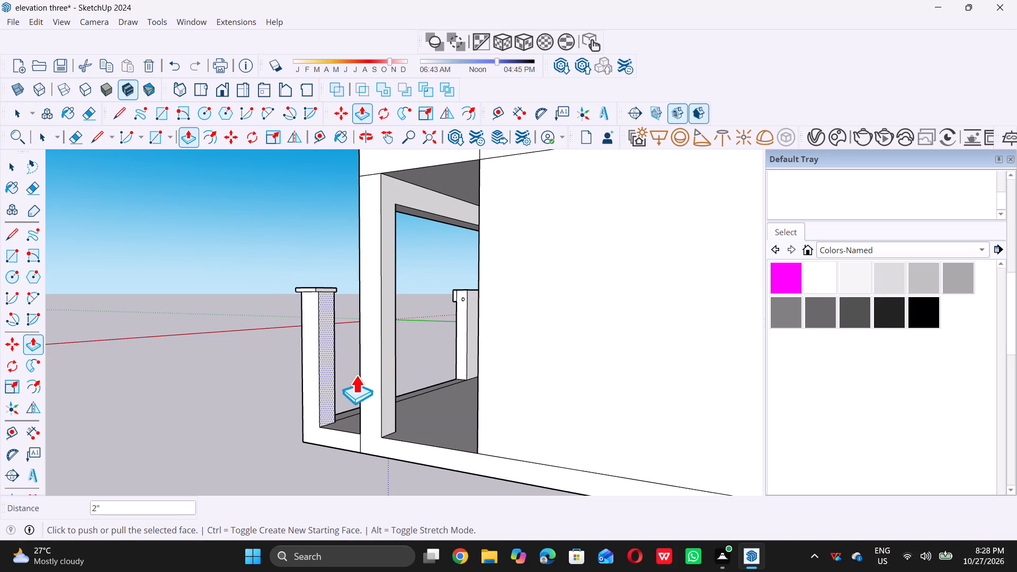
Extend the end pillar's back face a further 1' 11" toward the house to meet the porch corner column.
{"action": "scroll", "coordinate": [331, 407], "scroll_direction": "up", "scroll_amount": 8}
{"action": "double_click", "coordinate": [325, 405]}
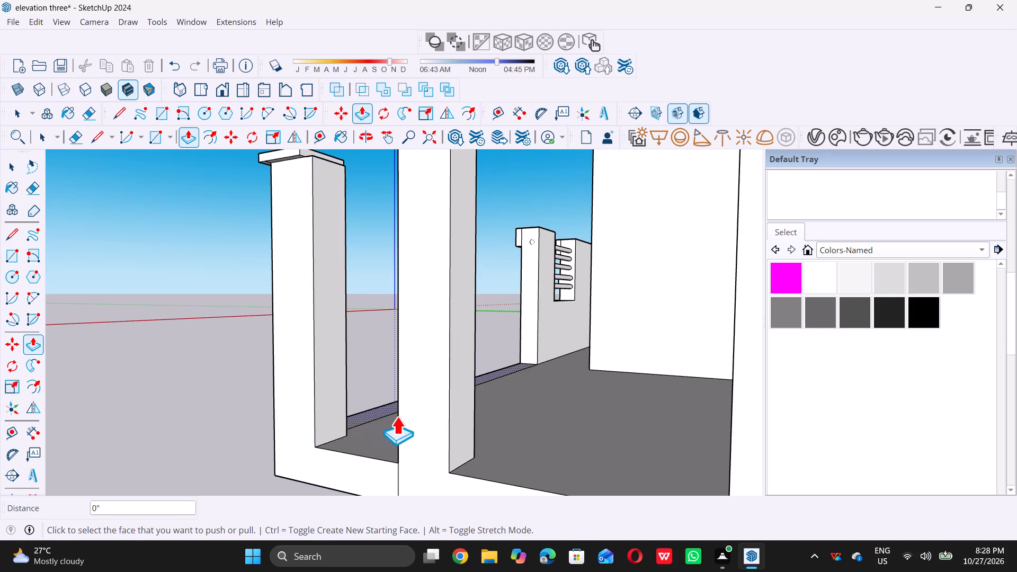
{"action": "left_click", "coordinate": [333, 409]}
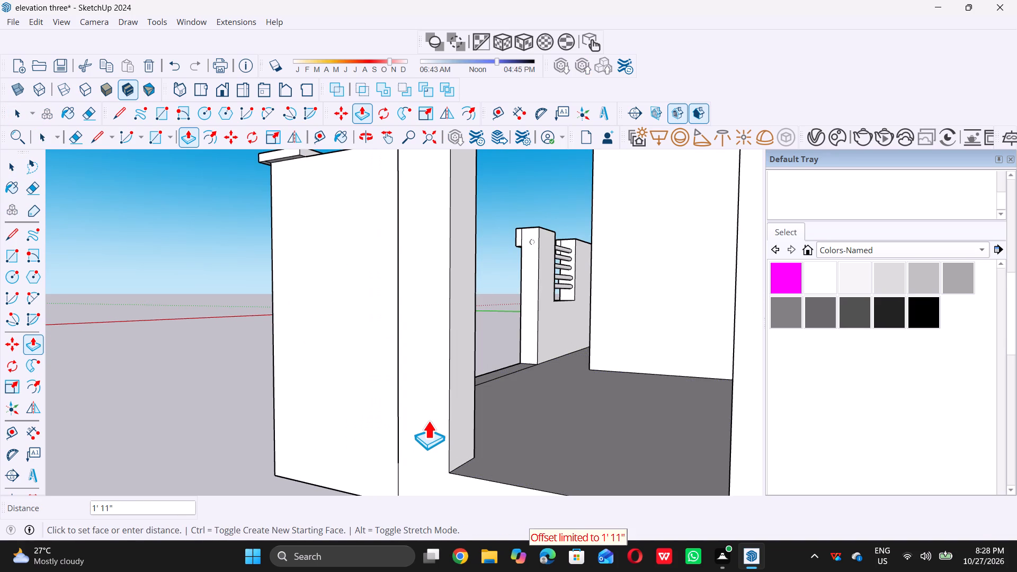
{"action": "left_click", "coordinate": [427, 422]}
{"action": "scroll", "coordinate": [406, 418], "scroll_direction": "down", "scroll_amount": 9}
{"action": "middle_click_drag", "start_coordinate": [373, 354], "coordinate": [424, 398]}
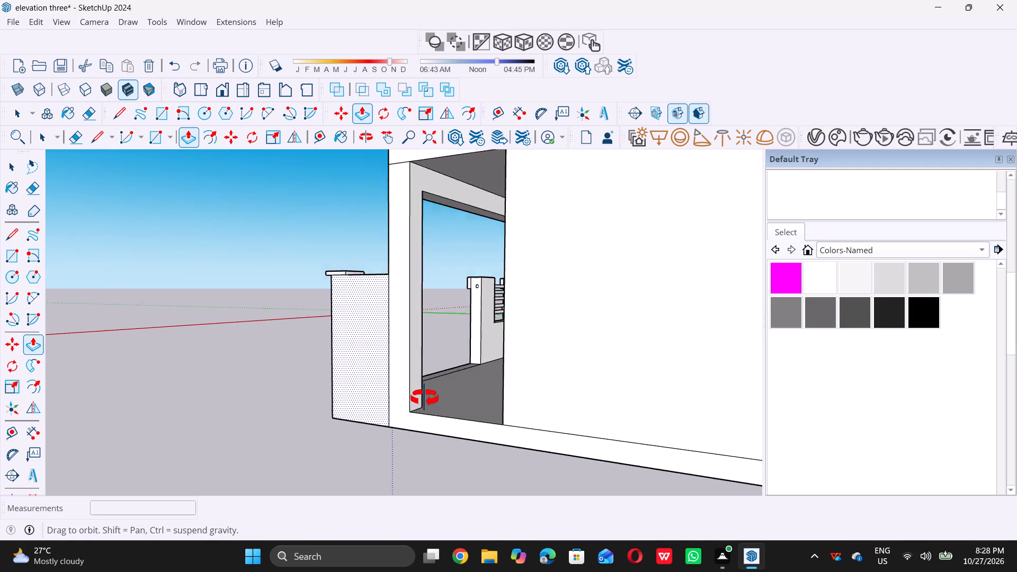
{"action": "middle_click_drag", "start_coordinate": [424, 398], "coordinate": [449, 406]}
{"action": "key", "text": "space"}
{"action": "scroll", "coordinate": [353, 390], "scroll_direction": "down", "scroll_amount": 11}
{"action": "middle_click_drag", "start_coordinate": [308, 332], "coordinate": [310, 332]}
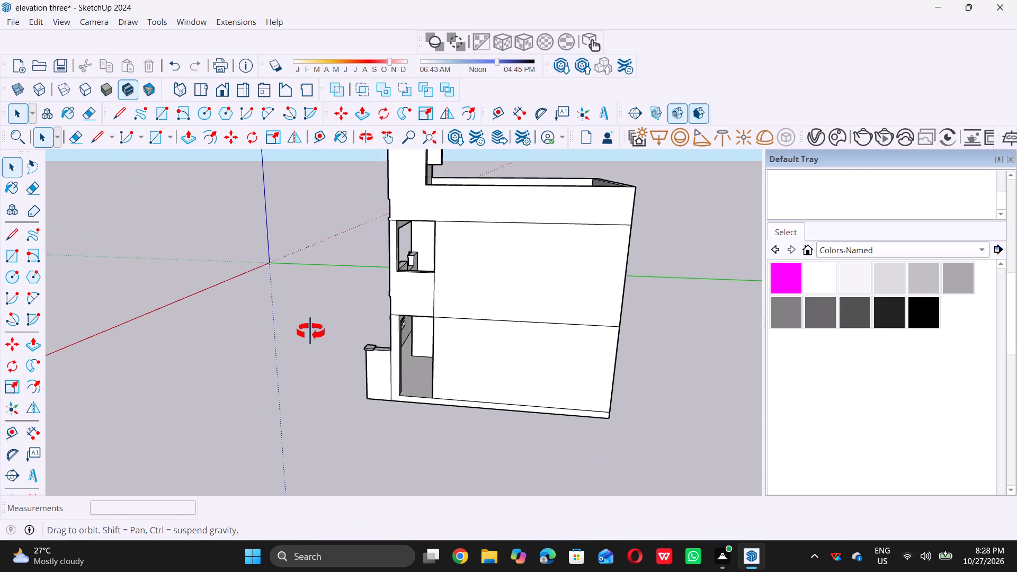
Draw 1' lines across the porch corner column's outer side and back face, continuing the return wall's top edge.
{"action": "middle_click_drag", "start_coordinate": [310, 332], "coordinate": [296, 325]}
{"action": "scroll", "coordinate": [400, 364], "scroll_direction": "up", "scroll_amount": 10}
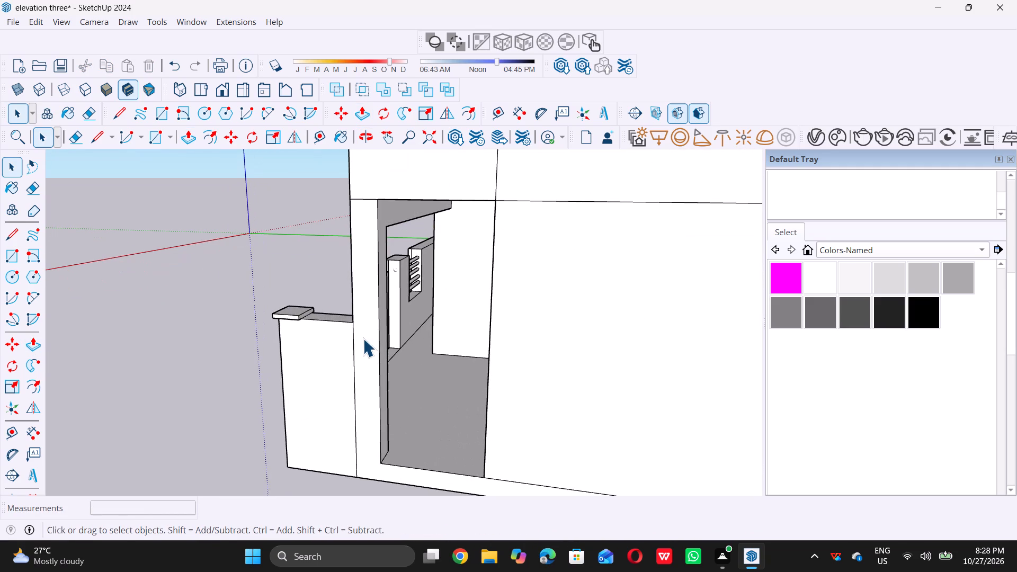
{"action": "key", "text": "l"}
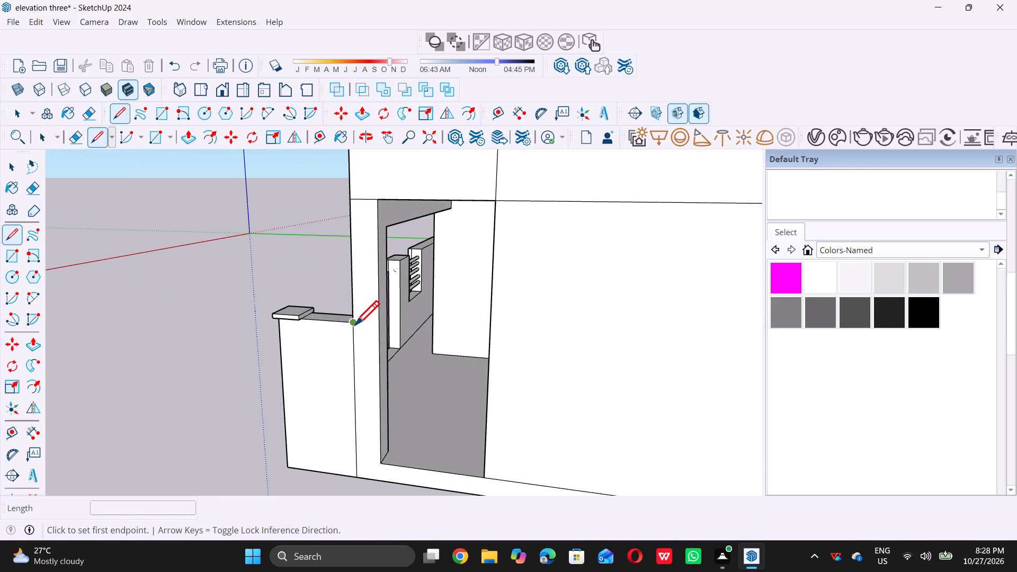
{"action": "left_click", "coordinate": [353, 325]}
{"action": "triple_click", "coordinate": [385, 324]}
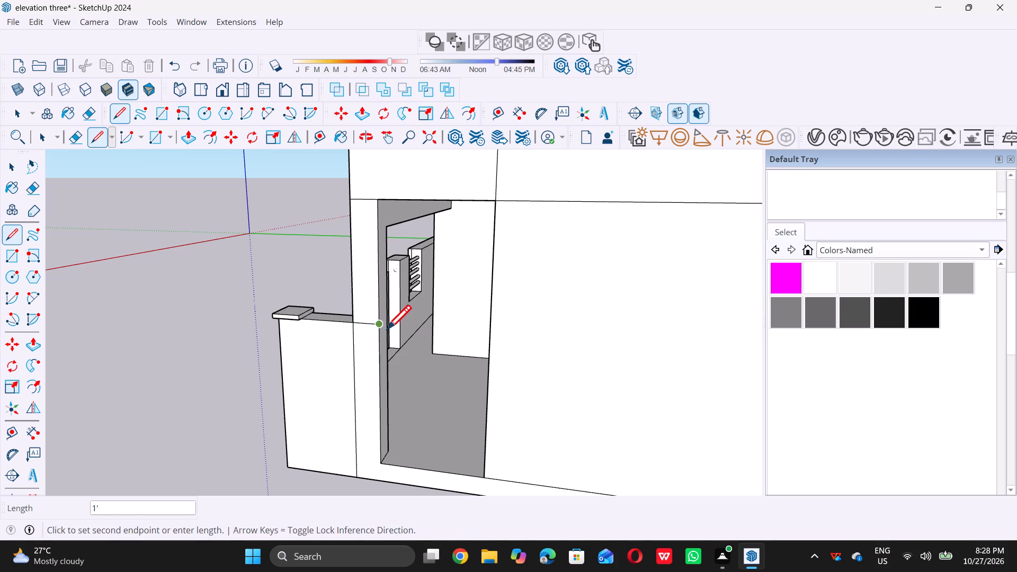
{"action": "middle_click_drag", "start_coordinate": [382, 325], "coordinate": [345, 330]}
{"action": "scroll", "coordinate": [325, 336], "scroll_direction": "up", "scroll_amount": 7}
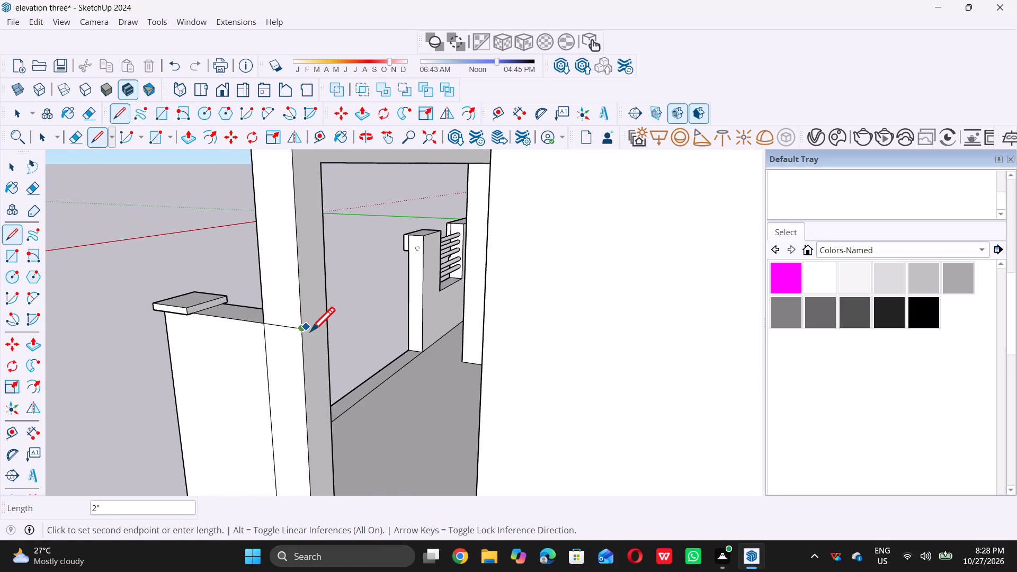
{"action": "double_click", "coordinate": [308, 328]}
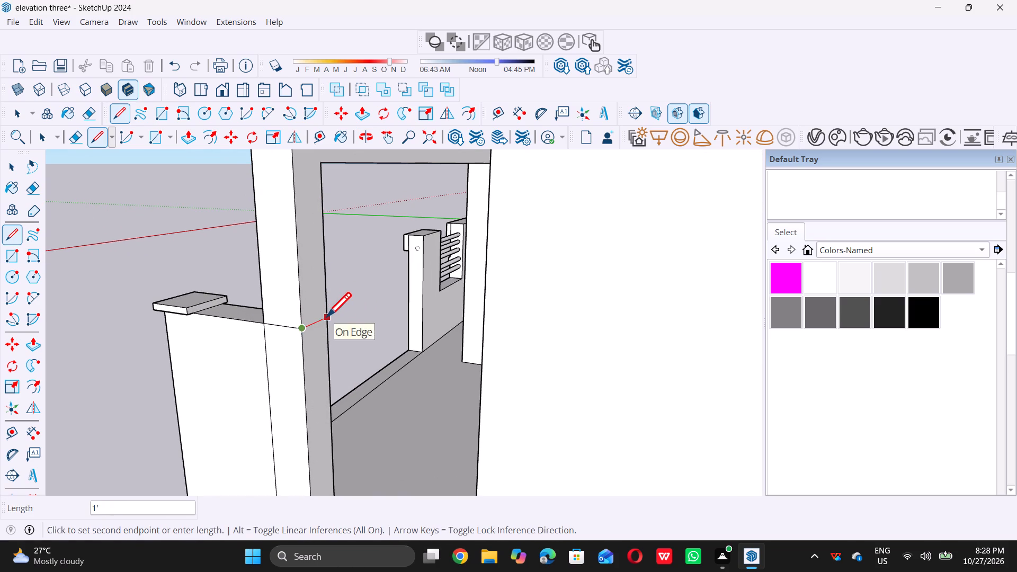
{"action": "double_click", "coordinate": [327, 316]}
{"action": "key", "text": "space"}
Extend the column's back face below the line across the porch side opening, finishing with a 2' 1" pull to the house's side wall.
{"action": "double_click", "coordinate": [323, 357]}
{"action": "scroll", "coordinate": [321, 351], "scroll_direction": "down", "scroll_amount": 10}
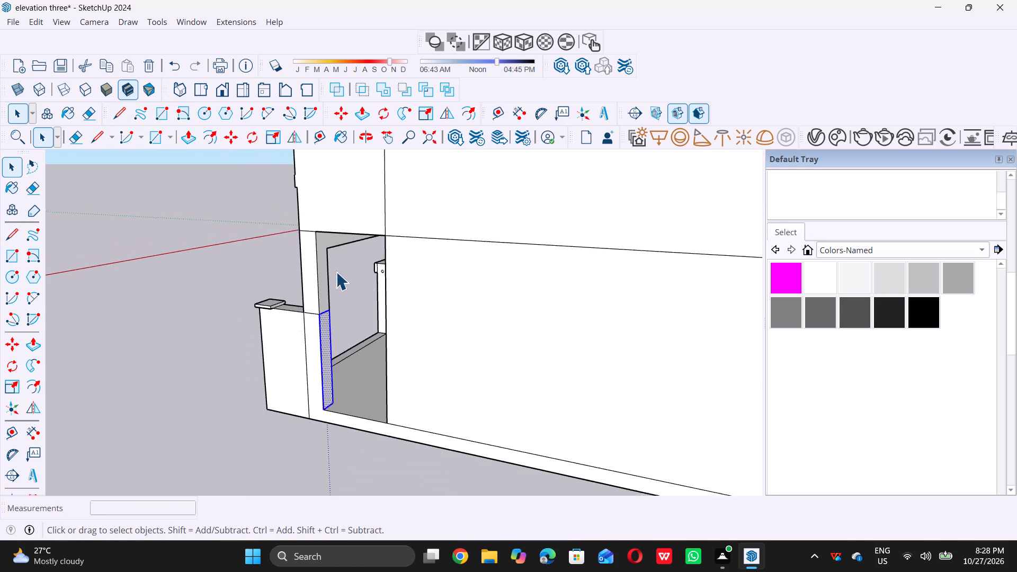
{"action": "key", "text": "p"}
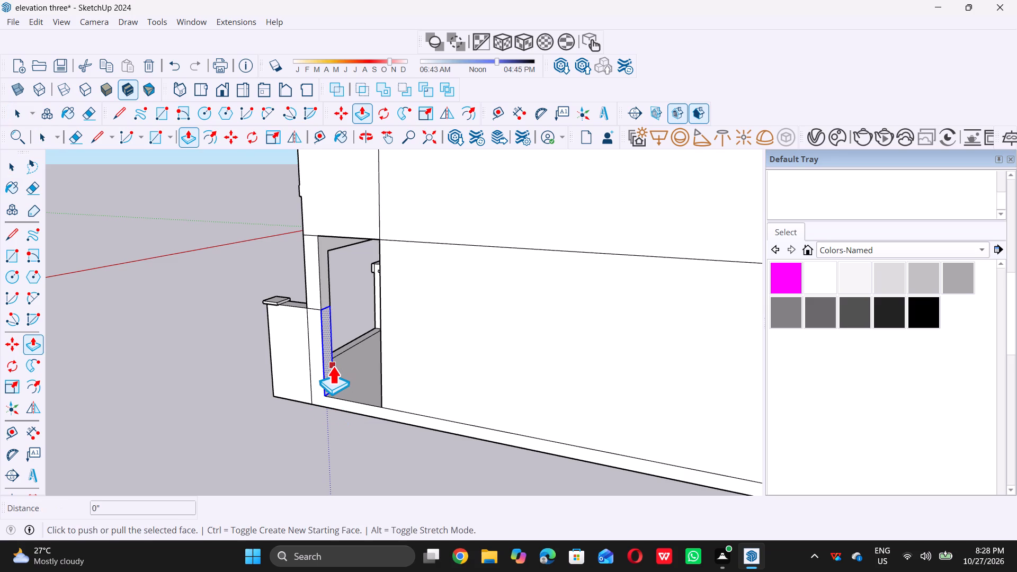
{"action": "double_click", "coordinate": [333, 366]}
{"action": "scroll", "coordinate": [359, 379], "scroll_direction": "up", "scroll_amount": 5}
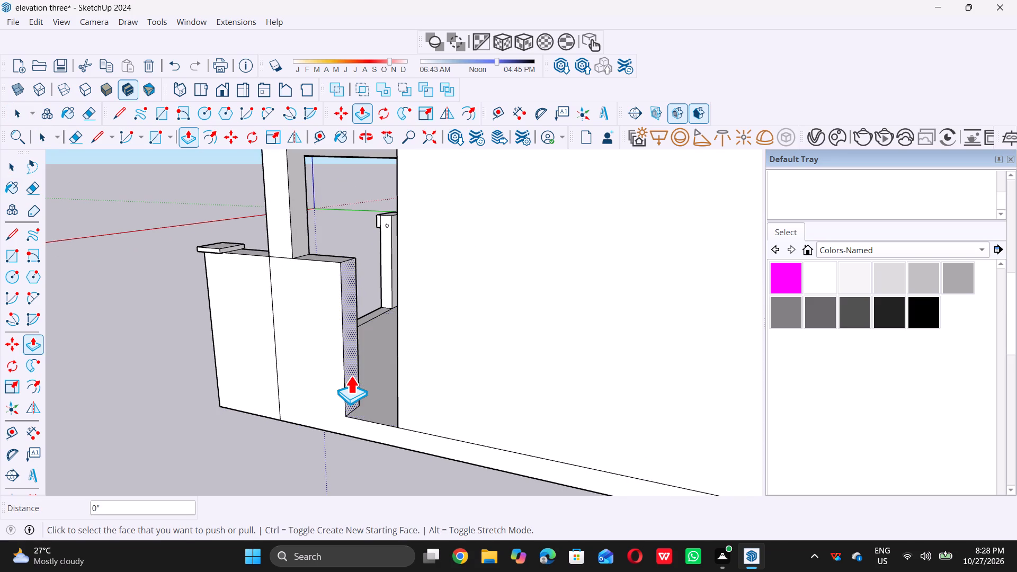
{"action": "left_click", "coordinate": [350, 375]}
{"action": "double_click", "coordinate": [410, 386]}
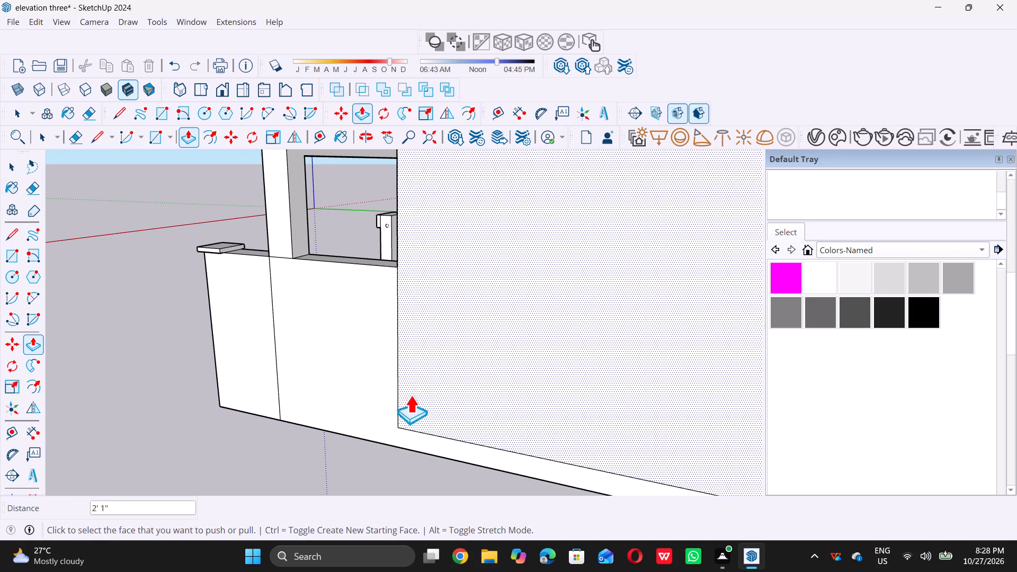
{"action": "key", "text": "space"}
Save the elevation three model with the whole front elevation in view.
{"action": "scroll", "coordinate": [441, 448], "scroll_direction": "down", "scroll_amount": 15}
{"action": "middle_click_drag", "start_coordinate": [279, 412], "coordinate": [614, 378]}
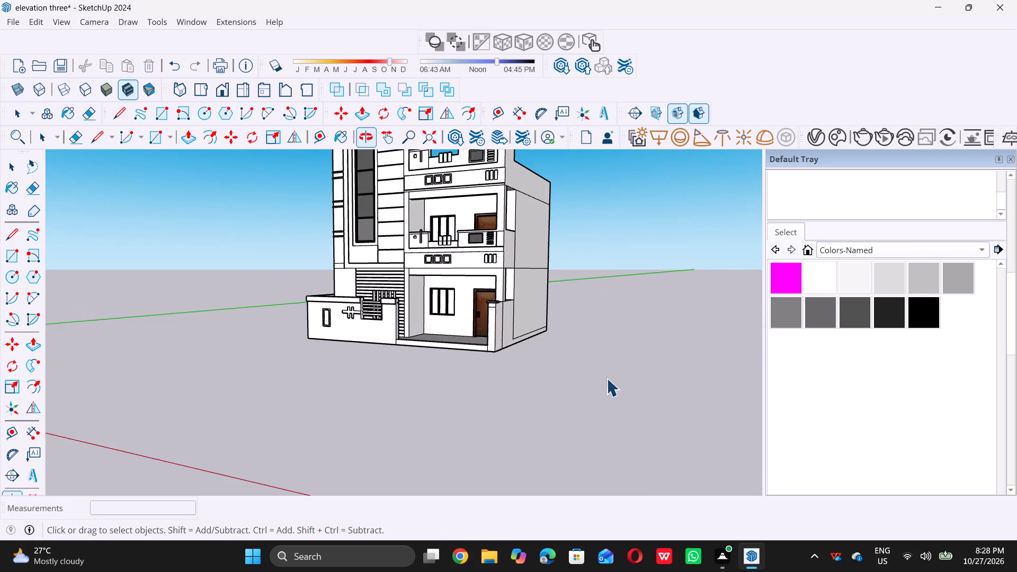
{"action": "scroll", "coordinate": [577, 408], "scroll_direction": "down", "scroll_amount": 12}
{"action": "middle_click_drag", "start_coordinate": [485, 407], "coordinate": [578, 366]}
{"action": "scroll", "coordinate": [550, 350], "scroll_direction": "up", "scroll_amount": 4}
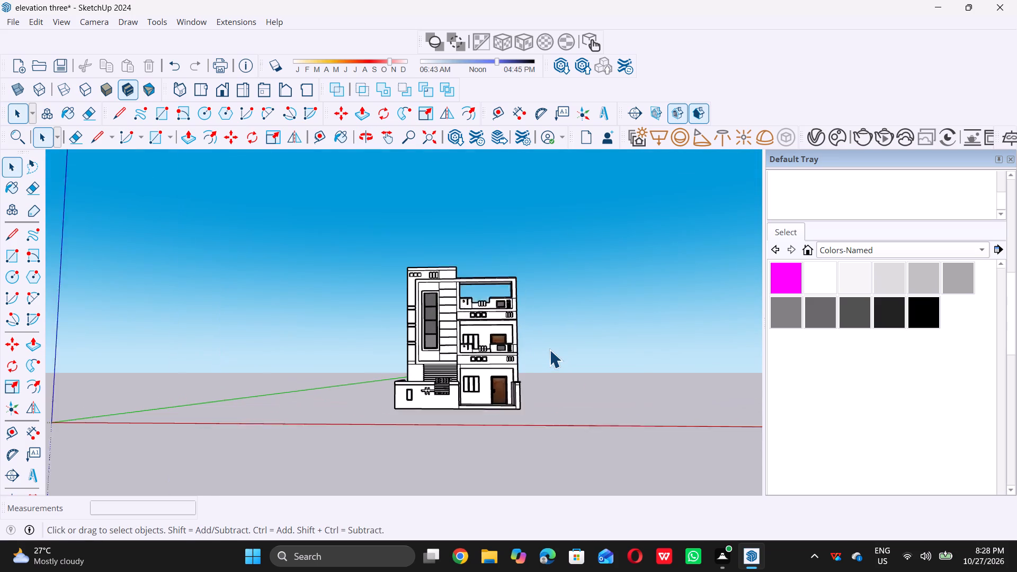
{"action": "scroll", "coordinate": [549, 350], "scroll_direction": "up", "scroll_amount": 6}
{"action": "middle_click_drag", "start_coordinate": [454, 320], "coordinate": [463, 330]}
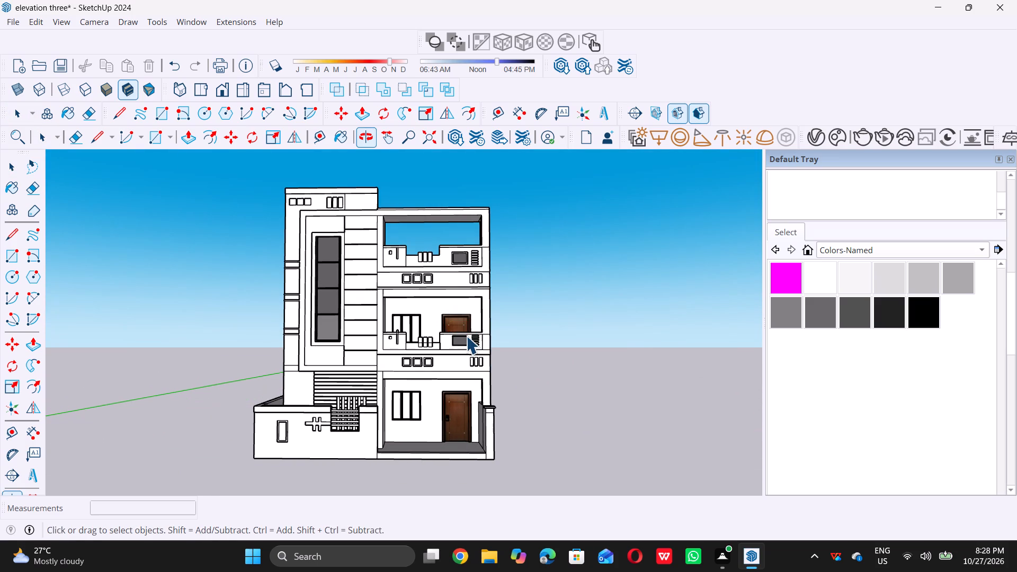
{"action": "key", "text": "ctrl+s"}
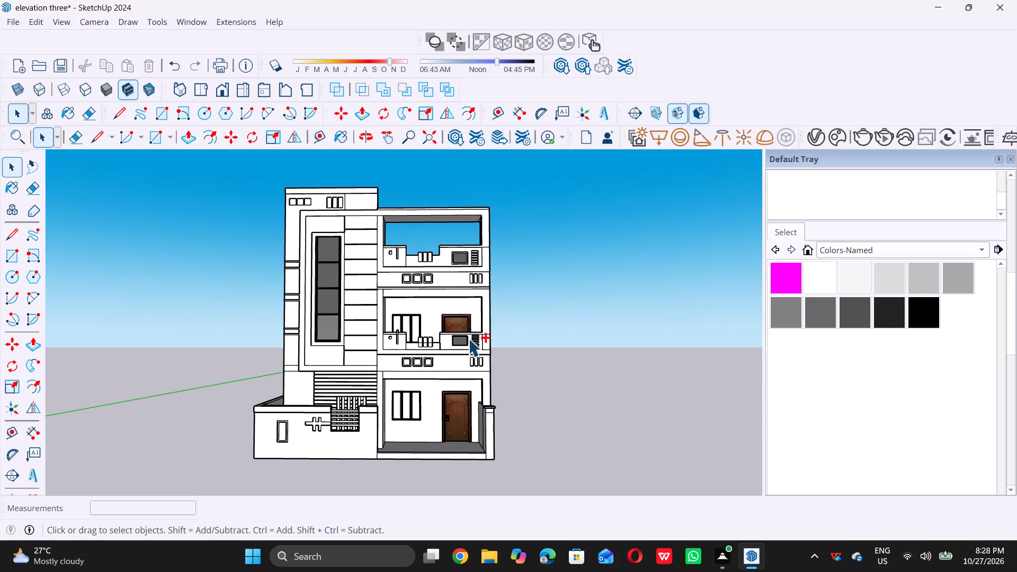
{"action": "key", "text": "ctrl+s"}
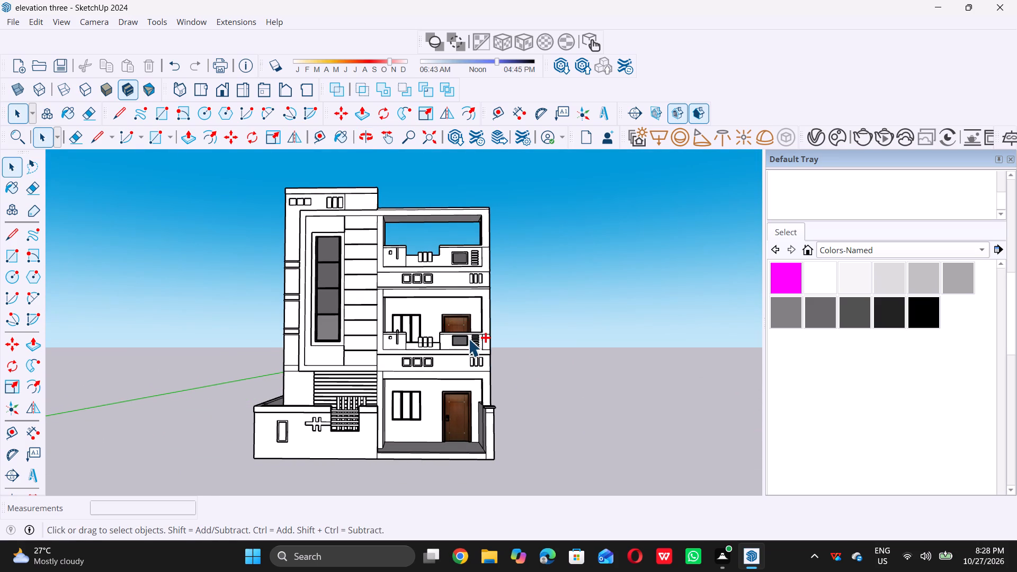
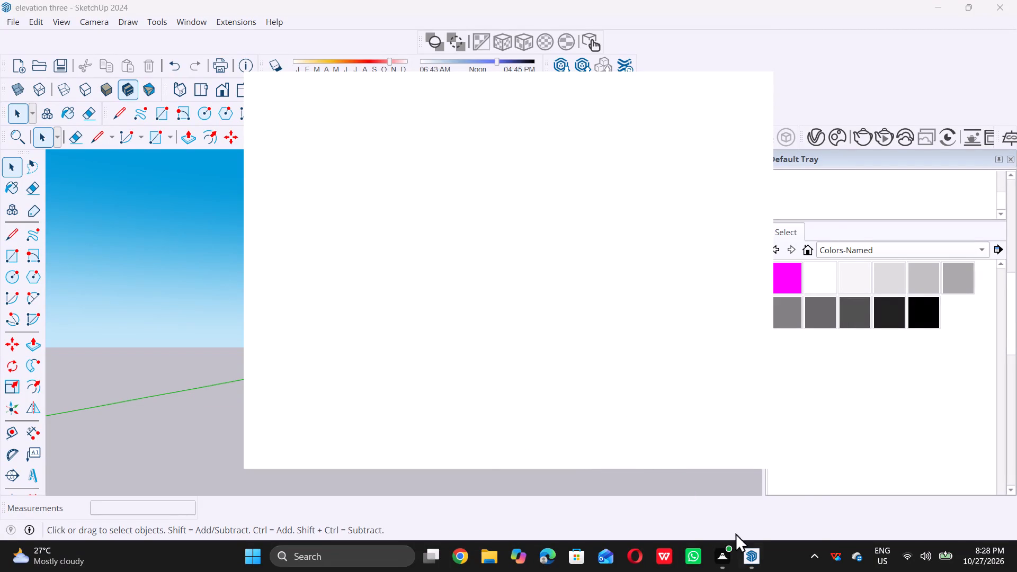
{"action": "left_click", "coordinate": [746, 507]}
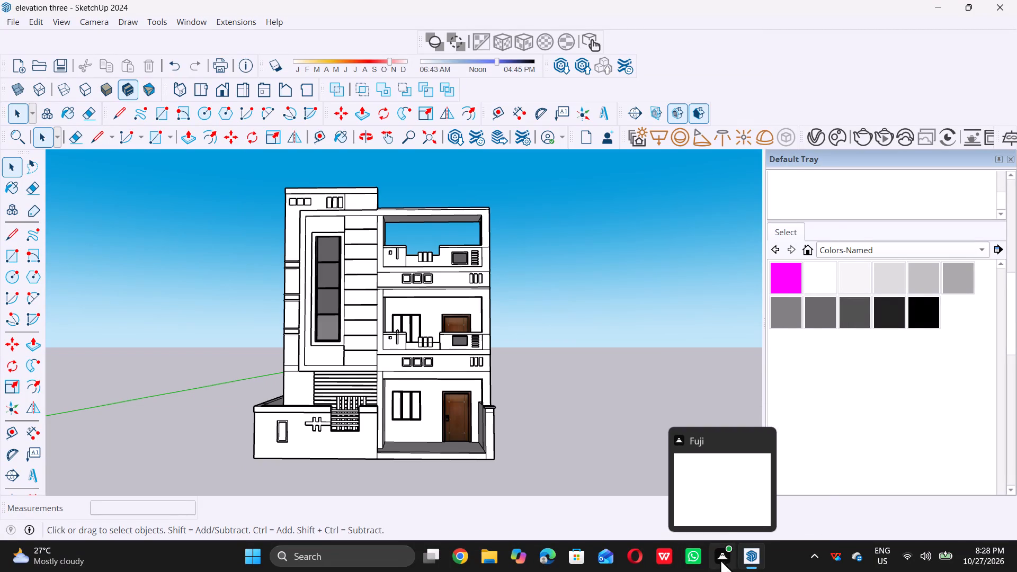
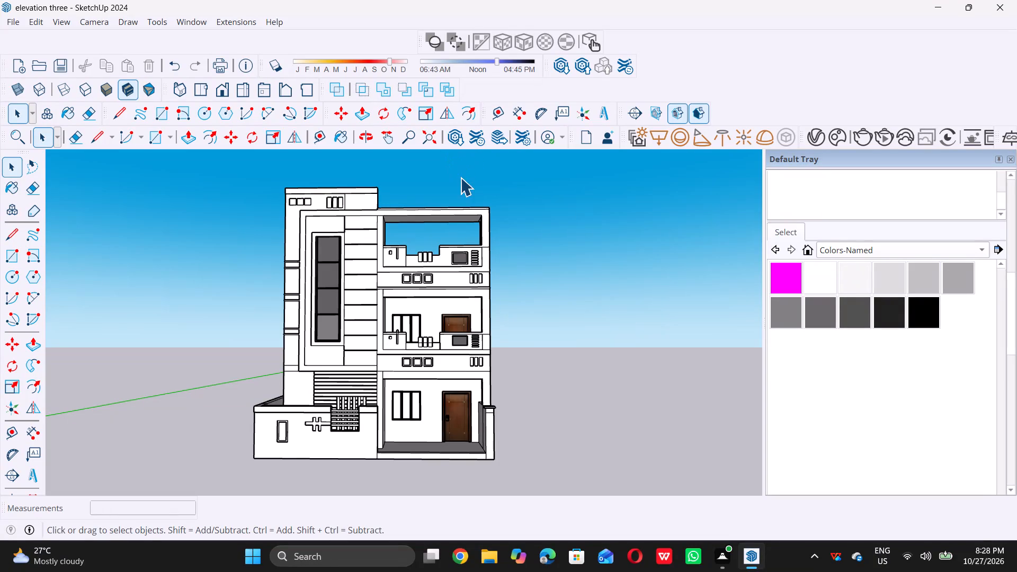
Import the Gate model from the vinod folder on the Desktop and place it in front of the house, beside the porch.
{"action": "left_click", "coordinate": [13, 24]}
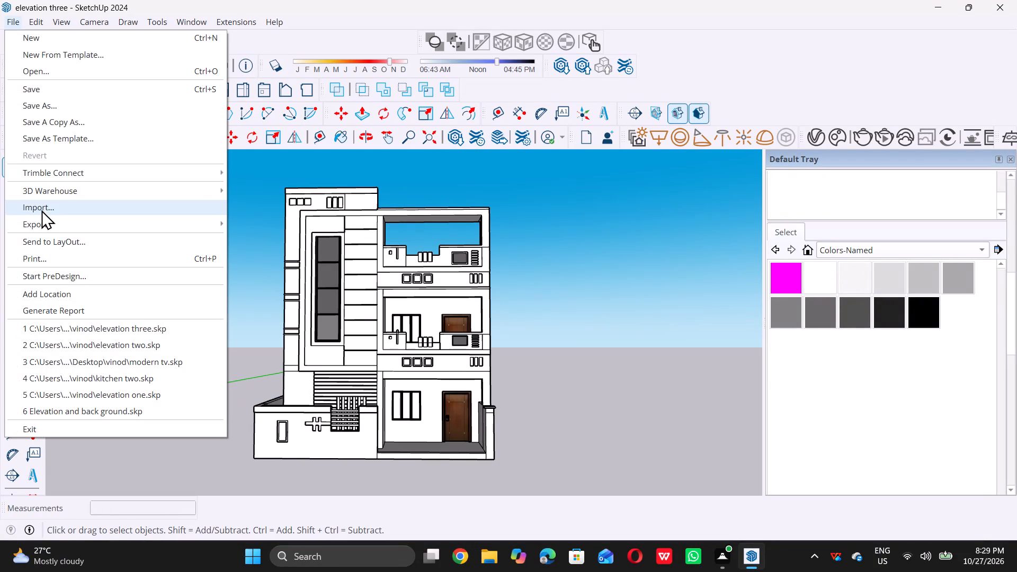
{"action": "left_click", "coordinate": [41, 208]}
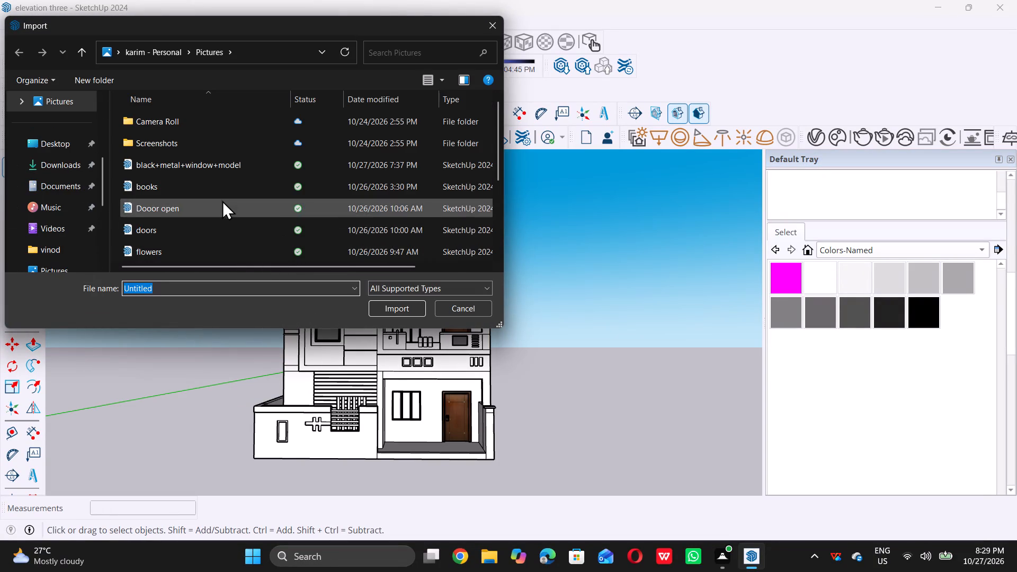
{"action": "scroll", "coordinate": [219, 198], "scroll_direction": "down", "scroll_amount": 8}
{"action": "left_click", "coordinate": [56, 139]}
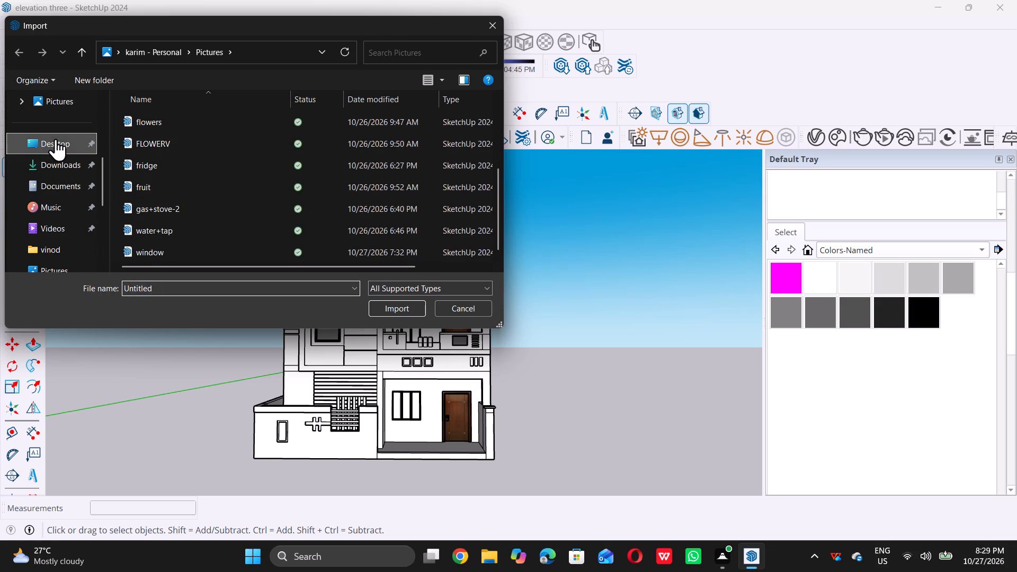
{"action": "triple_click", "coordinate": [155, 122]}
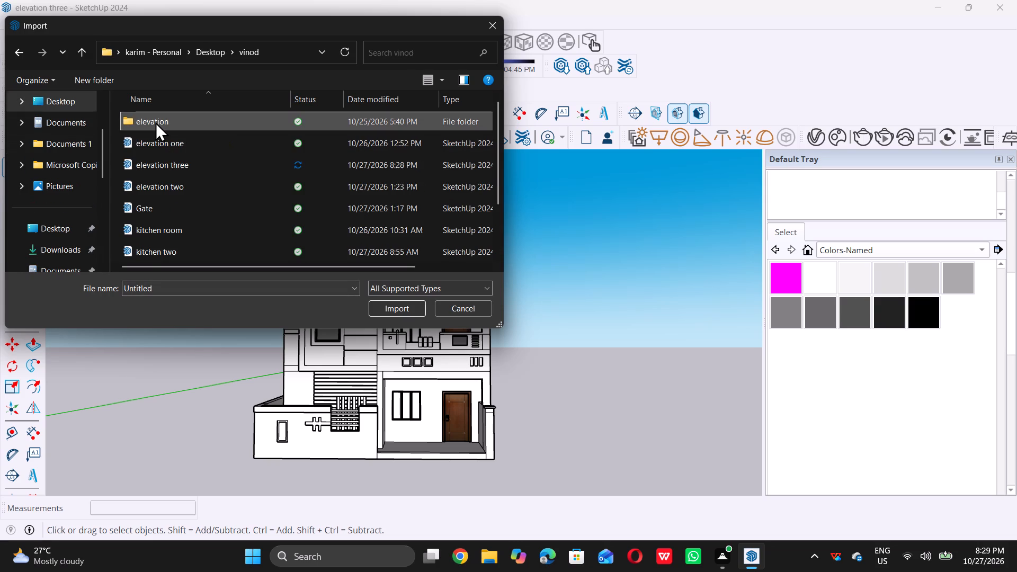
{"action": "left_click", "coordinate": [163, 214]}
{"action": "left_click", "coordinate": [396, 309]}
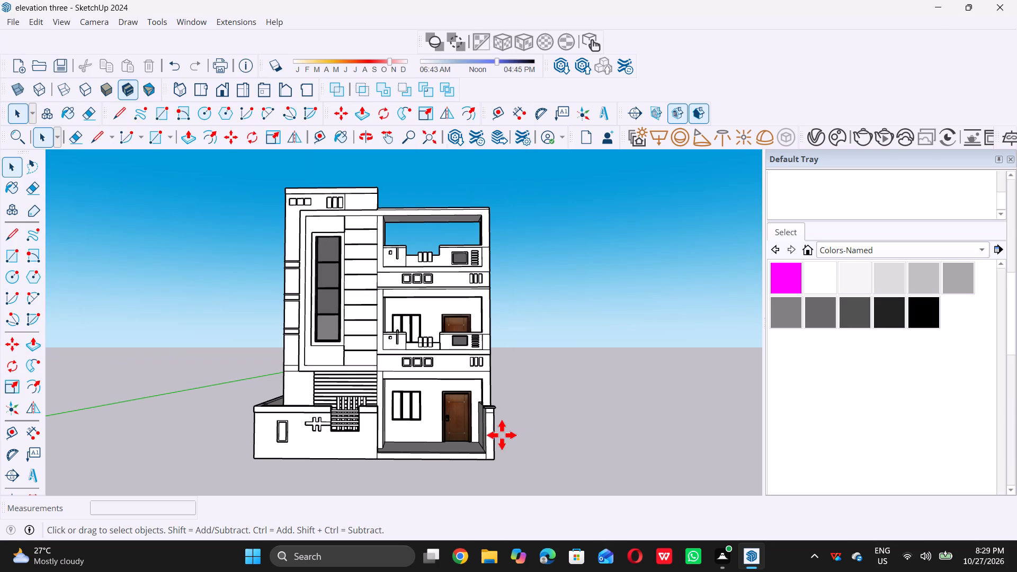
{"action": "scroll", "coordinate": [492, 405], "scroll_direction": "down", "scroll_amount": 5}
{"action": "scroll", "coordinate": [424, 359], "scroll_direction": "down", "scroll_amount": 2}
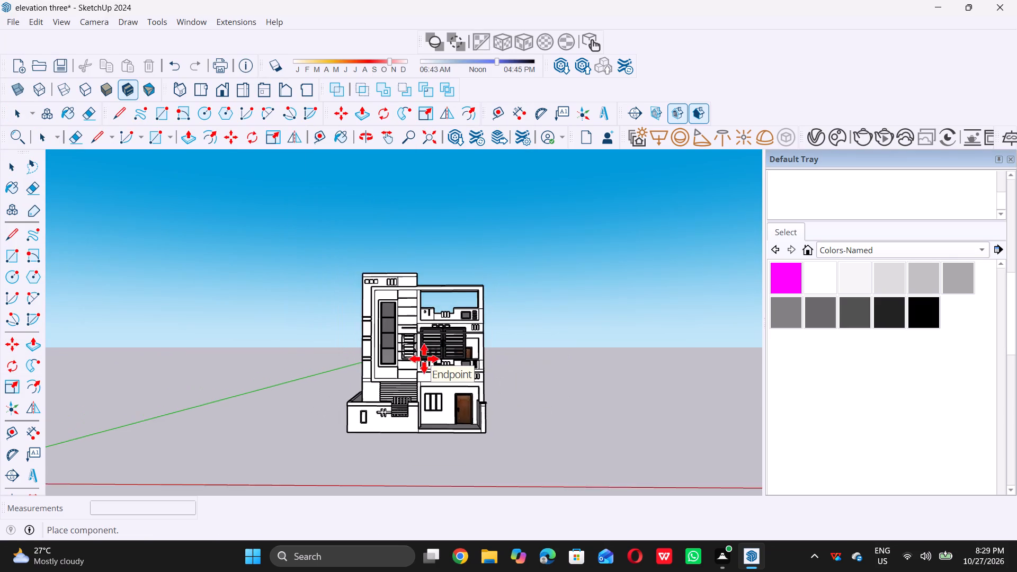
{"action": "scroll", "coordinate": [424, 359], "scroll_direction": "down", "scroll_amount": 1}
{"action": "middle_click_drag", "start_coordinate": [420, 356], "coordinate": [416, 393]}
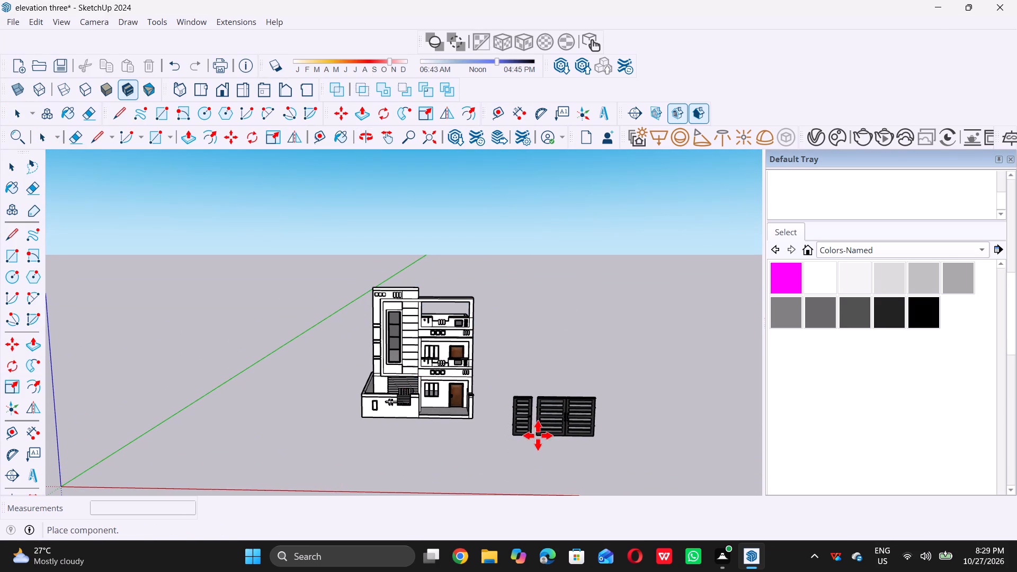
{"action": "left_click", "coordinate": [539, 435]}
{"action": "key", "text": "space"}
Explode the imported gate component and delete its narrow single-leaf gate, keeping the double-leaf one.
{"action": "scroll", "coordinate": [471, 423], "scroll_direction": "down", "scroll_amount": 4}
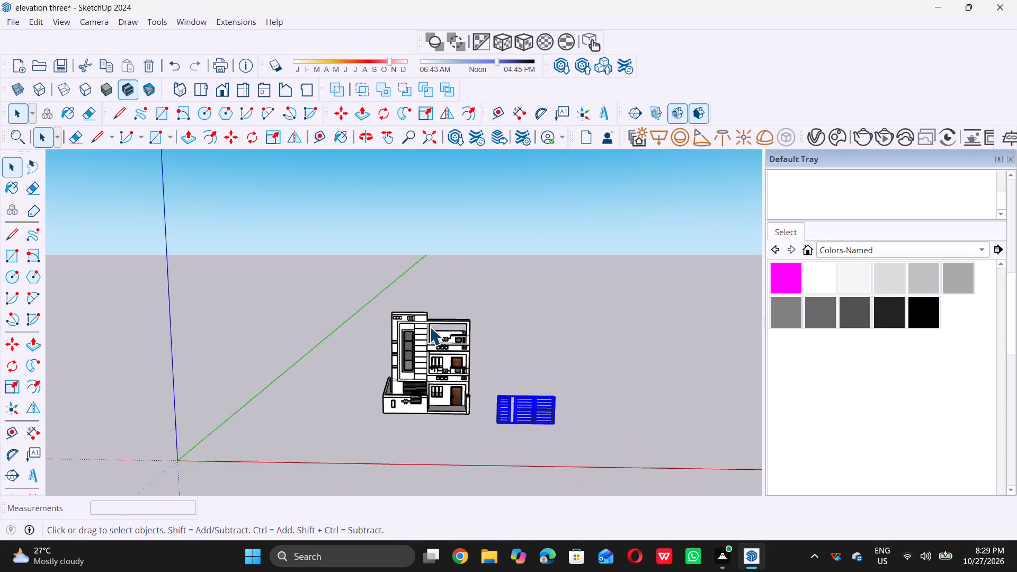
{"action": "middle_click_drag", "start_coordinate": [429, 329], "coordinate": [423, 380]}
{"action": "scroll", "coordinate": [482, 452], "scroll_direction": "up", "scroll_amount": 11}
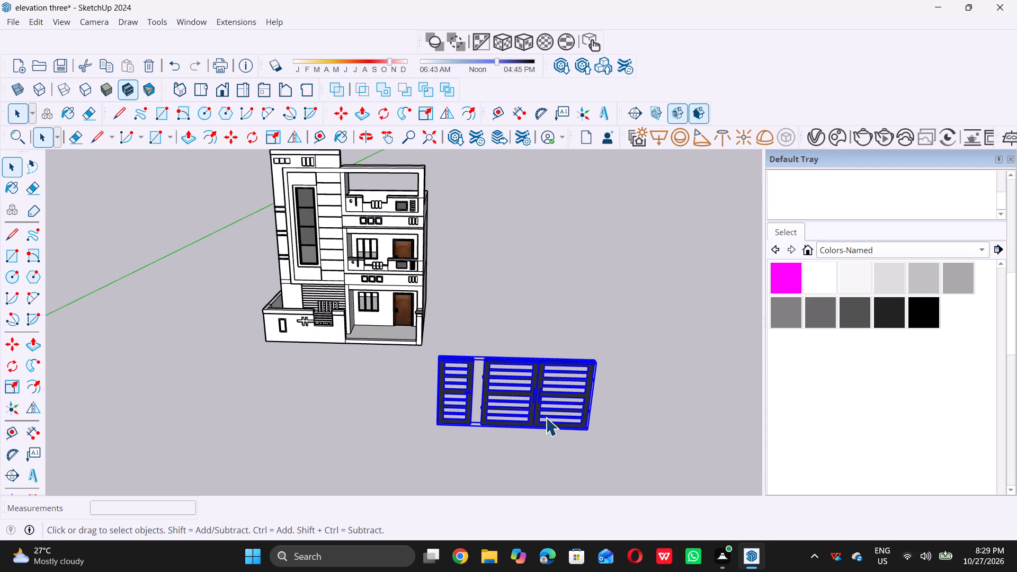
{"action": "right_click", "coordinate": [547, 411]}
{"action": "left_click", "coordinate": [587, 149]}
{"action": "double_click", "coordinate": [454, 446]}
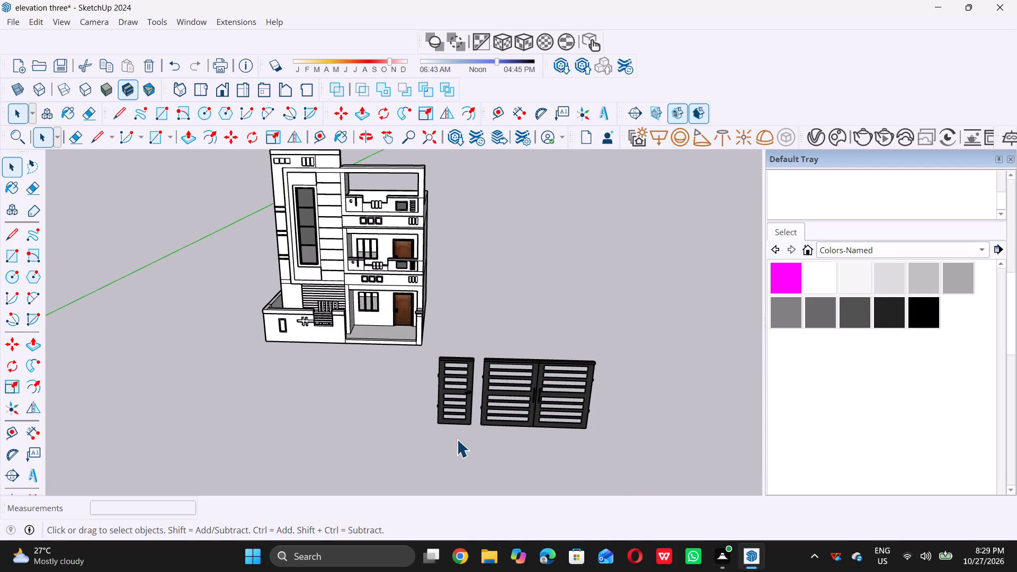
{"action": "left_click", "coordinate": [460, 403]}
{"action": "key", "text": "Delete"}
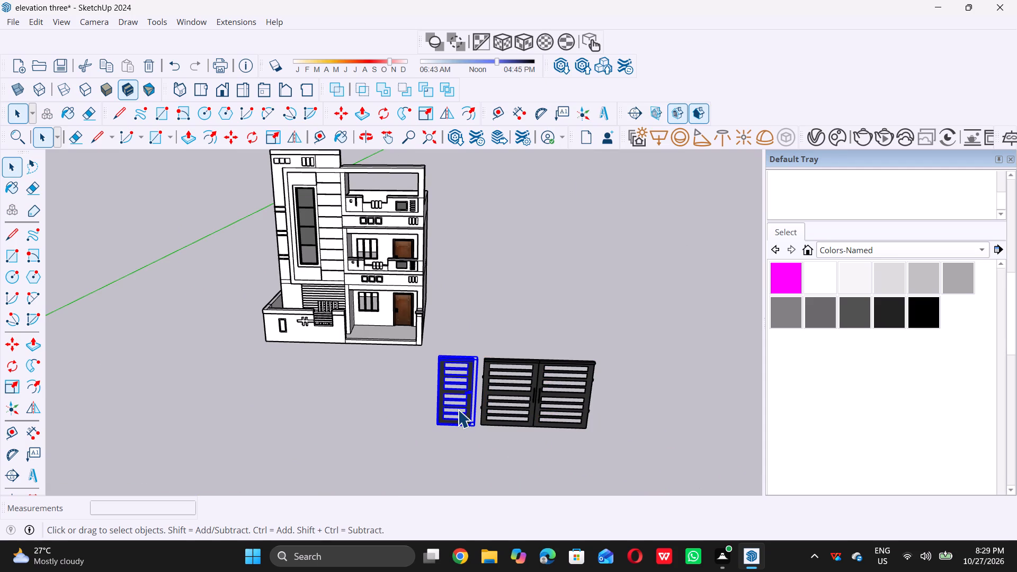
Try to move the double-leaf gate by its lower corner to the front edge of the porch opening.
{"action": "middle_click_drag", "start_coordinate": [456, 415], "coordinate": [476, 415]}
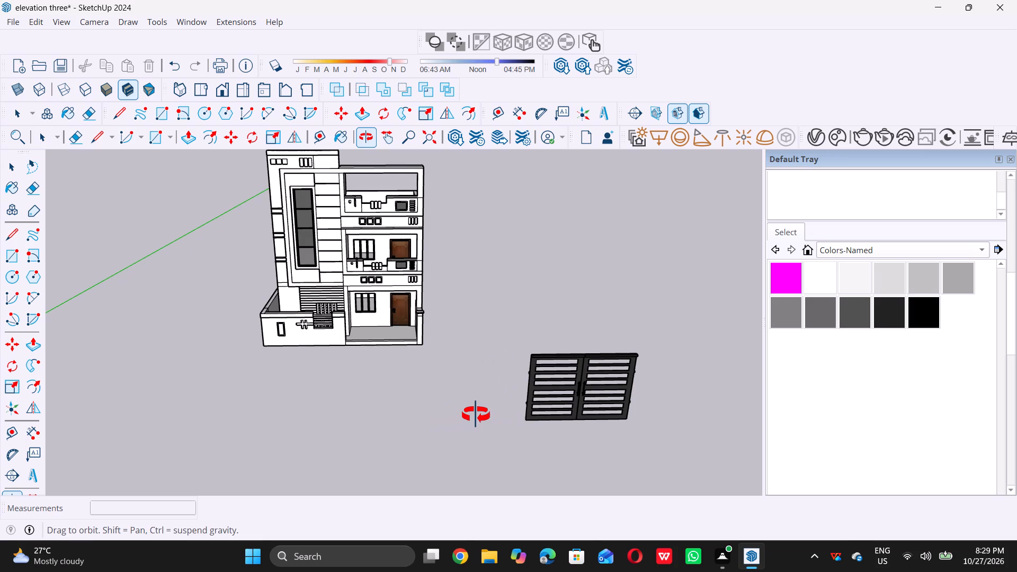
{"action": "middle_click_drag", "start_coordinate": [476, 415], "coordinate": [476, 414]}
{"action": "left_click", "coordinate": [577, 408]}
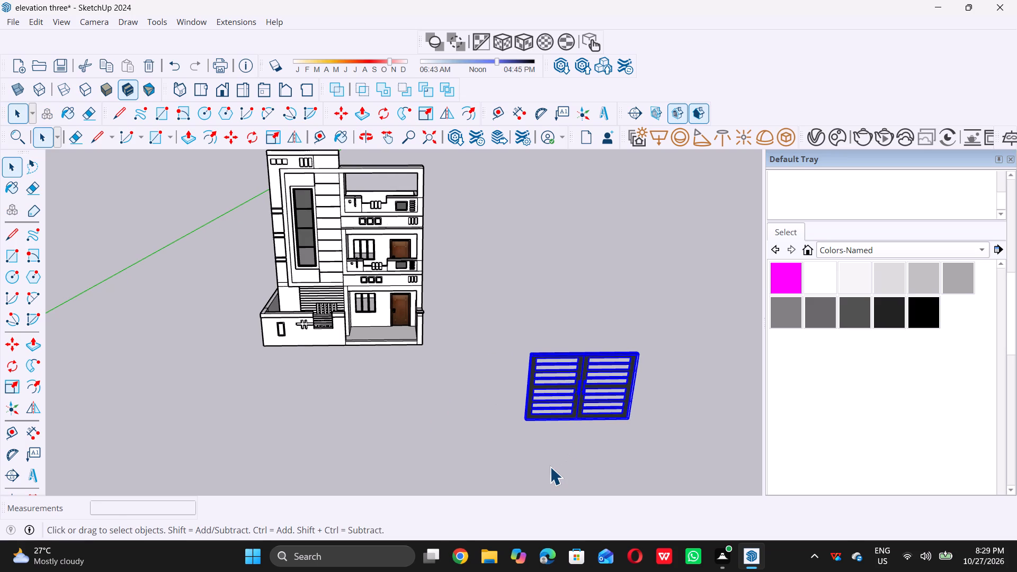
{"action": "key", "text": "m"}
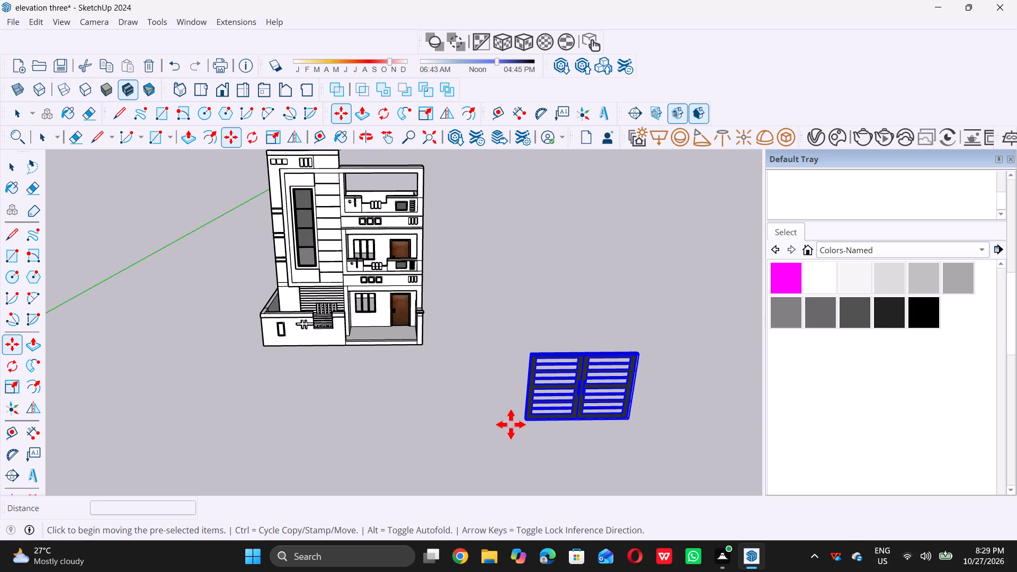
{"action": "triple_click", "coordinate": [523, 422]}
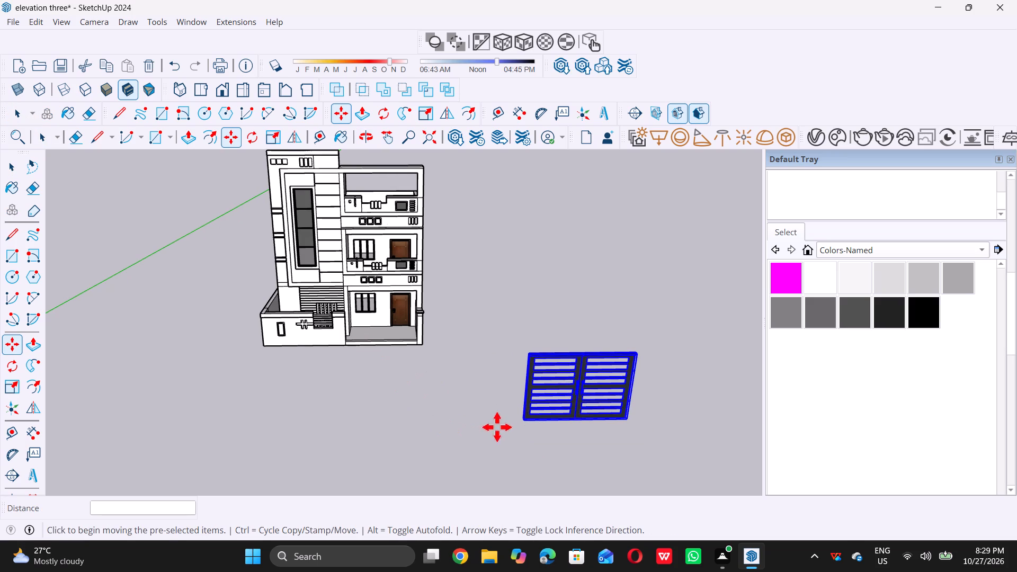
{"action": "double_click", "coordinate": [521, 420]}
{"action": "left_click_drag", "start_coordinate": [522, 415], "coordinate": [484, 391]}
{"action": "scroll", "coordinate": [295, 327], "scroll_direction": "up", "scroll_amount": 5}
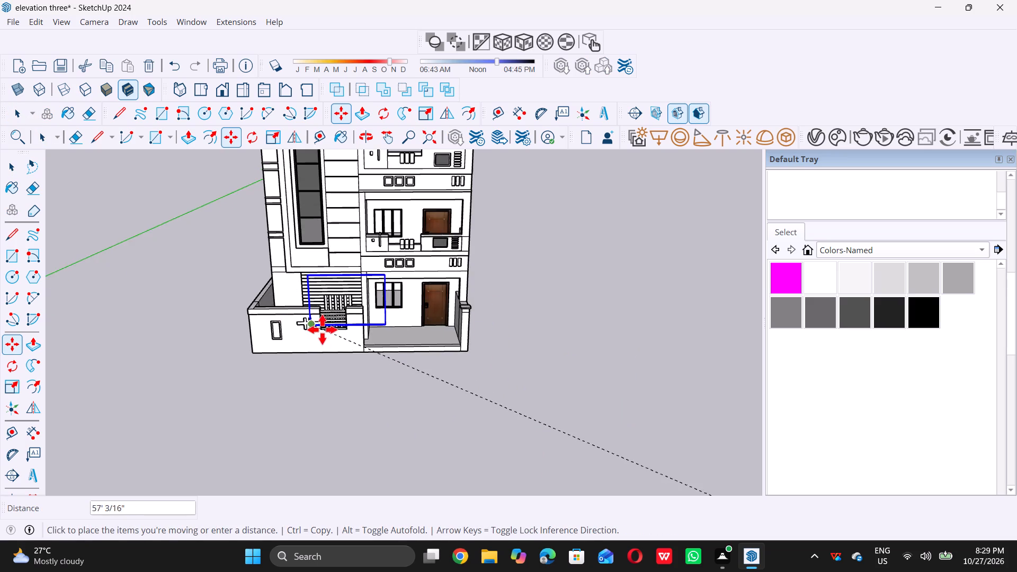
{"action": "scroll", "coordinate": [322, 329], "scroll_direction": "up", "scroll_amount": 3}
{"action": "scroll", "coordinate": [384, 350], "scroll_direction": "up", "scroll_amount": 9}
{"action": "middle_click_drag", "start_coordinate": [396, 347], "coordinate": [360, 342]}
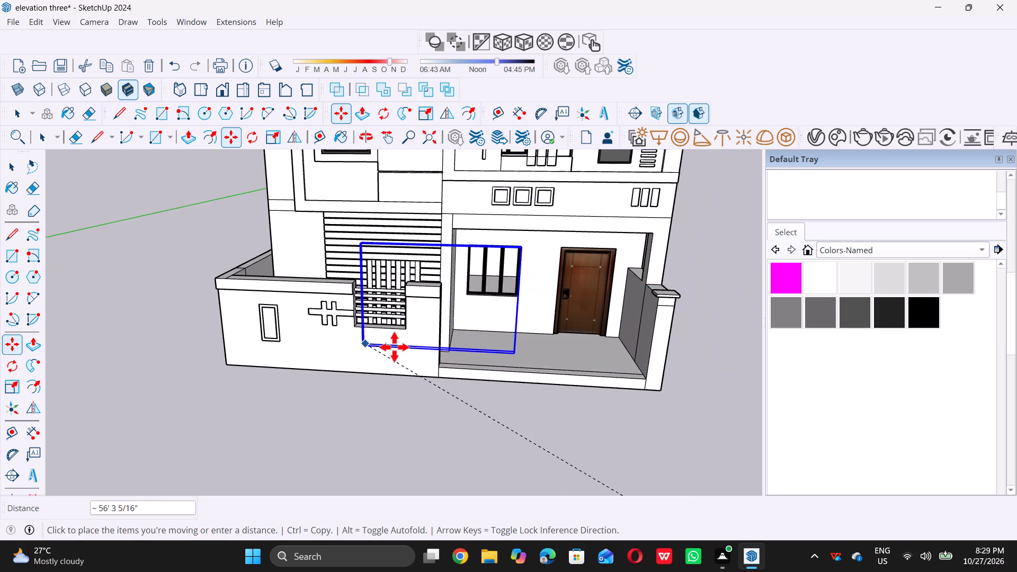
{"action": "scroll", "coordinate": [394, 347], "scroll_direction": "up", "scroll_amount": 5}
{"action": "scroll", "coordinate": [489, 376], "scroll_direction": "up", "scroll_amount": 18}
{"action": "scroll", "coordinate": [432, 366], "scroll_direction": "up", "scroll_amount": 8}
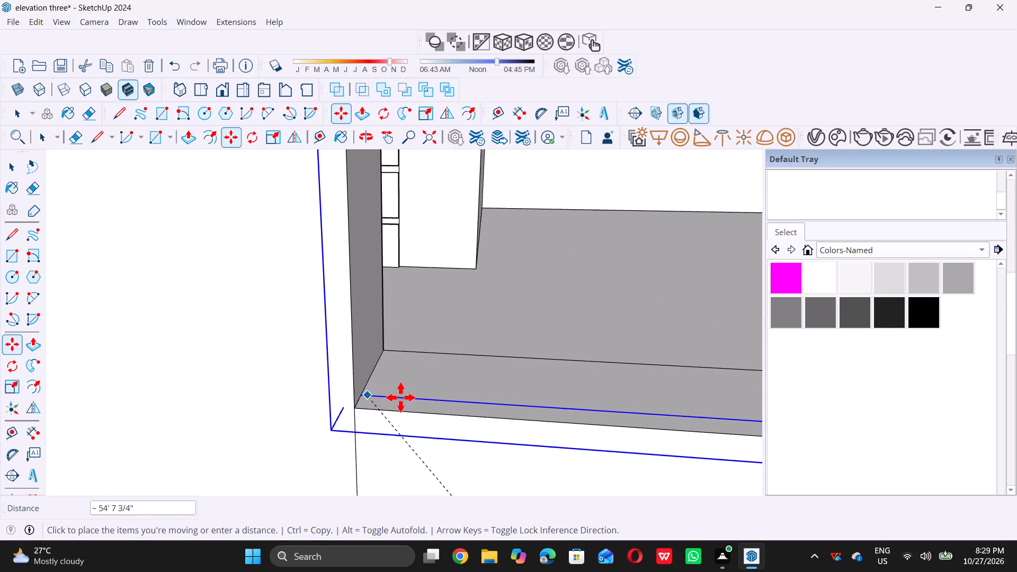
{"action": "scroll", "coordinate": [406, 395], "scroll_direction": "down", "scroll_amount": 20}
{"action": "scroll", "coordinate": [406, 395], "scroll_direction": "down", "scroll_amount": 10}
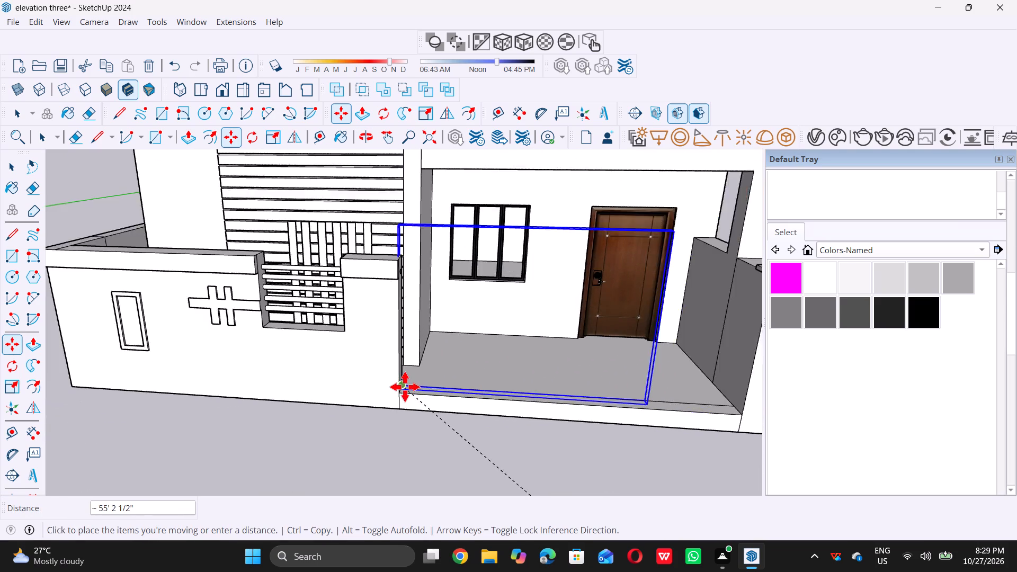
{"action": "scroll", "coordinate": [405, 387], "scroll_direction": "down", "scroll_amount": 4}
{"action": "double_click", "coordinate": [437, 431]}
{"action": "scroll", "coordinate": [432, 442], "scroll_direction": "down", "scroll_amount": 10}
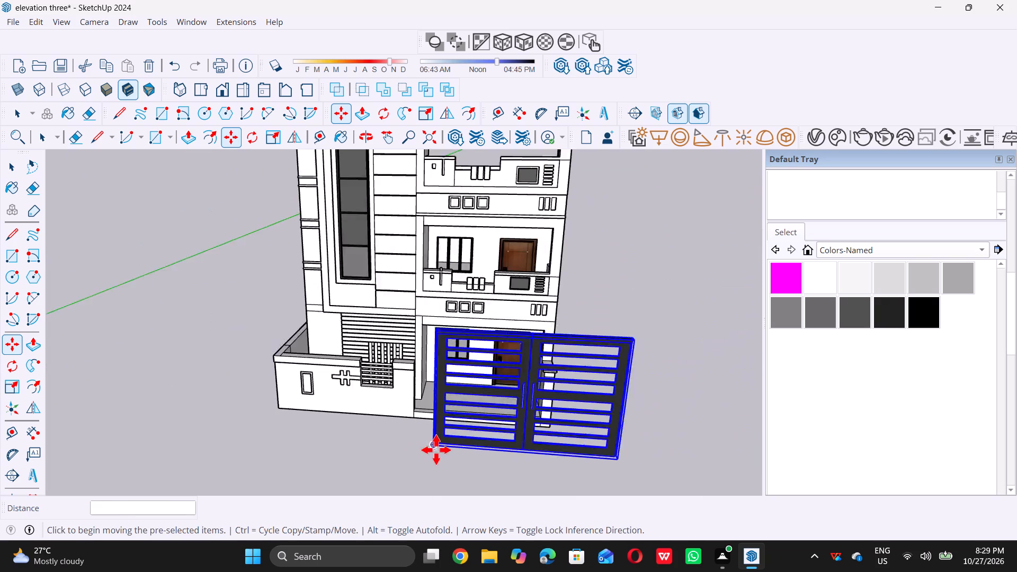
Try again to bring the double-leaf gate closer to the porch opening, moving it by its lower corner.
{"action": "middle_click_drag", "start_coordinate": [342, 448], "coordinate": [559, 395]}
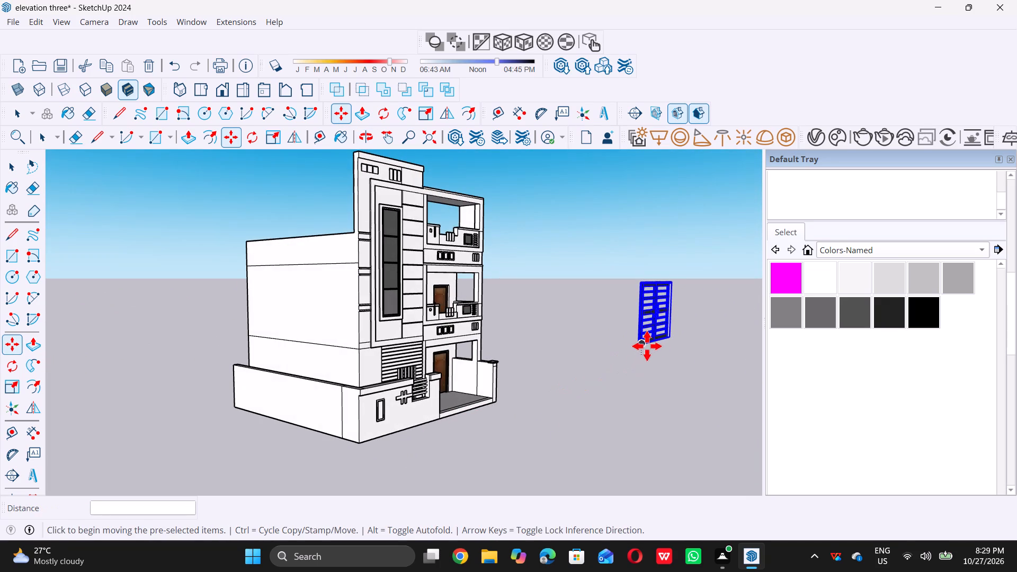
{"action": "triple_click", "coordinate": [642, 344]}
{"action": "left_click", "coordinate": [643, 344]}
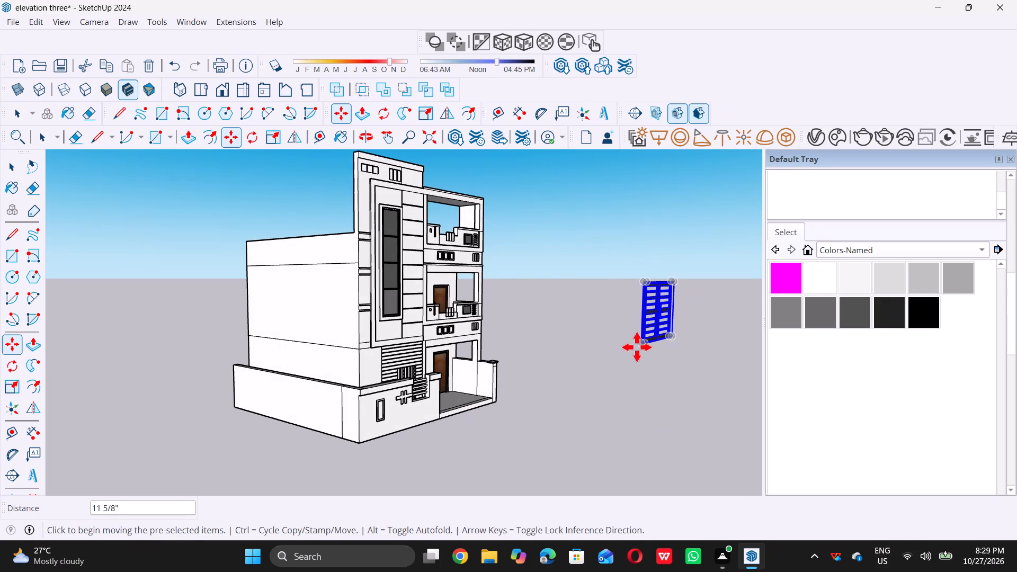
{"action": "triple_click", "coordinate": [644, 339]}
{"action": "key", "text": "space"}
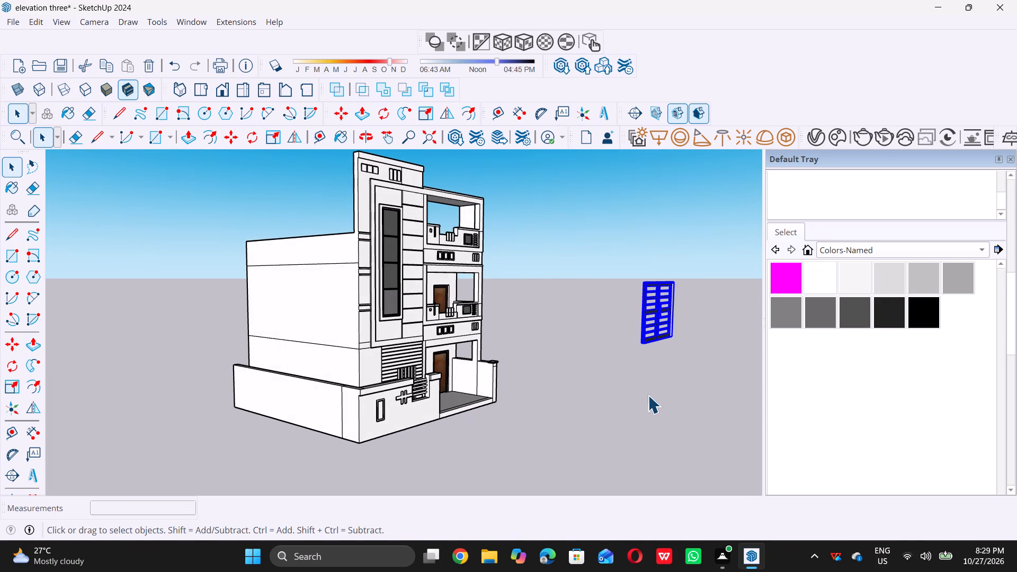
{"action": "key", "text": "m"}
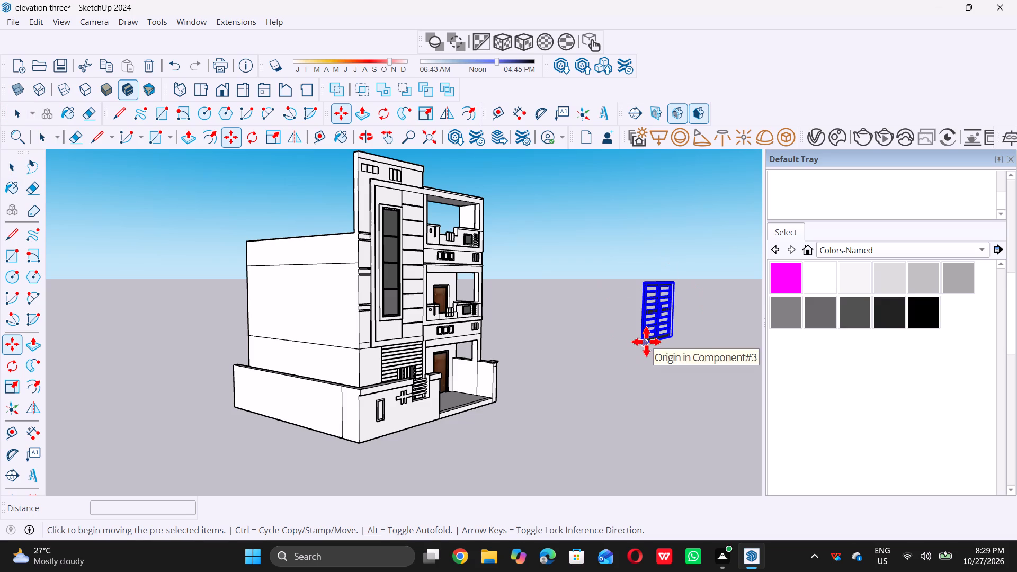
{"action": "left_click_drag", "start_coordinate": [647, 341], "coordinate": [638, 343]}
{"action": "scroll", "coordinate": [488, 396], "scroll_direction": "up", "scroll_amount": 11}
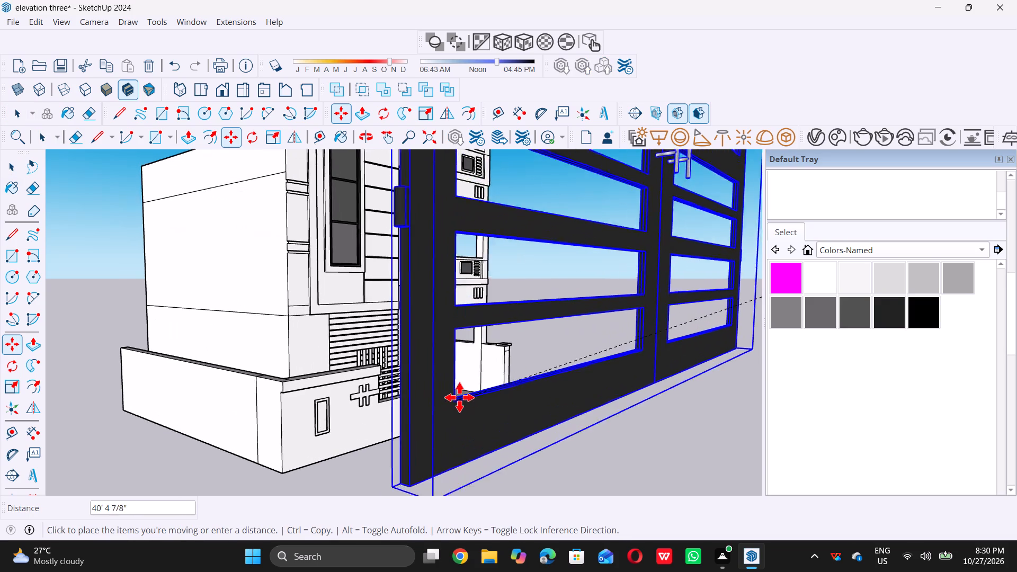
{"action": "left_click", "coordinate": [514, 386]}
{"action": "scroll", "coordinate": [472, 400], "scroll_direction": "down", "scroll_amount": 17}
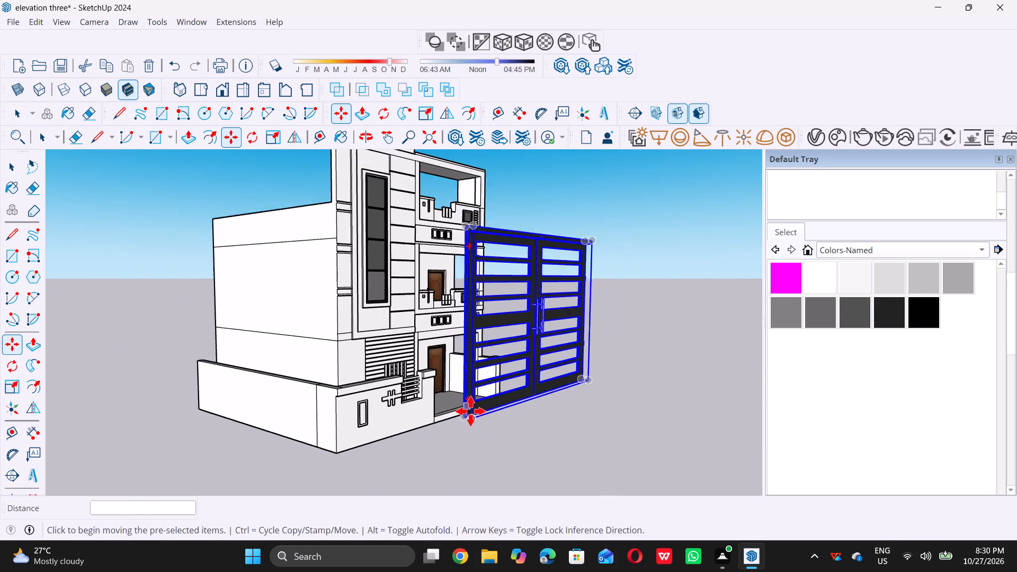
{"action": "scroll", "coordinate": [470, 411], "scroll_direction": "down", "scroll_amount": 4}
Scale the double-leaf gate down uniformly from its upper corner to a small fraction of its size.
{"action": "middle_click_drag", "start_coordinate": [682, 441], "coordinate": [581, 431]}
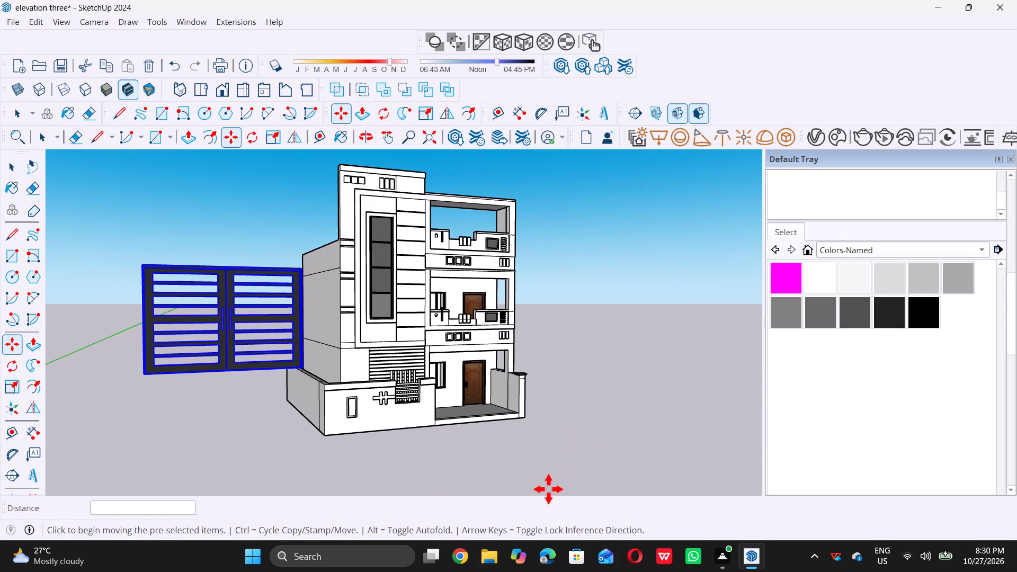
{"action": "key", "text": "s"}
{"action": "left_click", "coordinate": [142, 265]}
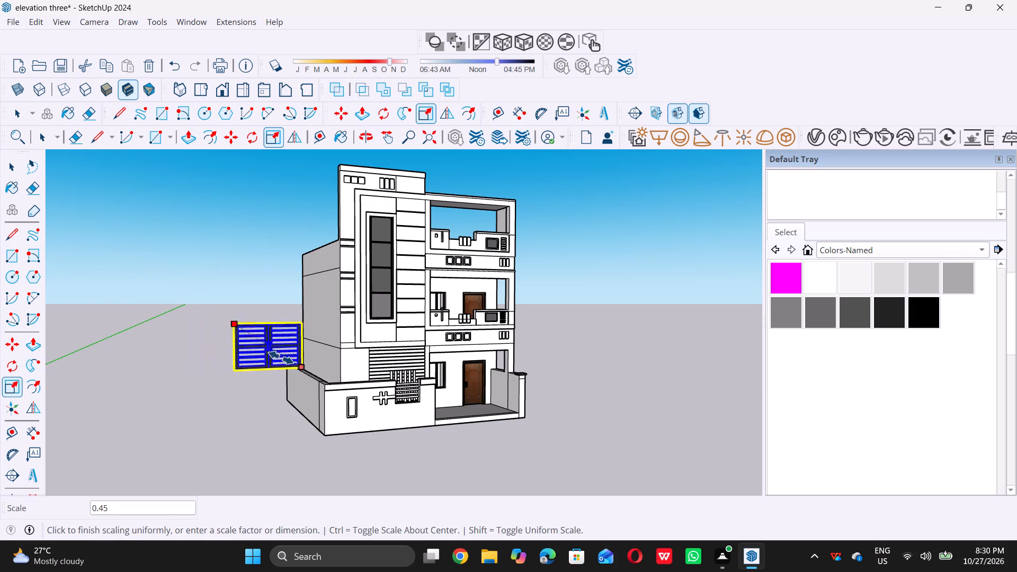
{"action": "double_click", "coordinate": [283, 365]}
{"action": "key", "text": "space"}
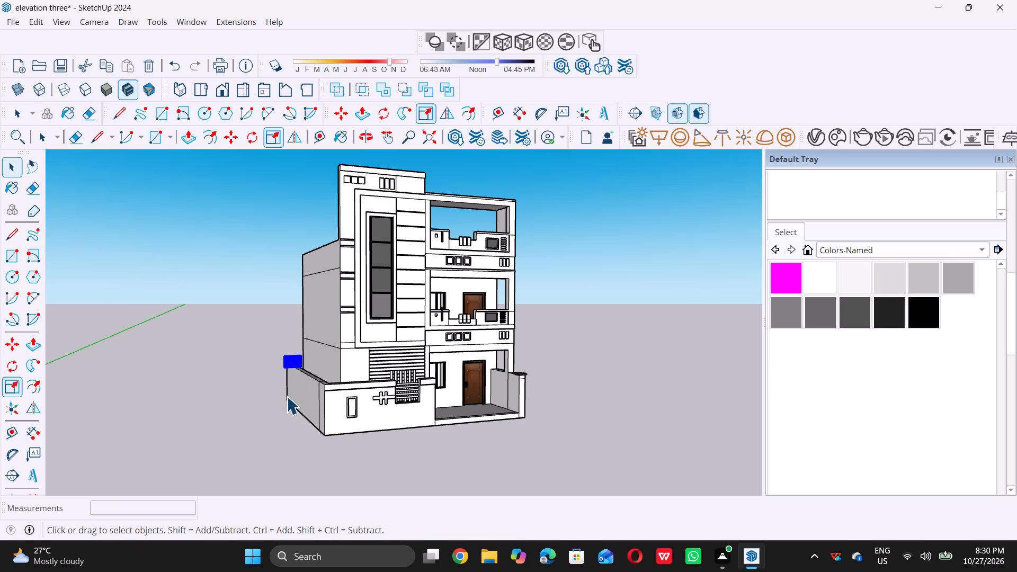
Move the double-leaf gate by its lower corner to the porch opening's bottom corner at the end of the front boundary wall.
{"action": "middle_click_drag", "start_coordinate": [275, 377], "coordinate": [329, 415]}
{"action": "scroll", "coordinate": [463, 477], "scroll_direction": "up", "scroll_amount": 11}
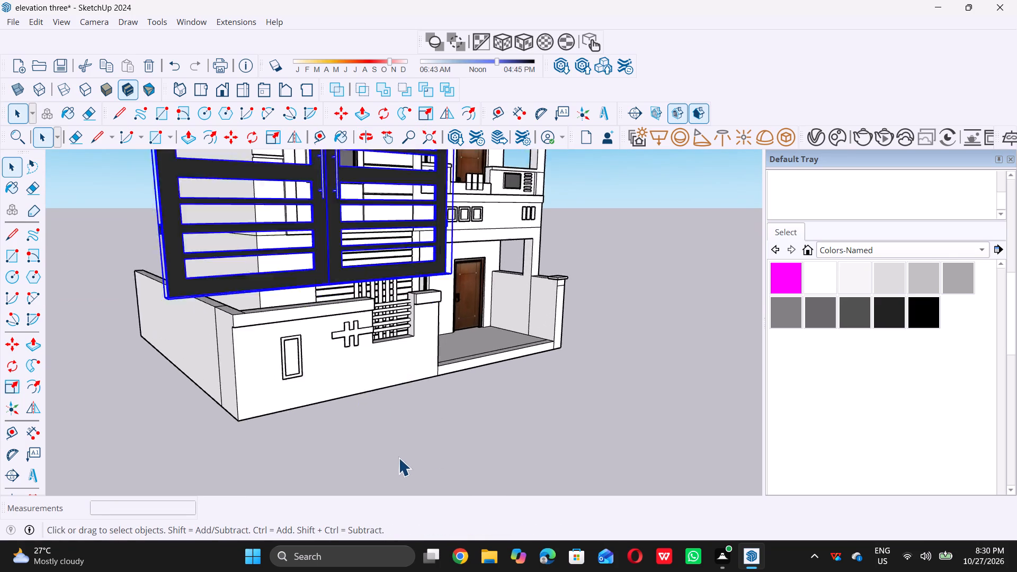
{"action": "scroll", "coordinate": [409, 457], "scroll_direction": "down", "scroll_amount": 5}
{"action": "key", "text": "m"}
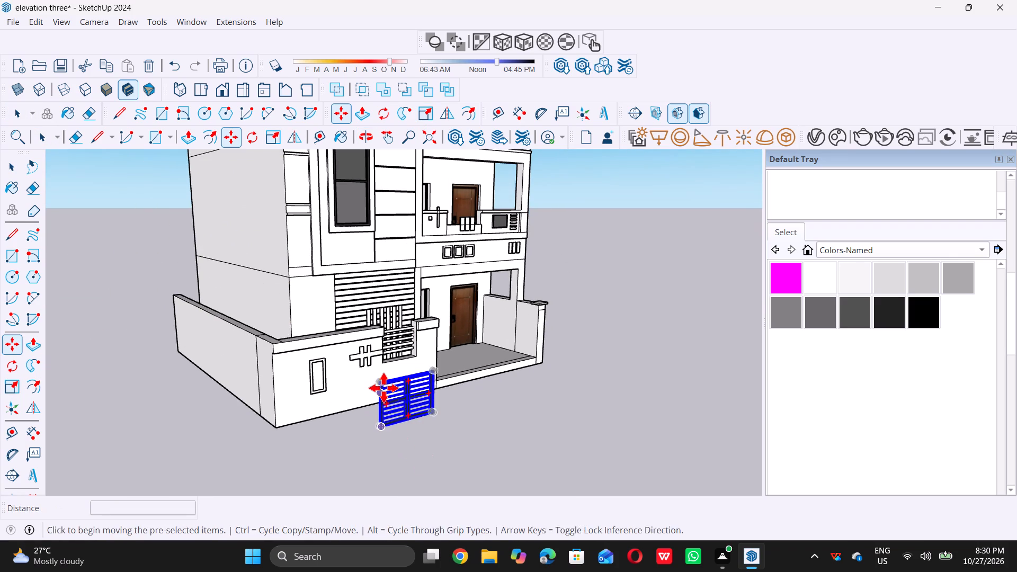
{"action": "left_click", "coordinate": [383, 430]}
{"action": "scroll", "coordinate": [455, 370], "scroll_direction": "up", "scroll_amount": 9}
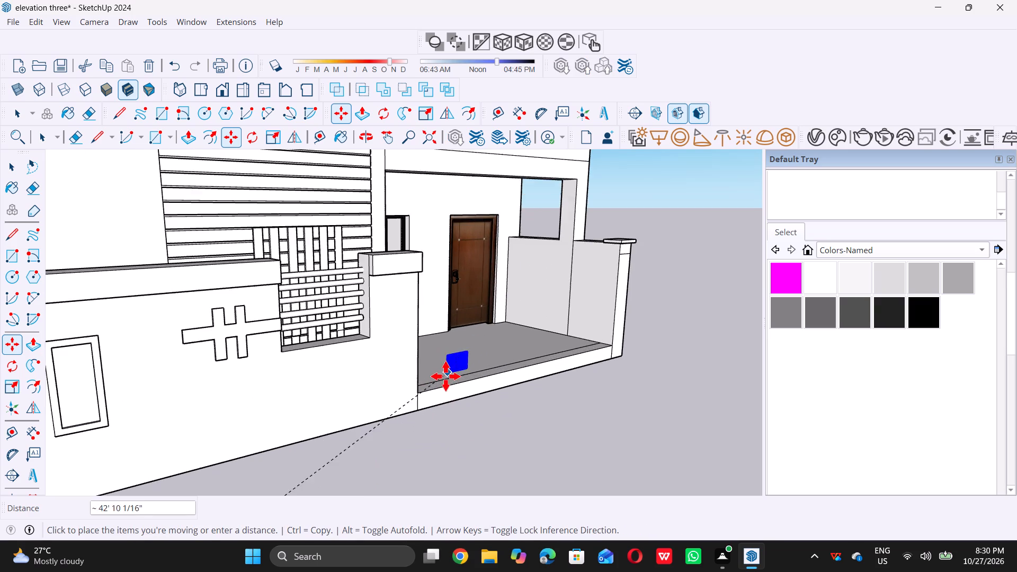
{"action": "scroll", "coordinate": [445, 376], "scroll_direction": "up", "scroll_amount": 1}
{"action": "middle_click_drag", "start_coordinate": [409, 384], "coordinate": [256, 398]}
{"action": "scroll", "coordinate": [427, 407], "scroll_direction": "up", "scroll_amount": 4}
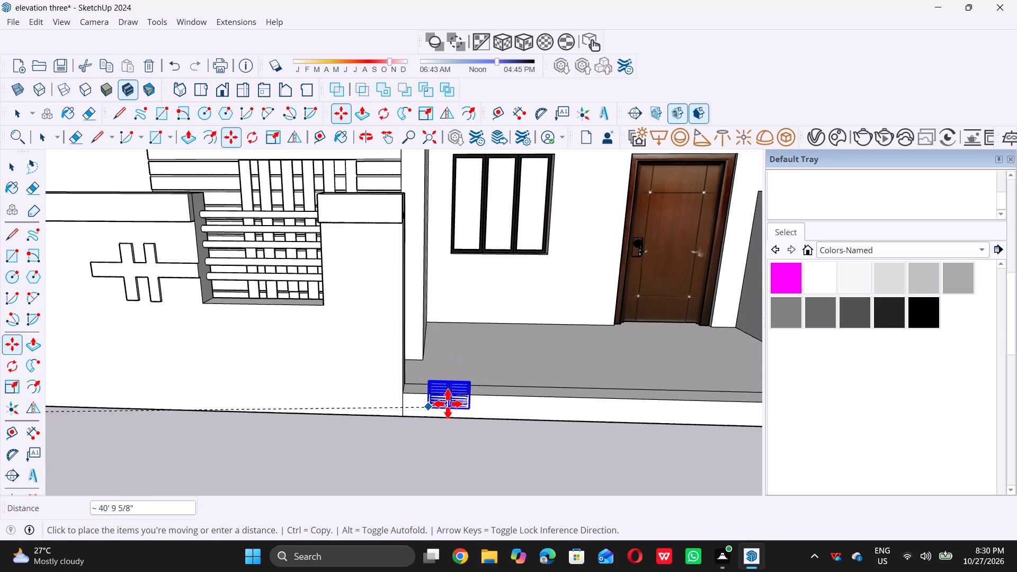
{"action": "scroll", "coordinate": [437, 397], "scroll_direction": "up", "scroll_amount": 8}
{"action": "scroll", "coordinate": [388, 385], "scroll_direction": "up", "scroll_amount": 9}
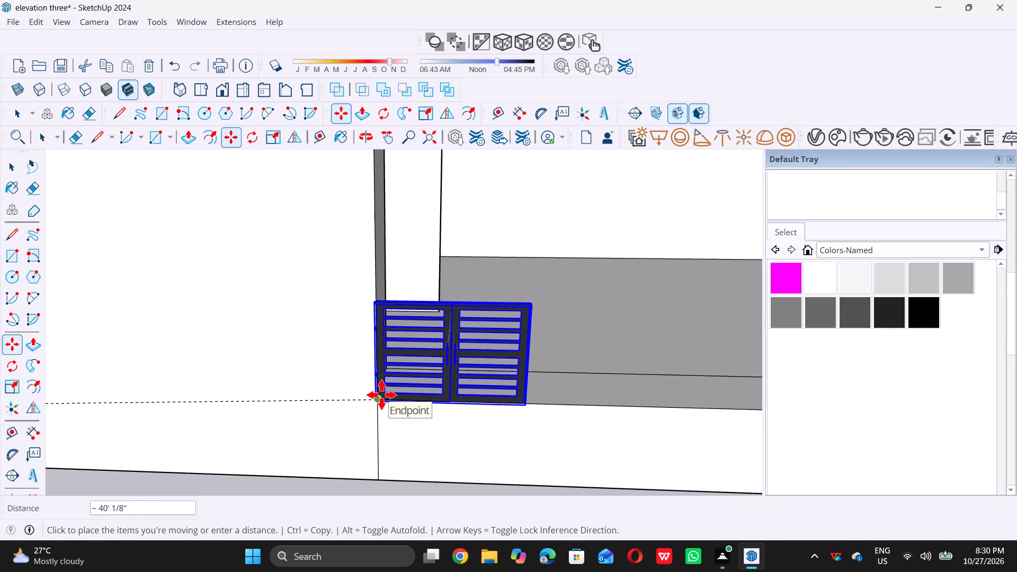
{"action": "double_click", "coordinate": [383, 384]}
{"action": "scroll", "coordinate": [374, 401], "scroll_direction": "down", "scroll_amount": 8}
Scale the gate up uniformly by about 5.65 from its upper corner, roughly to the height of the front boundary wall.
{"action": "key", "text": "s"}
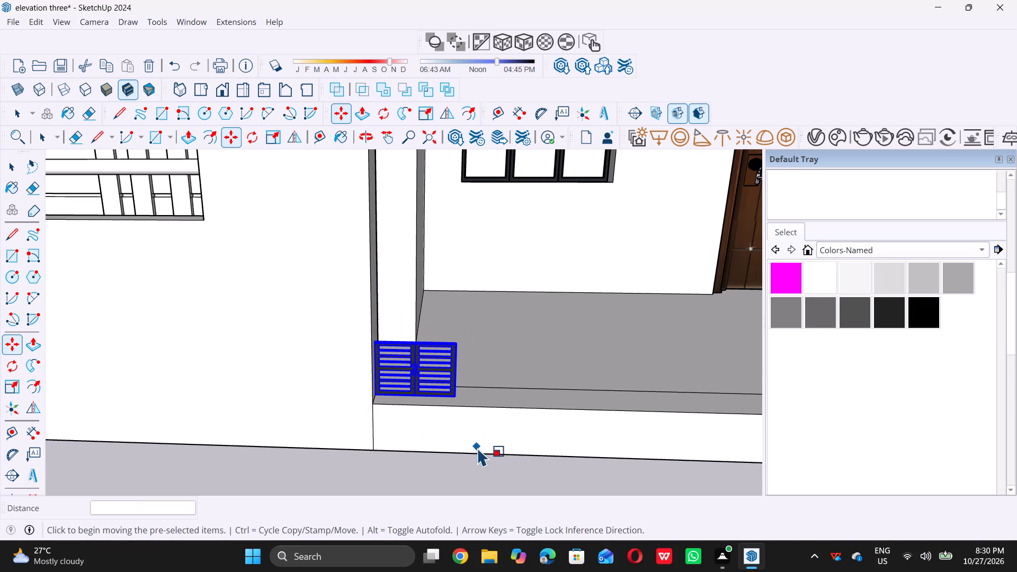
{"action": "left_click", "coordinate": [457, 347]}
{"action": "scroll", "coordinate": [452, 346], "scroll_direction": "down", "scroll_amount": 3}
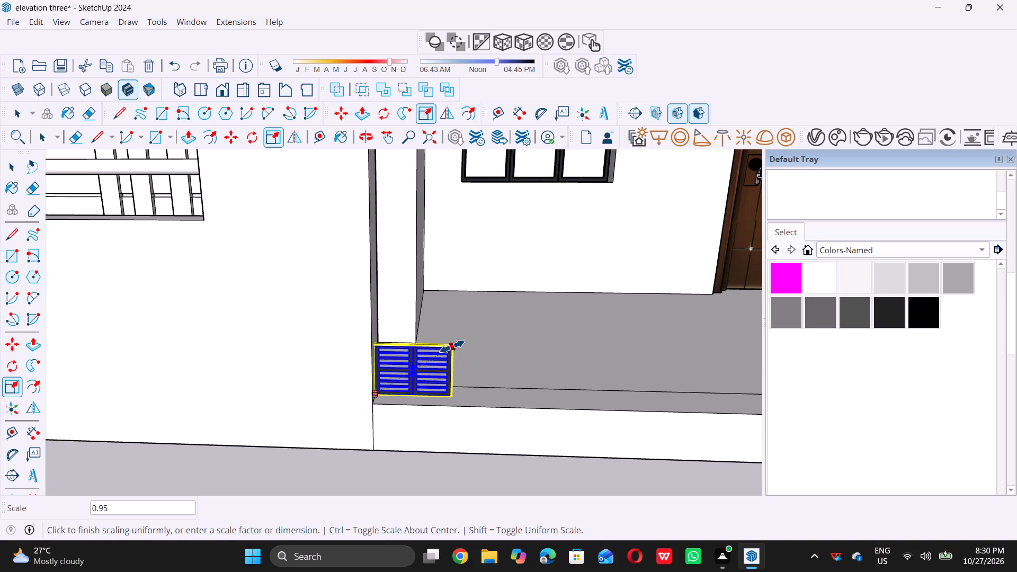
{"action": "scroll", "coordinate": [452, 346], "scroll_direction": "down", "scroll_amount": 12}
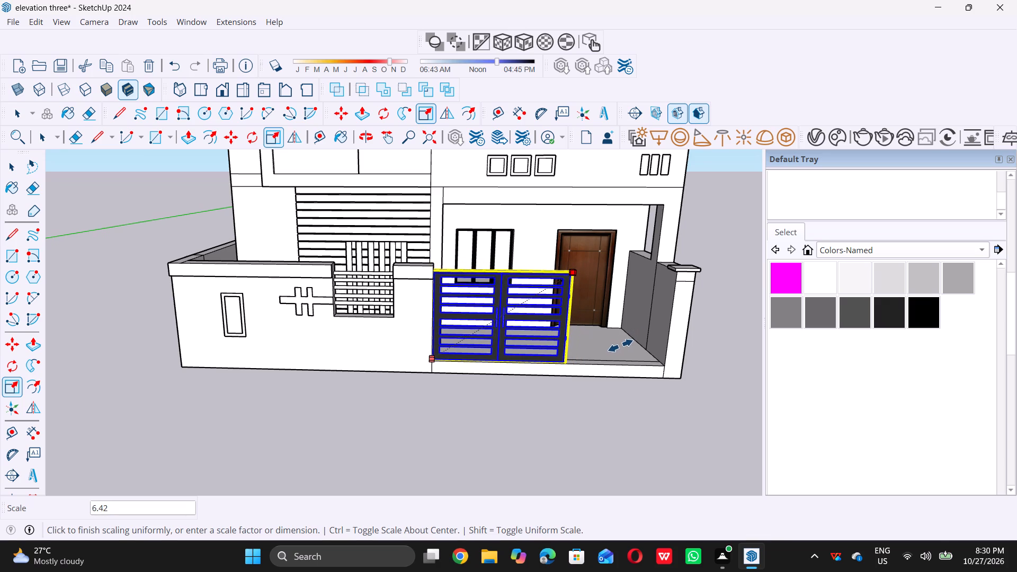
{"action": "left_click", "coordinate": [612, 371]}
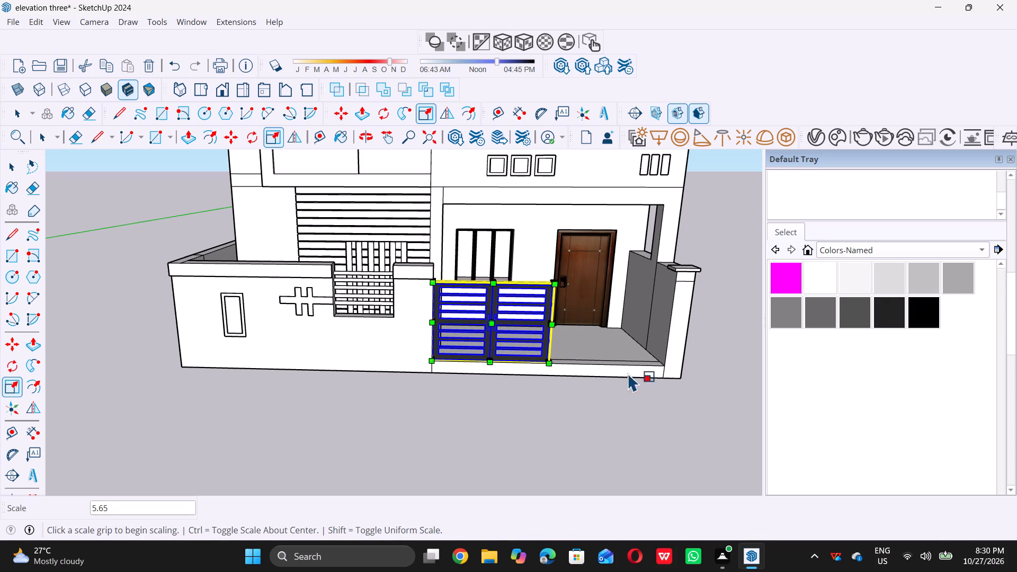
Stretch the gate along the red axis only, so that it spans the porch opening up to the far pillar.
{"action": "middle_click_drag", "start_coordinate": [643, 365], "coordinate": [542, 344]}
{"action": "scroll", "coordinate": [535, 346], "scroll_direction": "up", "scroll_amount": 9}
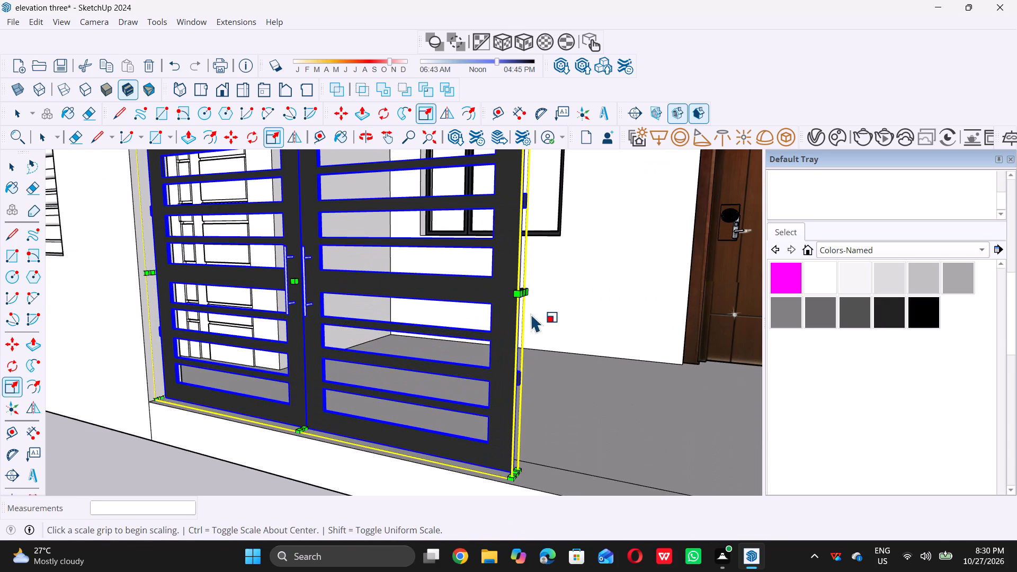
{"action": "scroll", "coordinate": [513, 317], "scroll_direction": "up", "scroll_amount": 13}
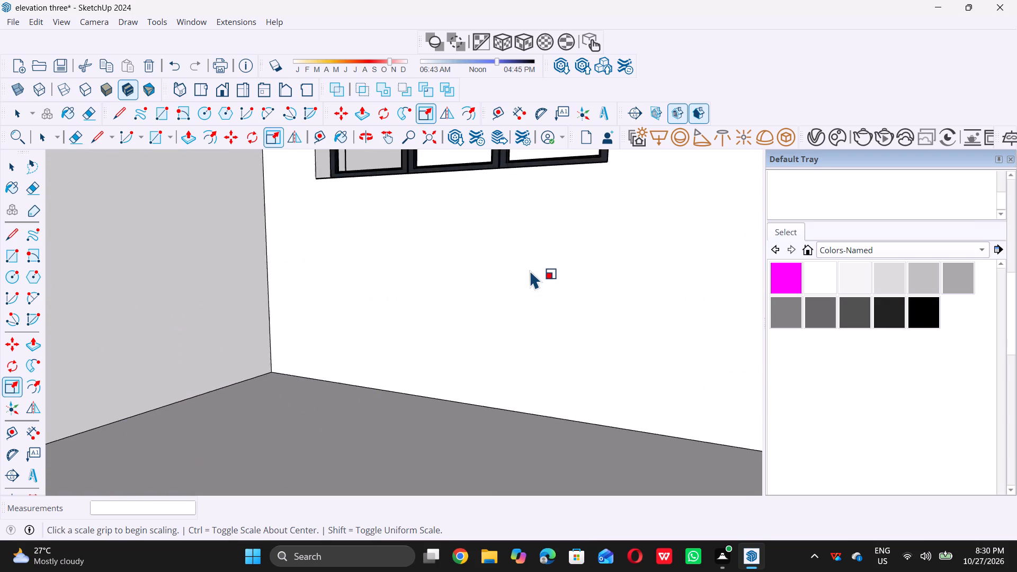
{"action": "scroll", "coordinate": [530, 270], "scroll_direction": "down", "scroll_amount": 4}
{"action": "left_click", "coordinate": [511, 242]}
{"action": "scroll", "coordinate": [510, 241], "scroll_direction": "down", "scroll_amount": 2}
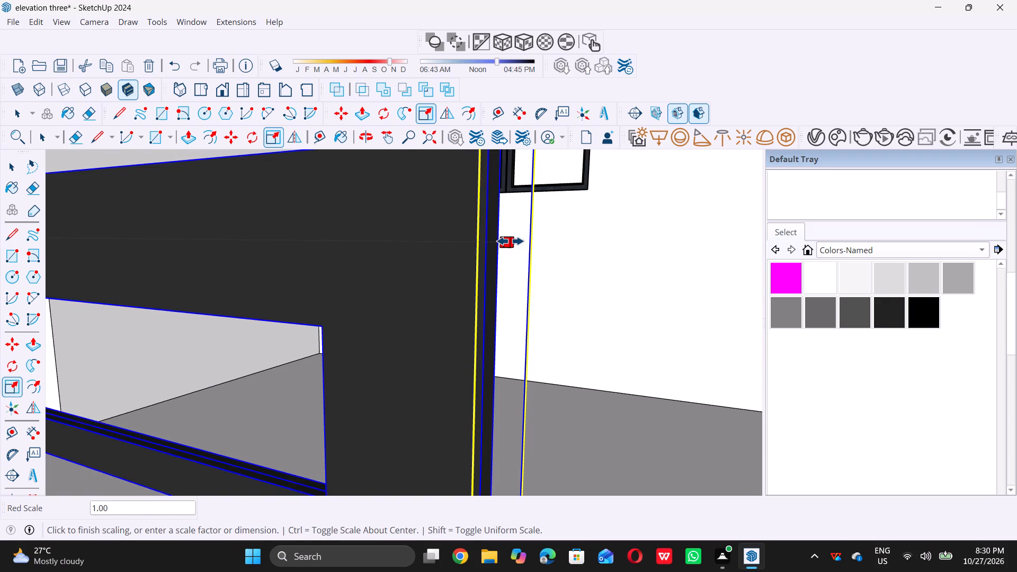
{"action": "scroll", "coordinate": [510, 241], "scroll_direction": "down", "scroll_amount": 19}
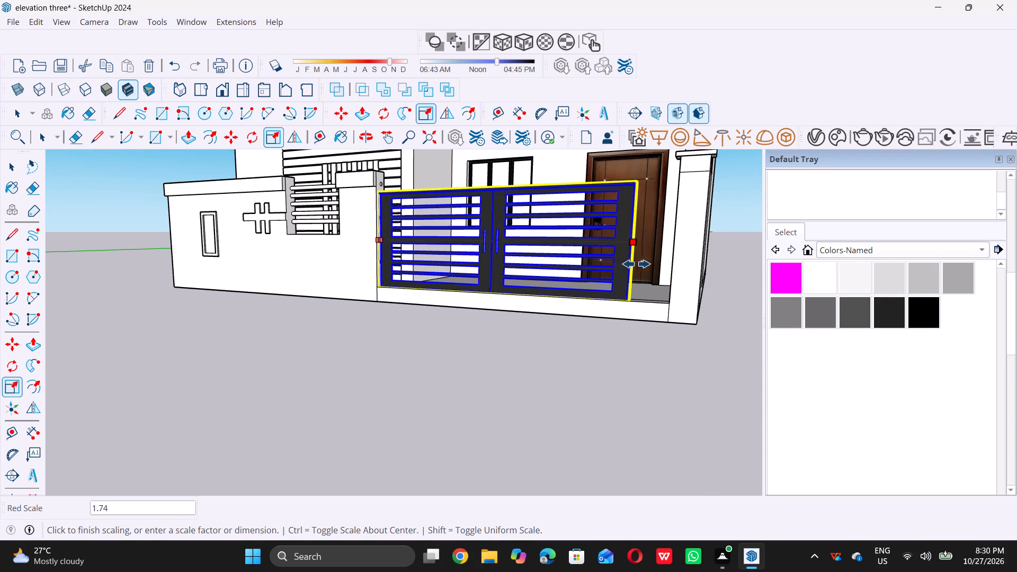
{"action": "left_click", "coordinate": [679, 263]}
{"action": "key", "text": "space"}
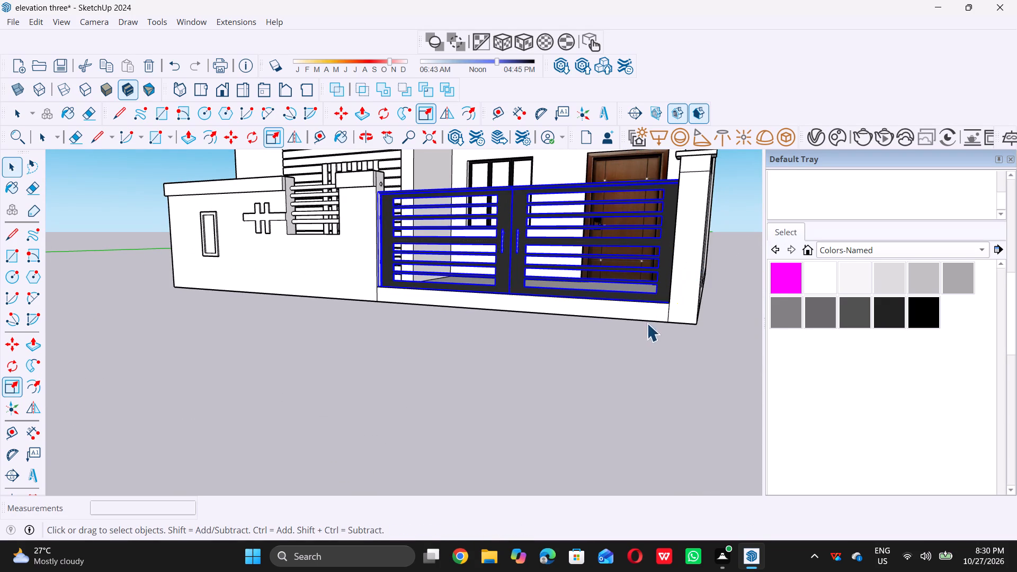
{"action": "triple_click", "coordinate": [606, 387]}
Place a vertical guide 9" in from the rear end edge on the inner face of the side boundary wall.
{"action": "scroll", "coordinate": [501, 471], "scroll_direction": "down", "scroll_amount": 4}
{"action": "scroll", "coordinate": [518, 388], "scroll_direction": "down", "scroll_amount": 9}
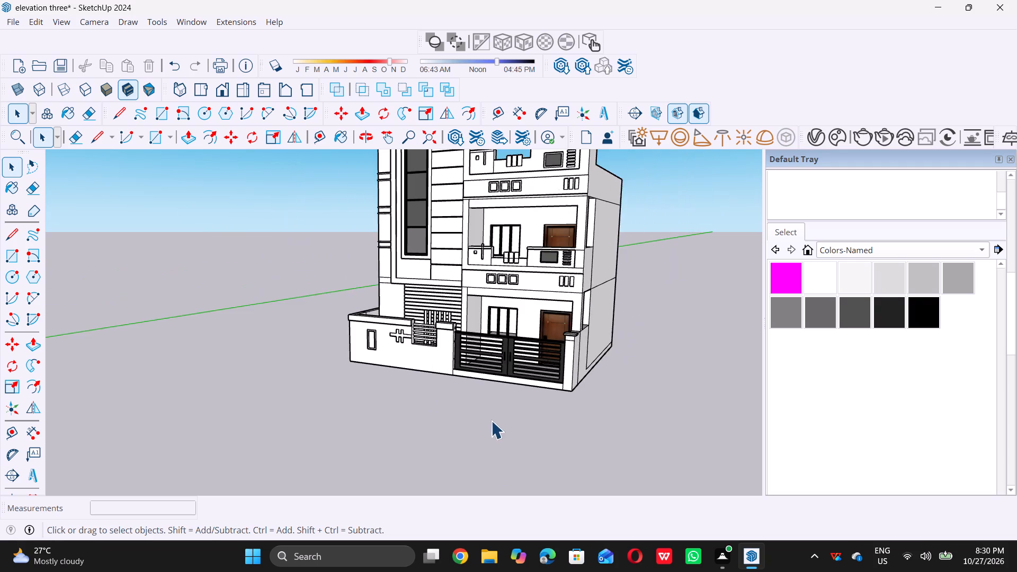
{"action": "middle_click_drag", "start_coordinate": [463, 399], "coordinate": [559, 396]}
{"action": "scroll", "coordinate": [497, 393], "scroll_direction": "down", "scroll_amount": 1}
{"action": "scroll", "coordinate": [537, 421], "scroll_direction": "down", "scroll_amount": 8}
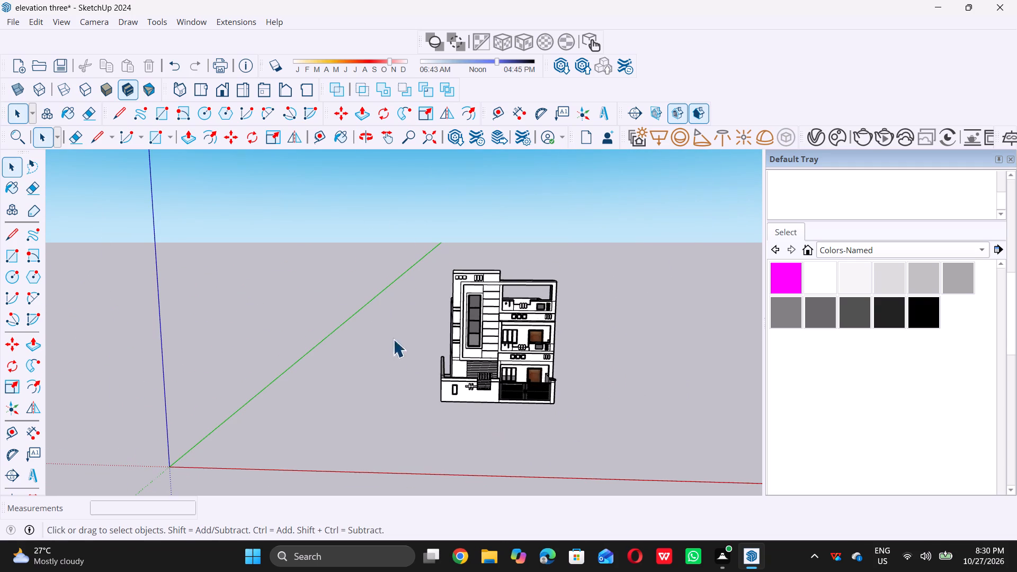
{"action": "middle_click_drag", "start_coordinate": [373, 335], "coordinate": [772, 372]}
{"action": "middle_click_drag", "start_coordinate": [180, 377], "coordinate": [496, 368]}
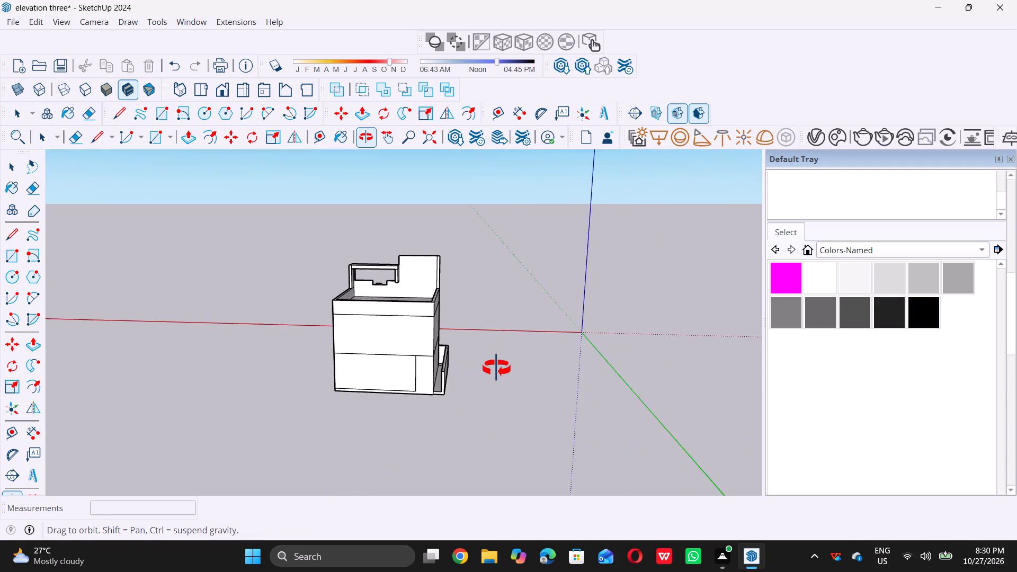
{"action": "middle_click_drag", "start_coordinate": [496, 368], "coordinate": [497, 369]}
{"action": "scroll", "coordinate": [461, 384], "scroll_direction": "up", "scroll_amount": 14}
{"action": "middle_click_drag", "start_coordinate": [438, 361], "coordinate": [452, 367]}
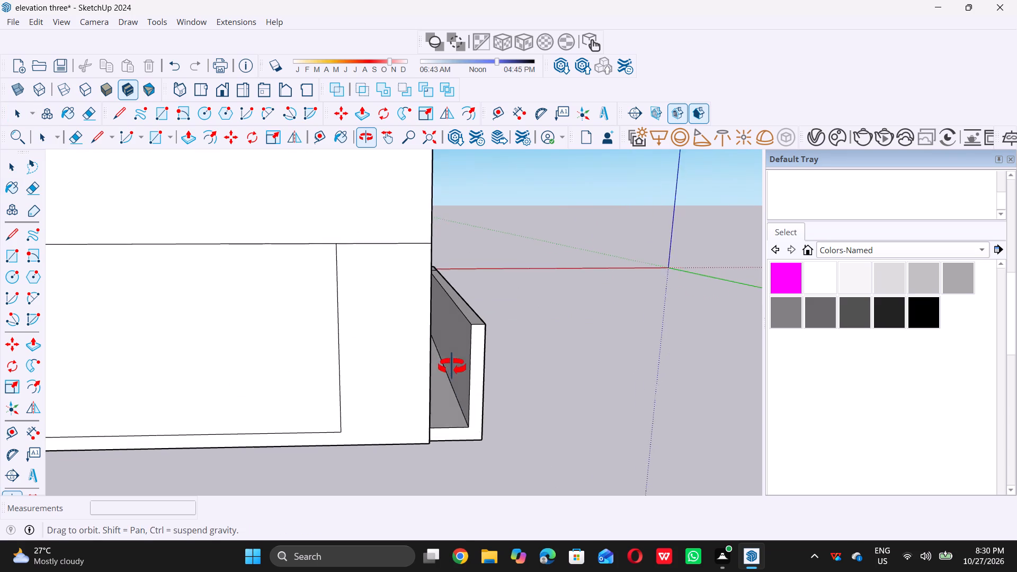
{"action": "middle_click_drag", "start_coordinate": [452, 367], "coordinate": [478, 372]}
{"action": "scroll", "coordinate": [541, 383], "scroll_direction": "up", "scroll_amount": 14}
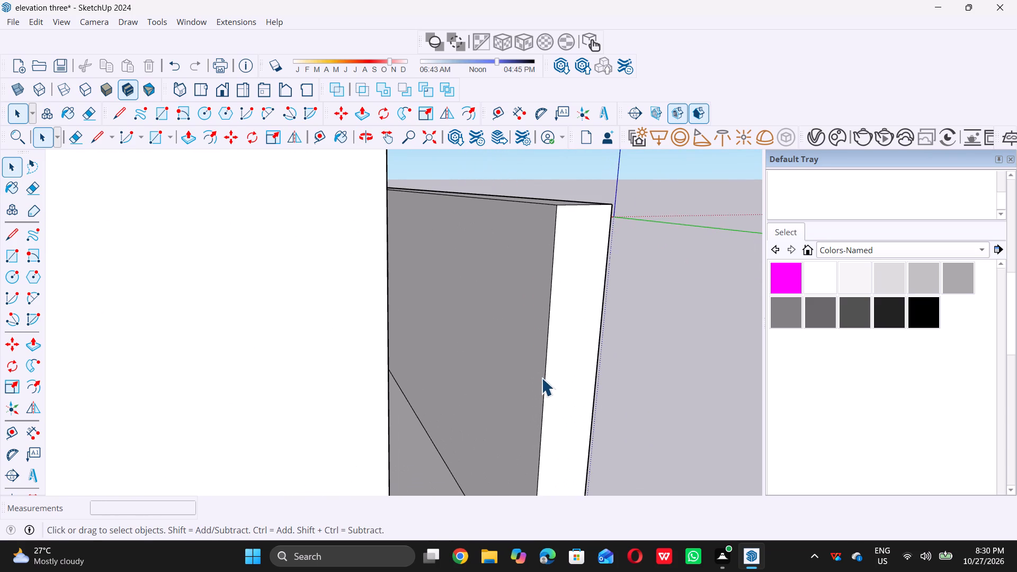
{"action": "key", "text": "t"}
{"action": "left_click", "coordinate": [541, 379]}
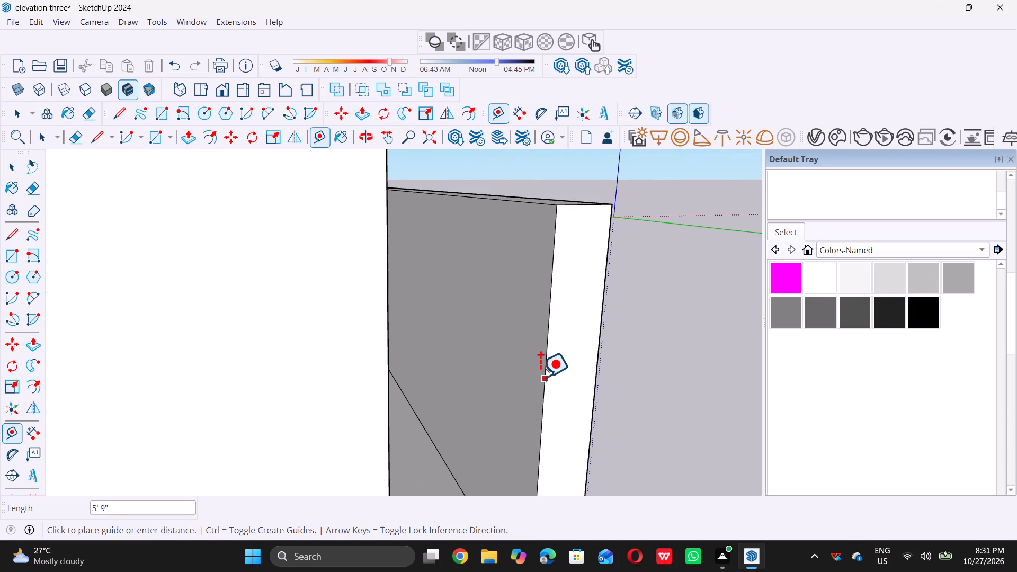
{"action": "key", "text": "9"}
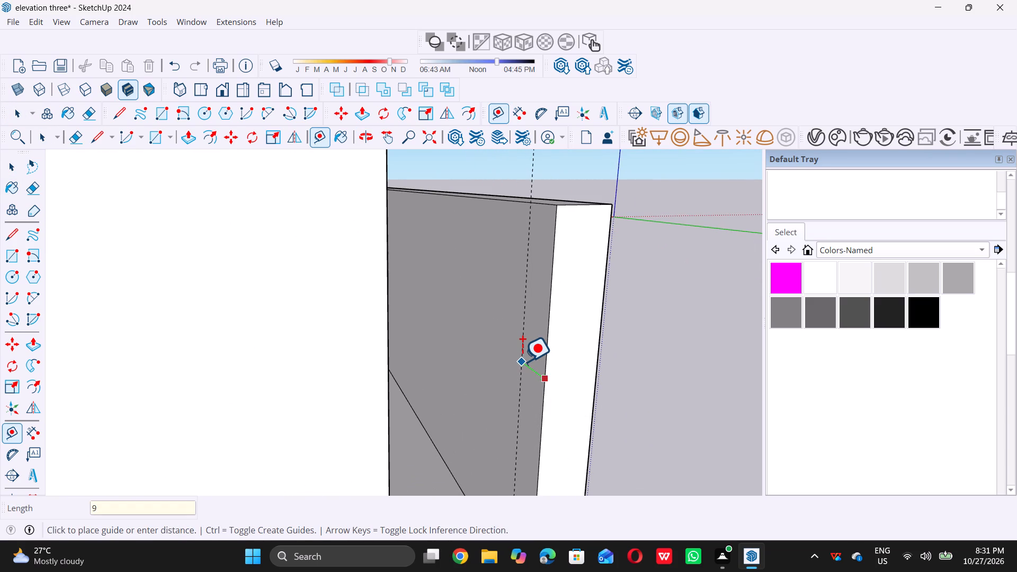
{"action": "key", "text": "shift+quotedbl"}
{"action": "key", "text": "Return"}
{"action": "key", "text": "space"}
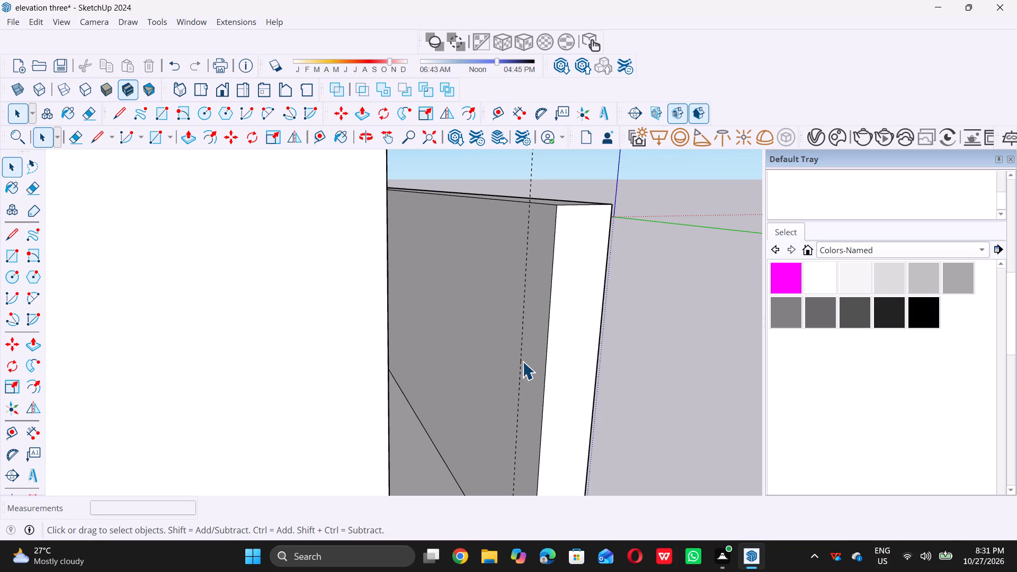
Draw a 9" by 5' 9" rectangle on the side boundary wall's inner face, between the guide and the wall's rear end.
{"action": "scroll", "coordinate": [525, 350], "scroll_direction": "down", "scroll_amount": 7}
{"action": "middle_click_drag", "start_coordinate": [481, 378], "coordinate": [514, 408]}
{"action": "scroll", "coordinate": [494, 362], "scroll_direction": "down", "scroll_amount": 5}
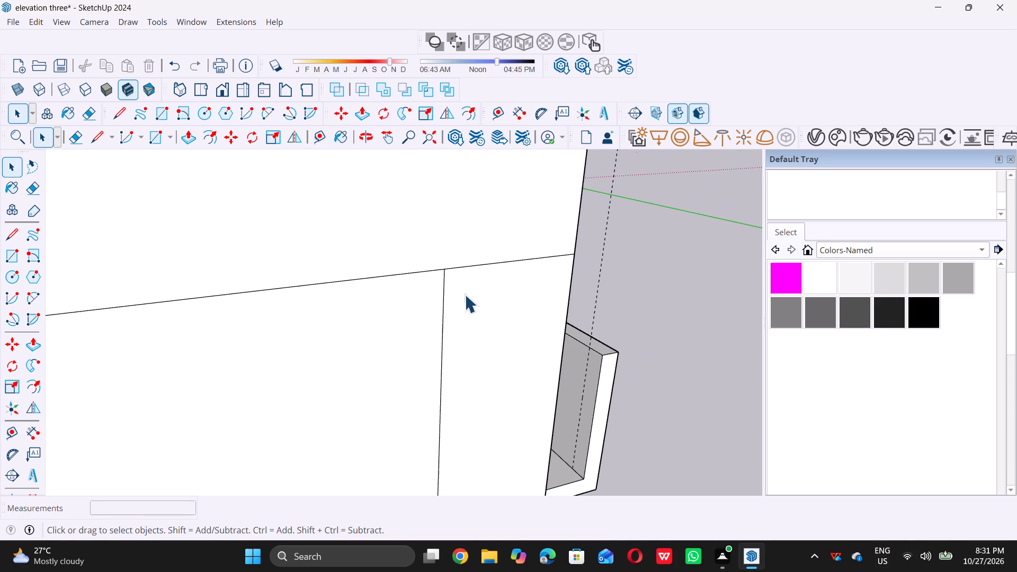
{"action": "scroll", "coordinate": [627, 496], "scroll_direction": "up", "scroll_amount": 5}
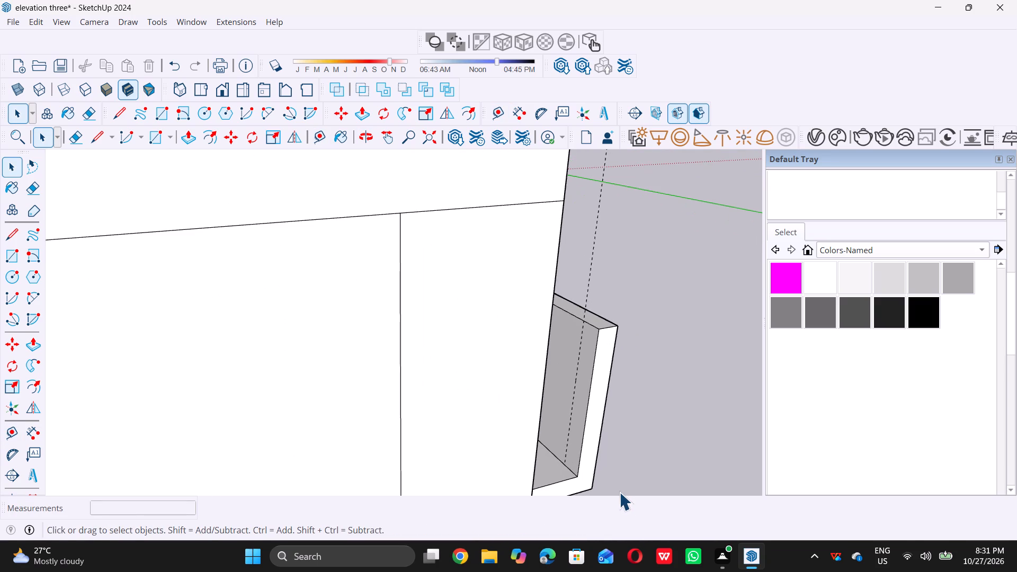
{"action": "key", "text": "r"}
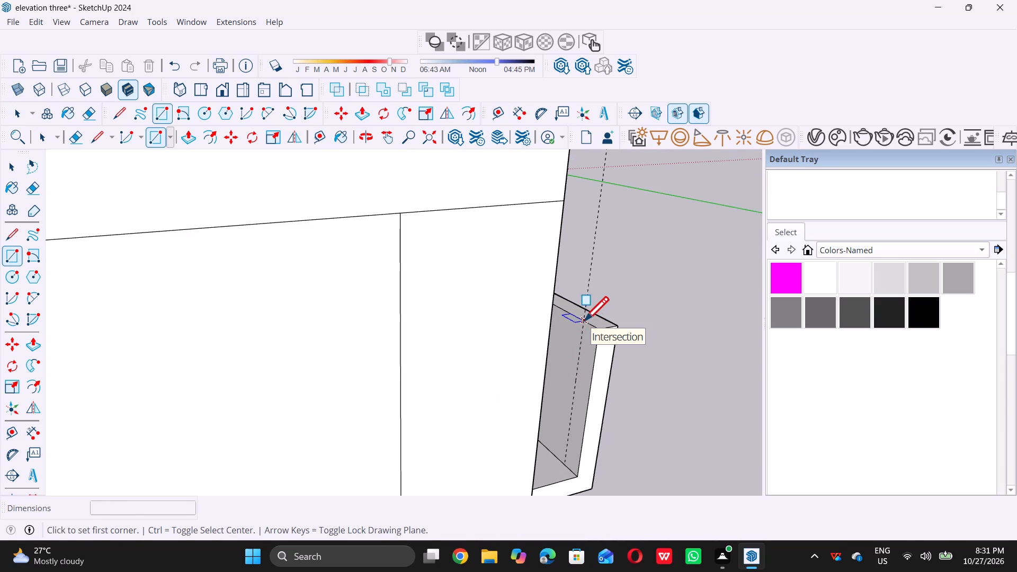
{"action": "left_click", "coordinate": [584, 321]}
{"action": "left_click", "coordinate": [576, 476]}
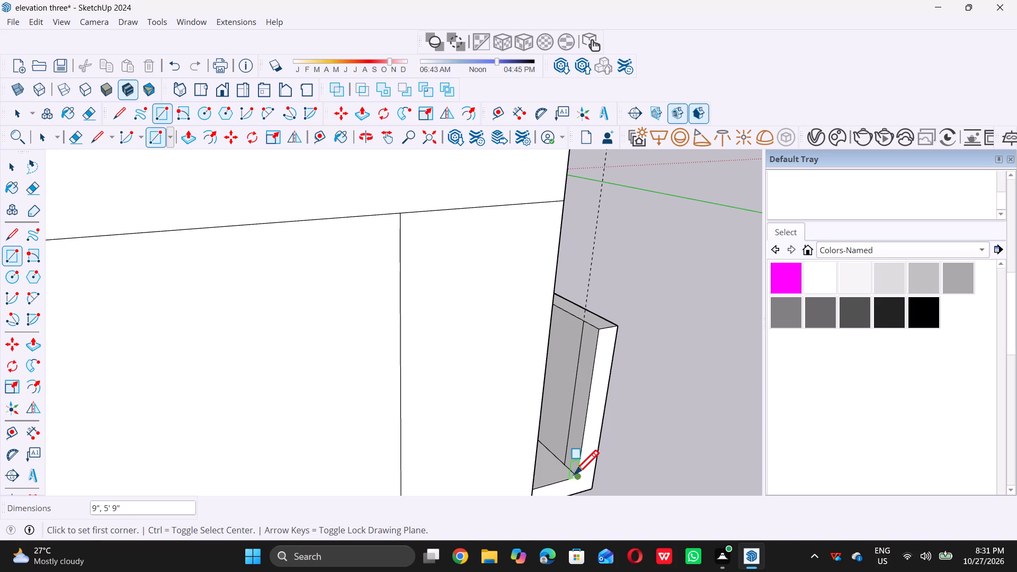
Push/Pull the 9" strip across the side passage to close the gap between the boundary wall and the house.
{"action": "key", "text": "space"}
{"action": "double_click", "coordinate": [577, 441]}
{"action": "key", "text": "p"}
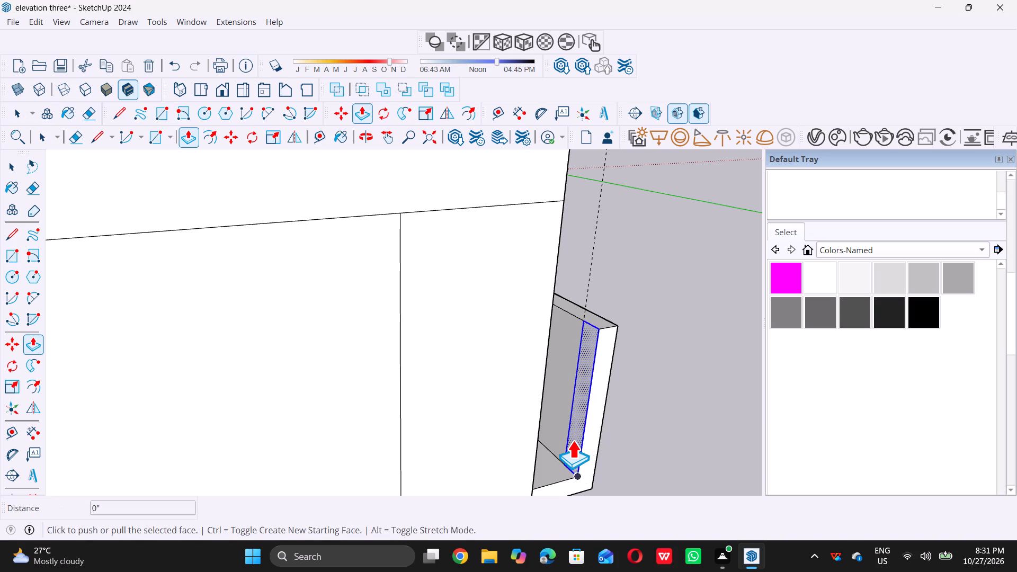
{"action": "double_click", "coordinate": [573, 440]}
{"action": "key", "text": "space"}
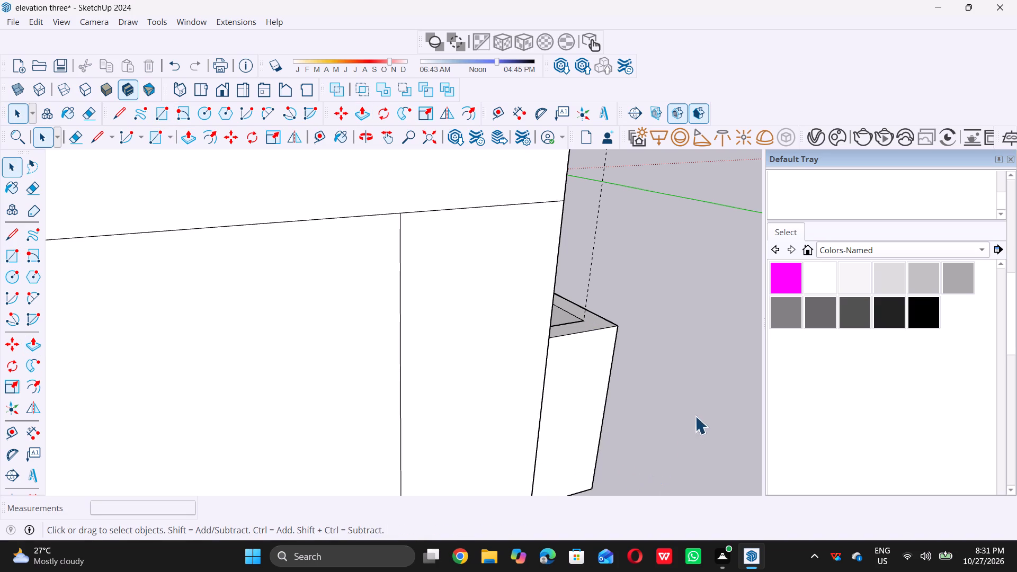
{"action": "left_click", "coordinate": [695, 415]}
Delete all guides from the model.
{"action": "scroll", "coordinate": [529, 378], "scroll_direction": "down", "scroll_amount": 16}
{"action": "middle_click_drag", "start_coordinate": [559, 356], "coordinate": [175, 336]}
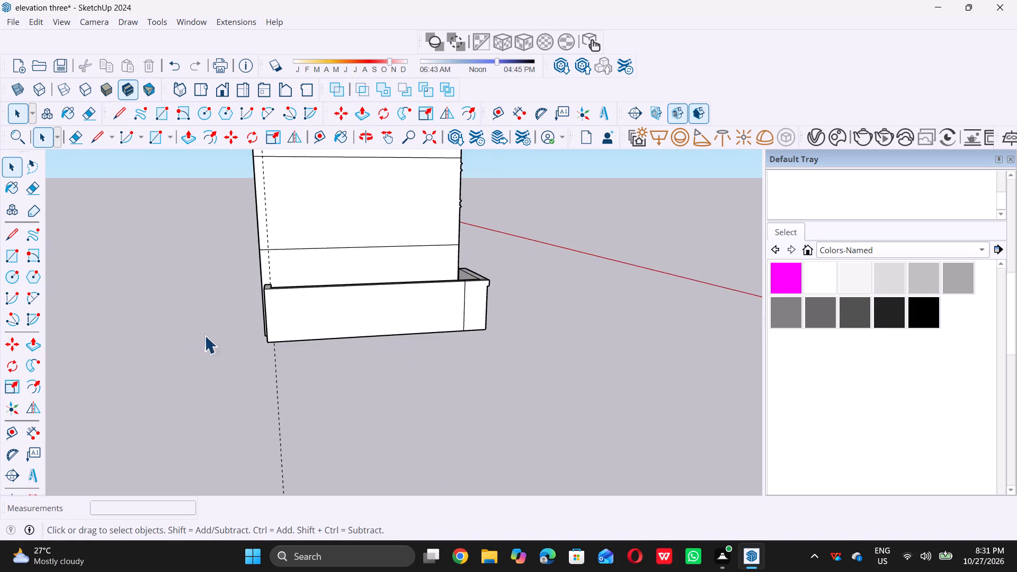
{"action": "scroll", "coordinate": [208, 337], "scroll_direction": "down", "scroll_amount": 8}
{"action": "middle_click_drag", "start_coordinate": [497, 326], "coordinate": [2, 409]}
{"action": "middle_click_drag", "start_coordinate": [387, 344], "coordinate": [416, 305]}
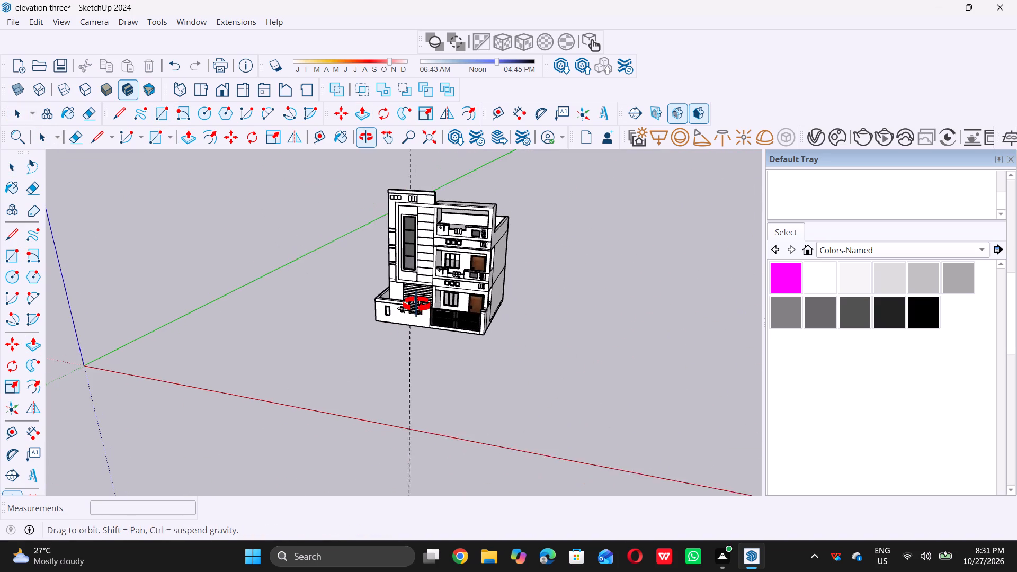
{"action": "middle_click_drag", "start_coordinate": [416, 305], "coordinate": [417, 303]}
{"action": "left_click", "coordinate": [35, 23]}
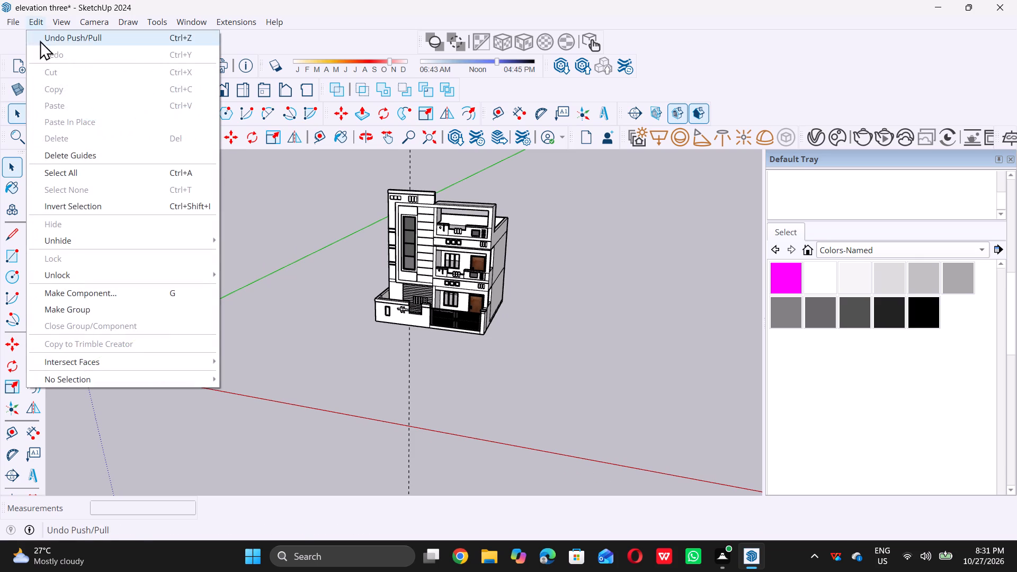
{"action": "left_click", "coordinate": [94, 151]}
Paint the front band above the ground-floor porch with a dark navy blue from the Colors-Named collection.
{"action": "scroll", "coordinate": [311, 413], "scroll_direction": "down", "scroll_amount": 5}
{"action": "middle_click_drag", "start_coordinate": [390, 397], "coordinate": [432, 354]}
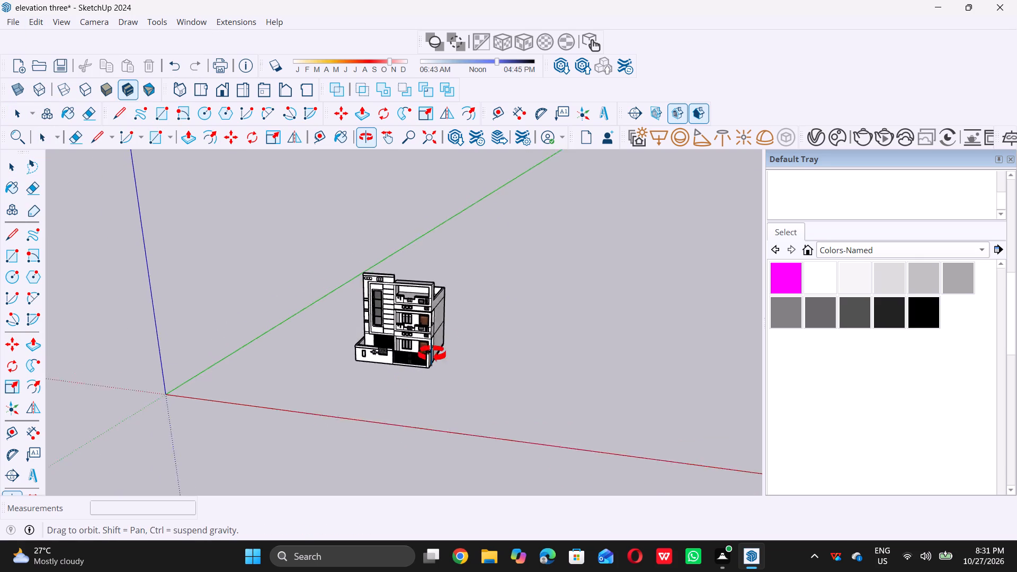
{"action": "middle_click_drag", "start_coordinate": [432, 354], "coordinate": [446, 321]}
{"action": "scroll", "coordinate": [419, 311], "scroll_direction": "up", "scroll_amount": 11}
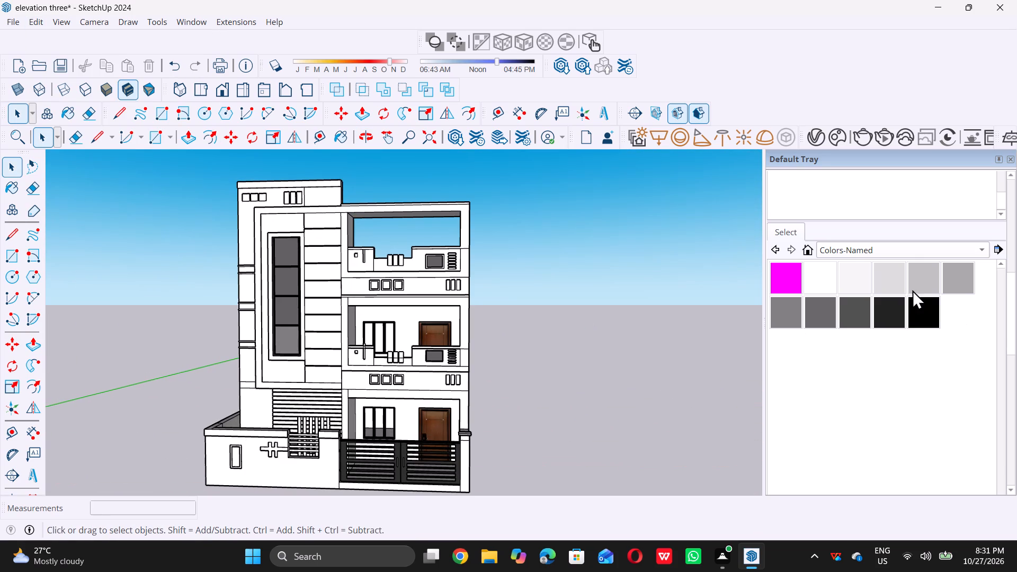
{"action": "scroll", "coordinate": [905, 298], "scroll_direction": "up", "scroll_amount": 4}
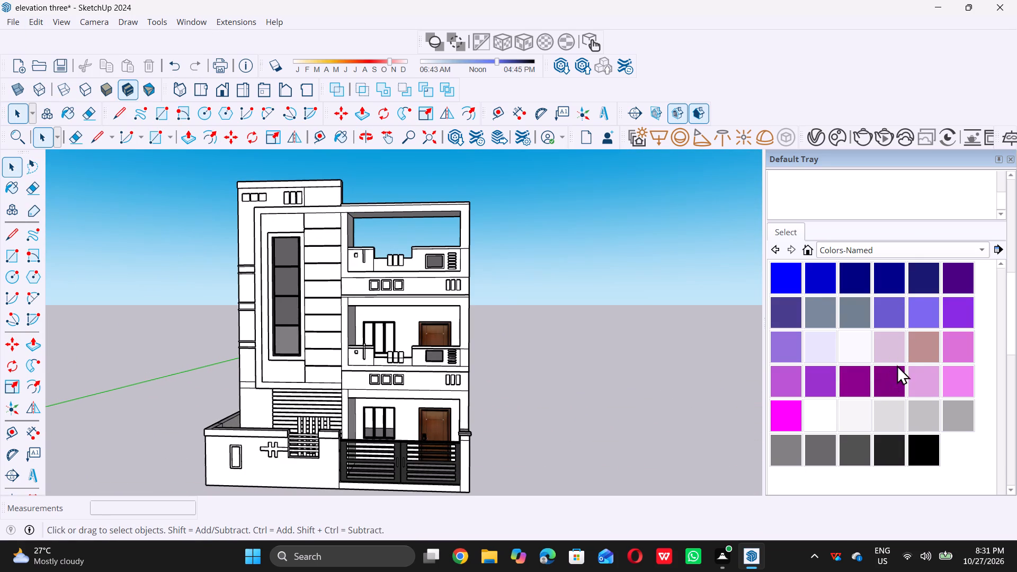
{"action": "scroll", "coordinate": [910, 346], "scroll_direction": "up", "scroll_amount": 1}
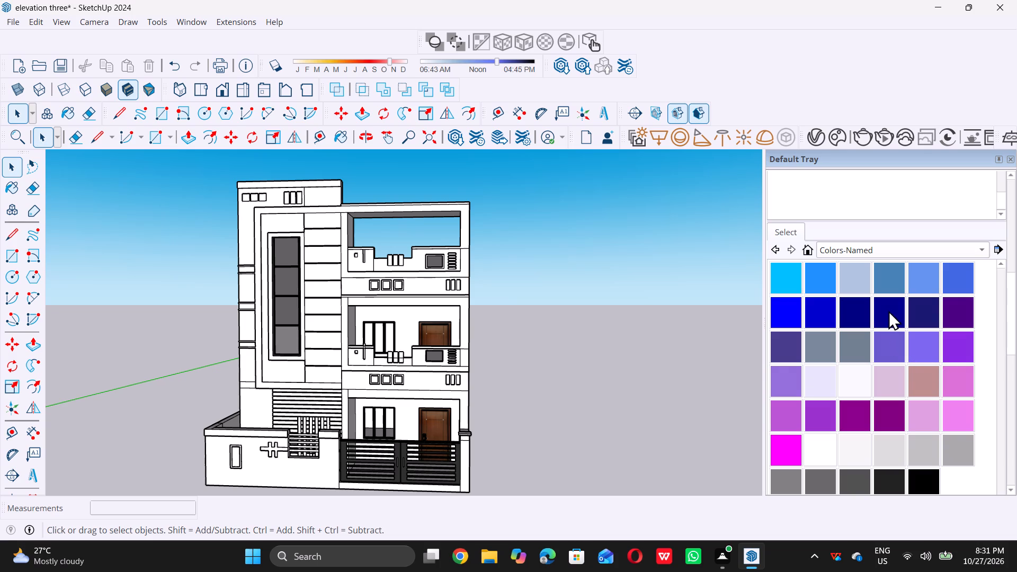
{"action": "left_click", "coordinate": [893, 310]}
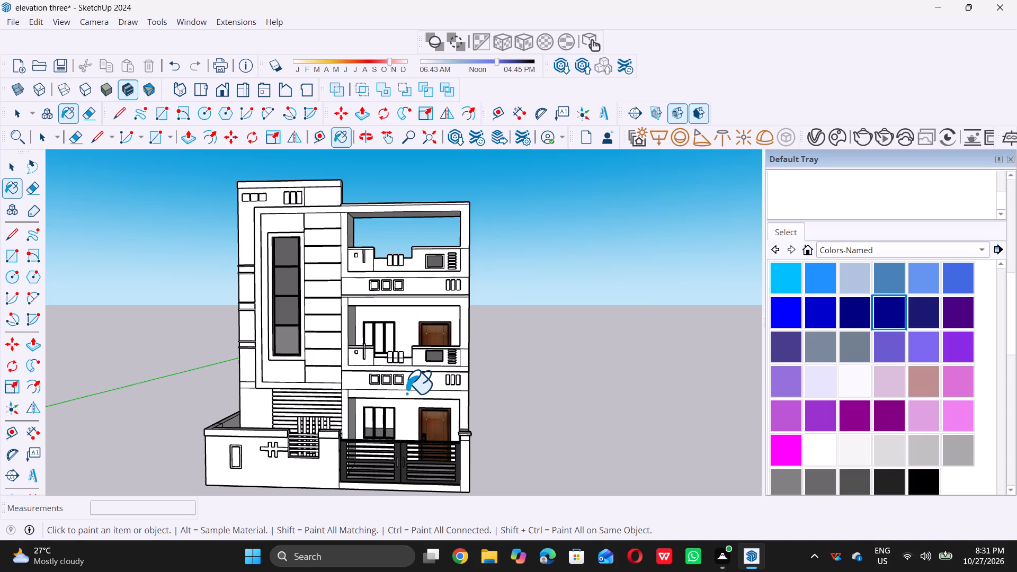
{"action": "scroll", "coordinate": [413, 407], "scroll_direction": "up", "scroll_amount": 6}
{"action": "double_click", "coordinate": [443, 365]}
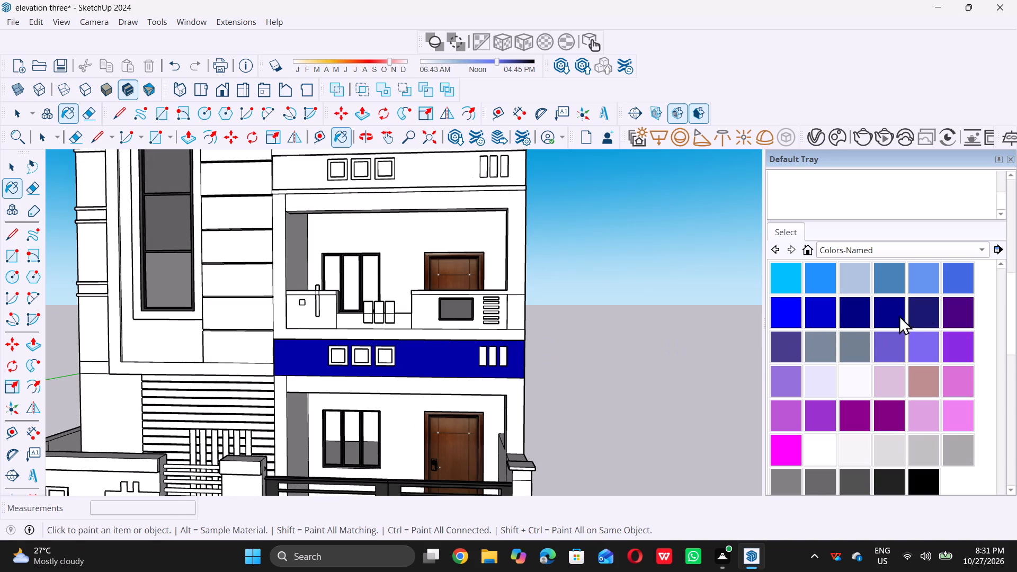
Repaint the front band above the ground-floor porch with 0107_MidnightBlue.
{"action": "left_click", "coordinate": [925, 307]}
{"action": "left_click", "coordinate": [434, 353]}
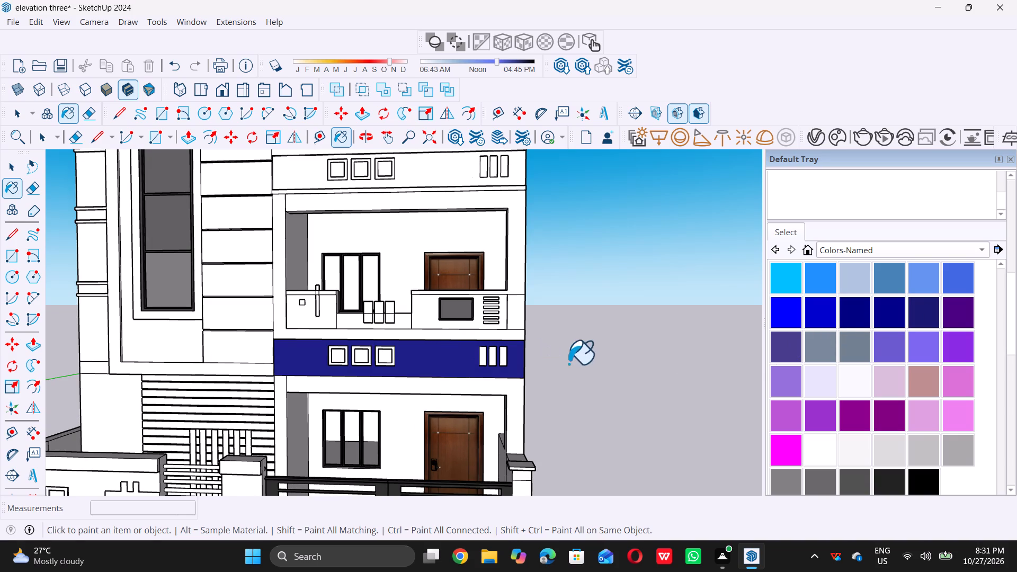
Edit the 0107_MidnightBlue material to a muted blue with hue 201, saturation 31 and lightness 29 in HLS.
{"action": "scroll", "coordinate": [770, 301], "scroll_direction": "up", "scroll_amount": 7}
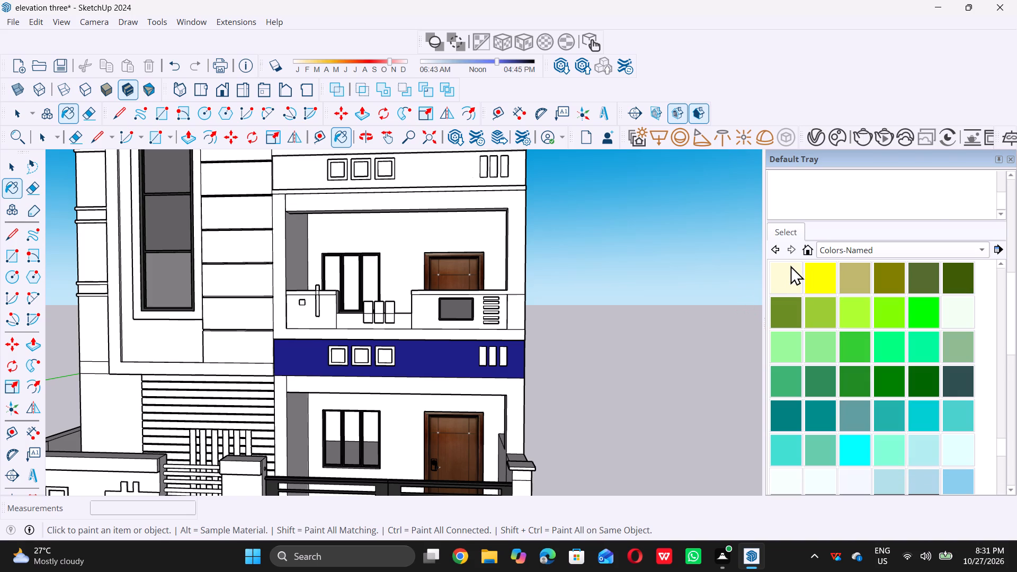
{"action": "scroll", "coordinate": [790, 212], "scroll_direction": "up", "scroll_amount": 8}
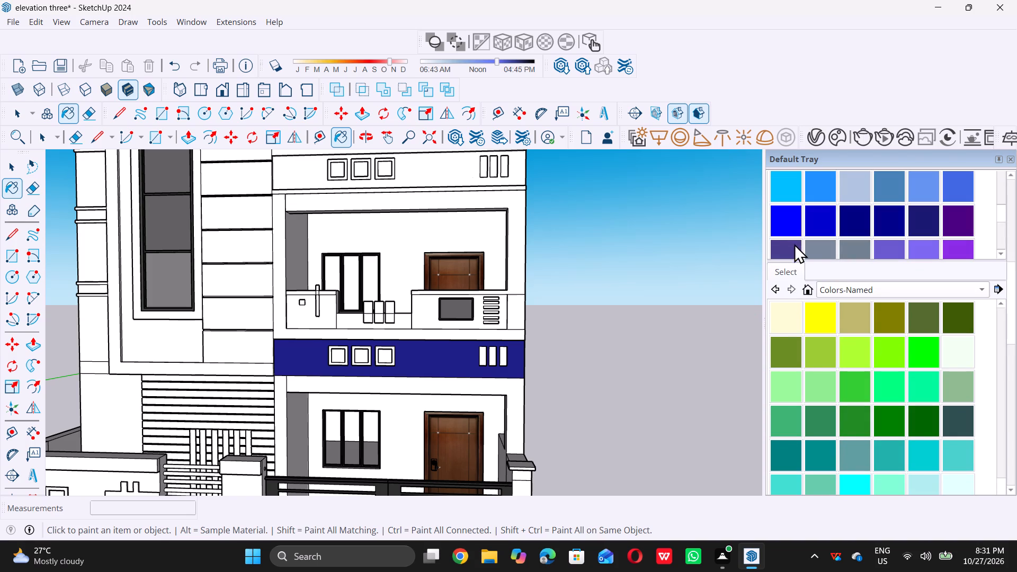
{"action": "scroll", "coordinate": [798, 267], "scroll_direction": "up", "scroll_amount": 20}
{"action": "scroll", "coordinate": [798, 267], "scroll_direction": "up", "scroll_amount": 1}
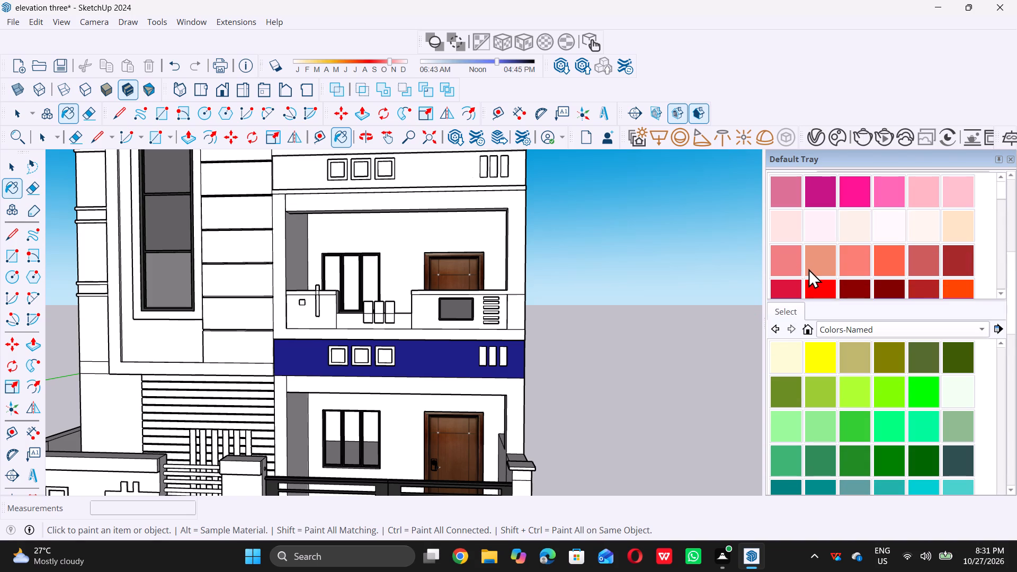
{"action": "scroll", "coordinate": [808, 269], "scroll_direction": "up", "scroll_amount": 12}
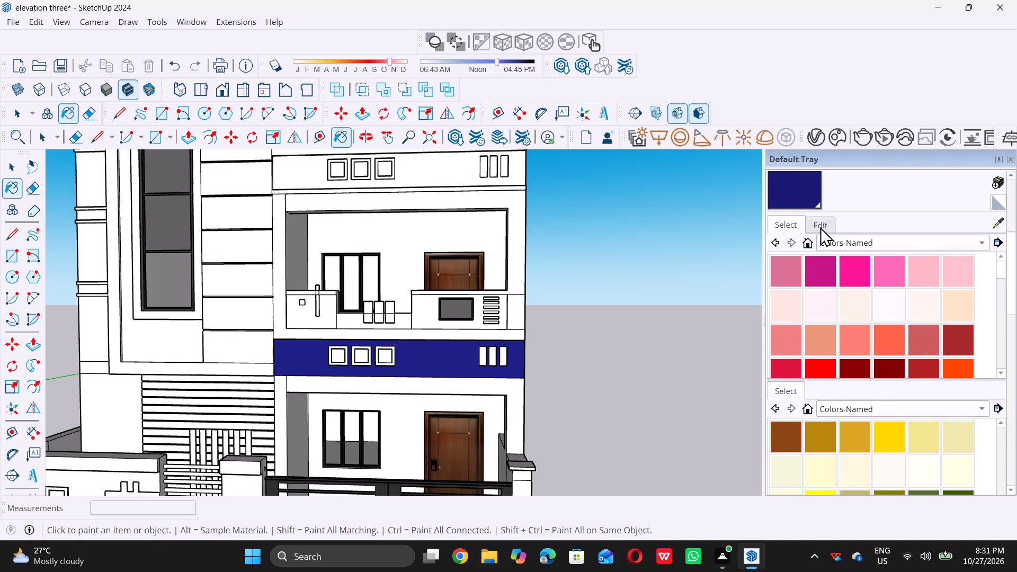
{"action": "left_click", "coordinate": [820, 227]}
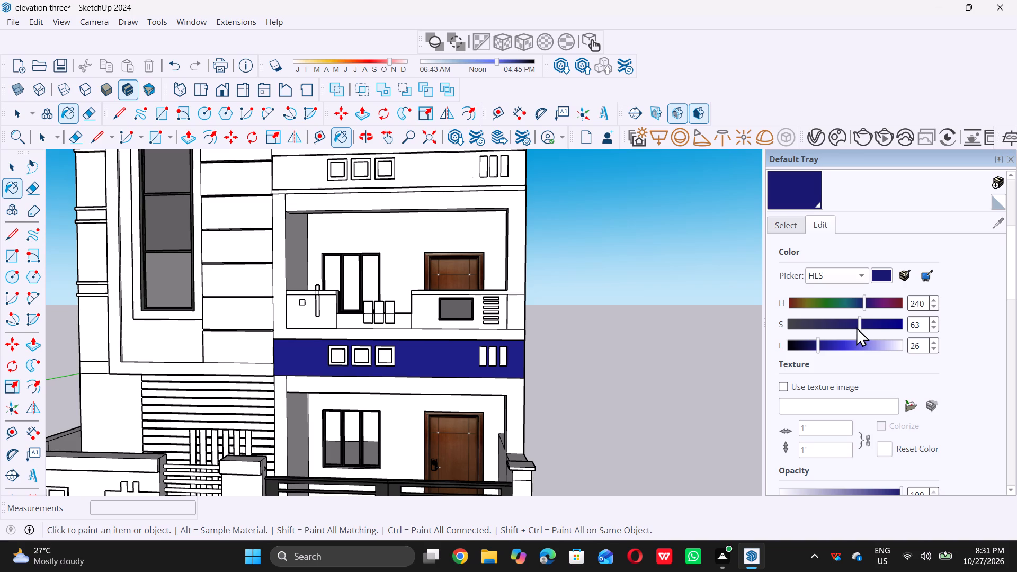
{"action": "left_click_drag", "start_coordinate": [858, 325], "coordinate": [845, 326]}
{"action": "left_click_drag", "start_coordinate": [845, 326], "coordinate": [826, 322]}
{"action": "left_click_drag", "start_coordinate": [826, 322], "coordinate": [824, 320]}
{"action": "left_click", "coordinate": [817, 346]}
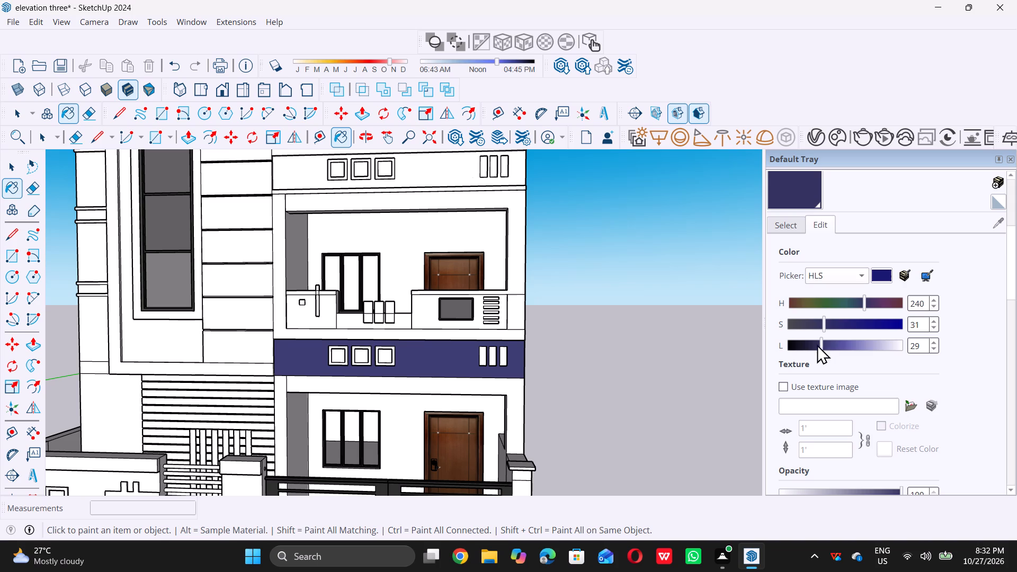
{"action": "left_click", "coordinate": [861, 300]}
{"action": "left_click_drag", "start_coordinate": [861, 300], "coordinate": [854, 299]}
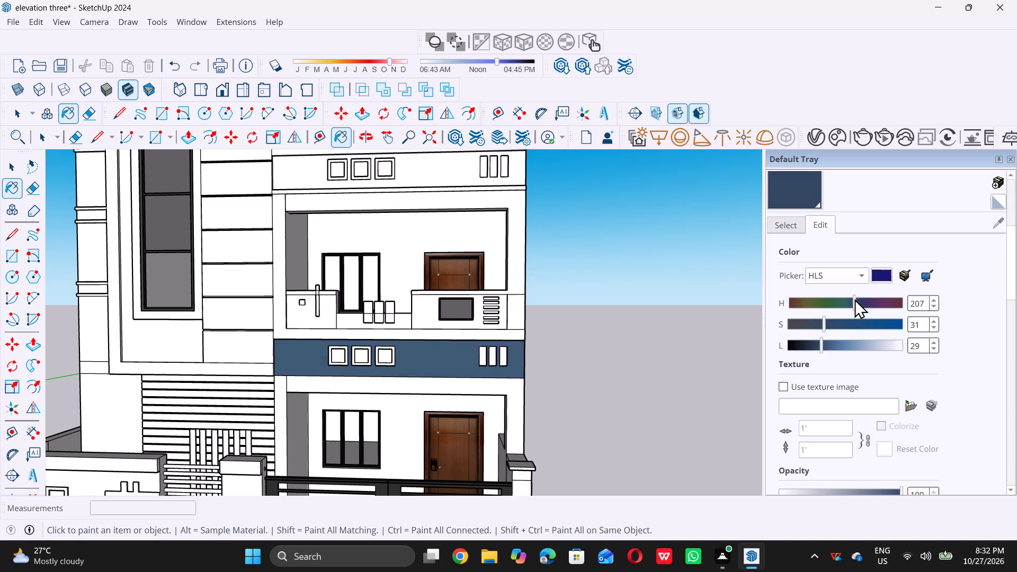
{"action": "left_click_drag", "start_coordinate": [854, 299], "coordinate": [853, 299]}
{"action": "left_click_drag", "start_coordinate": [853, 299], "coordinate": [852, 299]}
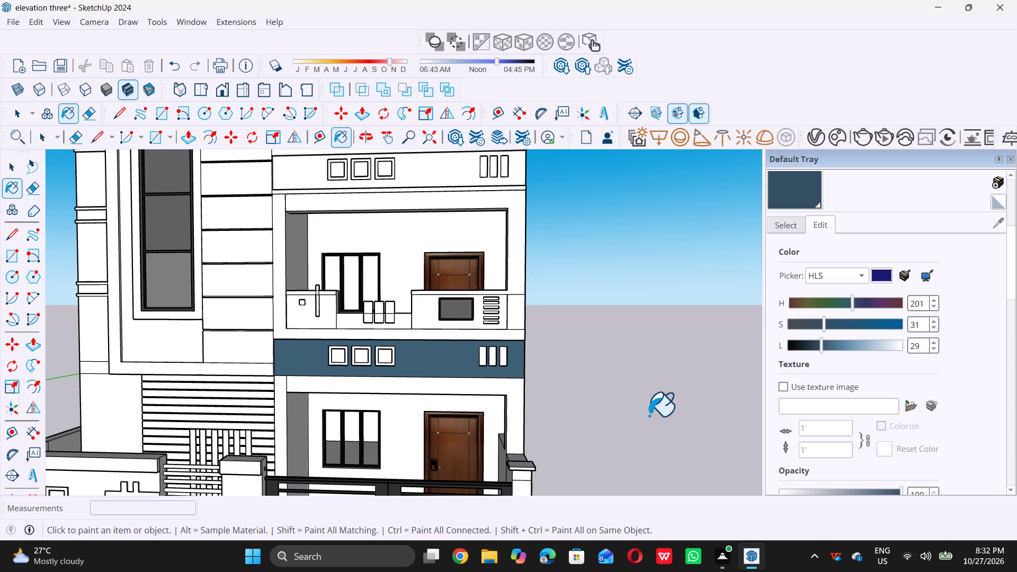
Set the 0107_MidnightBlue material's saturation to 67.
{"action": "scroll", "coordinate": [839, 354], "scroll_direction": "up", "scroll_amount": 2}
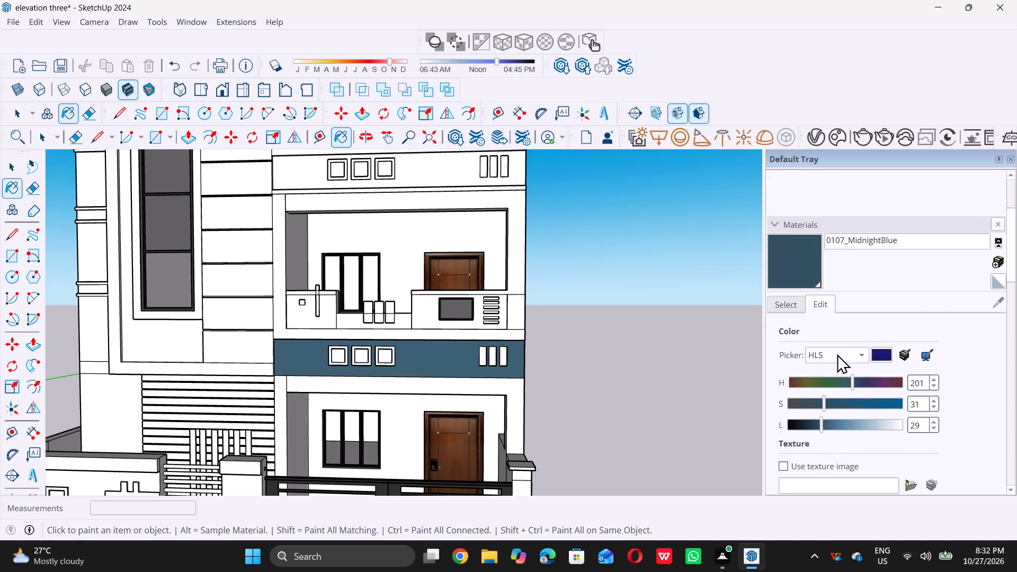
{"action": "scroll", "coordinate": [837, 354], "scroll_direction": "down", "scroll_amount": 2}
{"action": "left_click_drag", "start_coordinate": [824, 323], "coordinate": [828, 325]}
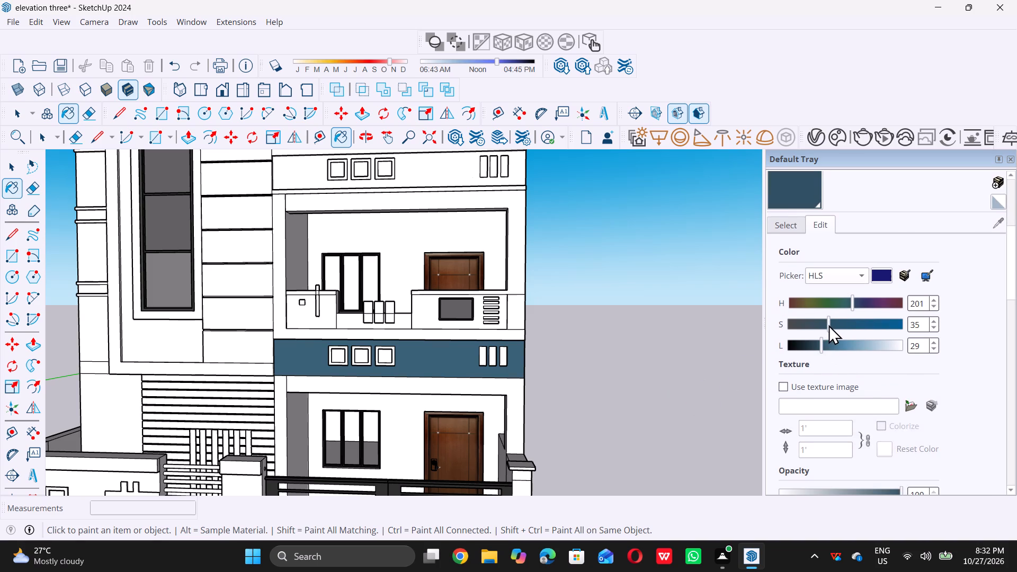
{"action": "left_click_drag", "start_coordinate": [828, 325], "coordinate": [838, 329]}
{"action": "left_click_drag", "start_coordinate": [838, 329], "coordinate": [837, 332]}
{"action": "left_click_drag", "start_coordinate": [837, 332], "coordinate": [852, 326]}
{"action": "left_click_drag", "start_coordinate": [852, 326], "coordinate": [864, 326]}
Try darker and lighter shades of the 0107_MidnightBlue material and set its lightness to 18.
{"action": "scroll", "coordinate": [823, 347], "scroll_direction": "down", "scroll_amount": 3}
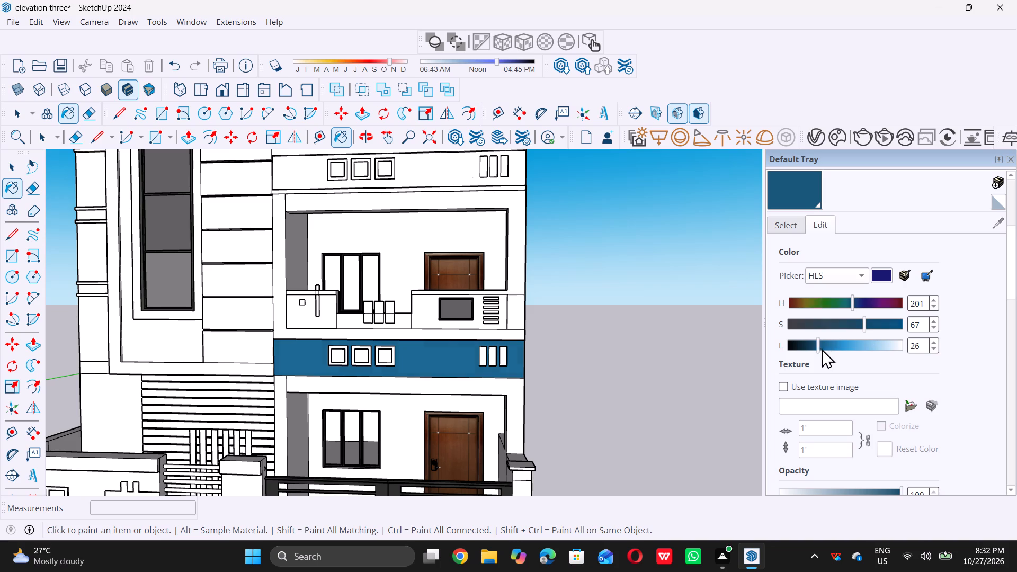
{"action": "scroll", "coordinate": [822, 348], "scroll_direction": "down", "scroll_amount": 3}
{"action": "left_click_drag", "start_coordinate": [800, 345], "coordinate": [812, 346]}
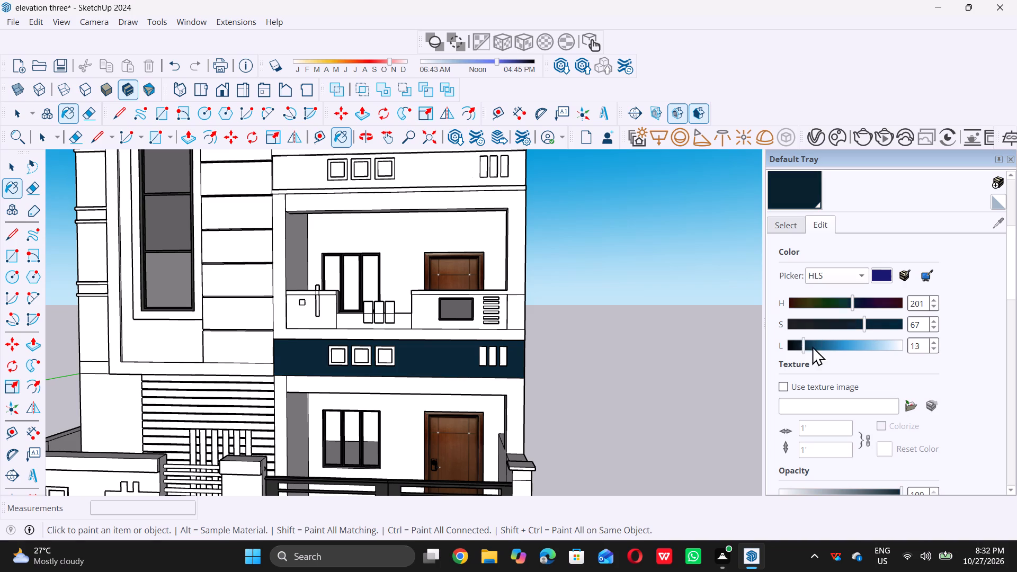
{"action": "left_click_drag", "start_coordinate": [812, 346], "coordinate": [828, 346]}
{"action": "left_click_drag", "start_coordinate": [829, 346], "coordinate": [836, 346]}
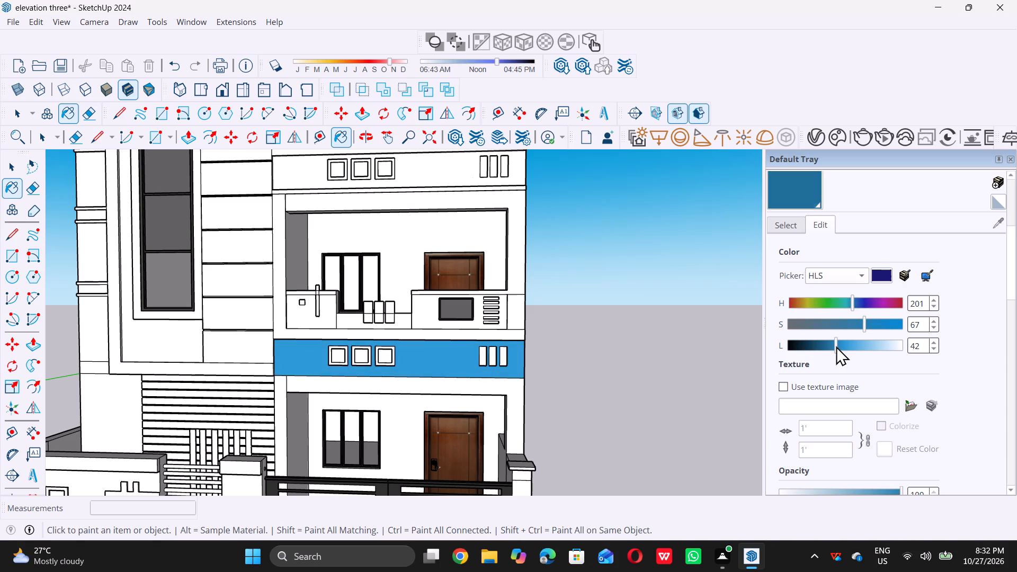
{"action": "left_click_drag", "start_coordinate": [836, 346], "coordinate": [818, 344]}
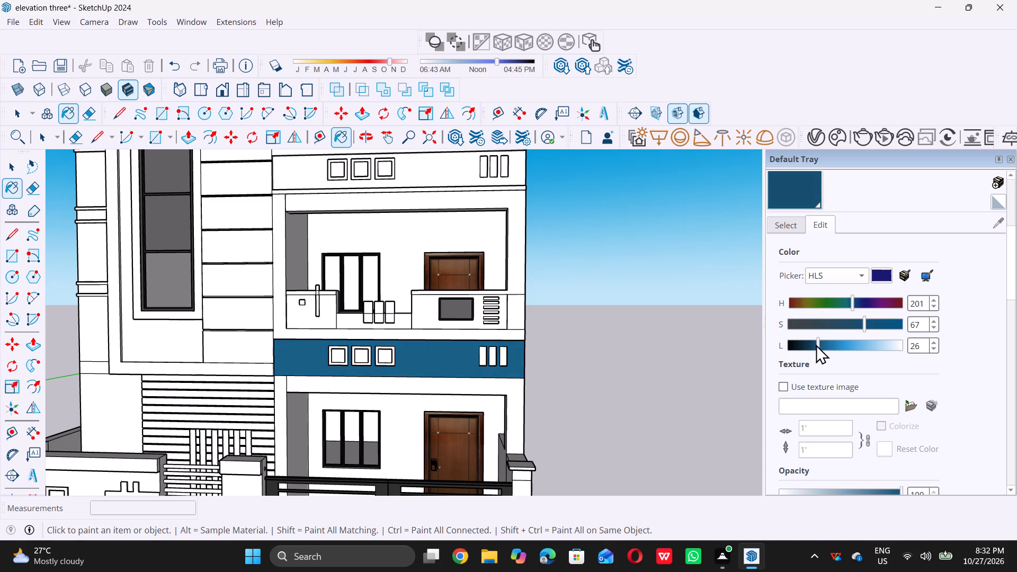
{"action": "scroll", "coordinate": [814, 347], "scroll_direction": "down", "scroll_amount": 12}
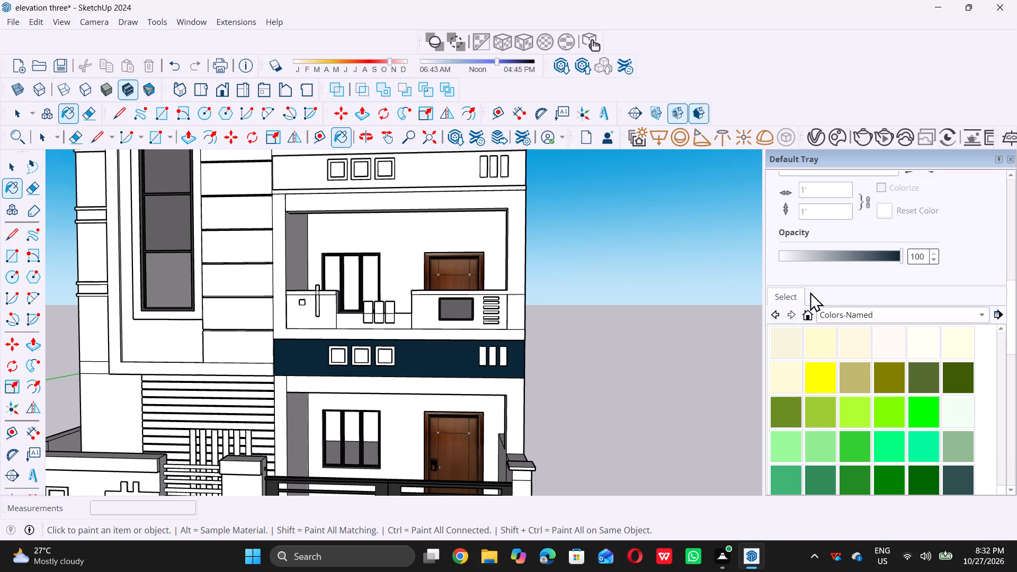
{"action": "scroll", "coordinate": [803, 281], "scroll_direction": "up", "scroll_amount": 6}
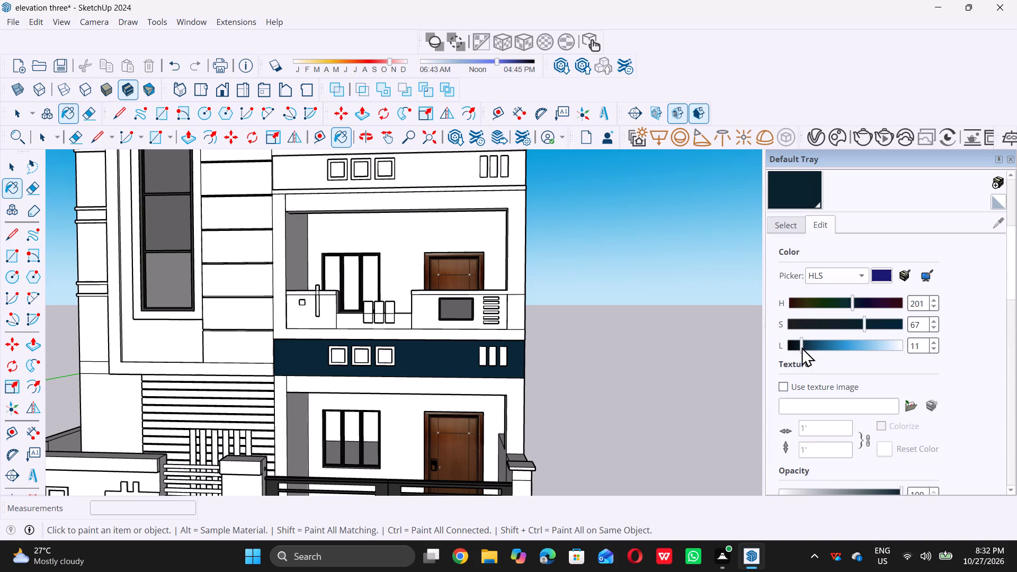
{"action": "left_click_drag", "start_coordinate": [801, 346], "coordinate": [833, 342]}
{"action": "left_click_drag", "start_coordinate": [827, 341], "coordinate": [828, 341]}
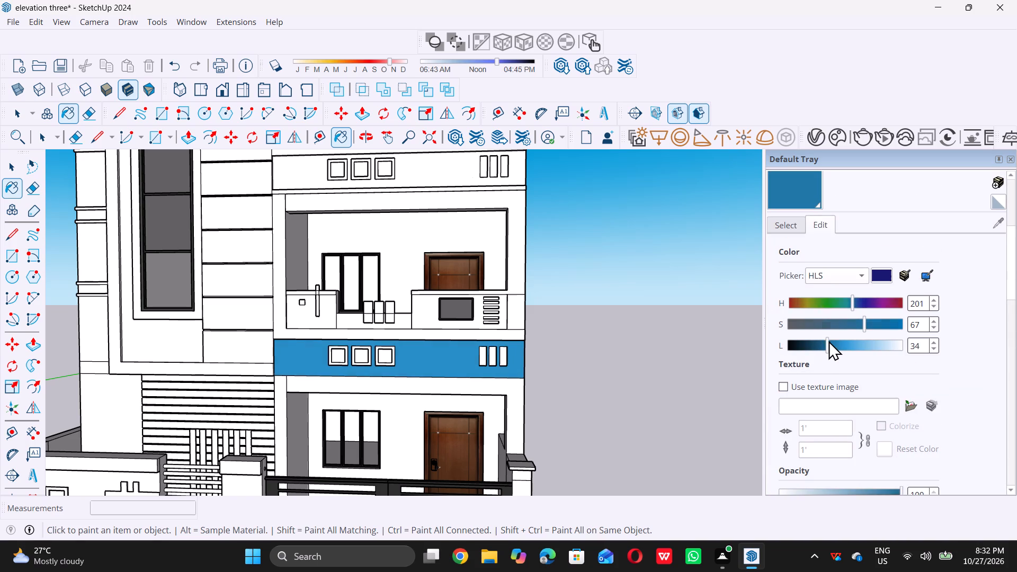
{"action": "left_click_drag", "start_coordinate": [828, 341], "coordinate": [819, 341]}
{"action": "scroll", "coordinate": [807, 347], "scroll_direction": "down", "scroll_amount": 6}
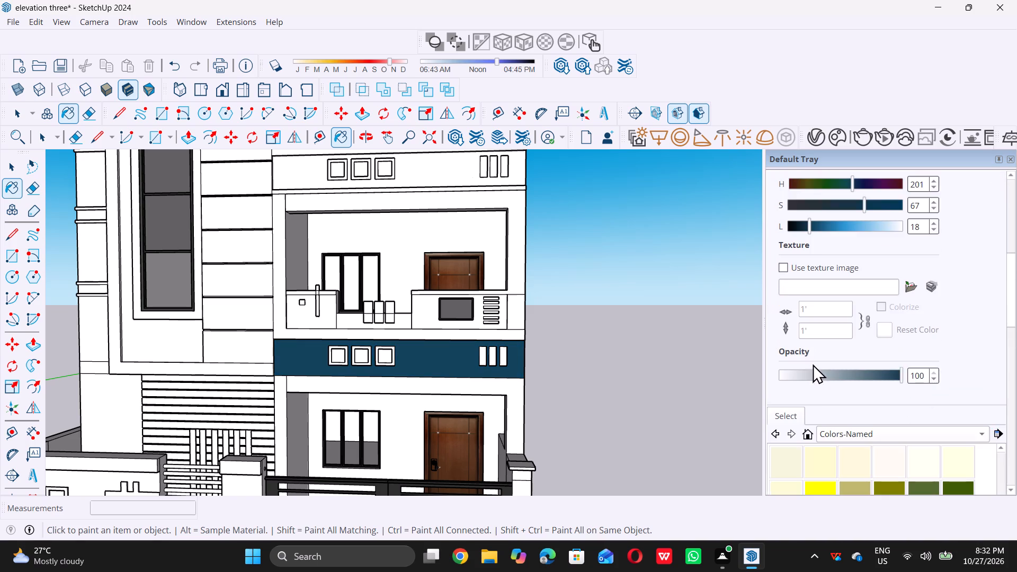
Repaint the front band above the ground-floor porch with the dark purplish blue from Colors-Named.
{"action": "scroll", "coordinate": [820, 408], "scroll_direction": "down", "scroll_amount": 10}
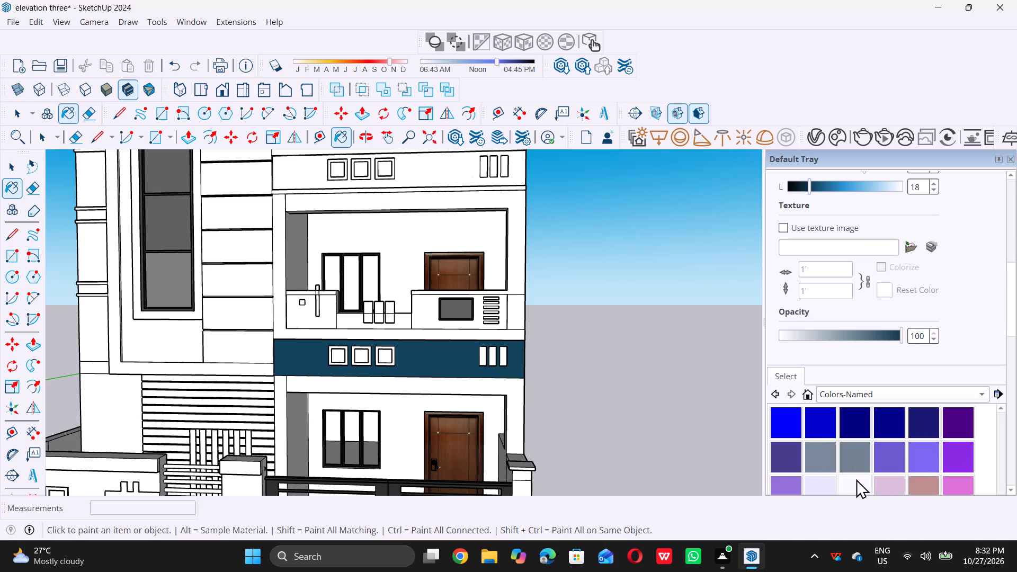
{"action": "left_click", "coordinate": [780, 458]}
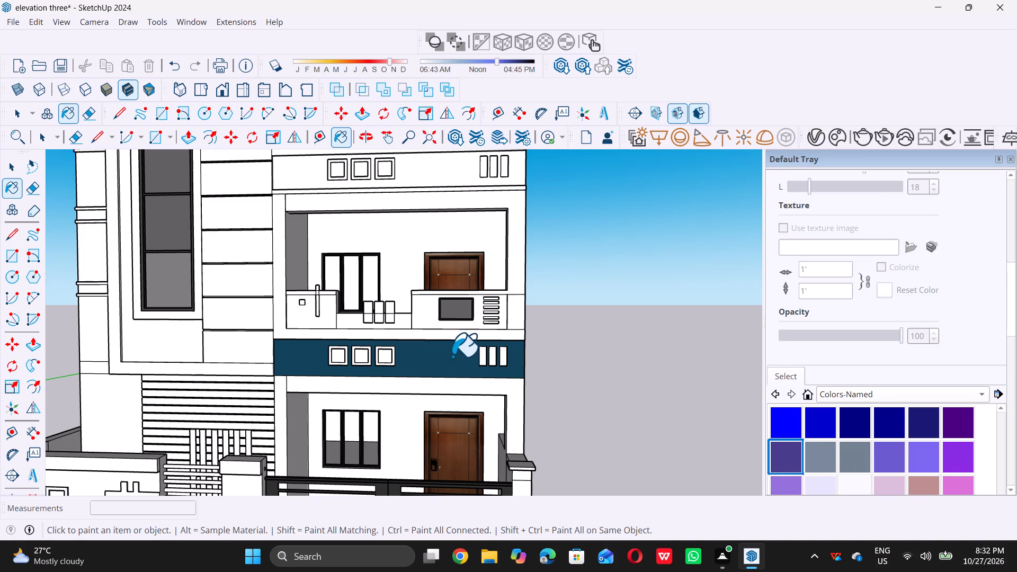
{"action": "left_click", "coordinate": [452, 356]}
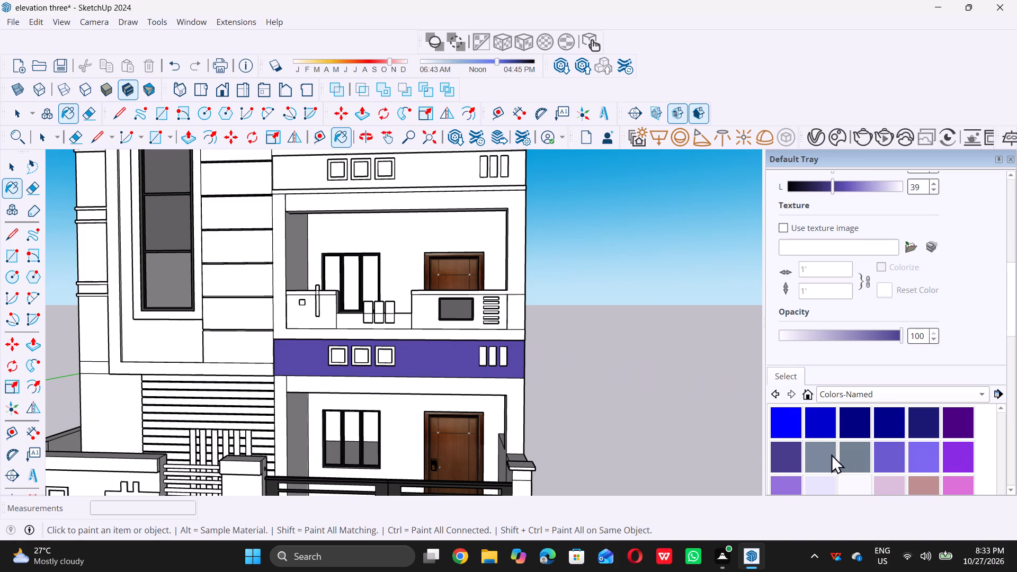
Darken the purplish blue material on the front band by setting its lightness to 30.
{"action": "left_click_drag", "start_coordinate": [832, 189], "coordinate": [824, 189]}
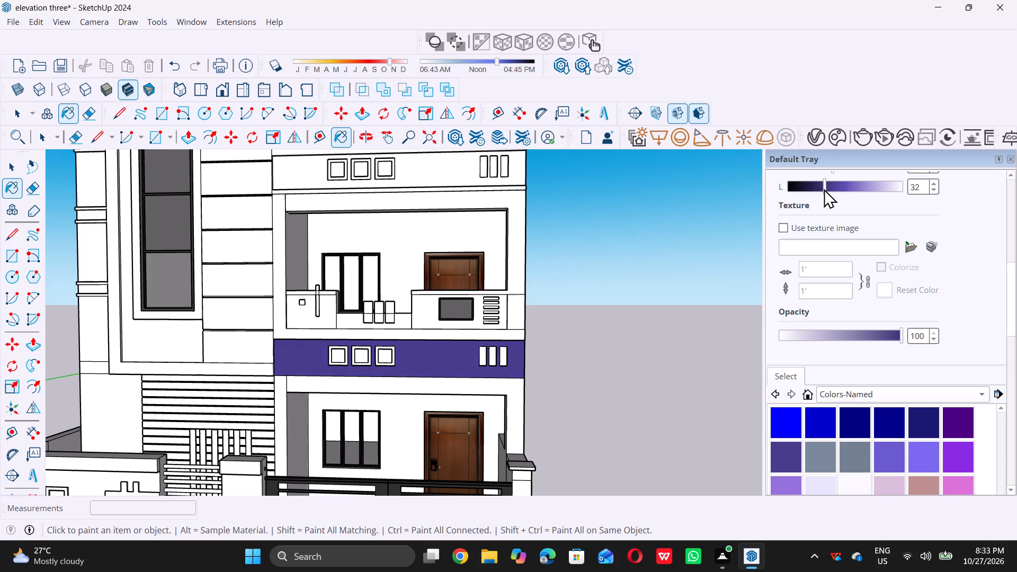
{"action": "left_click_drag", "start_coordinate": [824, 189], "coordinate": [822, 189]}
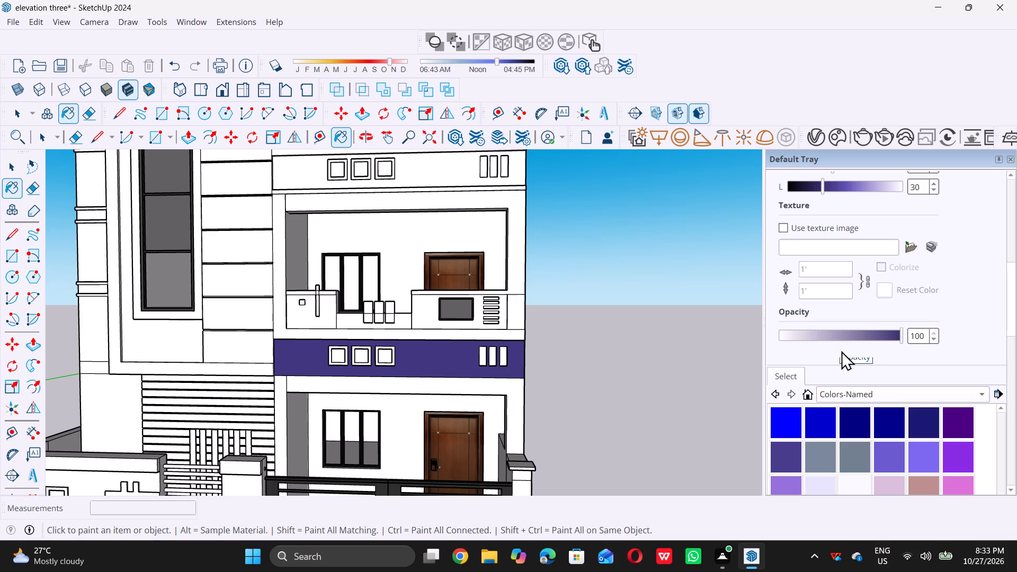
Repaint the front band above the ground-floor porch with the darker slate grey from Colors-Named and set its lightness to 35.
{"action": "double_click", "coordinate": [858, 460]}
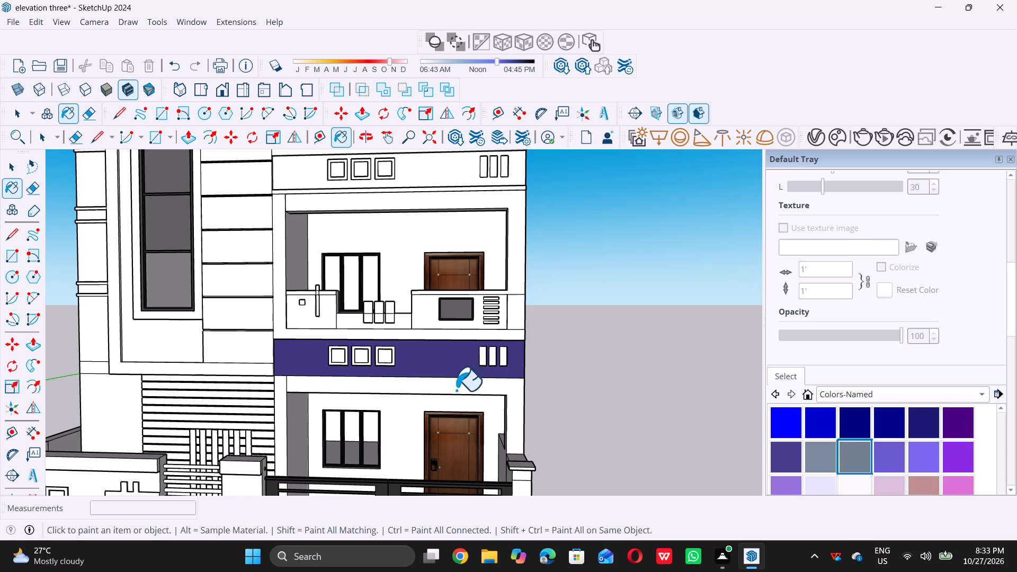
{"action": "left_click", "coordinate": [453, 368]}
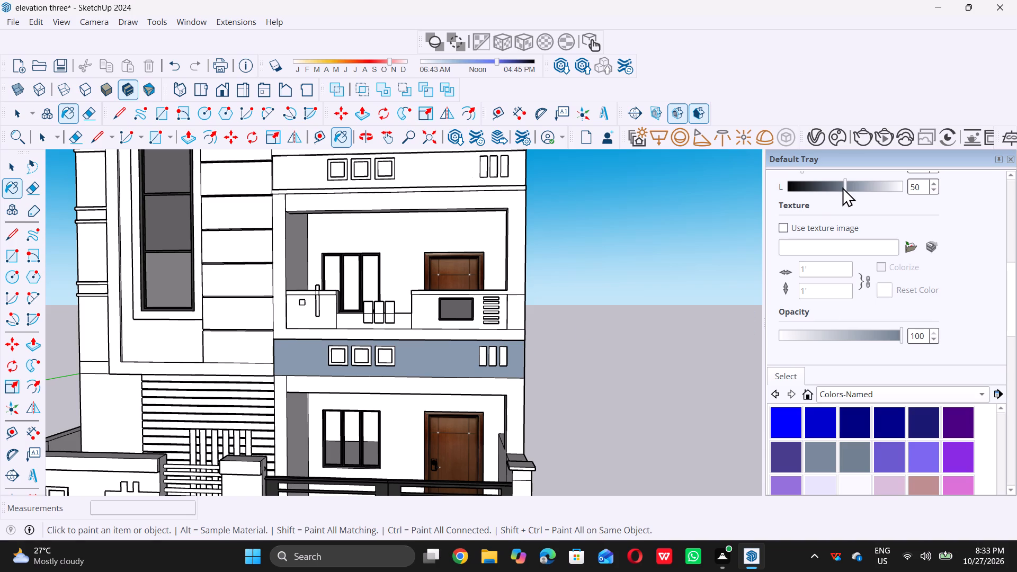
{"action": "left_click_drag", "start_coordinate": [843, 186], "coordinate": [838, 186]}
{"action": "left_click_drag", "start_coordinate": [838, 186], "coordinate": [827, 186]}
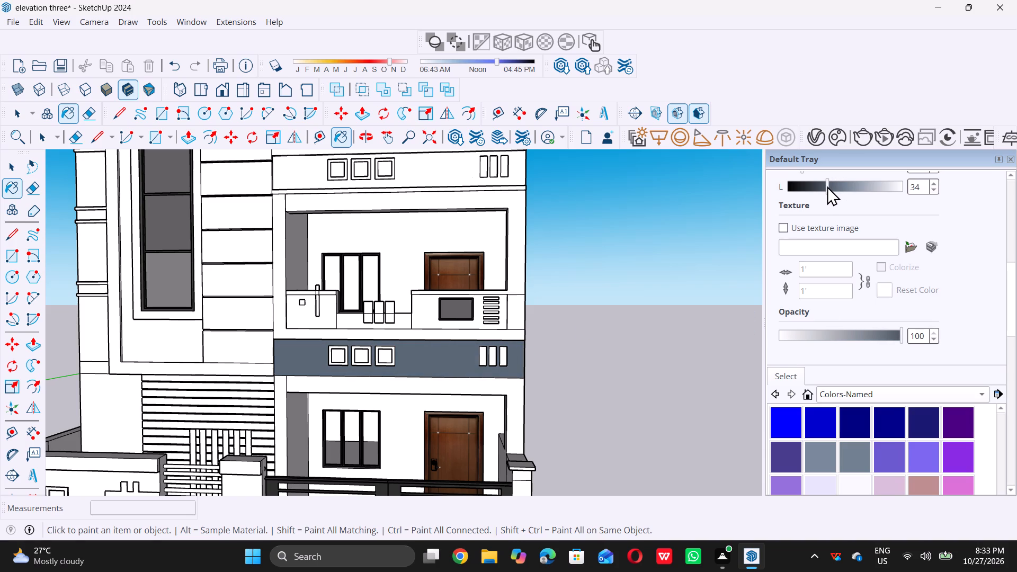
{"action": "left_click_drag", "start_coordinate": [827, 186], "coordinate": [828, 186]}
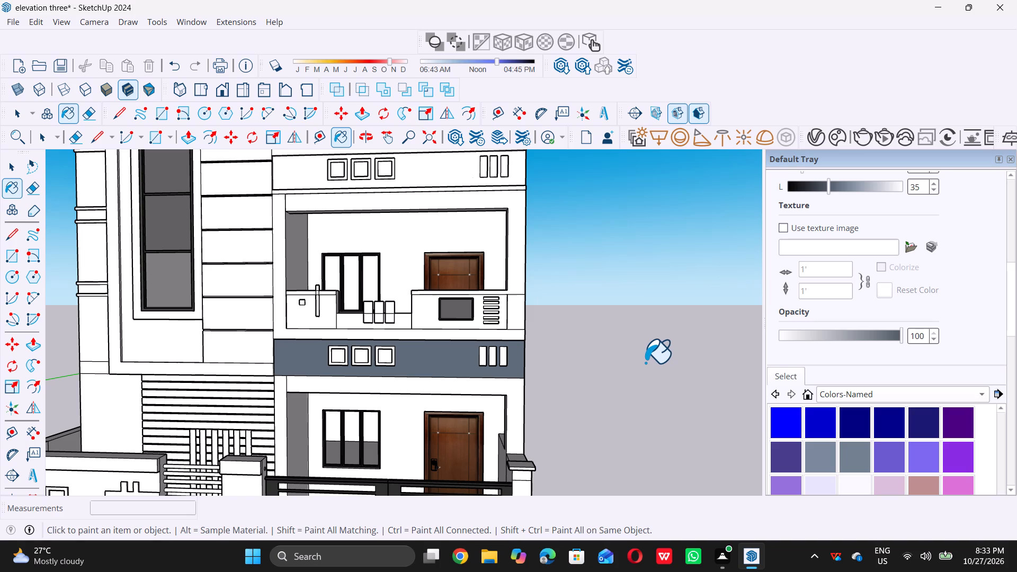
Try weaker and stronger saturations of the slate grey material and set its saturation to 26.
{"action": "scroll", "coordinate": [820, 239], "scroll_direction": "up", "scroll_amount": 2}
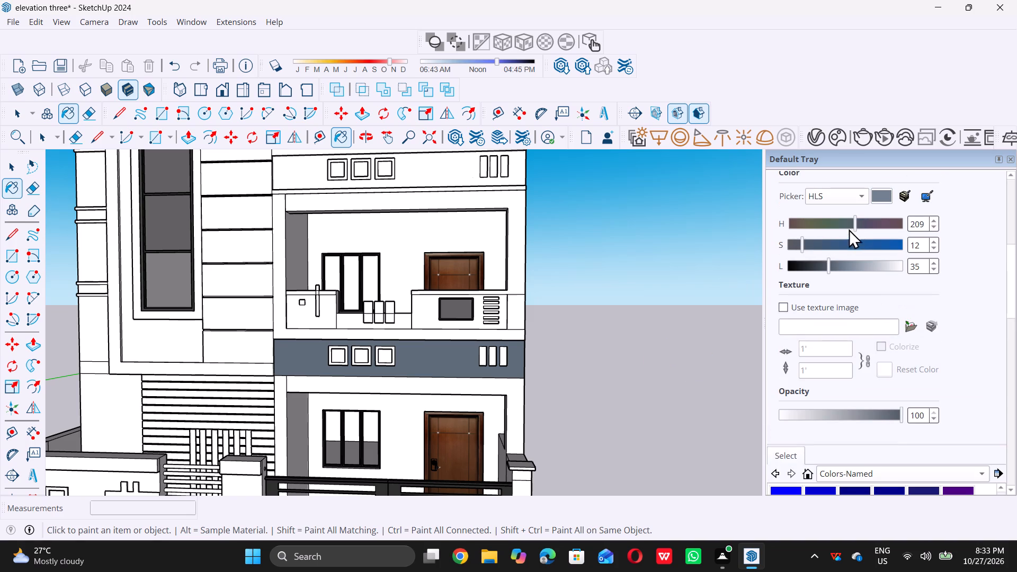
{"action": "left_click", "coordinate": [855, 219]}
{"action": "left_click_drag", "start_coordinate": [804, 247], "coordinate": [810, 248]}
{"action": "left_click_drag", "start_coordinate": [810, 248], "coordinate": [822, 247]}
{"action": "left_click_drag", "start_coordinate": [822, 247], "coordinate": [829, 246]}
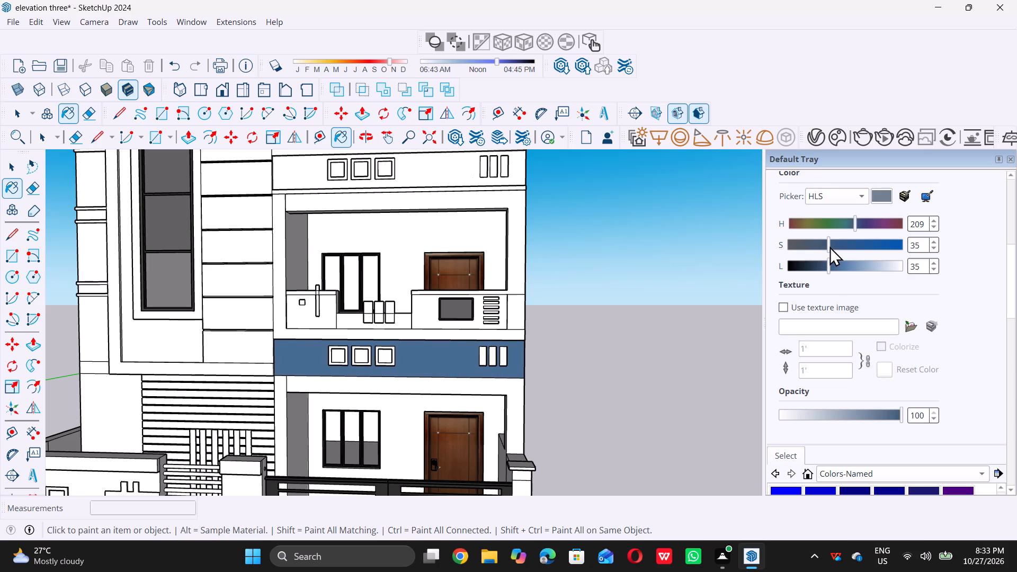
{"action": "left_click_drag", "start_coordinate": [829, 246], "coordinate": [832, 246]}
{"action": "left_click_drag", "start_coordinate": [832, 246], "coordinate": [836, 246]}
{"action": "left_click_drag", "start_coordinate": [836, 246], "coordinate": [849, 250]}
{"action": "left_click_drag", "start_coordinate": [849, 250], "coordinate": [871, 255]}
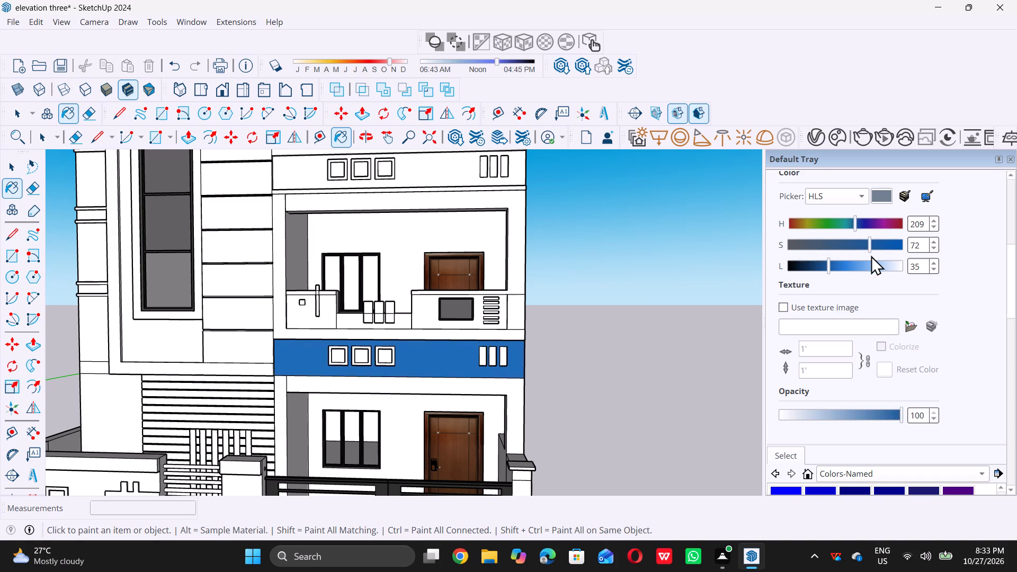
{"action": "left_click_drag", "start_coordinate": [871, 255], "coordinate": [825, 247]}
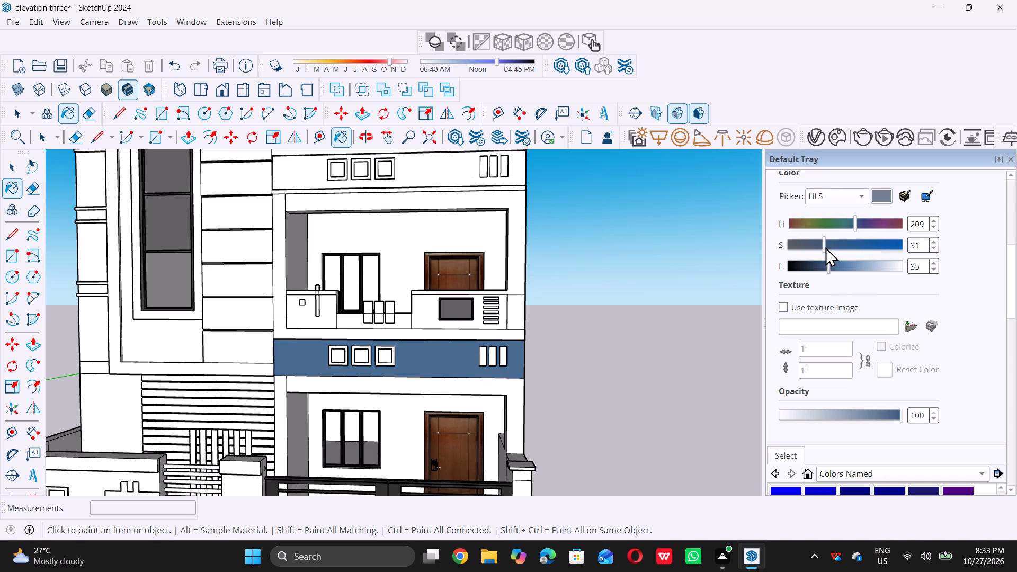
{"action": "left_click_drag", "start_coordinate": [825, 247], "coordinate": [819, 247]}
Paint the front band below the top-floor parapet and the panel around the tall window with the same slate blue.
{"action": "scroll", "coordinate": [694, 347], "scroll_direction": "up", "scroll_amount": 4}
{"action": "scroll", "coordinate": [694, 347], "scroll_direction": "down", "scroll_amount": 2}
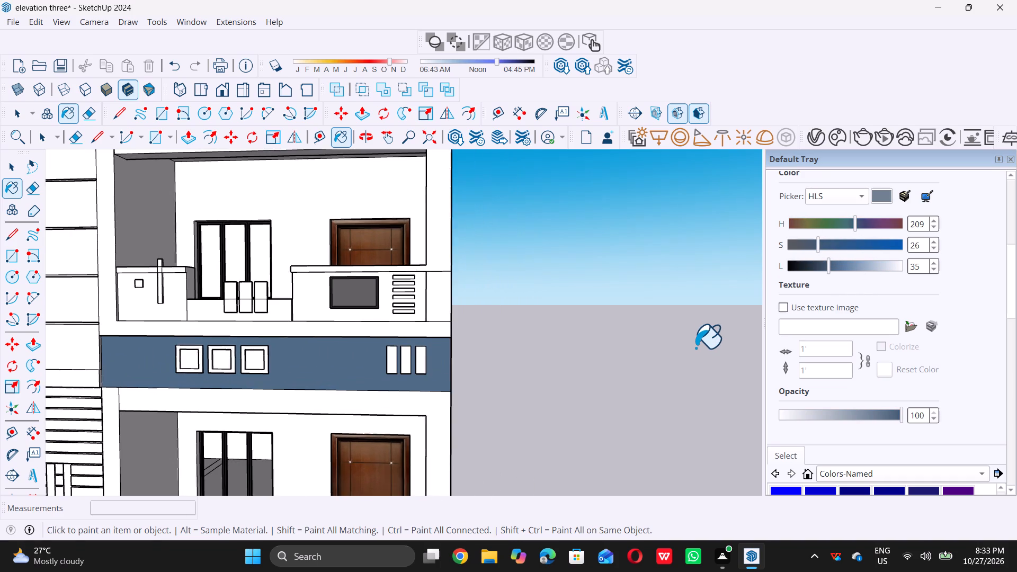
{"action": "scroll", "coordinate": [695, 347], "scroll_direction": "down", "scroll_amount": 3}
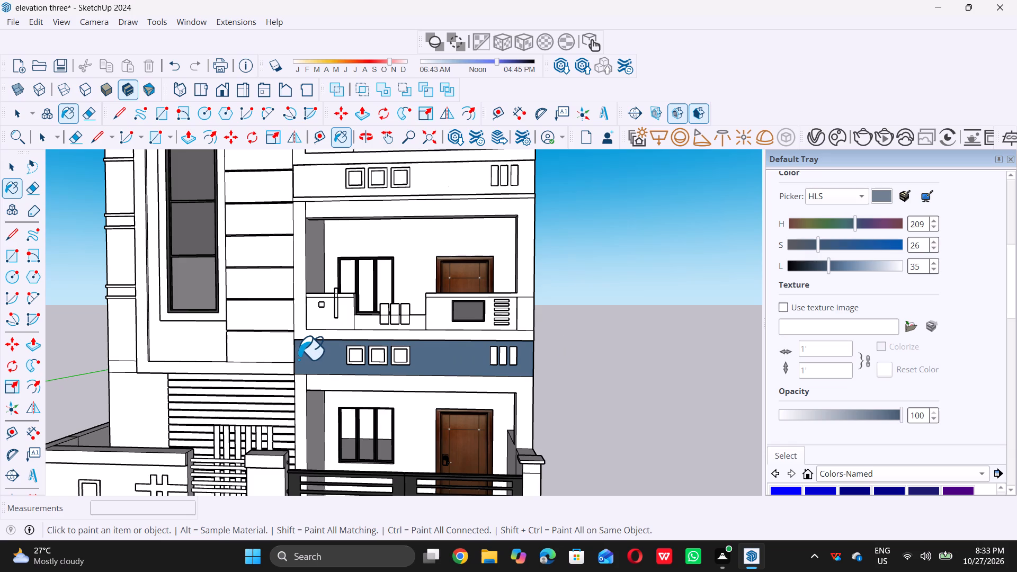
{"action": "scroll", "coordinate": [305, 372], "scroll_direction": "down", "scroll_amount": 4}
{"action": "scroll", "coordinate": [426, 274], "scroll_direction": "up", "scroll_amount": 3}
{"action": "left_click", "coordinate": [422, 265]}
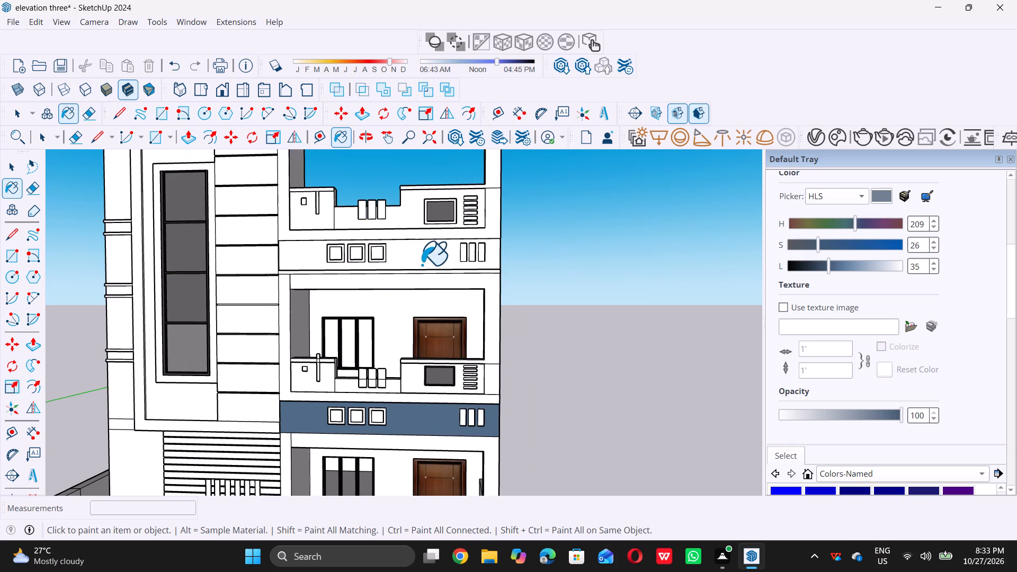
{"action": "scroll", "coordinate": [601, 405], "scroll_direction": "down", "scroll_amount": 5}
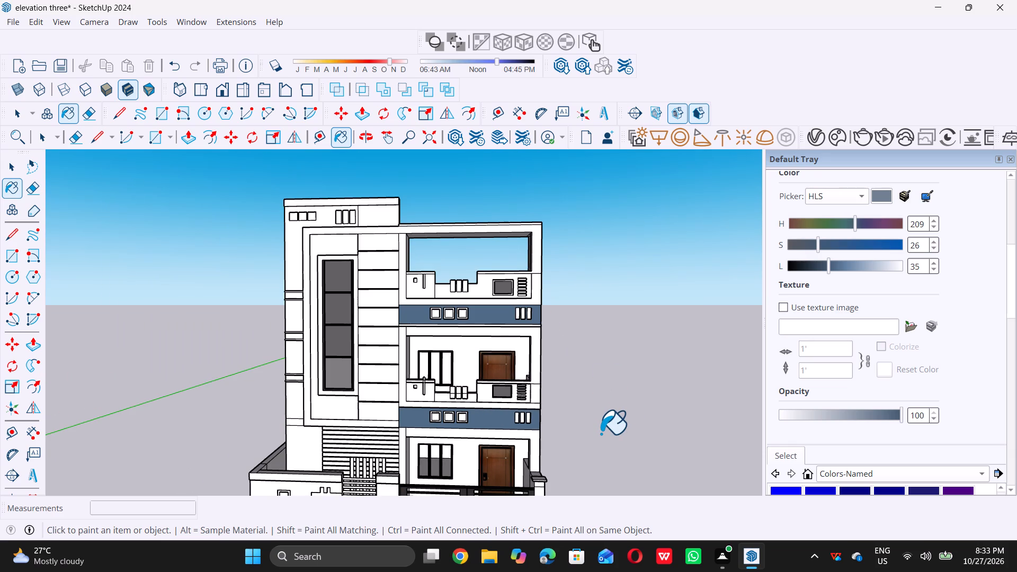
{"action": "scroll", "coordinate": [328, 406], "scroll_direction": "up", "scroll_amount": 2}
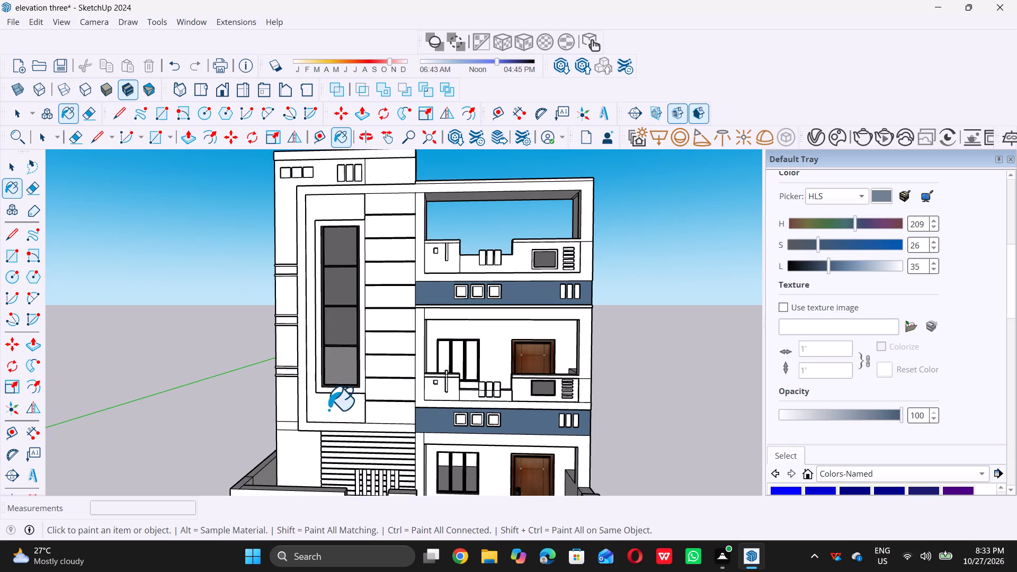
{"action": "left_click", "coordinate": [328, 409]}
{"action": "scroll", "coordinate": [716, 424], "scroll_direction": "down", "scroll_amount": 4}
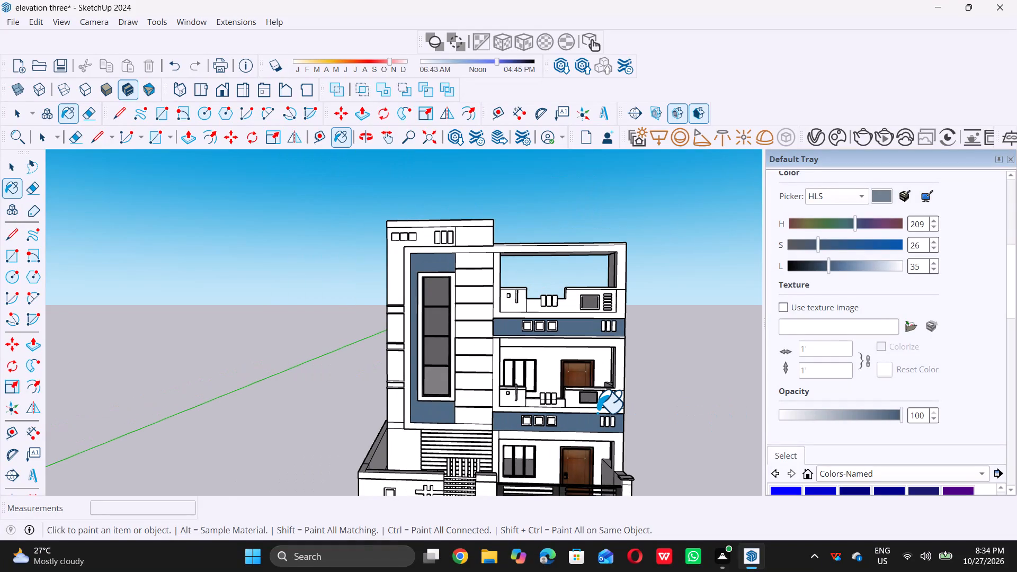
Paint the four wall sections of the narrow outer strip beside the tall window panel with the slate blue.
{"action": "scroll", "coordinate": [426, 411], "scroll_direction": "up", "scroll_amount": 3}
{"action": "scroll", "coordinate": [373, 423], "scroll_direction": "up", "scroll_amount": 3}
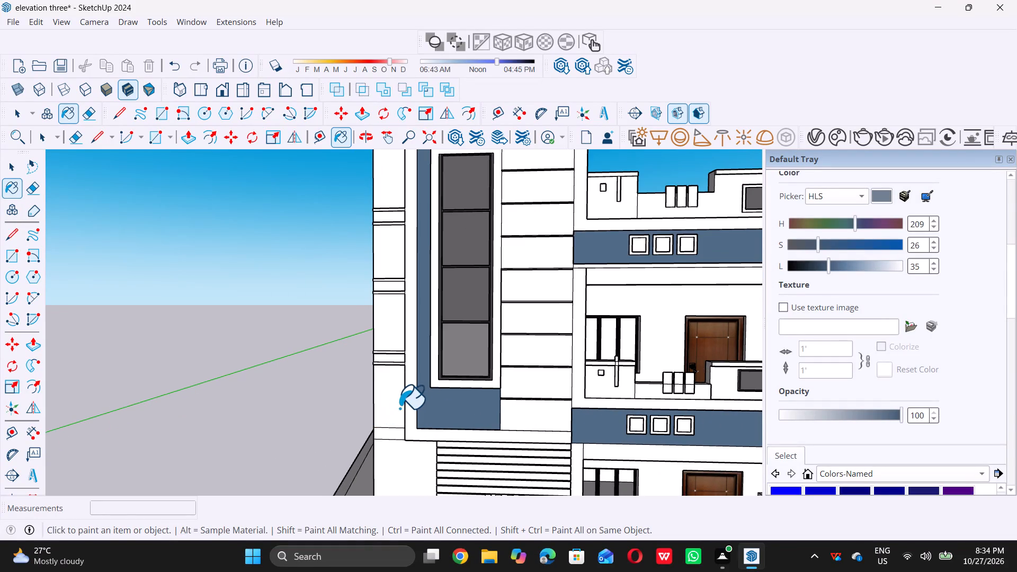
{"action": "left_click", "coordinate": [386, 408]}
{"action": "left_click", "coordinate": [389, 332]}
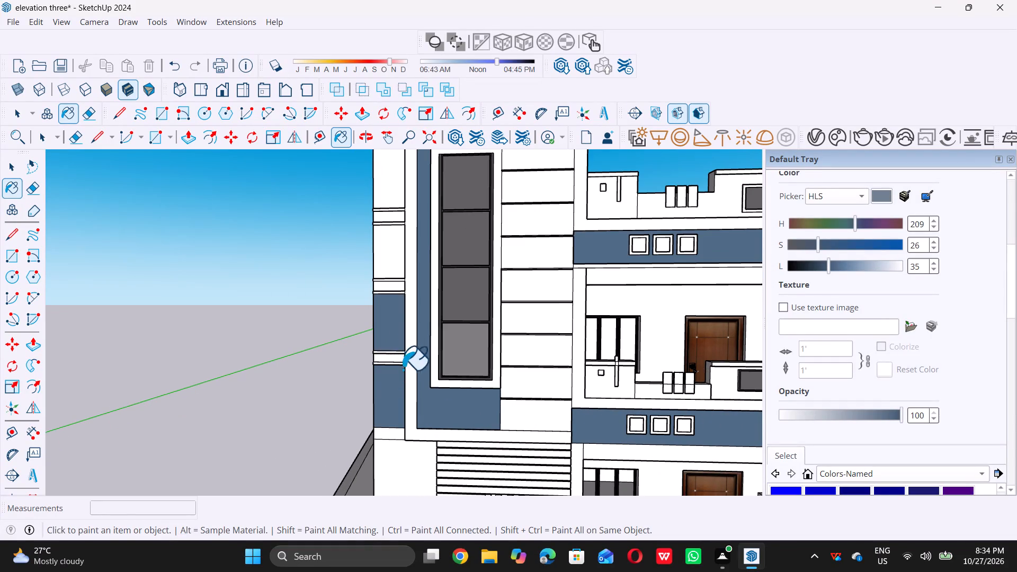
{"action": "scroll", "coordinate": [402, 365], "scroll_direction": "down", "scroll_amount": 3}
{"action": "scroll", "coordinate": [403, 231], "scroll_direction": "up", "scroll_amount": 3}
{"action": "left_click", "coordinate": [394, 197]}
{"action": "scroll", "coordinate": [388, 338], "scroll_direction": "down", "scroll_amount": 2}
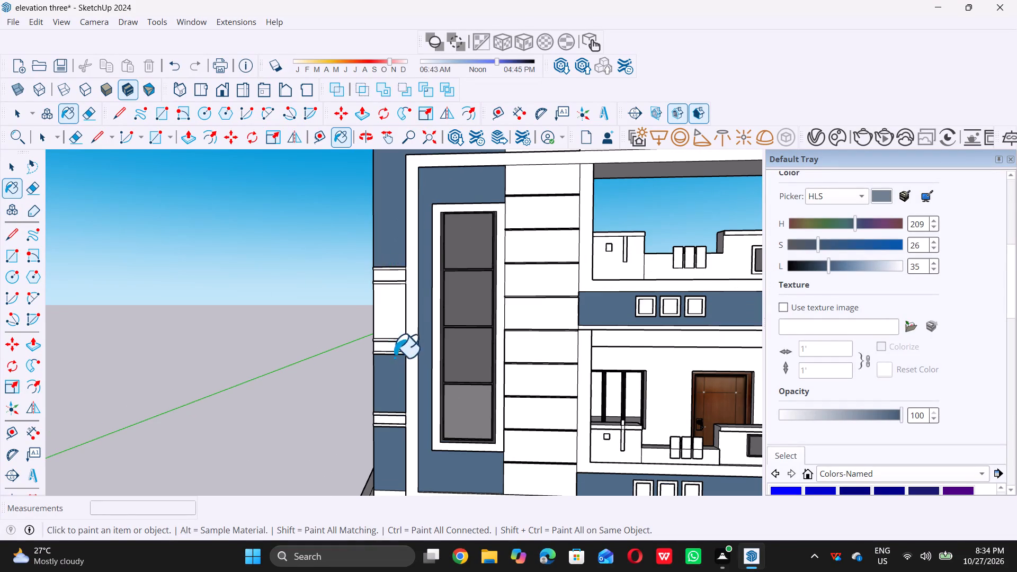
{"action": "scroll", "coordinate": [394, 357], "scroll_direction": "down", "scroll_amount": 2}
{"action": "scroll", "coordinate": [369, 352], "scroll_direction": "up", "scroll_amount": 4}
{"action": "scroll", "coordinate": [405, 328], "scroll_direction": "up", "scroll_amount": 2}
{"action": "double_click", "coordinate": [405, 312]}
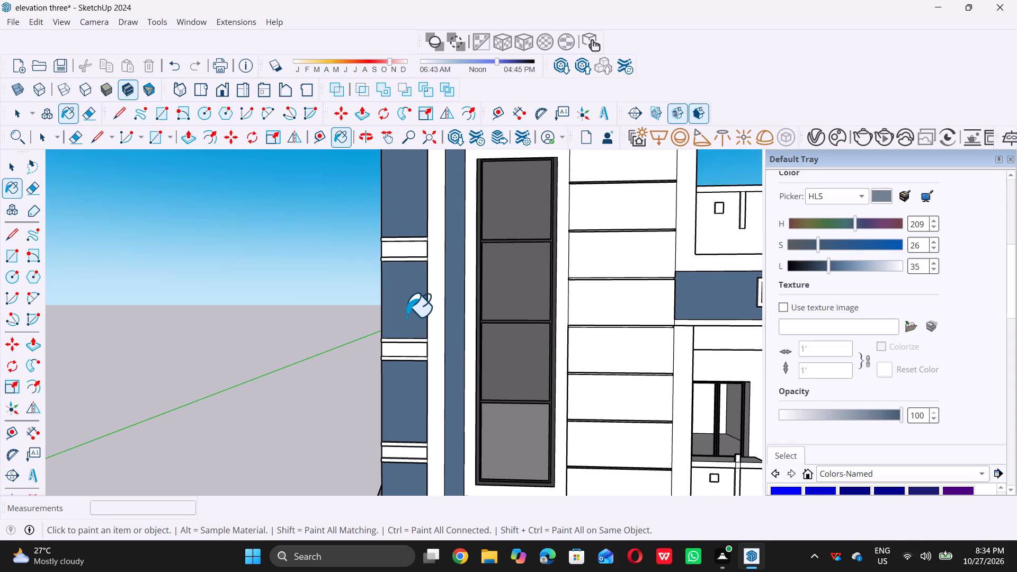
Paint the three short bands between the paired white trims on the narrow outer strip with the slate blue.
{"action": "scroll", "coordinate": [401, 247], "scroll_direction": "up", "scroll_amount": 3}
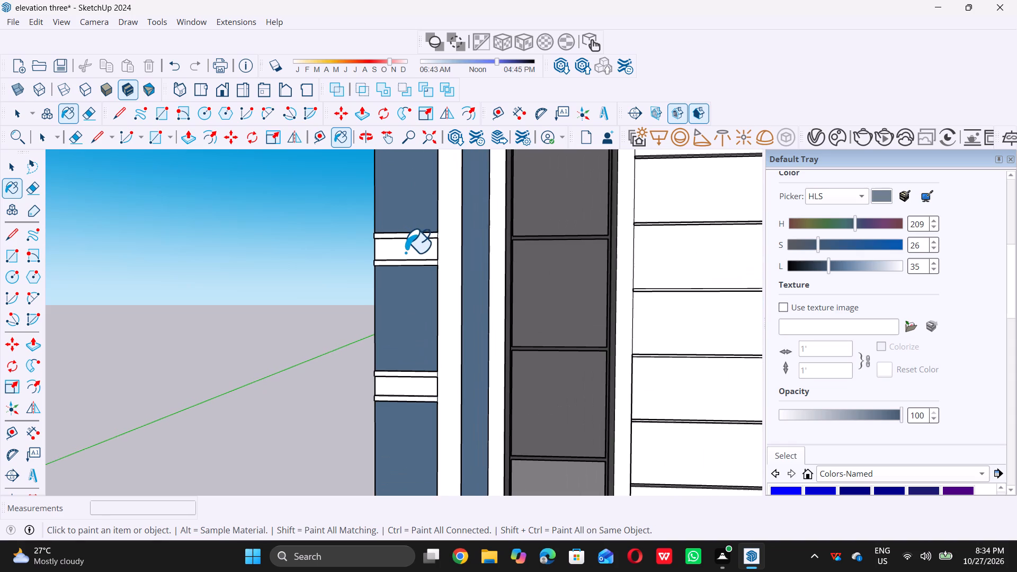
{"action": "left_click", "coordinate": [411, 250]}
{"action": "scroll", "coordinate": [411, 249], "scroll_direction": "down", "scroll_amount": 5}
{"action": "scroll", "coordinate": [404, 347], "scroll_direction": "up", "scroll_amount": 4}
{"action": "left_click", "coordinate": [415, 329]}
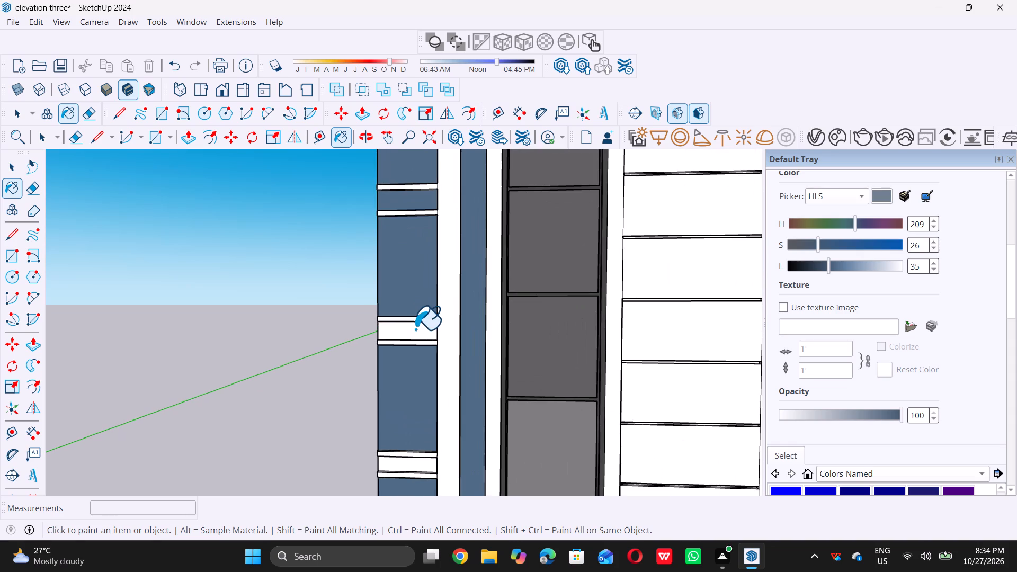
{"action": "scroll", "coordinate": [417, 326], "scroll_direction": "down", "scroll_amount": 6}
{"action": "scroll", "coordinate": [408, 416], "scroll_direction": "up", "scroll_amount": 5}
{"action": "left_click", "coordinate": [423, 396]}
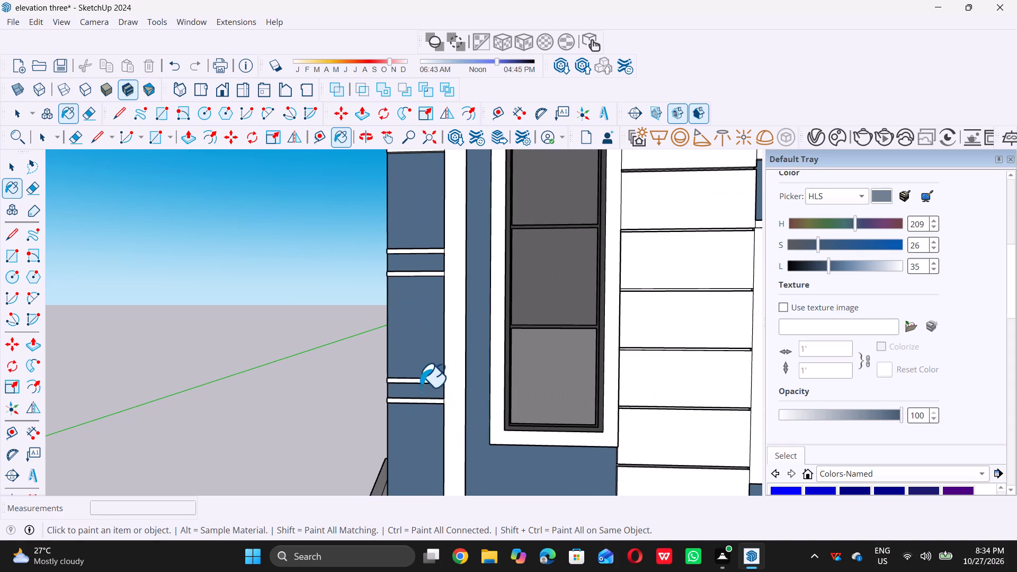
{"action": "scroll", "coordinate": [420, 380], "scroll_direction": "down", "scroll_amount": 10}
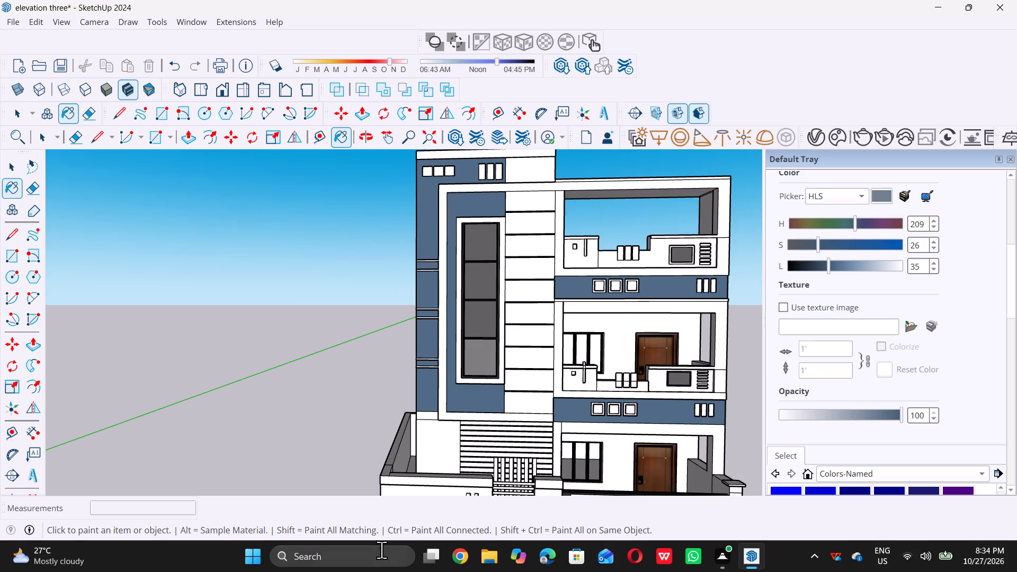
Paint the ground-floor wall beside the horizontal louvres and the short white band above it with the slate blue.
{"action": "scroll", "coordinate": [393, 531], "scroll_direction": "up", "scroll_amount": 5}
{"action": "scroll", "coordinate": [436, 457], "scroll_direction": "up", "scroll_amount": 5}
{"action": "left_click", "coordinate": [442, 446]}
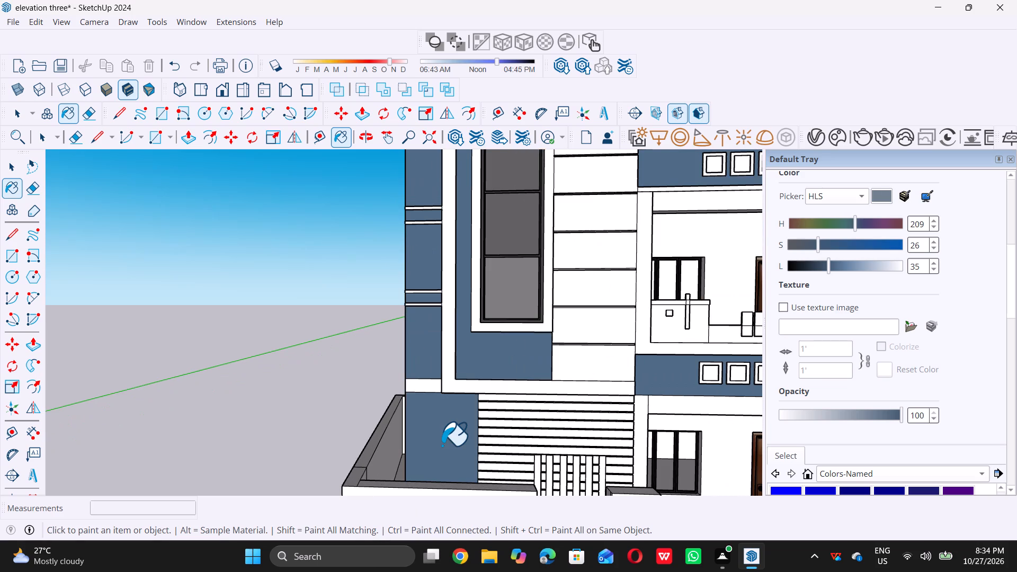
{"action": "scroll", "coordinate": [421, 413], "scroll_direction": "up", "scroll_amount": 4}
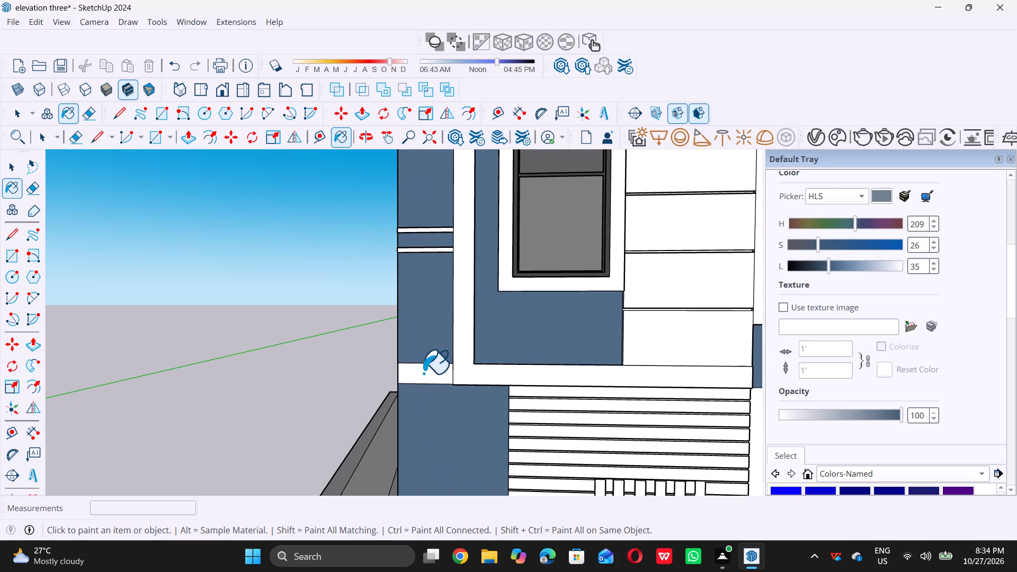
{"action": "left_click", "coordinate": [423, 372]}
{"action": "scroll", "coordinate": [406, 457], "scroll_direction": "down", "scroll_amount": 12}
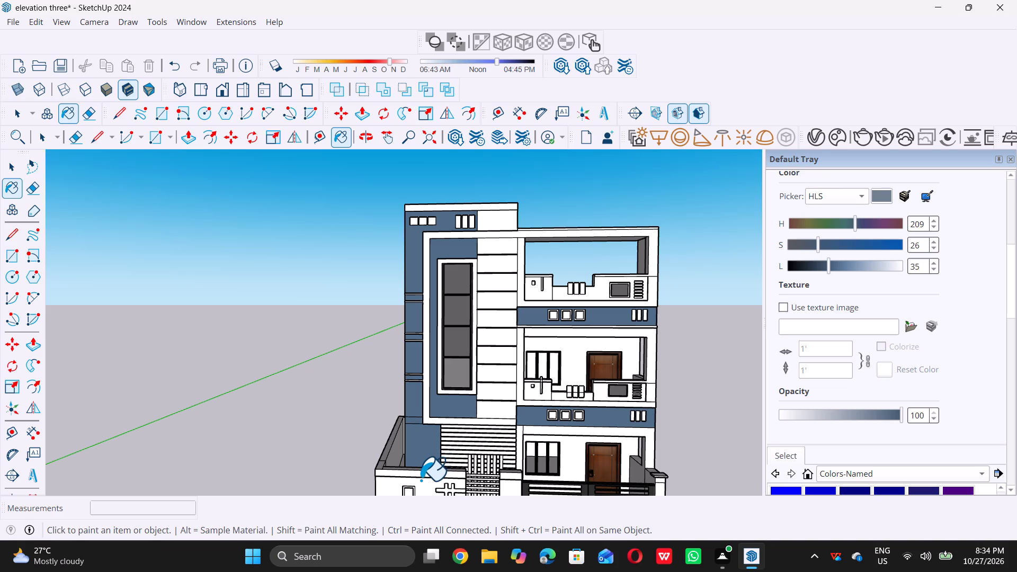
{"action": "scroll", "coordinate": [420, 480], "scroll_direction": "down", "scroll_amount": 4}
{"action": "scroll", "coordinate": [506, 306], "scroll_direction": "down", "scroll_amount": 4}
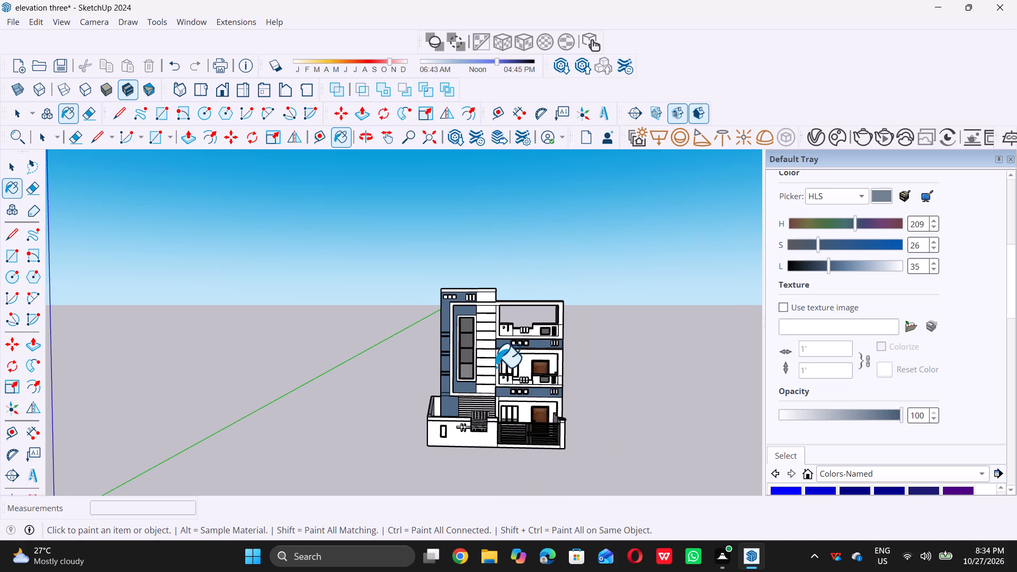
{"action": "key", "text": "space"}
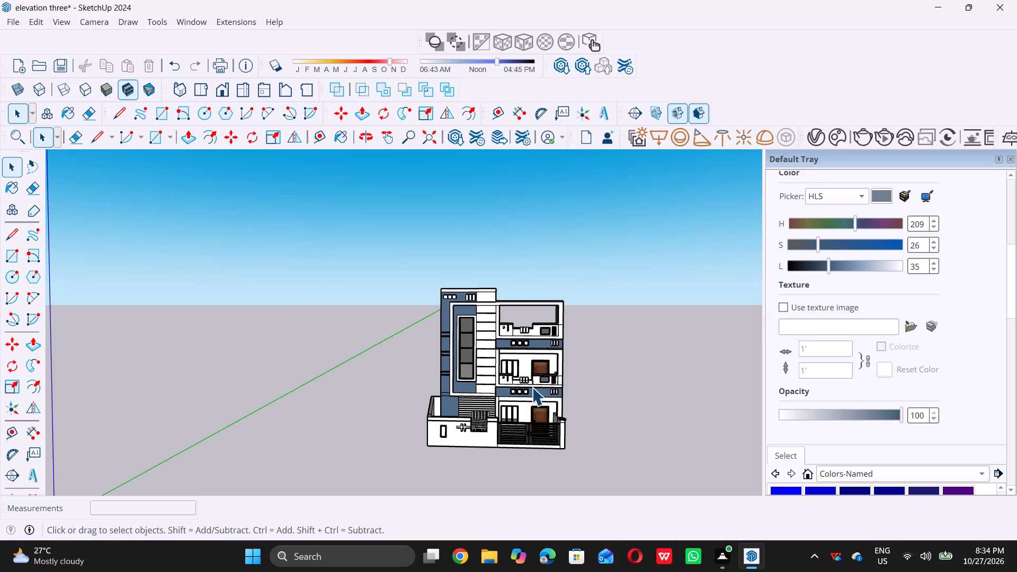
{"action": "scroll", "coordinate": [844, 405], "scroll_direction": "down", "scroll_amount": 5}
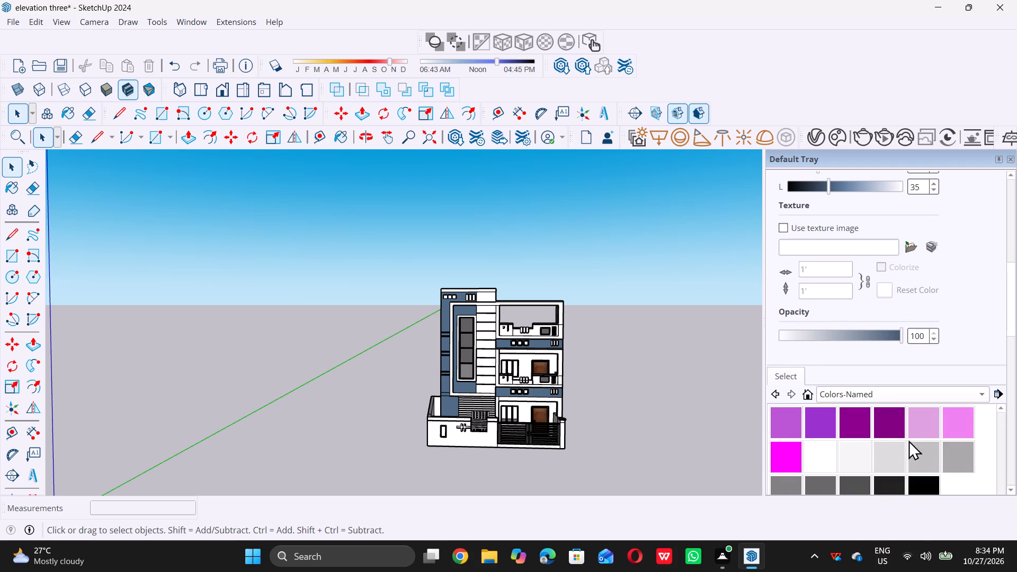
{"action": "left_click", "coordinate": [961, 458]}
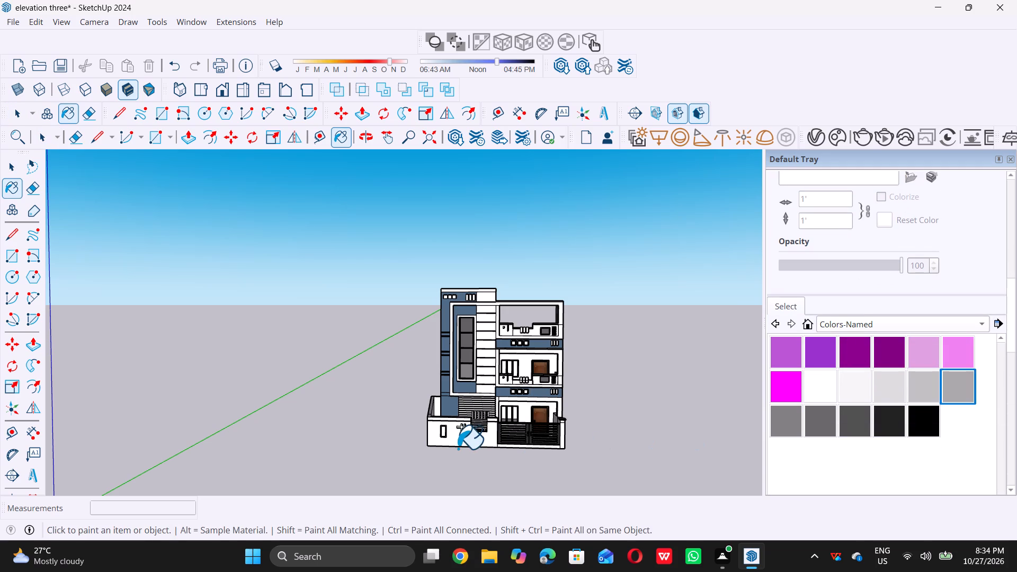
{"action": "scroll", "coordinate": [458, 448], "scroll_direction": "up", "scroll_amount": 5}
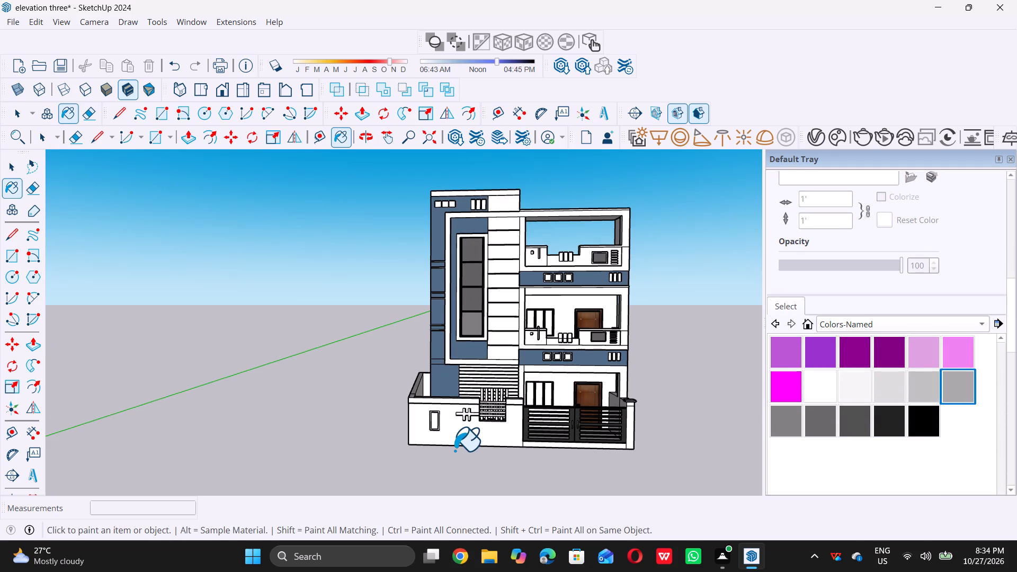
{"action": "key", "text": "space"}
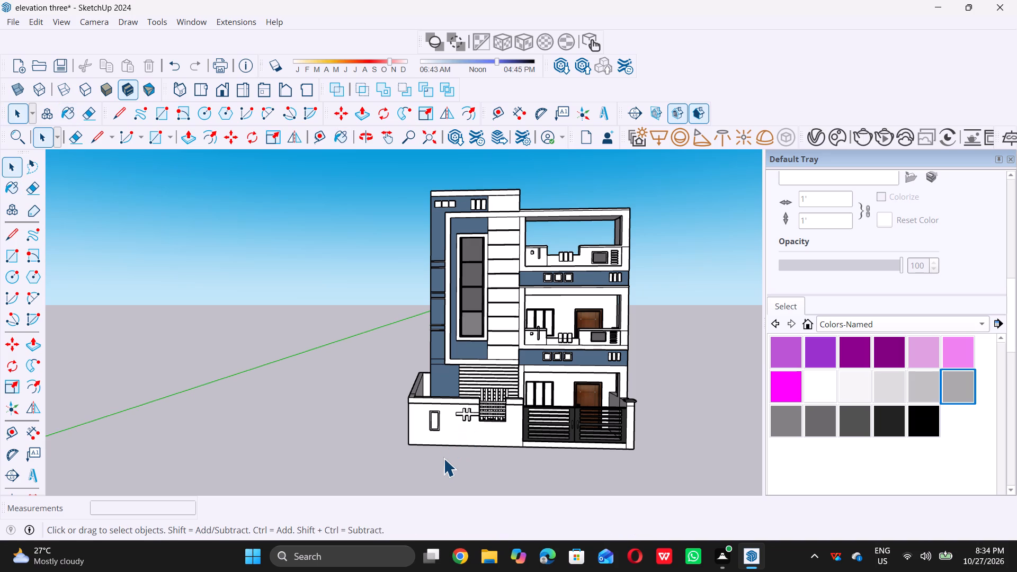
Place a vertical guide on the front compound wall, about 5' 9" from its outer end, between the framed niche and the cross-shaped detail.
{"action": "scroll", "coordinate": [440, 459], "scroll_direction": "up", "scroll_amount": 8}
{"action": "key", "text": "t"}
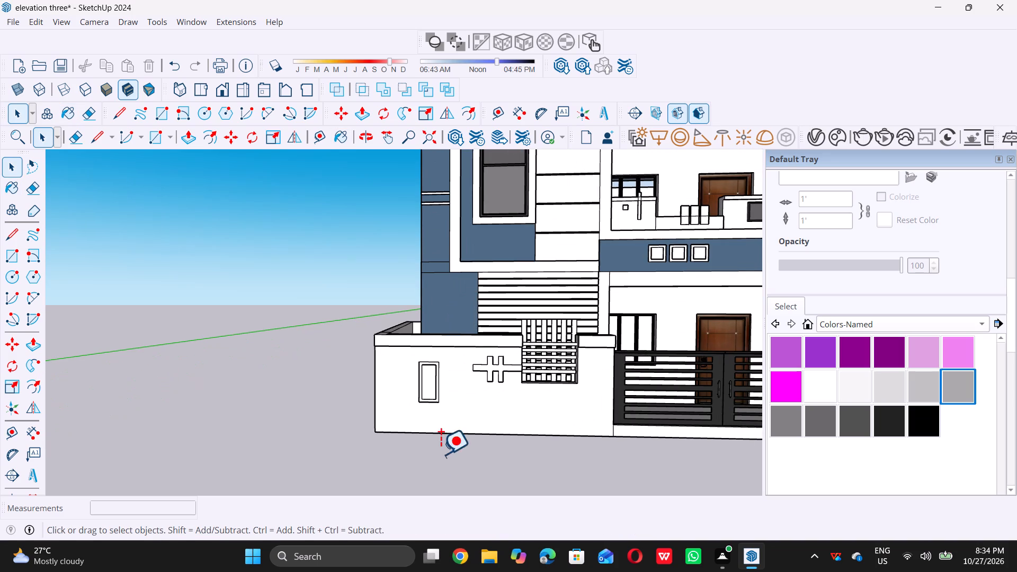
{"action": "left_click", "coordinate": [372, 392]}
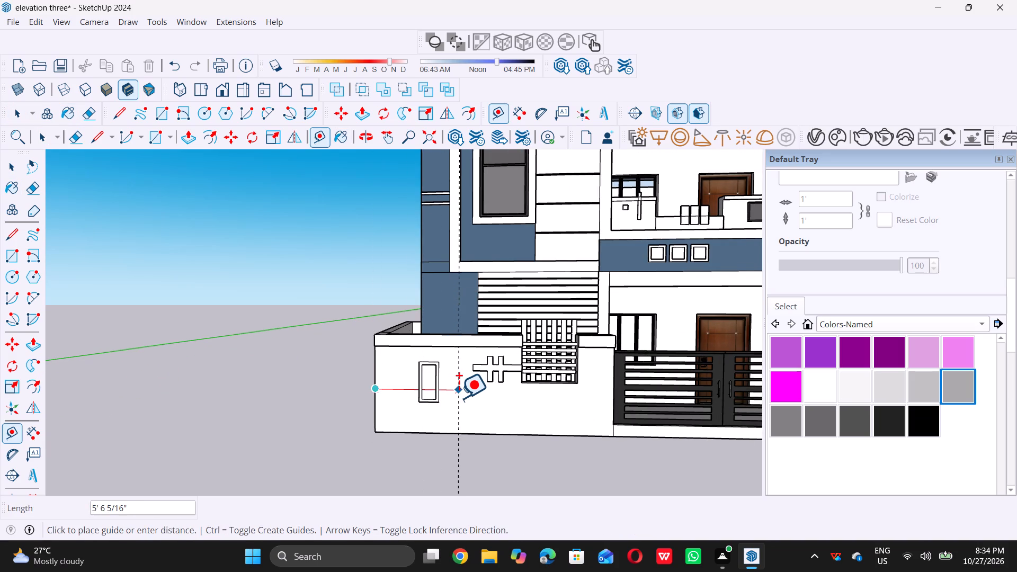
{"action": "triple_click", "coordinate": [462, 397]}
{"action": "left_click", "coordinate": [462, 396]}
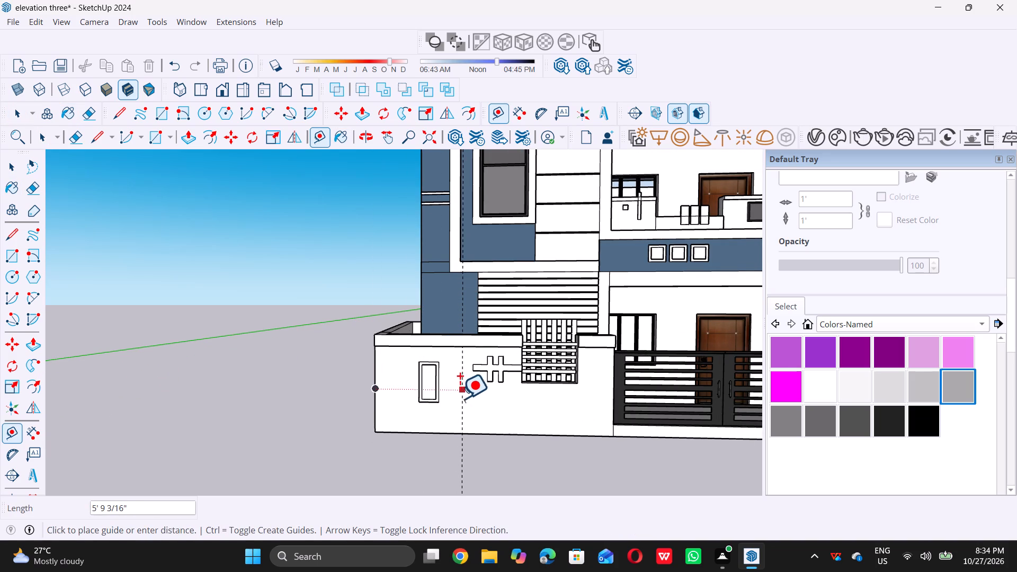
{"action": "key", "text": "space"}
Draw a vertical line about 5' 9" long along the guide, from under the wall's coping to its bottom edge.
{"action": "middle_click_drag", "start_coordinate": [440, 413], "coordinate": [452, 350]}
{"action": "scroll", "coordinate": [457, 350], "scroll_direction": "up", "scroll_amount": 9}
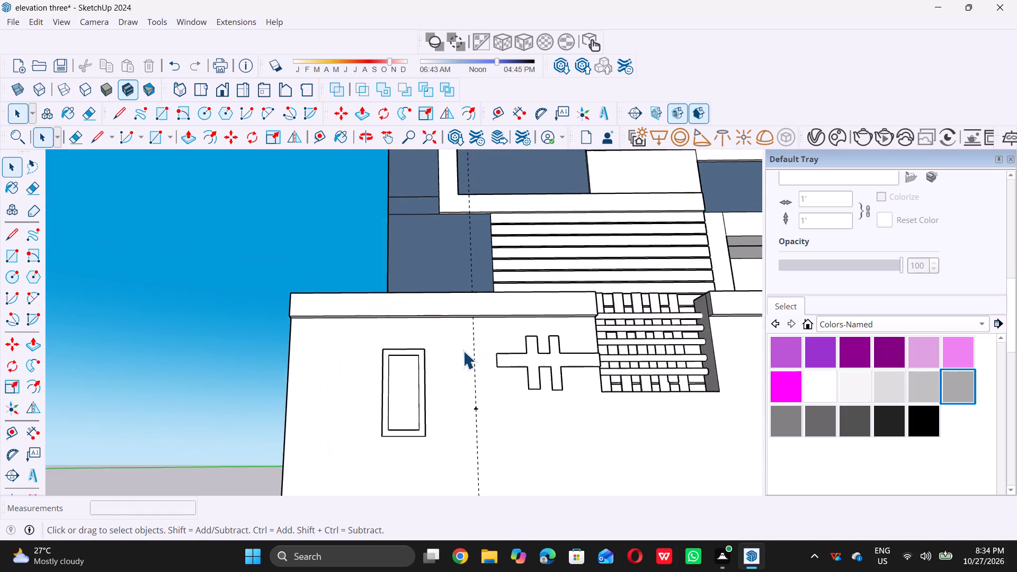
{"action": "scroll", "coordinate": [463, 351], "scroll_direction": "up", "scroll_amount": 3}
{"action": "key", "text": "l"}
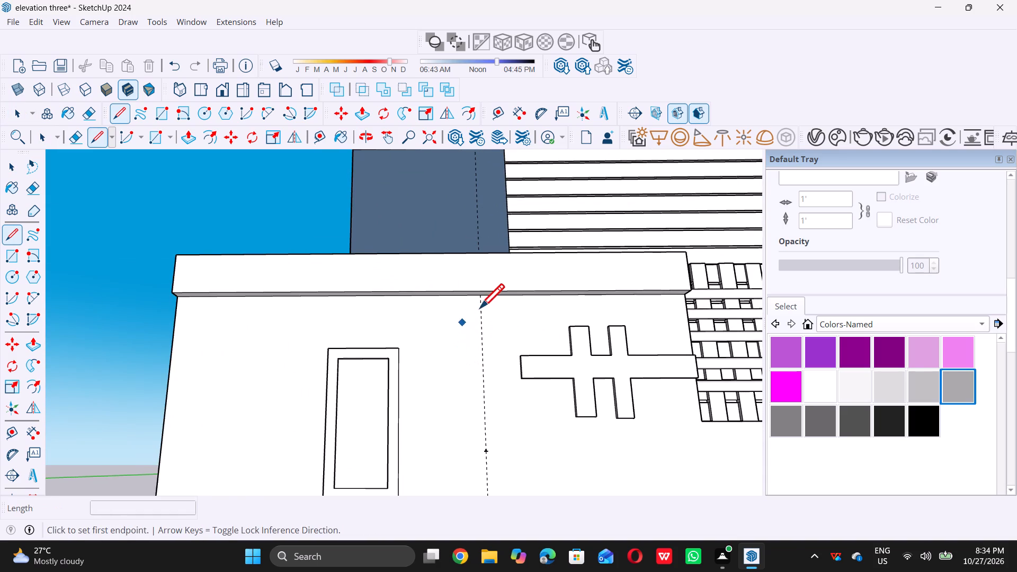
{"action": "left_click", "coordinate": [481, 297]}
{"action": "scroll", "coordinate": [481, 312], "scroll_direction": "down", "scroll_amount": 9}
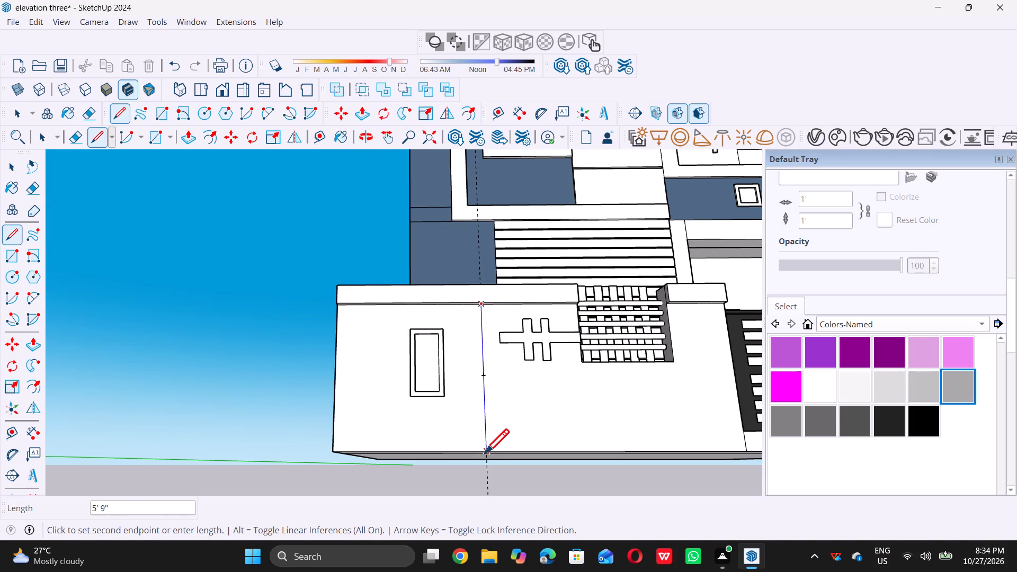
{"action": "left_click", "coordinate": [485, 453]}
{"action": "key", "text": "space"}
{"action": "scroll", "coordinate": [480, 451], "scroll_direction": "down", "scroll_amount": 7}
{"action": "middle_click_drag", "start_coordinate": [441, 340], "coordinate": [420, 445]}
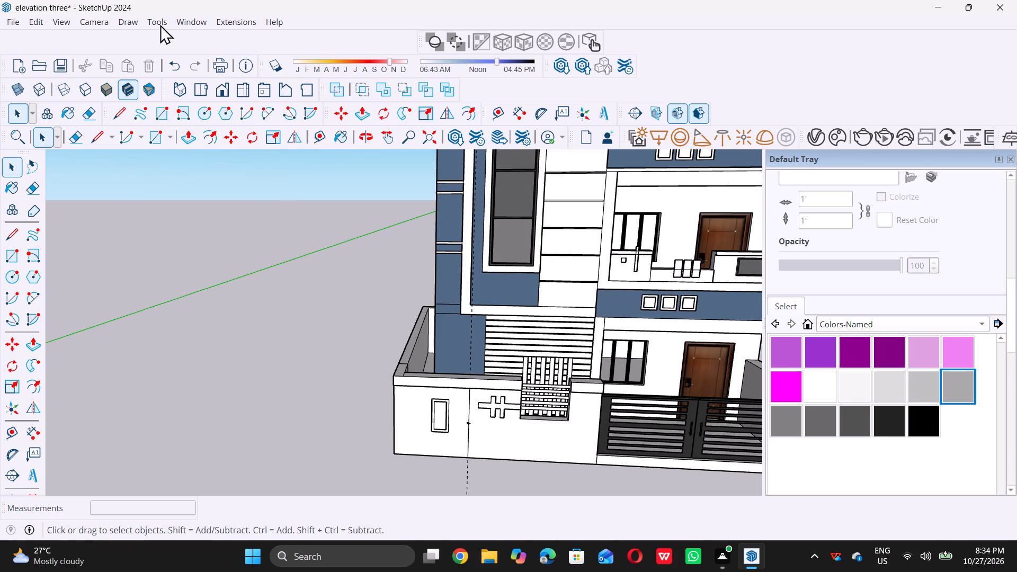
Delete all guides from the model.
{"action": "double_click", "coordinate": [39, 24]}
{"action": "left_click", "coordinate": [37, 23]}
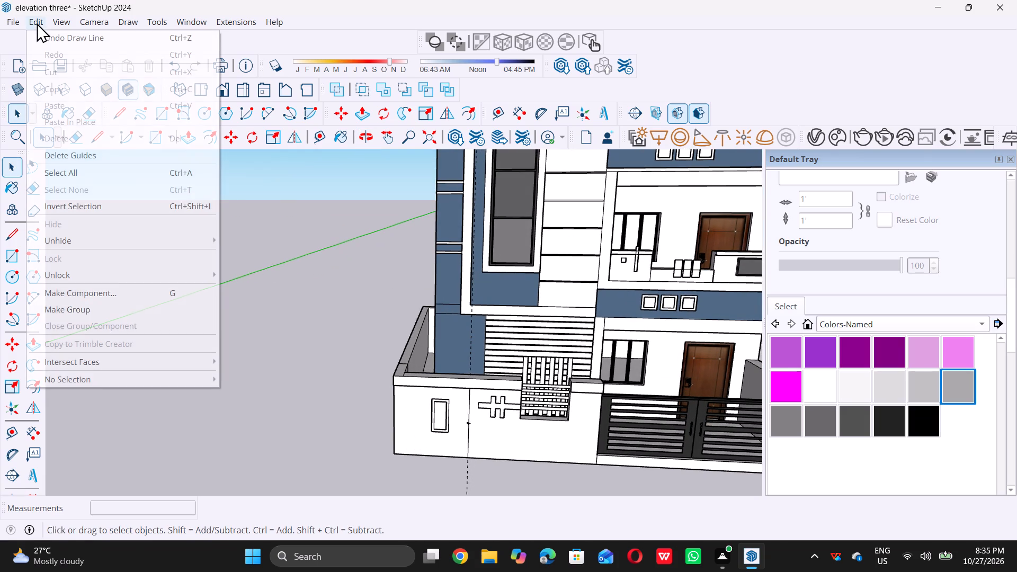
{"action": "left_click", "coordinate": [87, 153]}
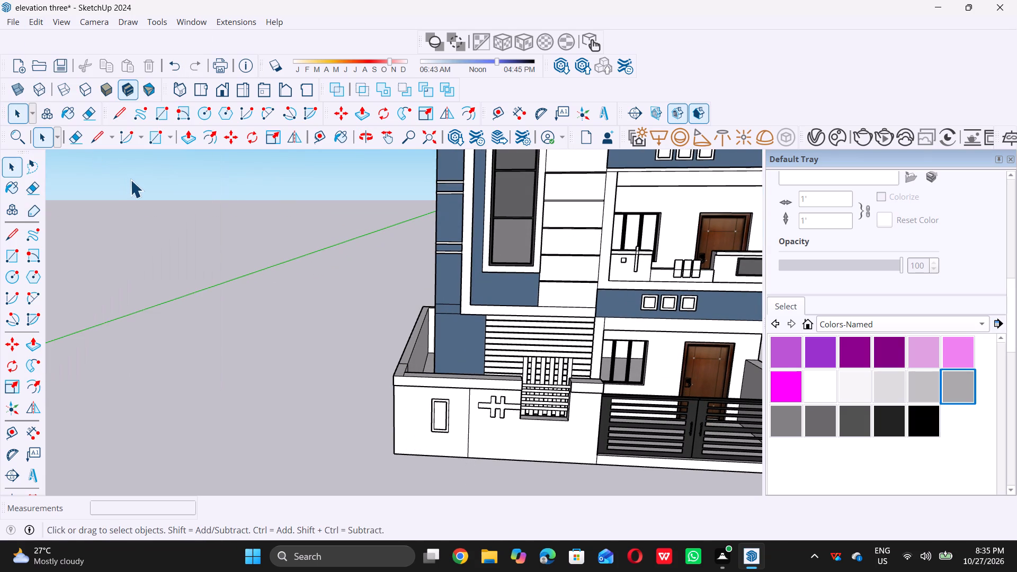
Paint the compound wall section between the new dividing line and the gate with a medium grey from Colors-Named.
{"action": "scroll", "coordinate": [132, 180], "scroll_direction": "down", "scroll_amount": 4}
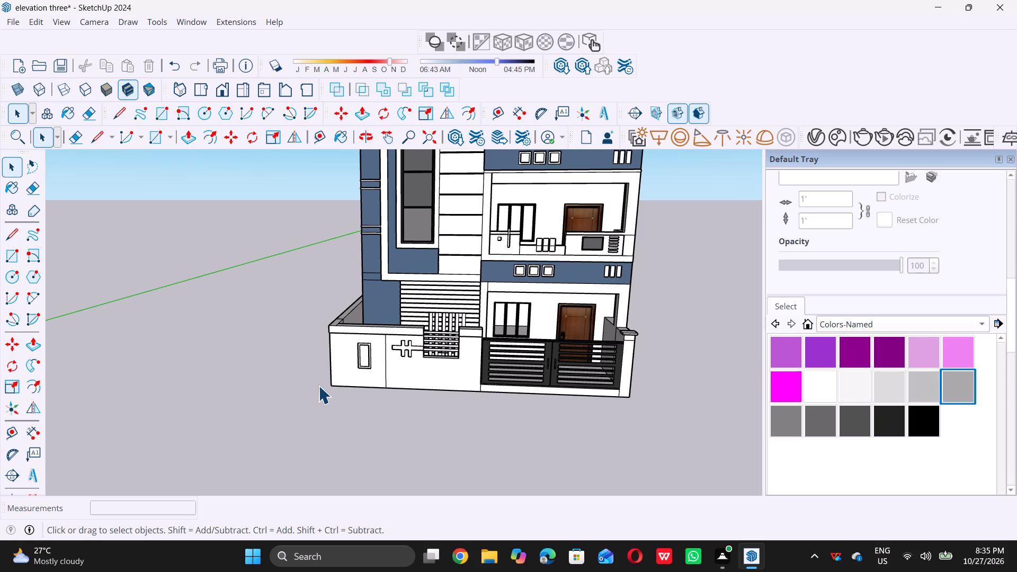
{"action": "left_click", "coordinate": [952, 390]}
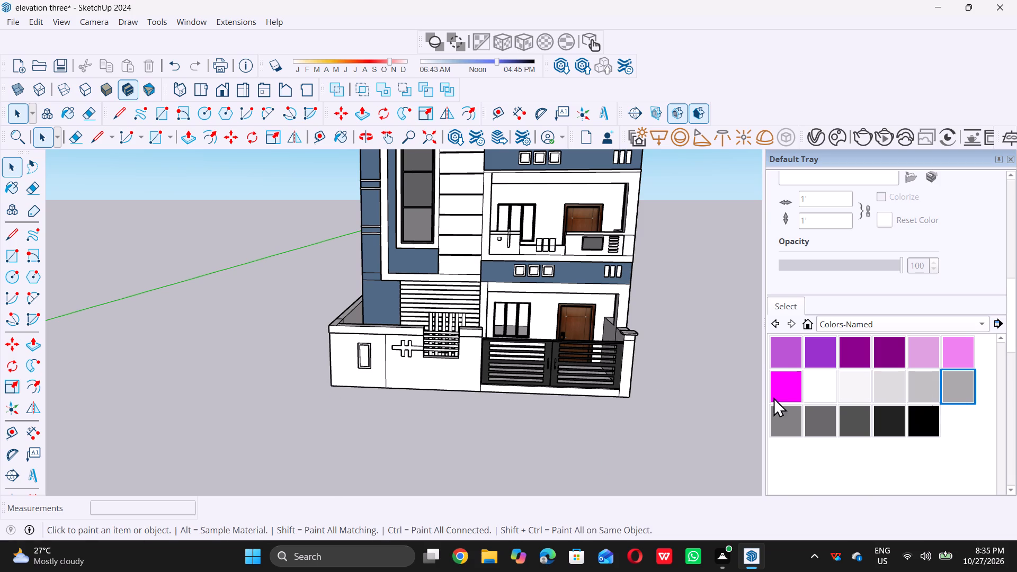
{"action": "scroll", "coordinate": [415, 388], "scroll_direction": "up", "scroll_amount": 4}
{"action": "left_click", "coordinate": [423, 378]}
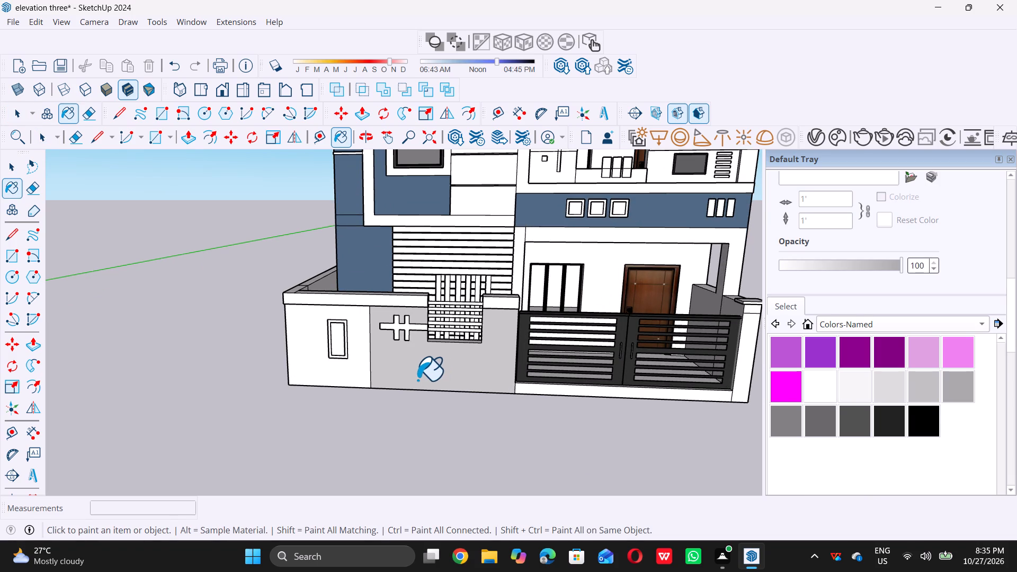
{"action": "key", "text": "space"}
Set the grey wall material's hue to 118 in the HLS colour picker.
{"action": "scroll", "coordinate": [421, 390], "scroll_direction": "down", "scroll_amount": 3}
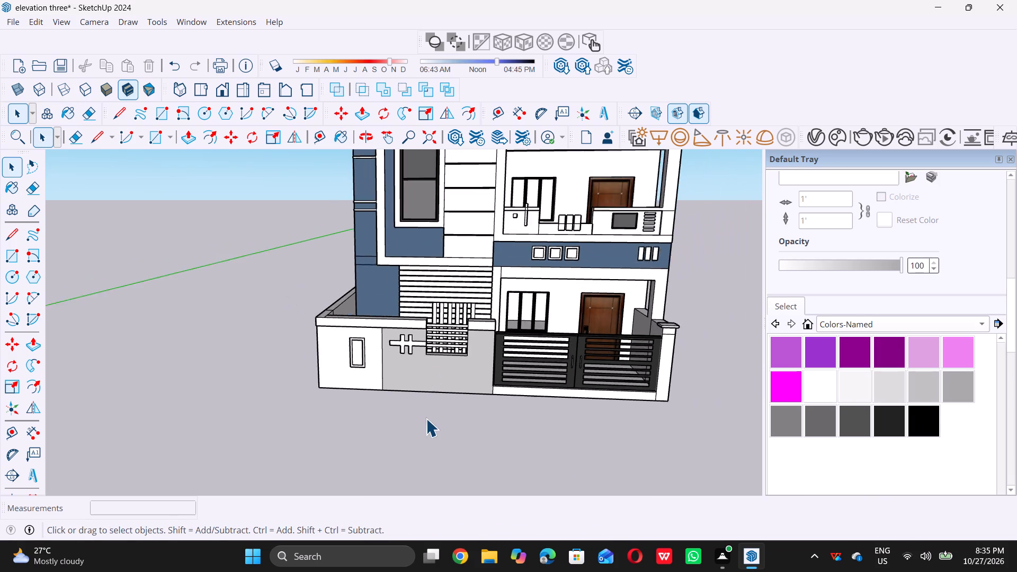
{"action": "scroll", "coordinate": [426, 418], "scroll_direction": "down", "scroll_amount": 2}
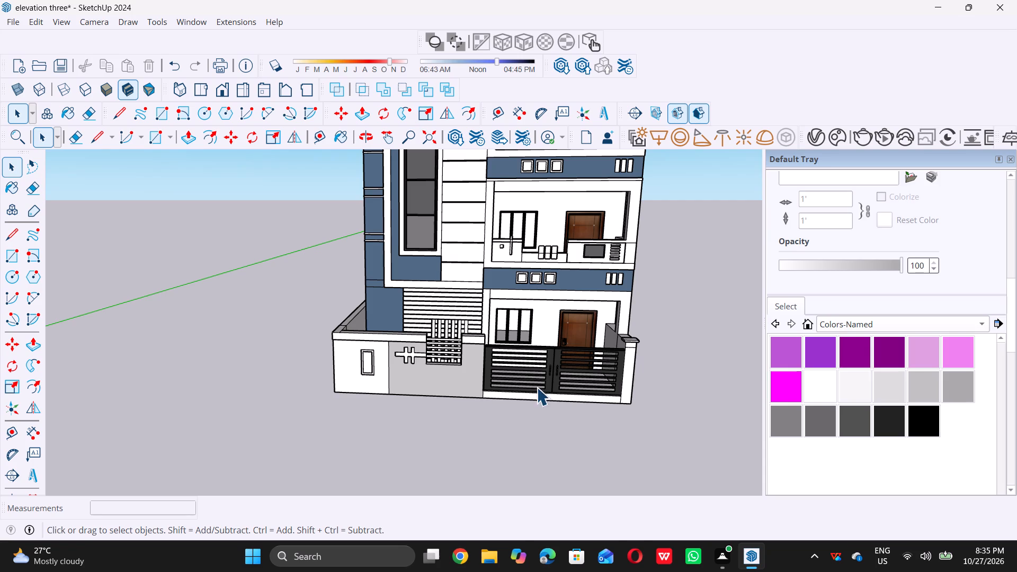
{"action": "scroll", "coordinate": [826, 262], "scroll_direction": "up", "scroll_amount": 4}
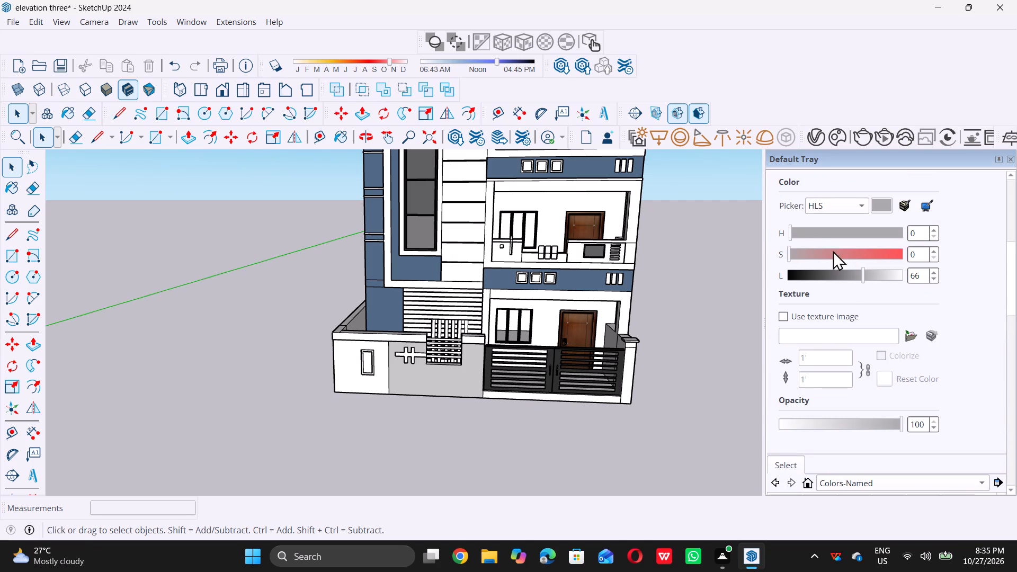
{"action": "left_click", "coordinate": [791, 234]}
{"action": "left_click_drag", "start_coordinate": [791, 234], "coordinate": [804, 230]}
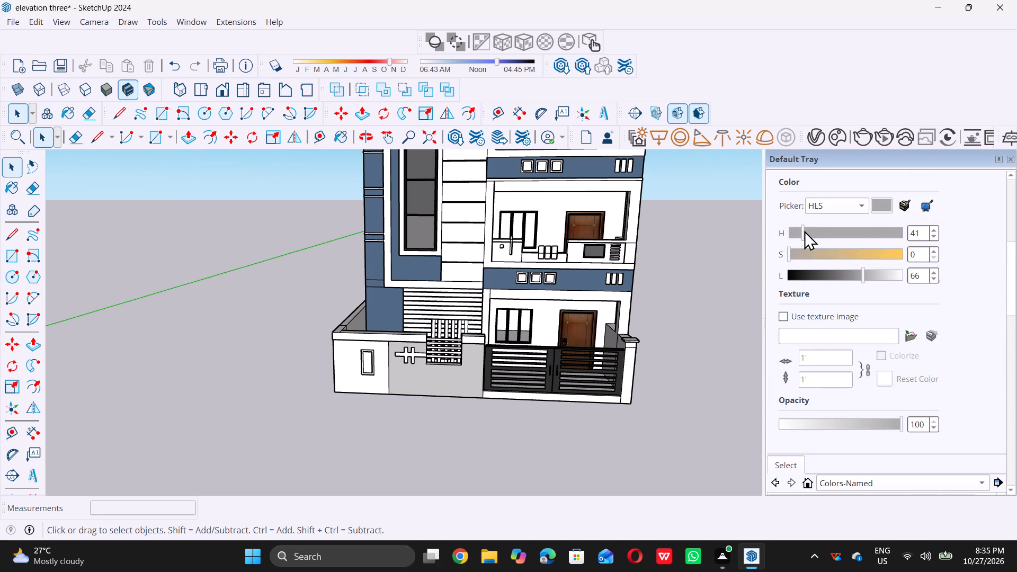
{"action": "left_click_drag", "start_coordinate": [804, 230], "coordinate": [820, 235]}
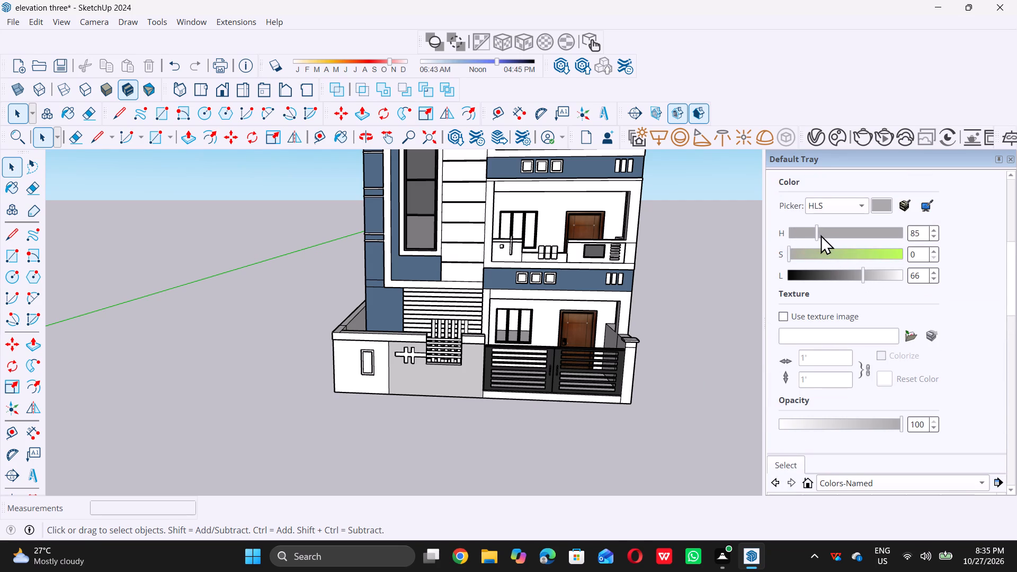
{"action": "left_click_drag", "start_coordinate": [820, 235], "coordinate": [828, 236]}
{"action": "left_click", "coordinate": [828, 236]}
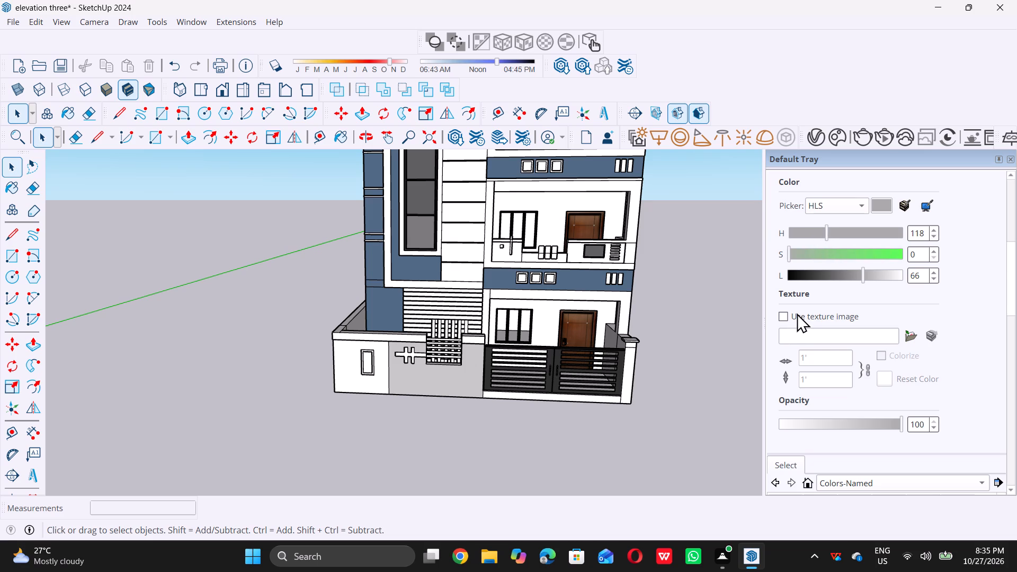
Paint the outer compound wall section around the framed niche with a pale khaki yellow from Colors-Named.
{"action": "scroll", "coordinate": [793, 334], "scroll_direction": "down", "scroll_amount": 2}
{"action": "scroll", "coordinate": [813, 386], "scroll_direction": "down", "scroll_amount": 2}
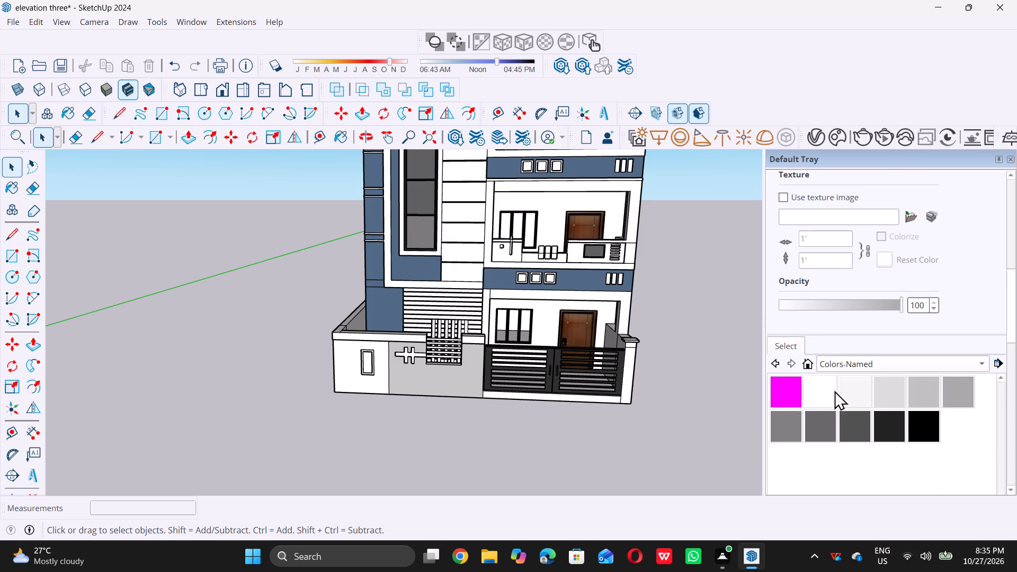
{"action": "scroll", "coordinate": [906, 415], "scroll_direction": "up", "scroll_amount": 1}
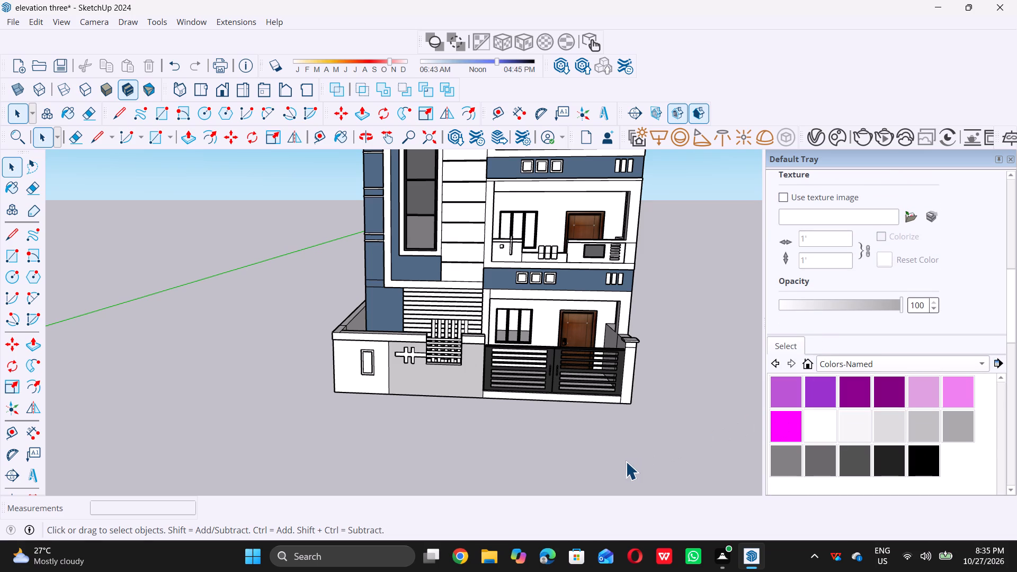
{"action": "scroll", "coordinate": [863, 427], "scroll_direction": "up", "scroll_amount": 1}
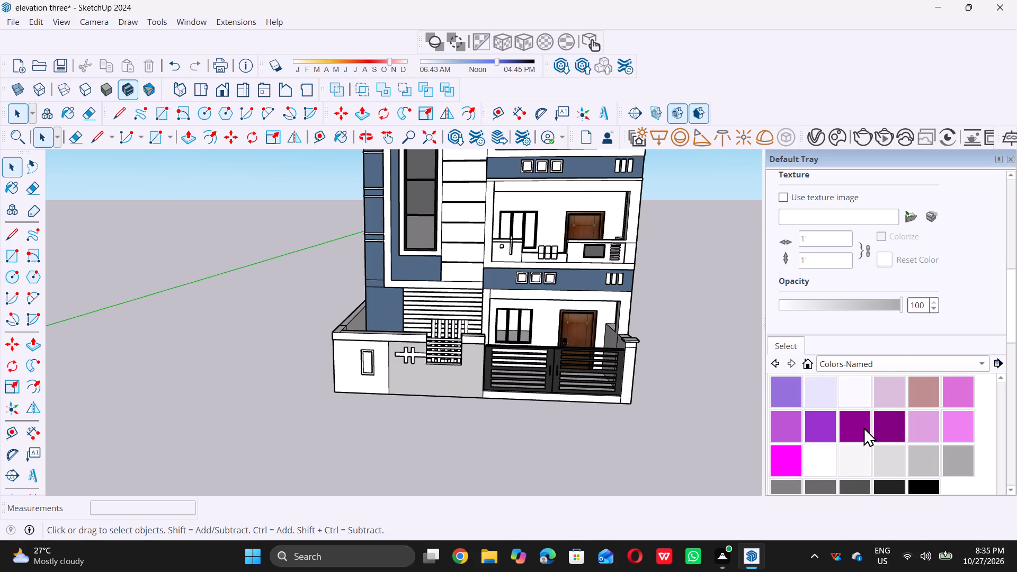
{"action": "scroll", "coordinate": [863, 427], "scroll_direction": "up", "scroll_amount": 1}
{"action": "scroll", "coordinate": [868, 426], "scroll_direction": "down", "scroll_amount": 2}
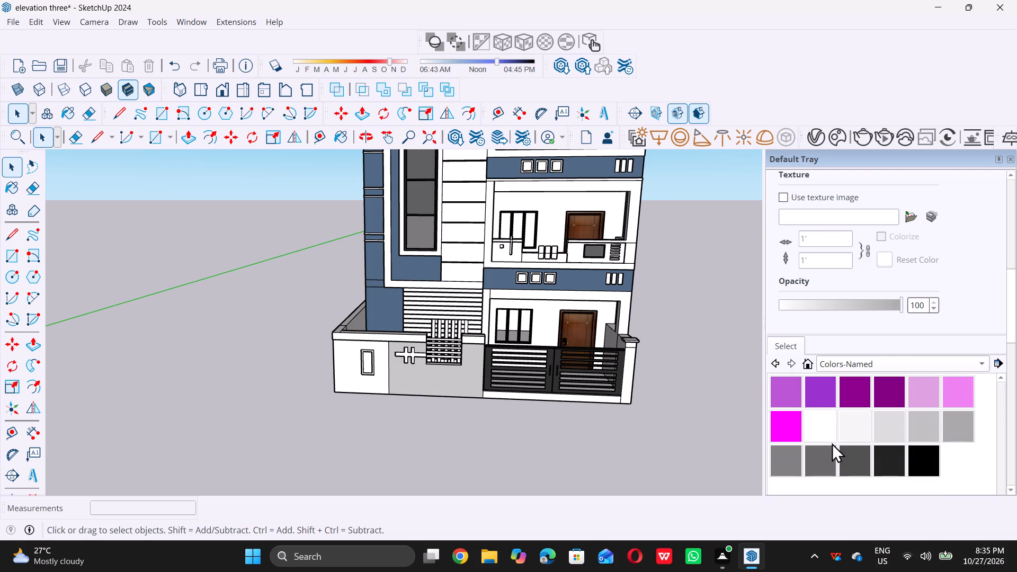
{"action": "scroll", "coordinate": [827, 436], "scroll_direction": "up", "scroll_amount": 4}
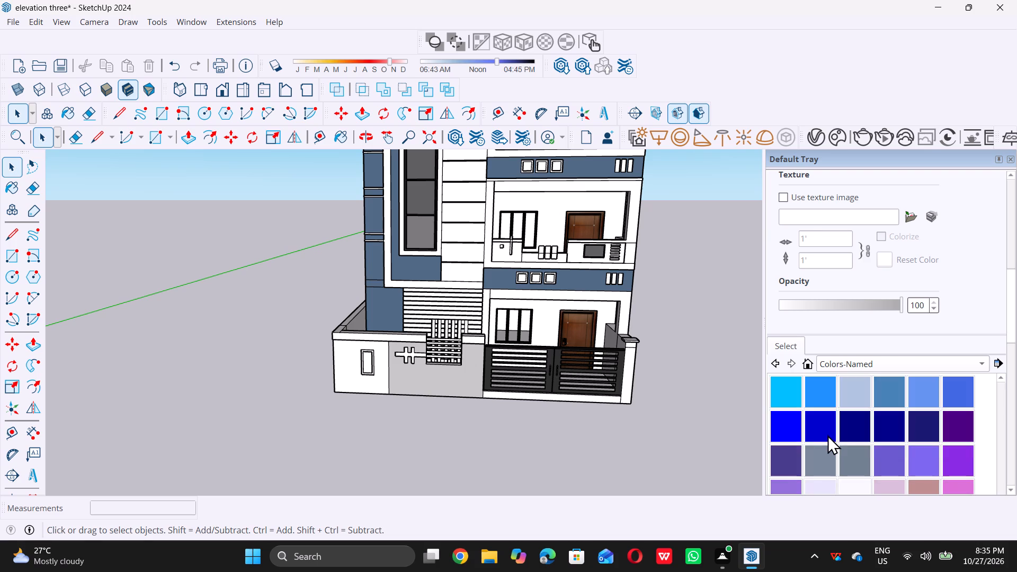
{"action": "scroll", "coordinate": [829, 433], "scroll_direction": "up", "scroll_amount": 5}
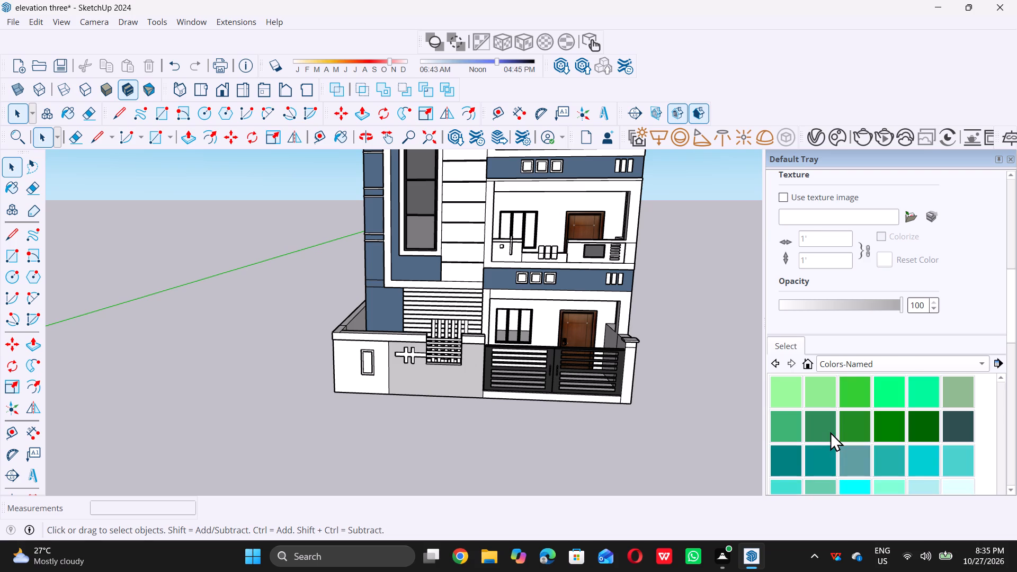
{"action": "scroll", "coordinate": [830, 432], "scroll_direction": "up", "scroll_amount": 4}
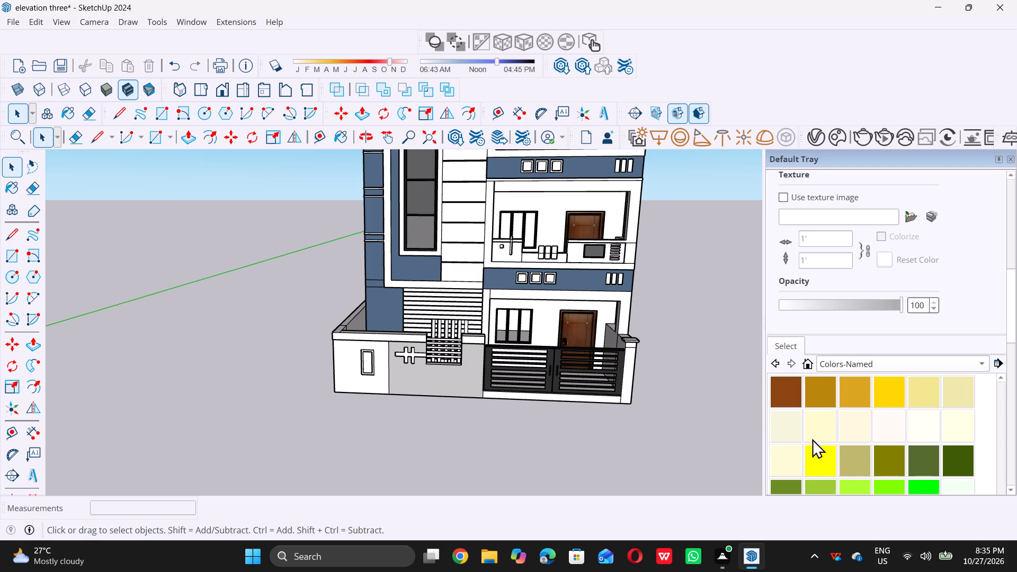
{"action": "double_click", "coordinate": [962, 388]}
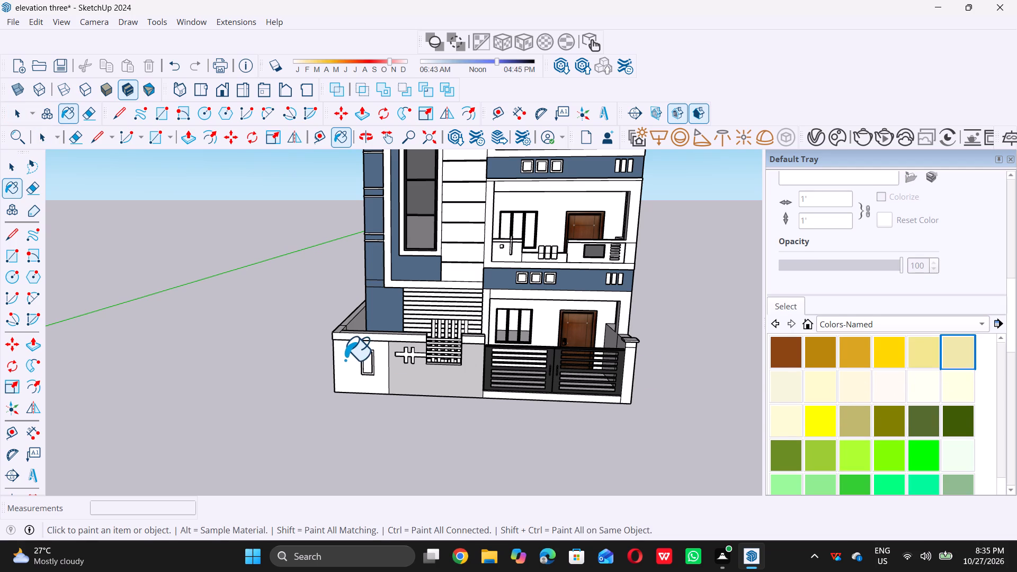
{"action": "left_click", "coordinate": [346, 360]}
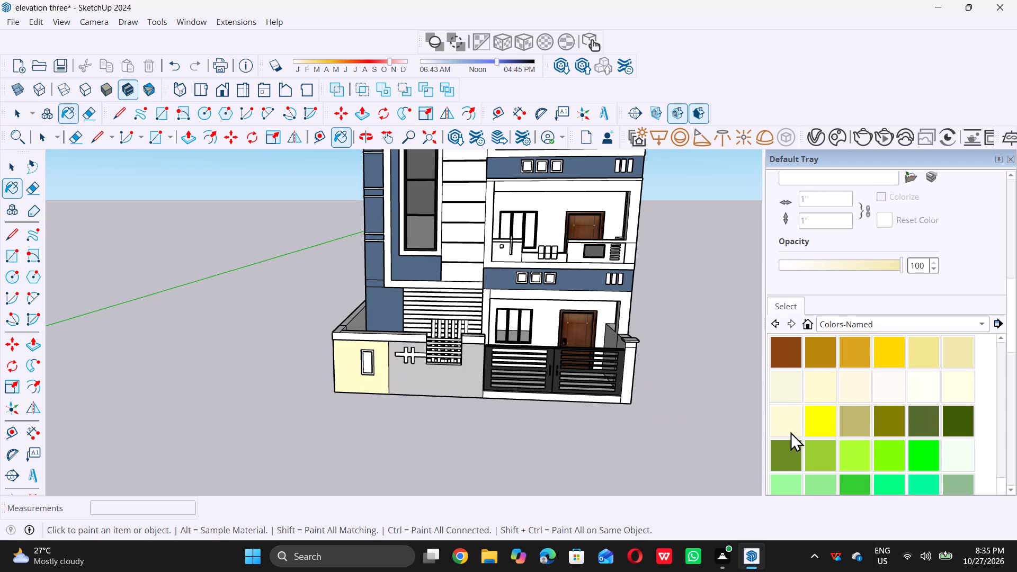
Repaint the outer compound wall section around the framed niche with white from Colors-Named.
{"action": "scroll", "coordinate": [791, 428], "scroll_direction": "down", "scroll_amount": 8}
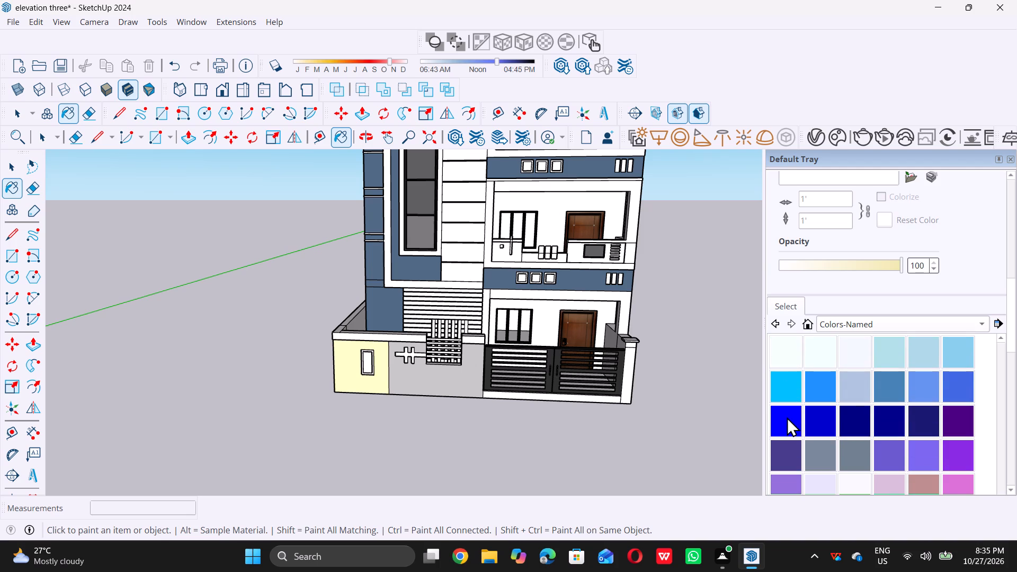
{"action": "scroll", "coordinate": [787, 414], "scroll_direction": "down", "scroll_amount": 1}
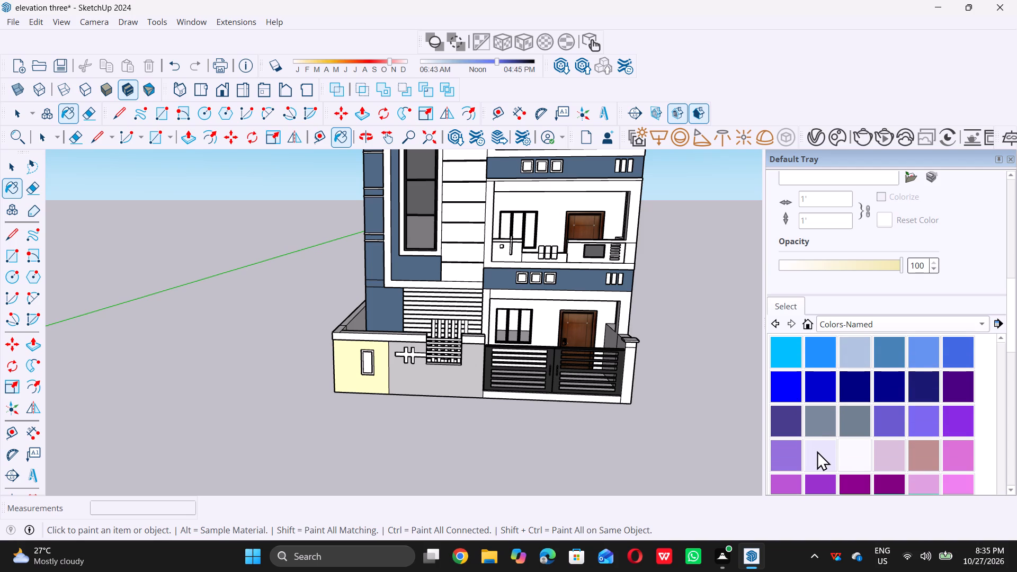
{"action": "scroll", "coordinate": [810, 448], "scroll_direction": "down", "scroll_amount": 3}
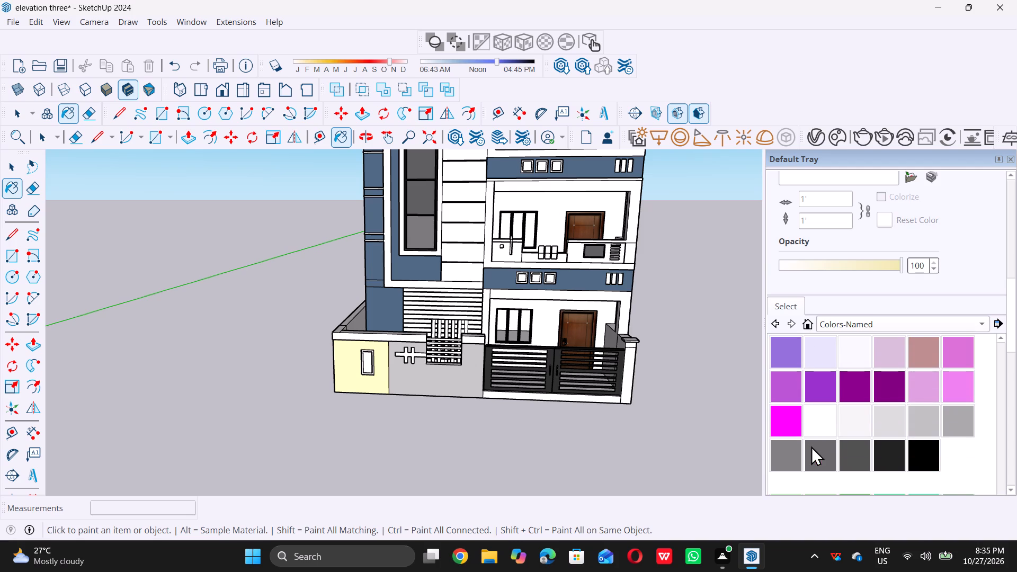
{"action": "double_click", "coordinate": [820, 426]}
{"action": "left_click", "coordinate": [363, 388]}
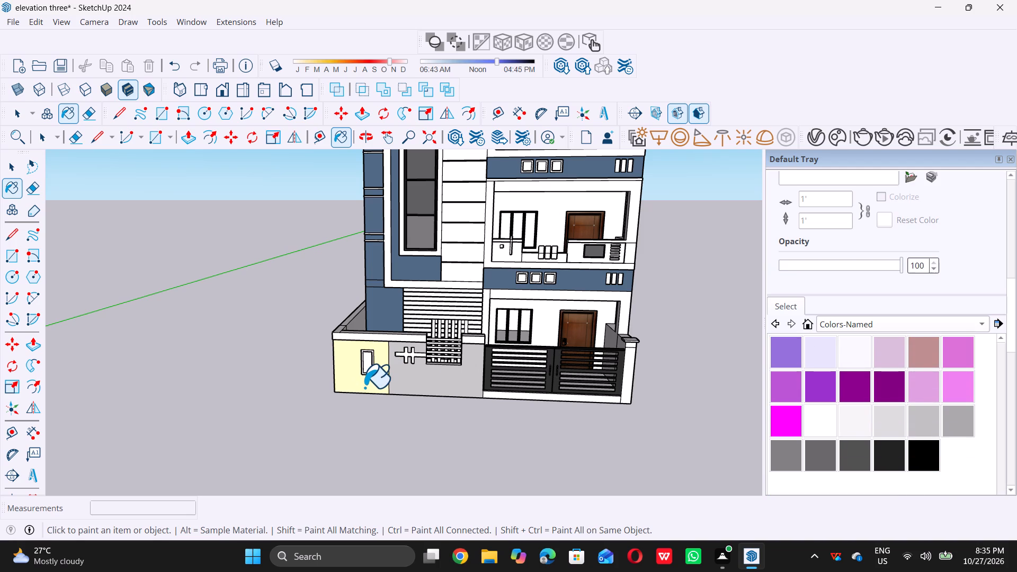
Set the white wall material's lightness to 84 in the HLS colour picker.
{"action": "scroll", "coordinate": [381, 386], "scroll_direction": "up", "scroll_amount": 5}
{"action": "scroll", "coordinate": [871, 264], "scroll_direction": "up", "scroll_amount": 1}
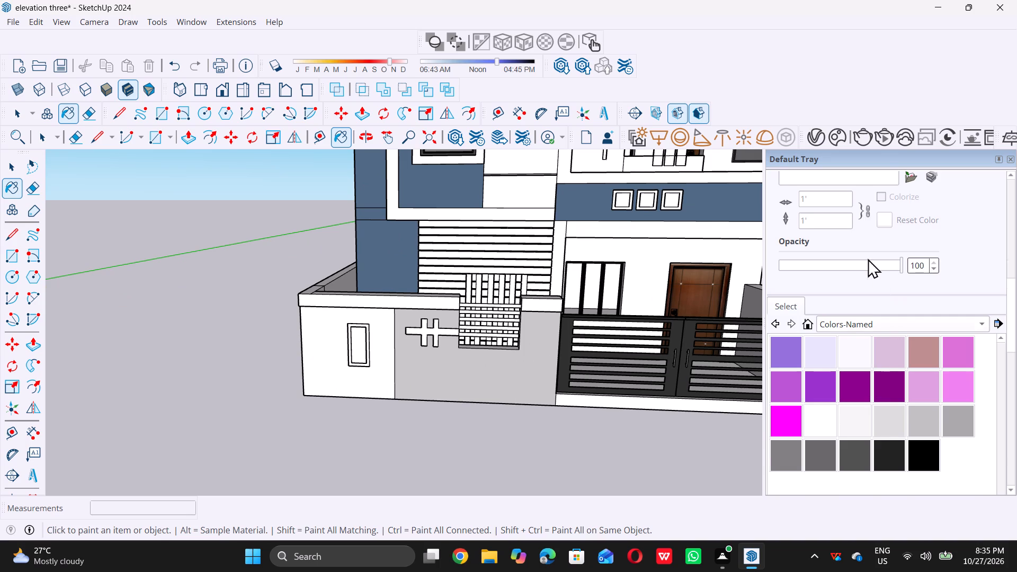
{"action": "scroll", "coordinate": [868, 258], "scroll_direction": "up", "scroll_amount": 3}
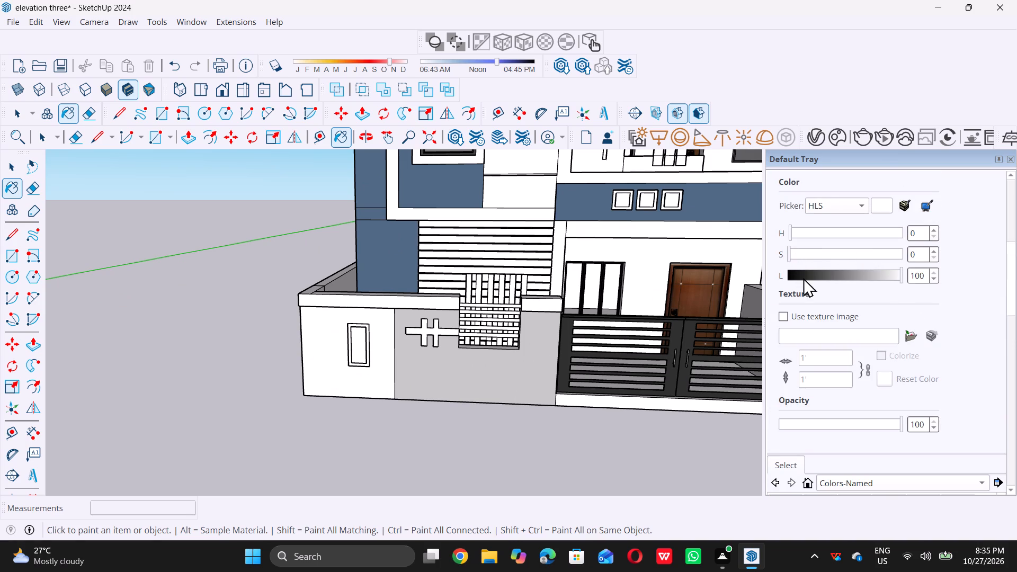
{"action": "left_click", "coordinate": [899, 275]}
{"action": "left_click_drag", "start_coordinate": [899, 275], "coordinate": [888, 277]}
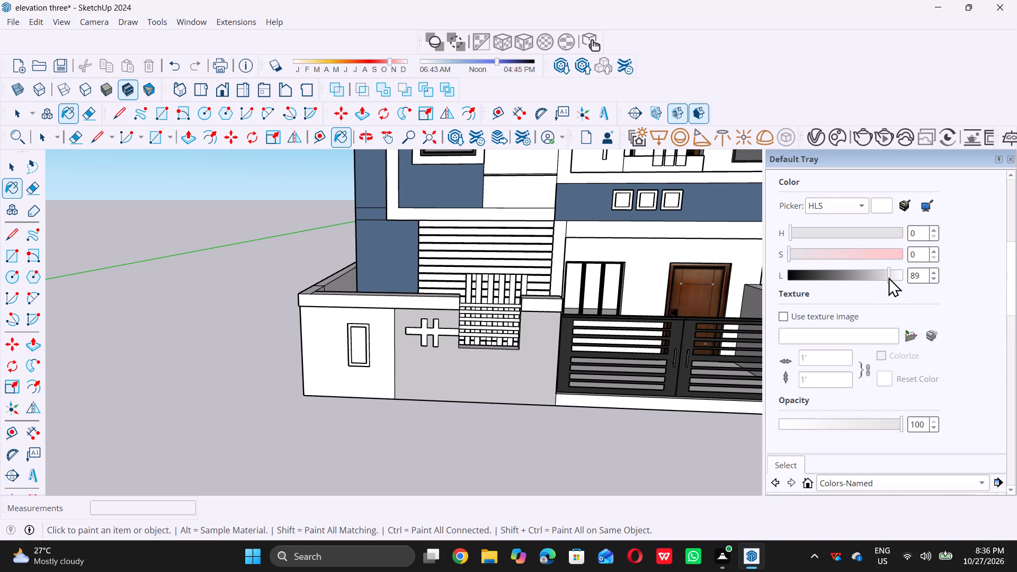
{"action": "left_click_drag", "start_coordinate": [888, 277], "coordinate": [958, 311]}
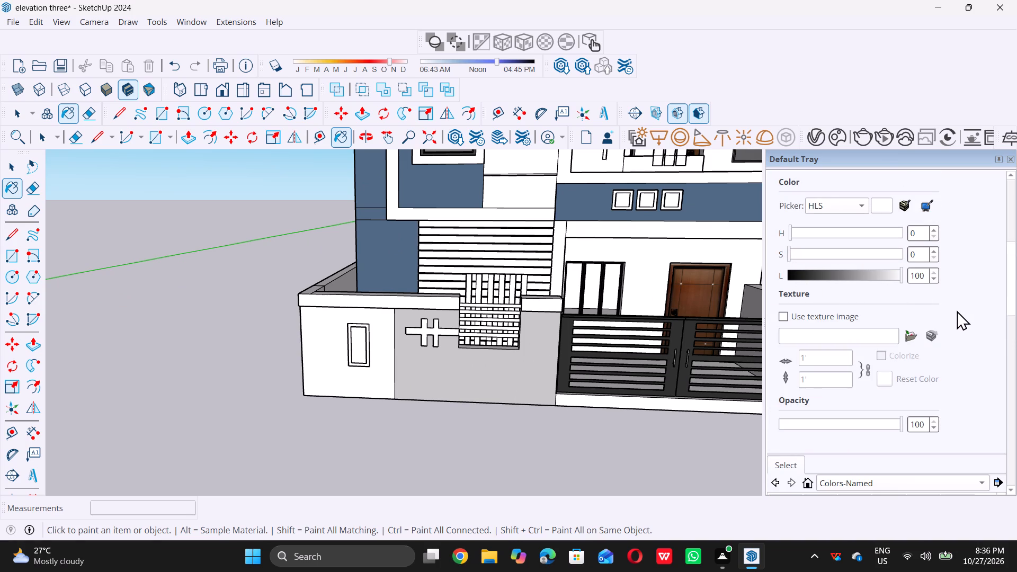
{"action": "left_click", "coordinate": [900, 278]}
{"action": "left_click_drag", "start_coordinate": [900, 278], "coordinate": [892, 276]}
{"action": "left_click_drag", "start_coordinate": [892, 276], "coordinate": [869, 271]}
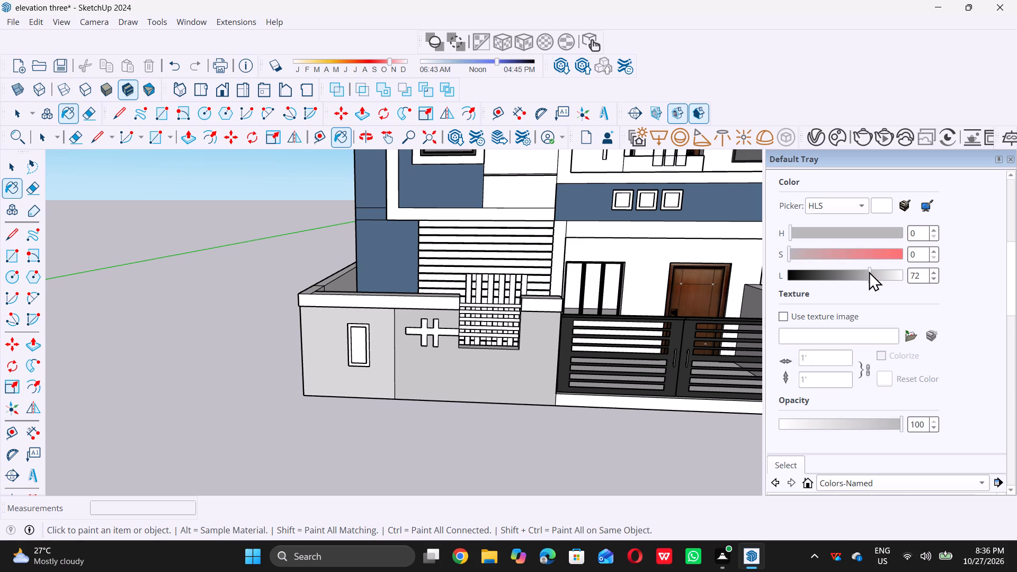
{"action": "left_click_drag", "start_coordinate": [869, 271], "coordinate": [882, 273]}
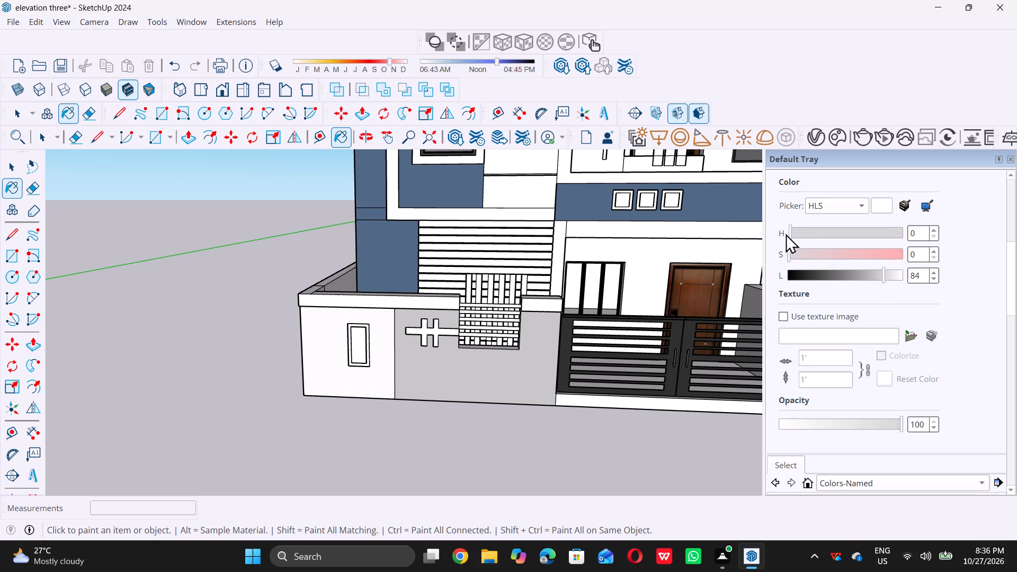
Set the hue of the outer compound wall's white material to 359.
{"action": "left_click_drag", "start_coordinate": [789, 234], "coordinate": [822, 235]}
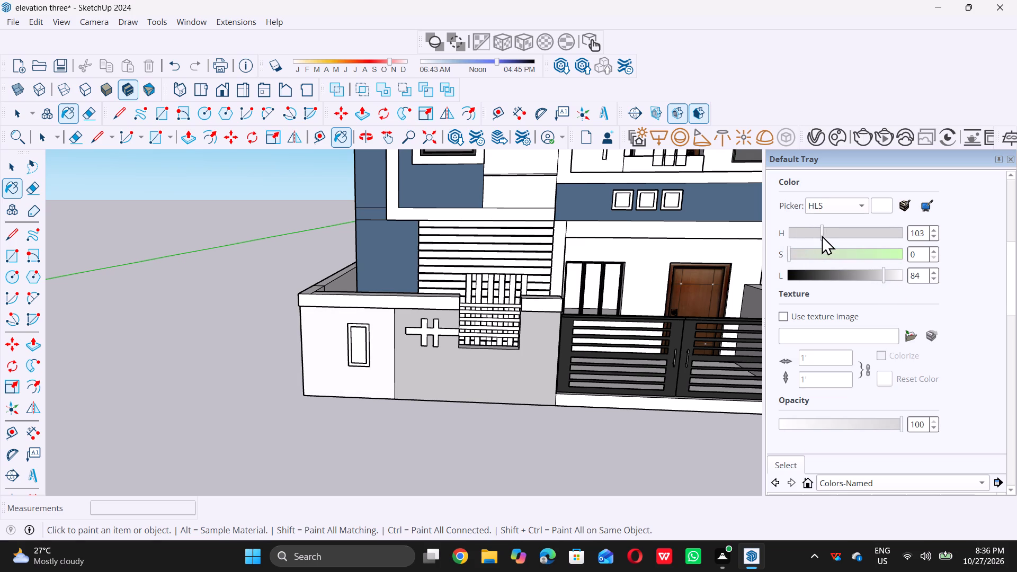
{"action": "left_click_drag", "start_coordinate": [822, 235], "coordinate": [840, 242]}
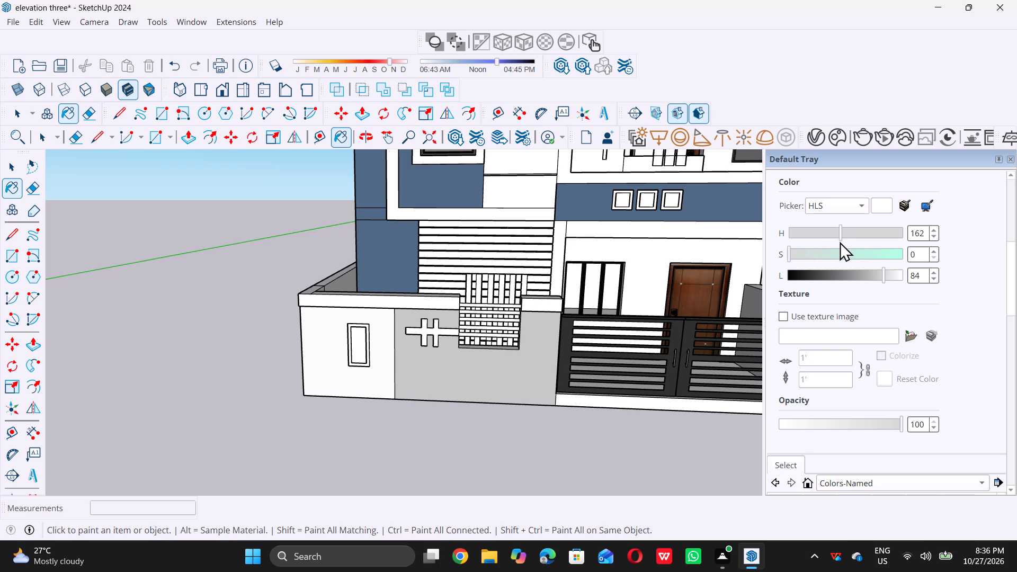
{"action": "left_click_drag", "start_coordinate": [840, 242], "coordinate": [866, 242]}
{"action": "left_click_drag", "start_coordinate": [866, 242], "coordinate": [904, 239]}
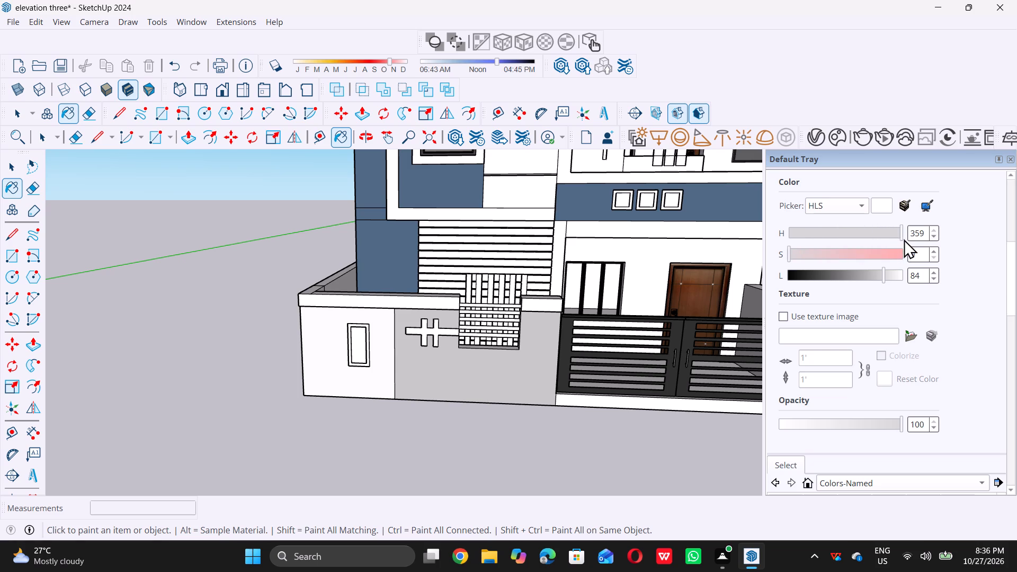
{"action": "left_click_drag", "start_coordinate": [904, 239], "coordinate": [904, 237]}
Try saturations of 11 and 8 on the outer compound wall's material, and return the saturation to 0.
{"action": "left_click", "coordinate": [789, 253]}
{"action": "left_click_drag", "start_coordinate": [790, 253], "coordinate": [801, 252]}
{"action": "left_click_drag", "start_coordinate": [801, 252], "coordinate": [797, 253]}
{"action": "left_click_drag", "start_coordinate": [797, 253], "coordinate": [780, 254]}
Leave the Paint Bucket tool and save the elevation three model.
{"action": "scroll", "coordinate": [894, 233], "scroll_direction": "up", "scroll_amount": 1}
{"action": "scroll", "coordinate": [417, 500], "scroll_direction": "down", "scroll_amount": 5}
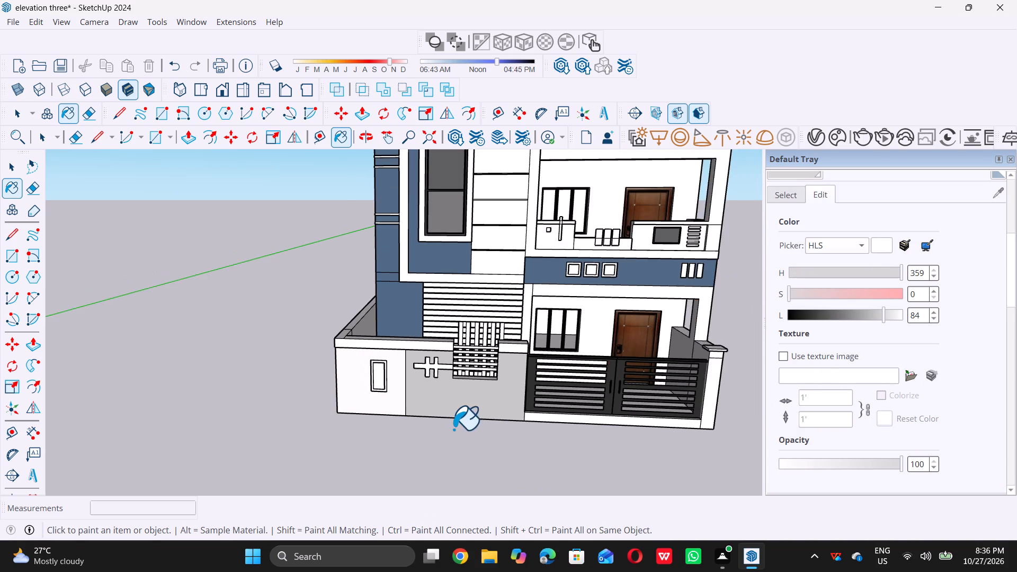
{"action": "scroll", "coordinate": [453, 423], "scroll_direction": "down", "scroll_amount": 4}
{"action": "key", "text": "space"}
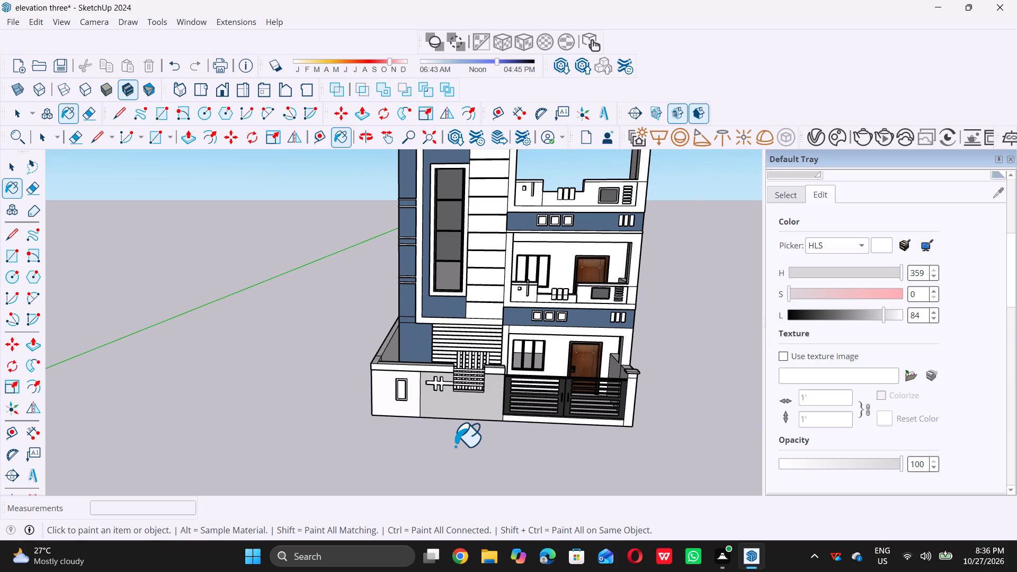
{"action": "key", "text": "ctrl+s"}
{"action": "scroll", "coordinate": [436, 469], "scroll_direction": "down", "scroll_amount": 4}
{"action": "key", "text": "space"}
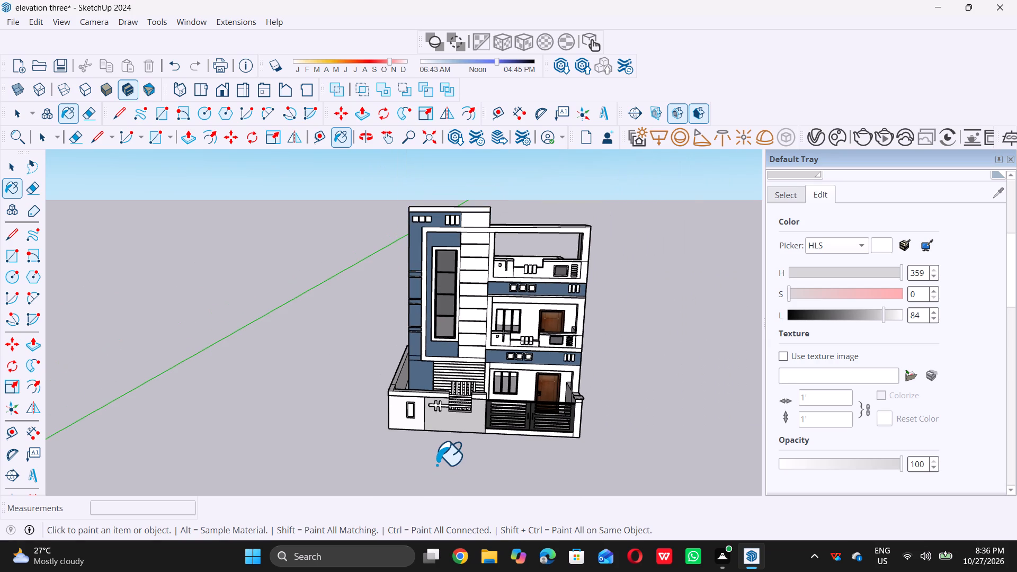
{"action": "key", "text": "ctrl+s"}
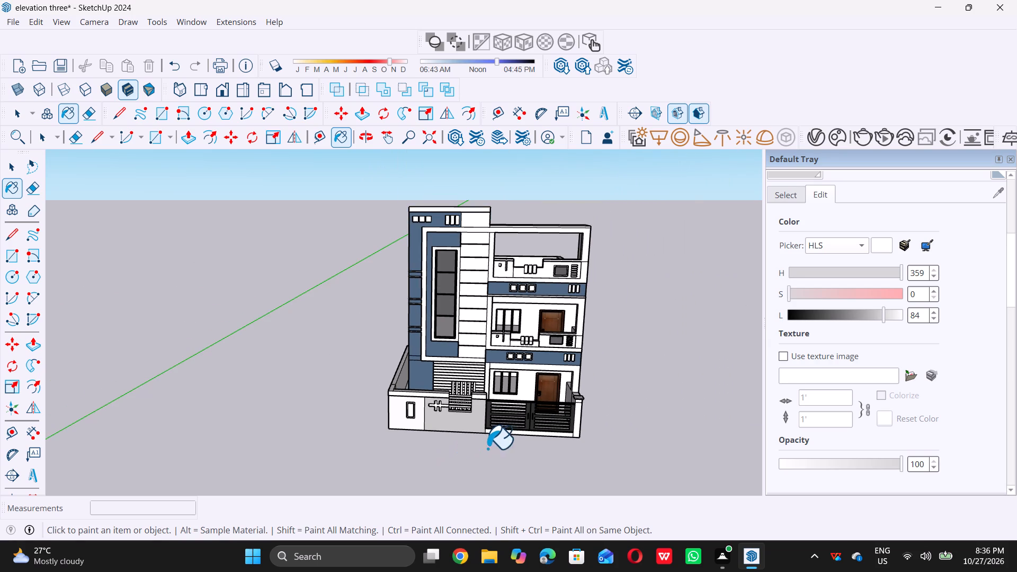
{"action": "key", "text": "space"}
{"action": "key", "text": "space"}
{"action": "key", "text": "space"}
{"action": "scroll", "coordinate": [667, 396], "scroll_direction": "down", "scroll_amount": 4}
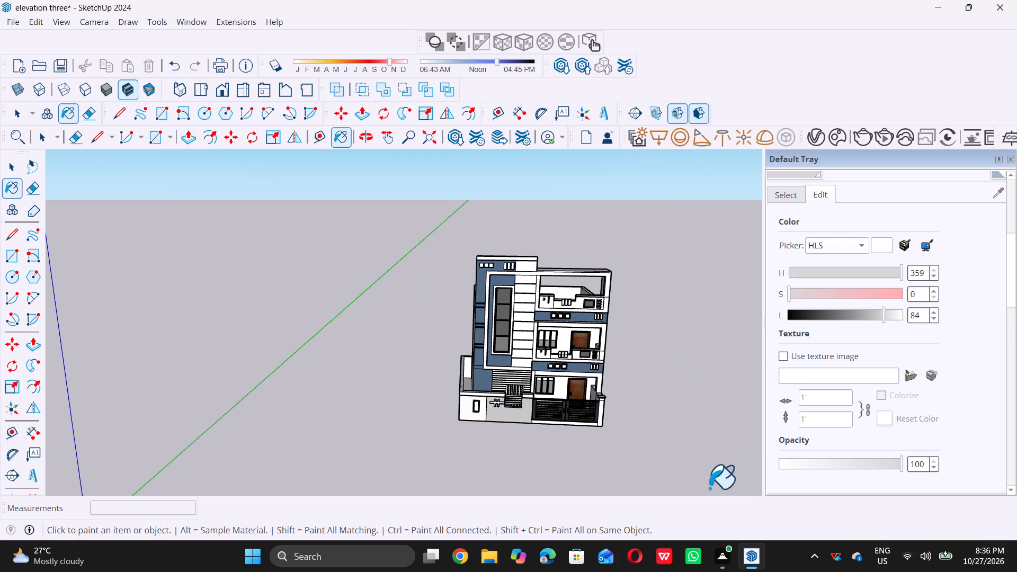
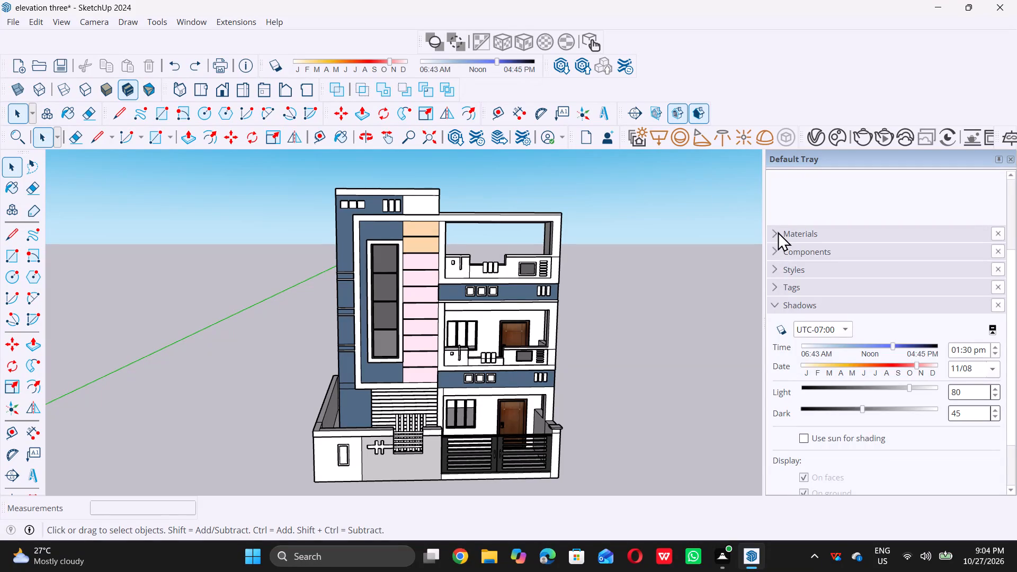
Expand the Materials section to access the material selection and editing options for the house elevation.
{"action": "double_click", "coordinate": [776, 232]}
{"action": "scroll", "coordinate": [648, 360], "scroll_direction": "down", "scroll_amount": 5}
{"action": "scroll", "coordinate": [514, 385], "scroll_direction": "down", "scroll_amount": 8}
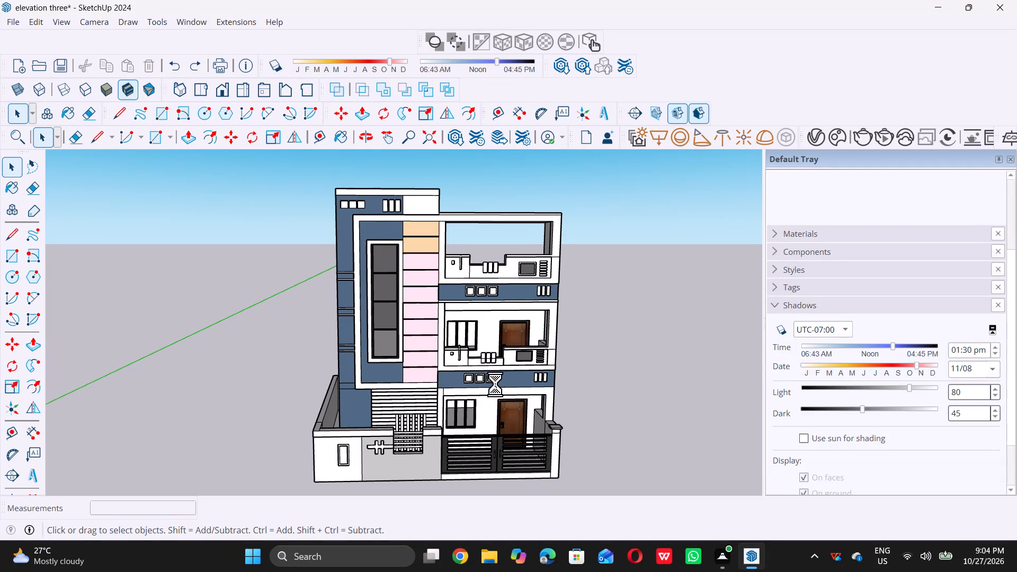
{"action": "scroll", "coordinate": [495, 384], "scroll_direction": "down", "scroll_amount": 2}
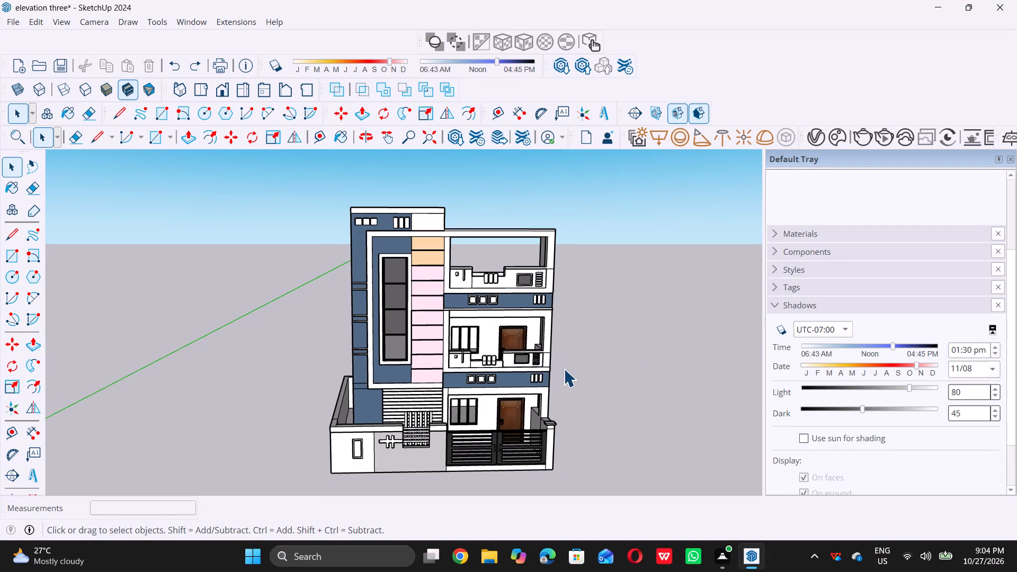
{"action": "triple_click", "coordinate": [772, 236]}
{"action": "left_click", "coordinate": [772, 236]}
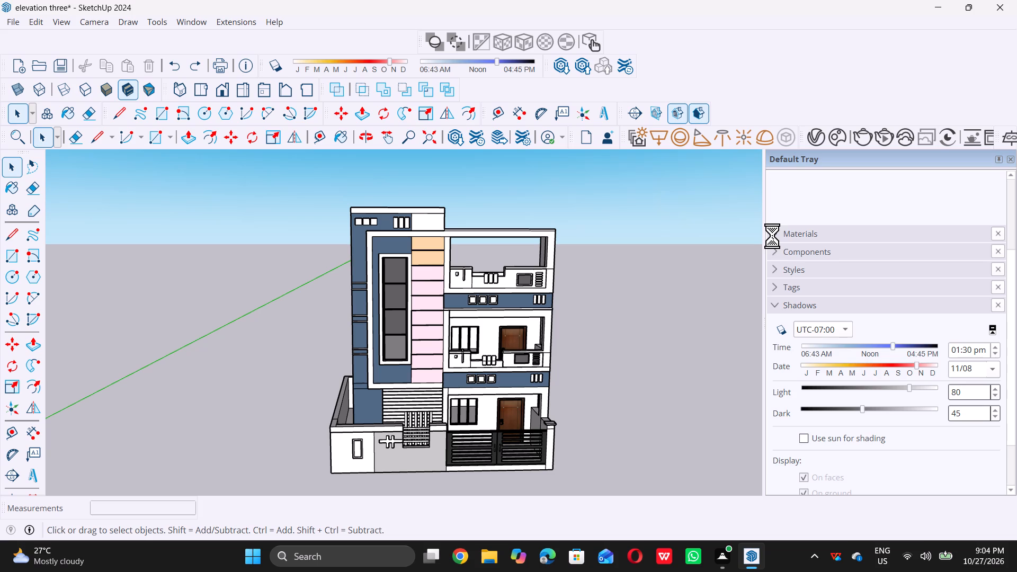
{"action": "scroll", "coordinate": [699, 324], "scroll_direction": "down", "scroll_amount": 4}
{"action": "scroll", "coordinate": [836, 308], "scroll_direction": "down", "scroll_amount": 4}
{"action": "scroll", "coordinate": [781, 326], "scroll_direction": "up", "scroll_amount": 4}
{"action": "scroll", "coordinate": [787, 323], "scroll_direction": "down", "scroll_amount": 2}
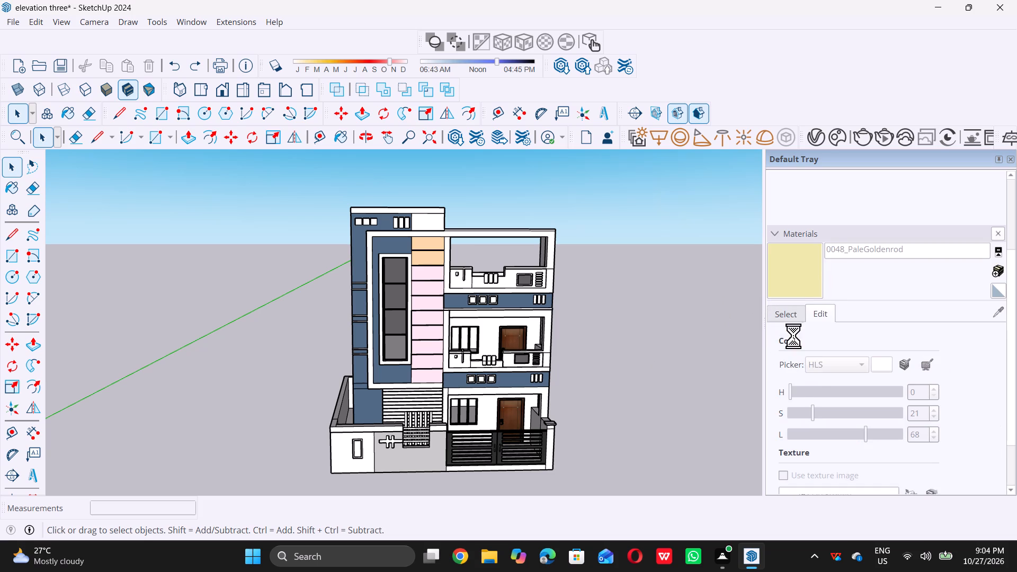
{"action": "scroll", "coordinate": [793, 336], "scroll_direction": "down", "scroll_amount": 14}
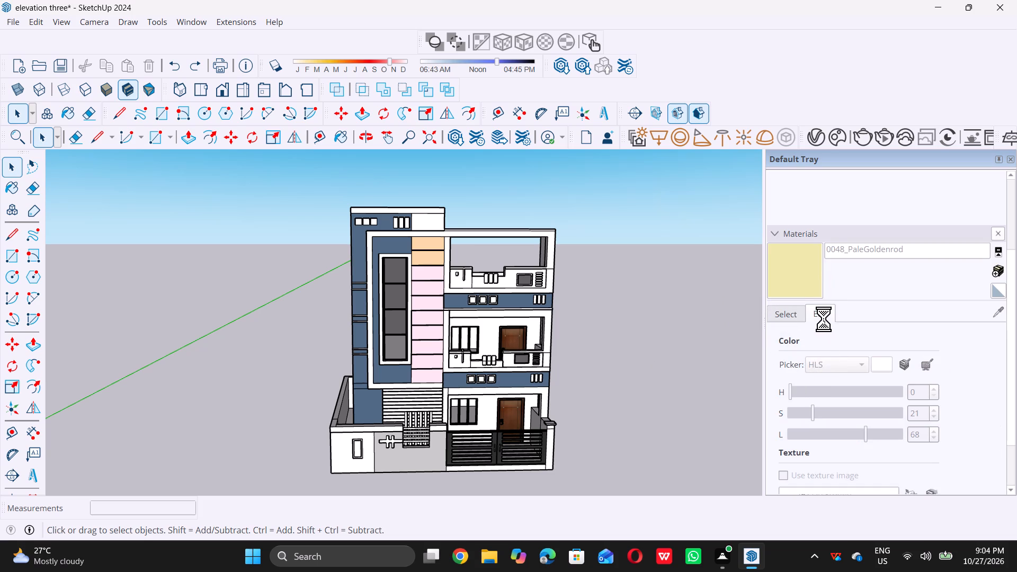
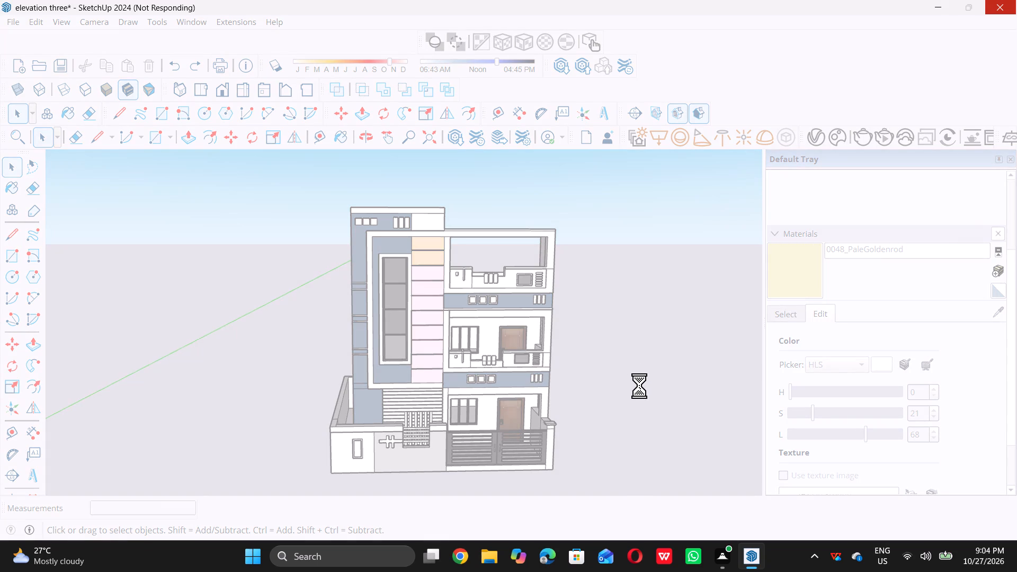
Collapse the Shadows section and expand the Materials section.
{"action": "scroll", "coordinate": [639, 386], "scroll_direction": "down", "scroll_amount": 5}
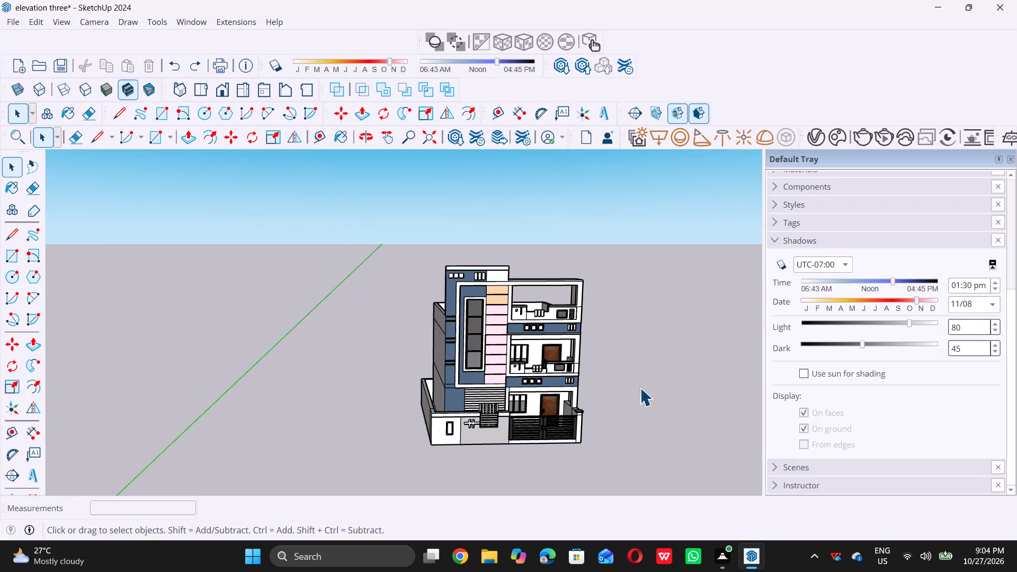
{"action": "scroll", "coordinate": [789, 347], "scroll_direction": "up", "scroll_amount": 2}
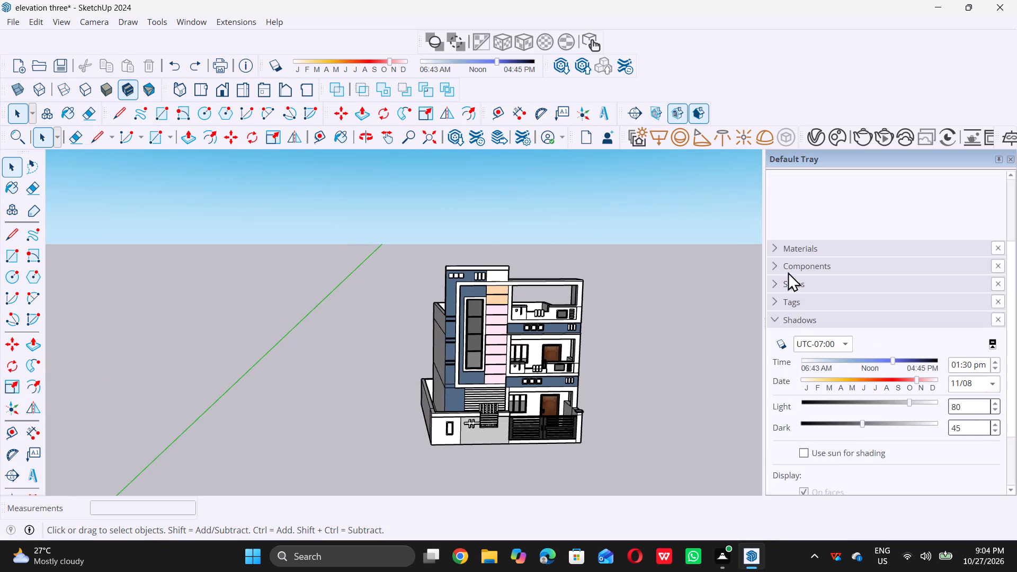
{"action": "double_click", "coordinate": [773, 320]}
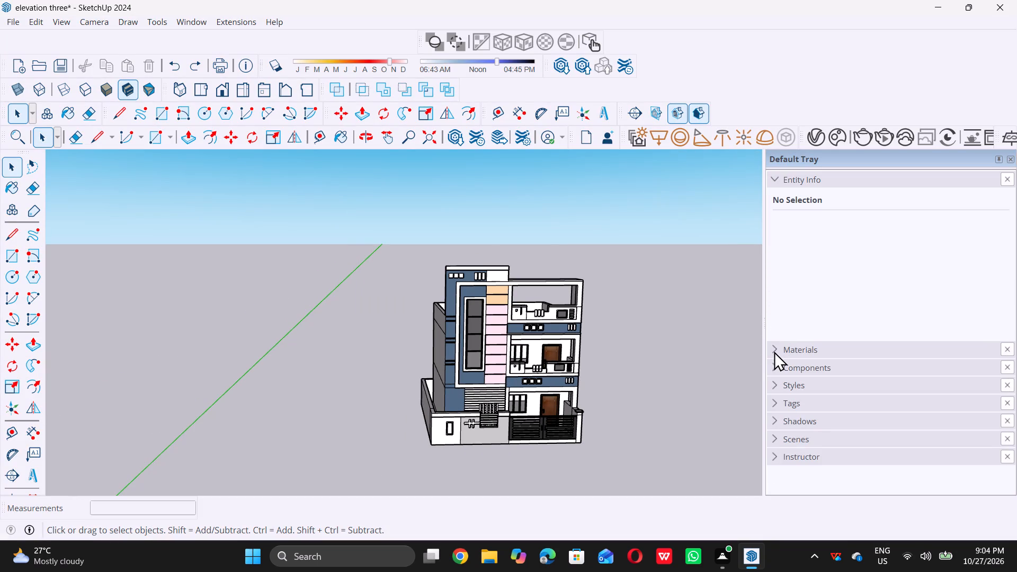
{"action": "double_click", "coordinate": [774, 350]}
{"action": "scroll", "coordinate": [694, 402], "scroll_direction": "down", "scroll_amount": 3}
{"action": "scroll", "coordinate": [562, 422], "scroll_direction": "up", "scroll_amount": 4}
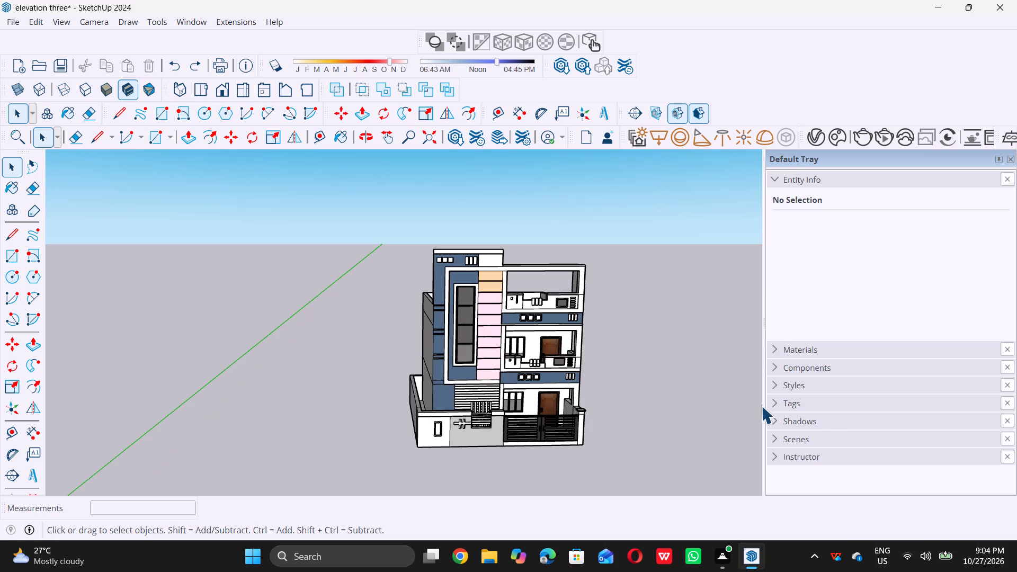
{"action": "scroll", "coordinate": [793, 369], "scroll_direction": "up", "scroll_amount": 5}
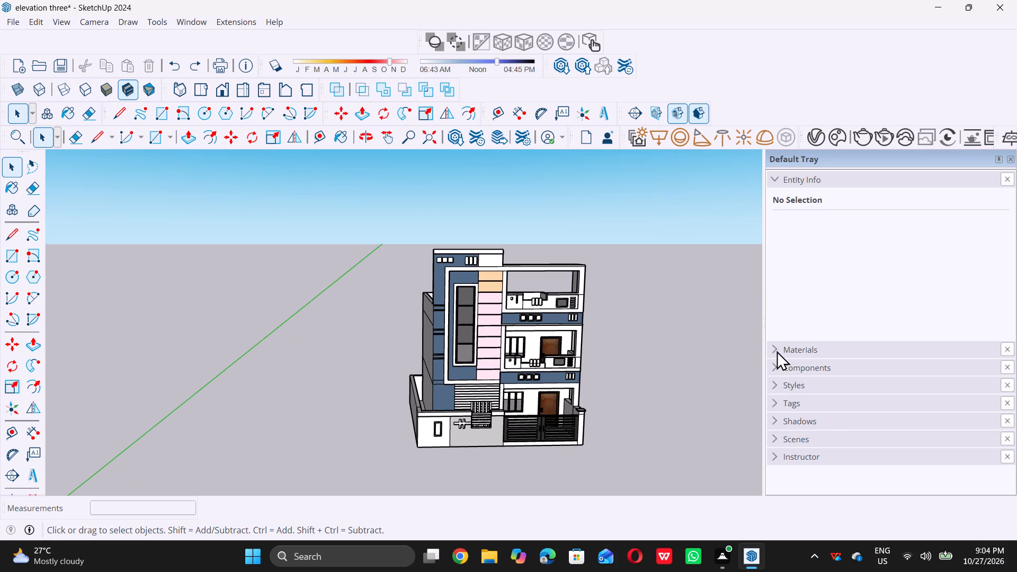
{"action": "left_click", "coordinate": [777, 348]}
{"action": "scroll", "coordinate": [529, 438], "scroll_direction": "down", "scroll_amount": 17}
{"action": "scroll", "coordinate": [584, 298], "scroll_direction": "up", "scroll_amount": 14}
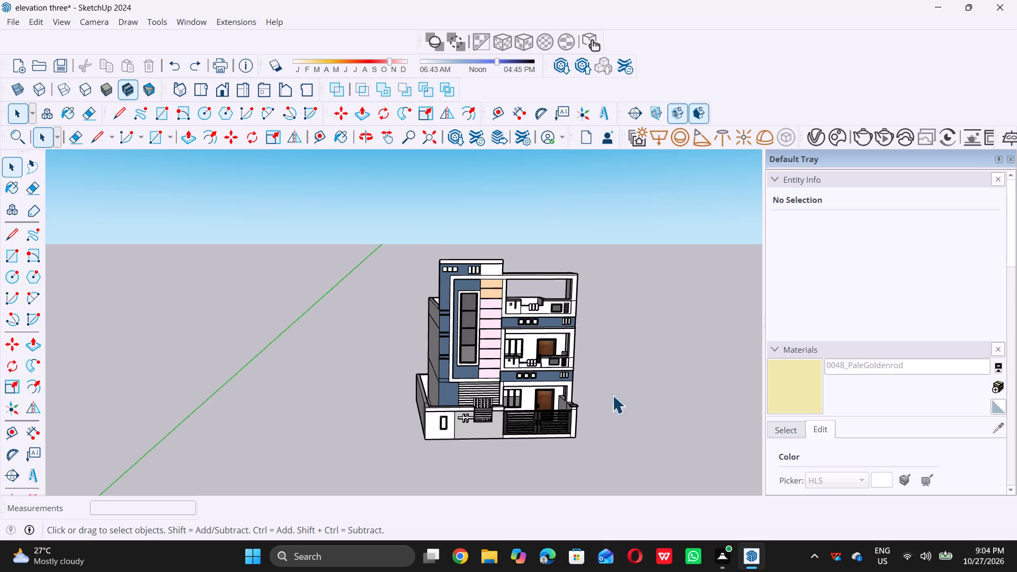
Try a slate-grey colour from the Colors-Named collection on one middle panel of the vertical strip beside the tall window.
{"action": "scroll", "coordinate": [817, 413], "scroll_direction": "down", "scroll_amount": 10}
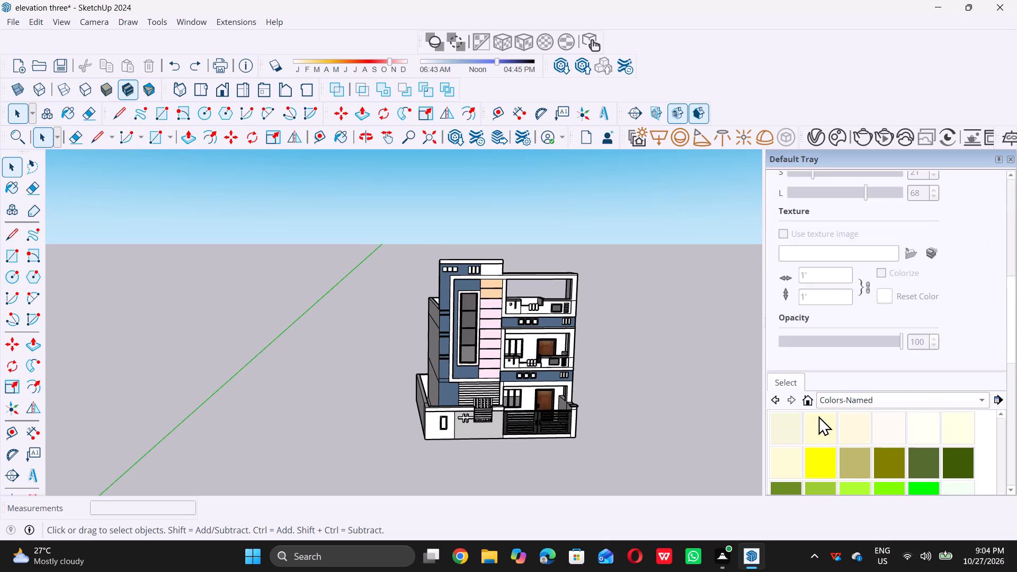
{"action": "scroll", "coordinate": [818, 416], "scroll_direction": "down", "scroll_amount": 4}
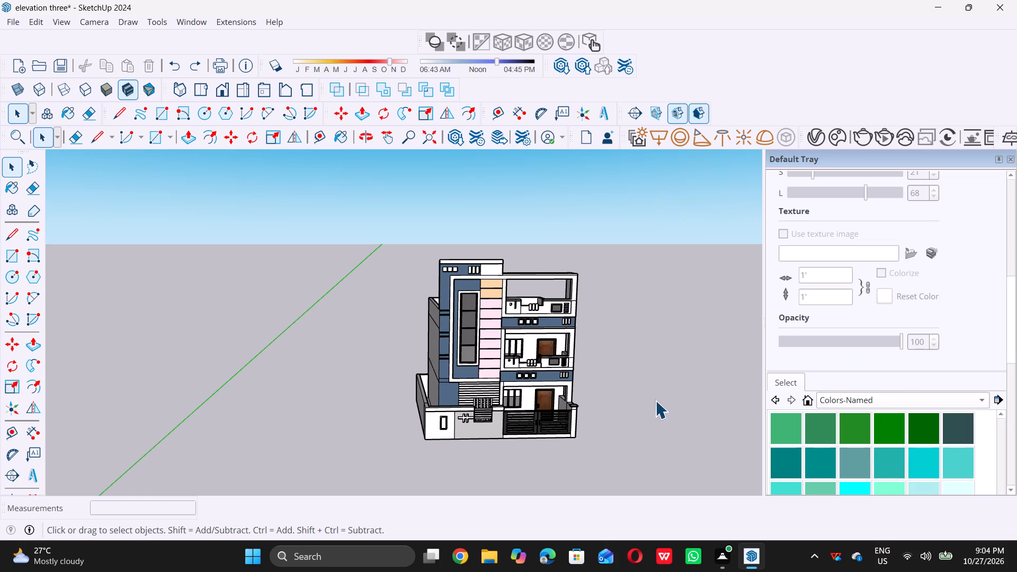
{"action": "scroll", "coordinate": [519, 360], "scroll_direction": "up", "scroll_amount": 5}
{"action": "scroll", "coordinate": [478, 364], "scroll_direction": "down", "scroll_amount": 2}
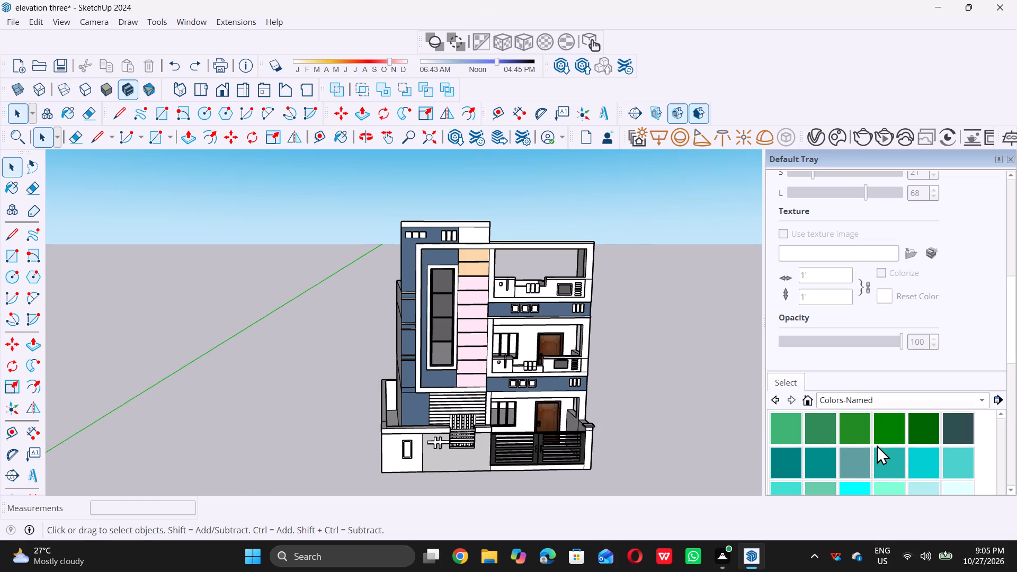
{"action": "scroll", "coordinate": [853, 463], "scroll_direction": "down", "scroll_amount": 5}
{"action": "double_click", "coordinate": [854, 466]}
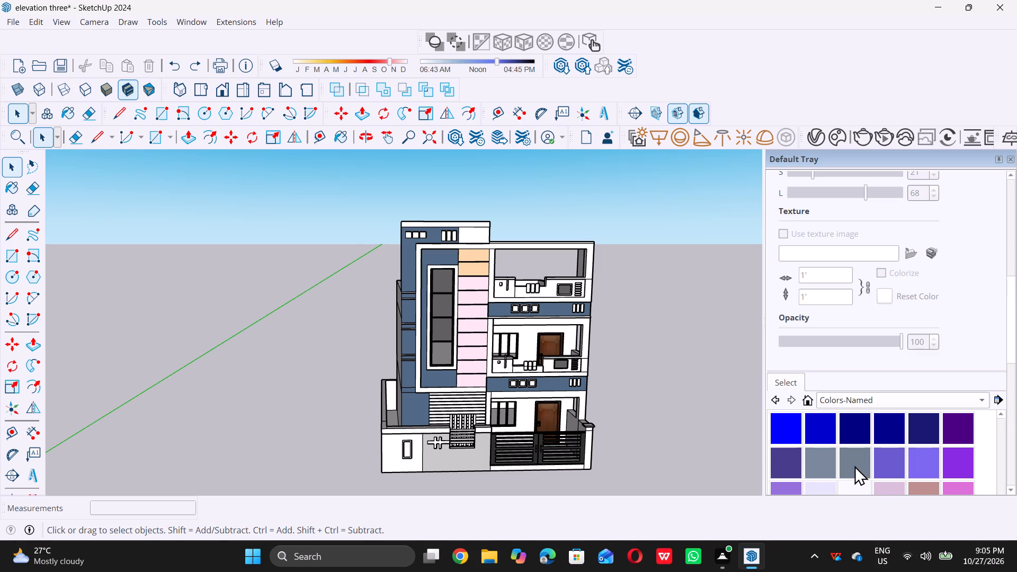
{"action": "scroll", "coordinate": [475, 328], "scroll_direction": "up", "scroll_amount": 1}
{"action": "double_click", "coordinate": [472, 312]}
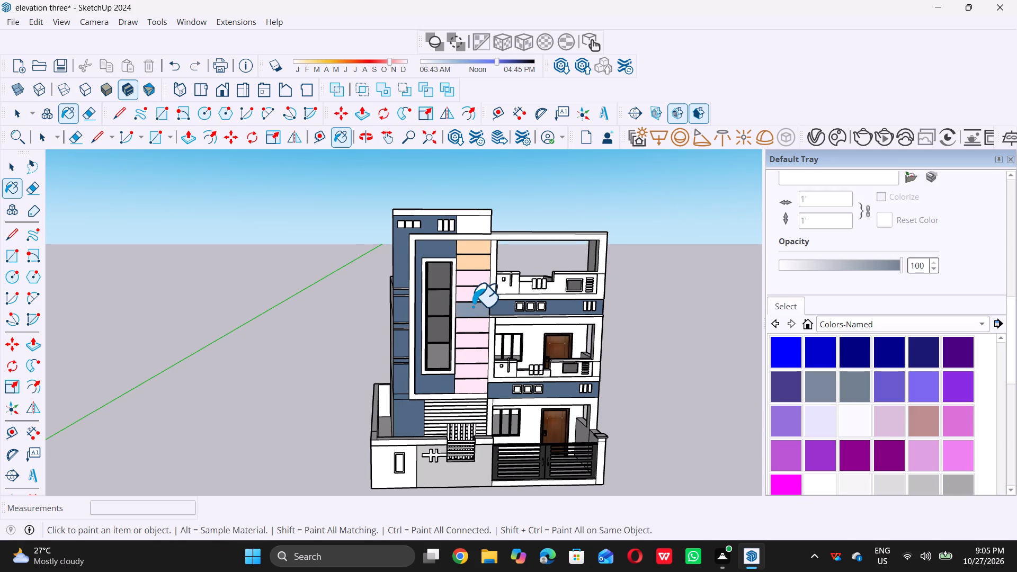
Paint all ten panels of the vertical strip beside the tall window with the pale lavender colour from Colors-Named.
{"action": "scroll", "coordinate": [474, 306], "scroll_direction": "up", "scroll_amount": 4}
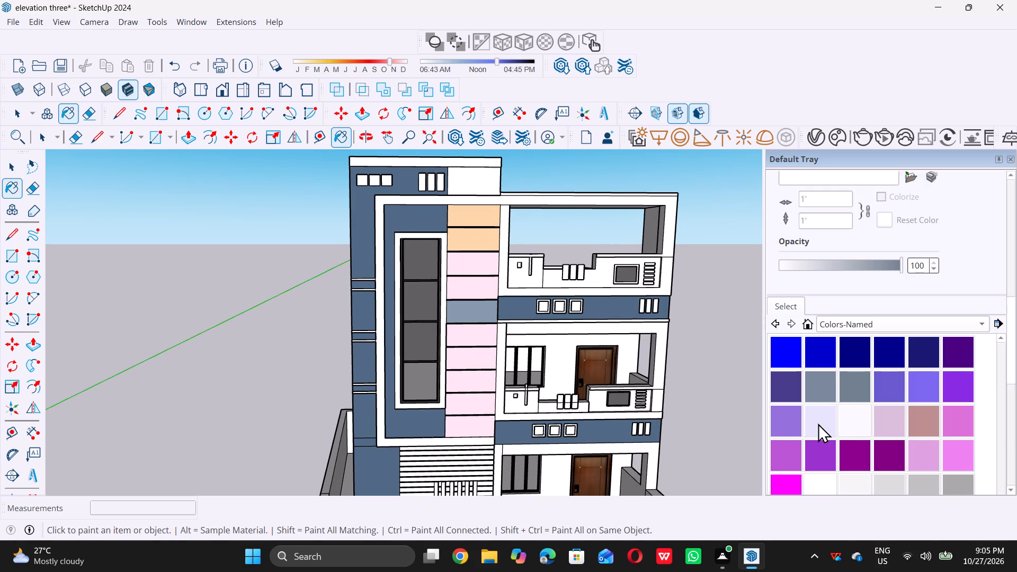
{"action": "triple_click", "coordinate": [818, 423]}
{"action": "left_click", "coordinate": [818, 423]}
{"action": "triple_click", "coordinate": [479, 315]}
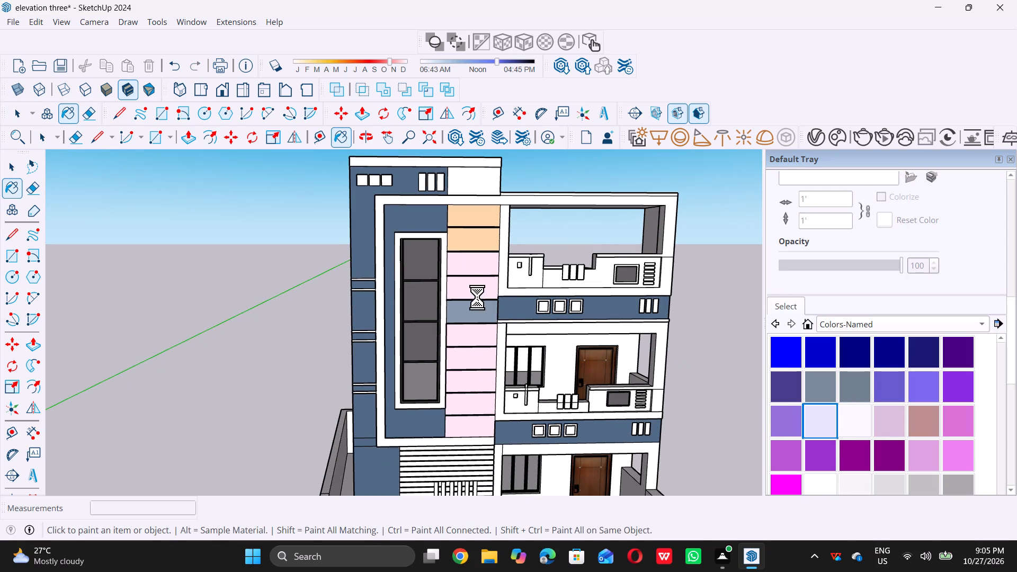
{"action": "triple_click", "coordinate": [477, 293]}
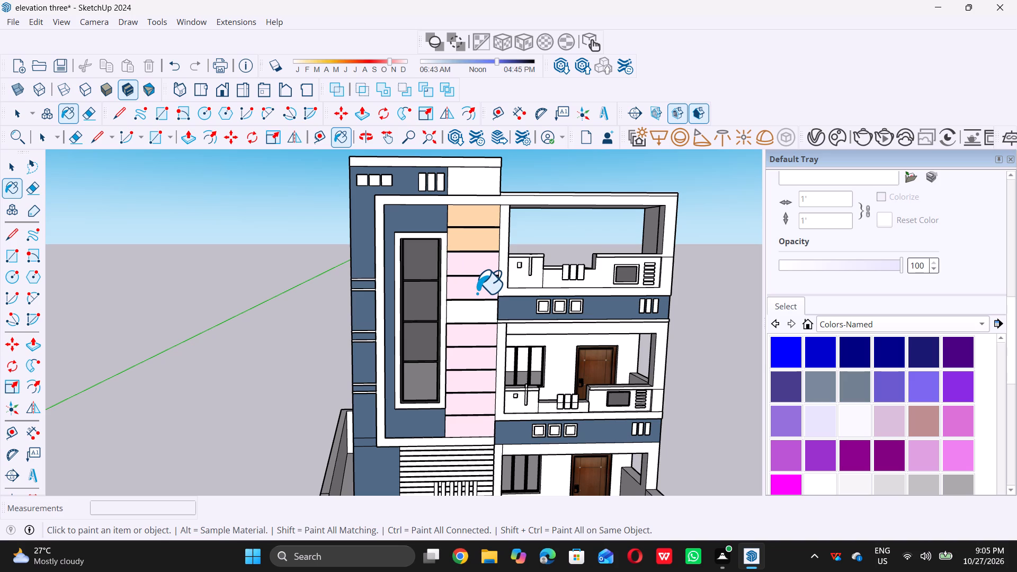
{"action": "left_click", "coordinate": [477, 293]}
{"action": "triple_click", "coordinate": [478, 270]}
{"action": "left_click", "coordinate": [474, 245]}
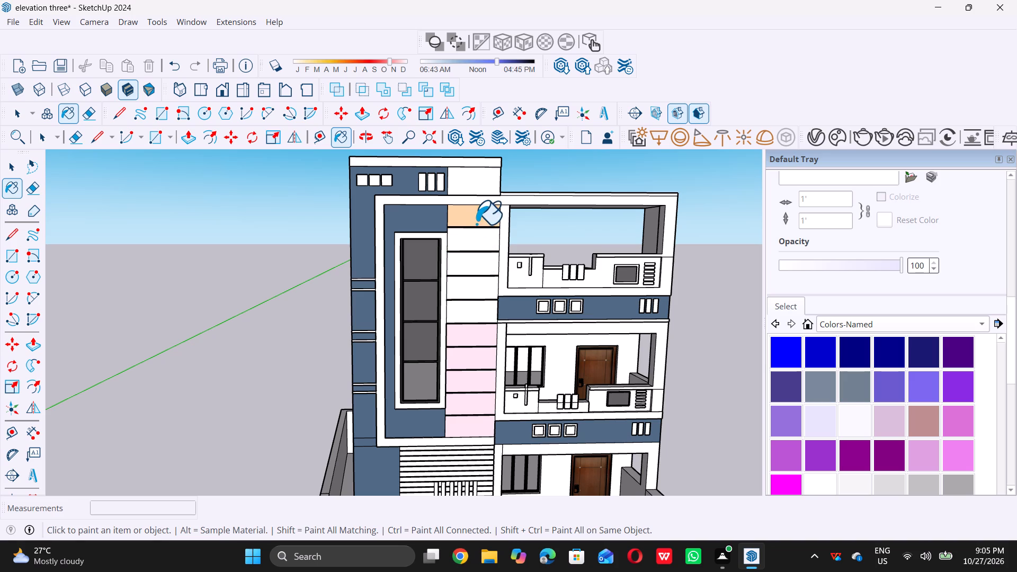
{"action": "double_click", "coordinate": [476, 223]}
{"action": "triple_click", "coordinate": [475, 342]}
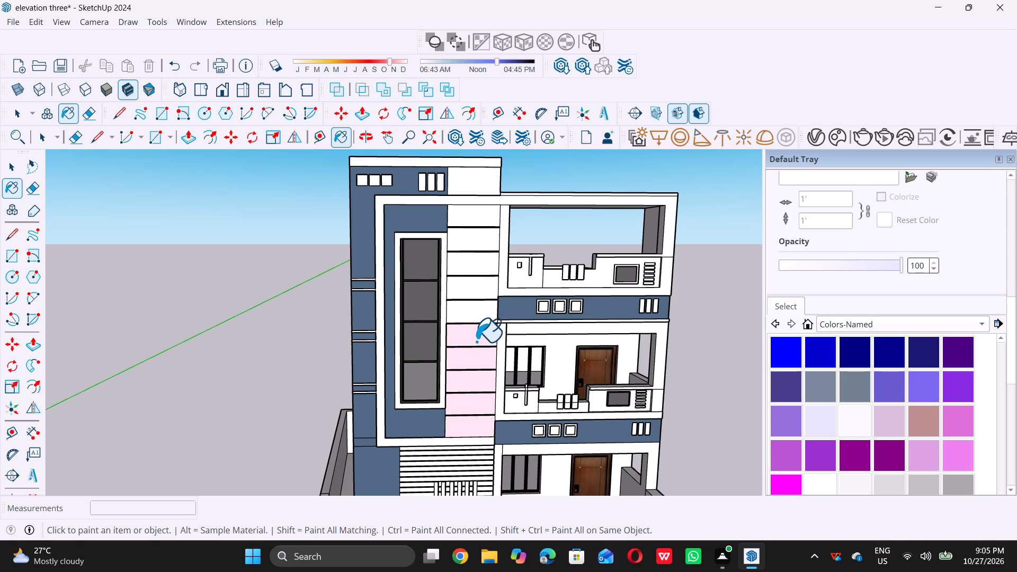
{"action": "double_click", "coordinate": [476, 341]}
{"action": "double_click", "coordinate": [477, 363]}
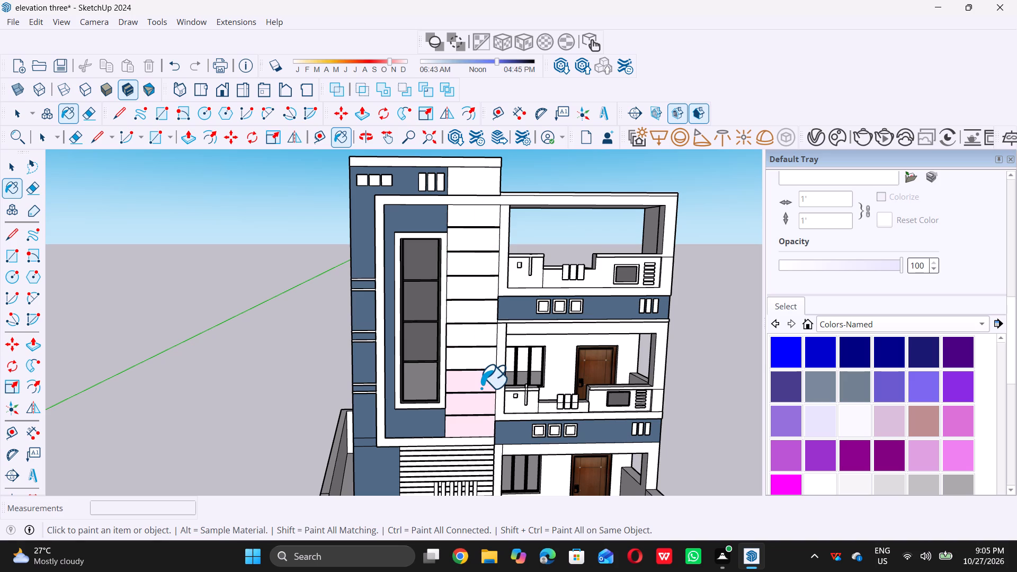
{"action": "left_click", "coordinate": [481, 388]}
{"action": "left_click", "coordinate": [472, 409]}
{"action": "double_click", "coordinate": [472, 427]}
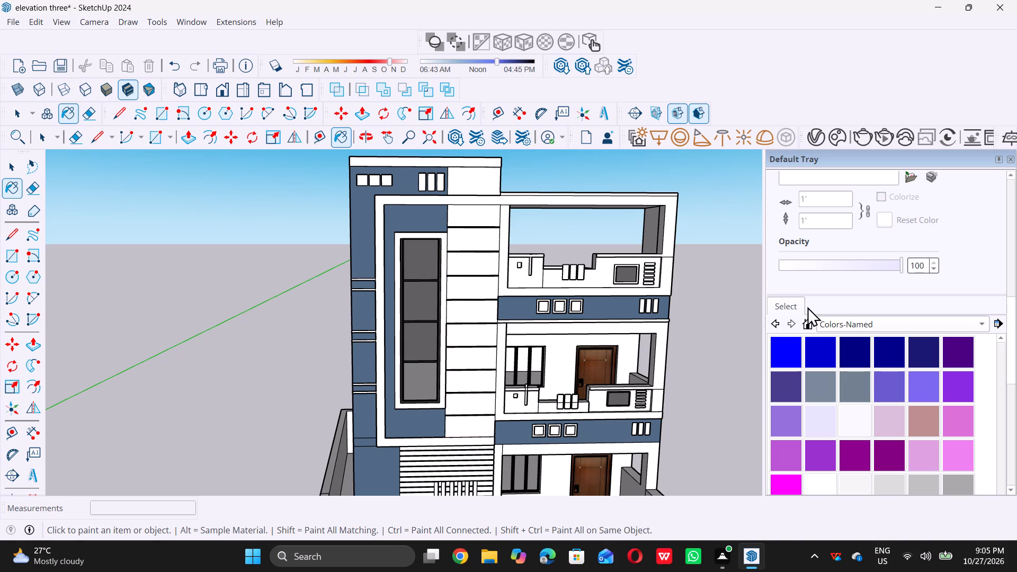
Change the strip panels' material to pale green by setting its HLS colour to H 120, S 46, L 84.
{"action": "scroll", "coordinate": [807, 307], "scroll_direction": "up", "scroll_amount": 4}
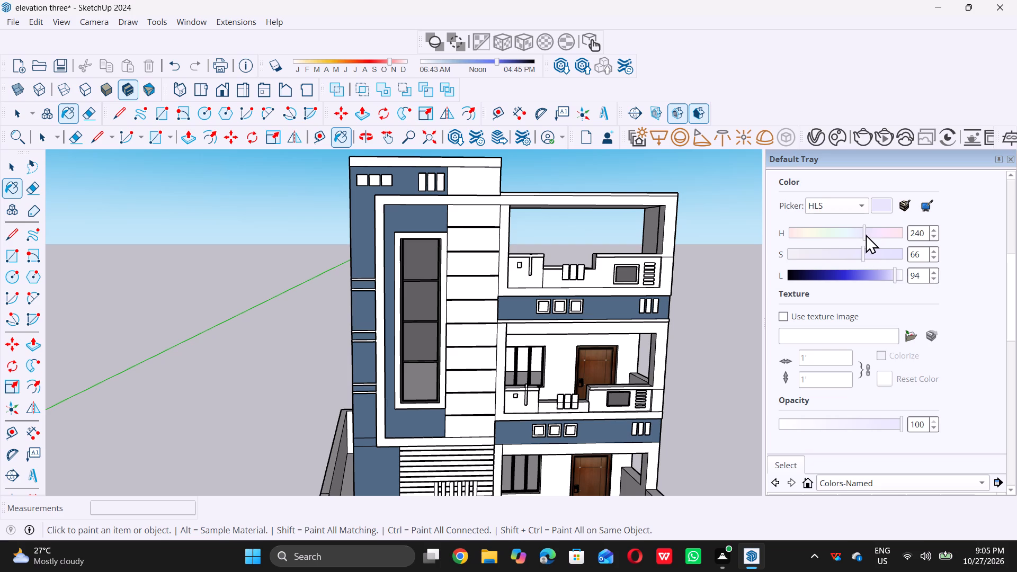
{"action": "triple_click", "coordinate": [863, 234]}
{"action": "double_click", "coordinate": [857, 230]}
{"action": "left_click_drag", "start_coordinate": [853, 230], "coordinate": [842, 231]}
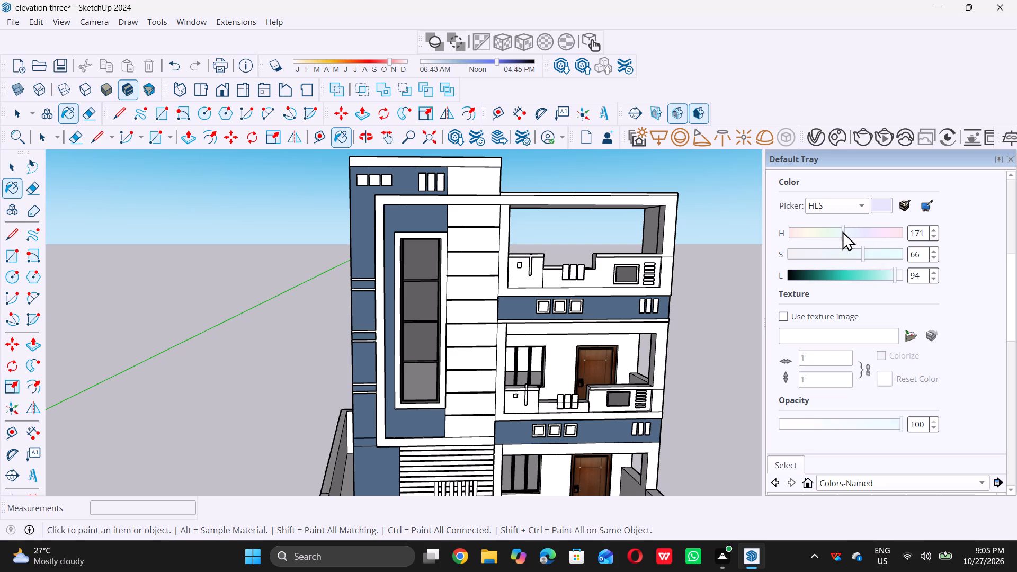
{"action": "left_click_drag", "start_coordinate": [842, 231], "coordinate": [827, 239]}
{"action": "double_click", "coordinate": [827, 239]}
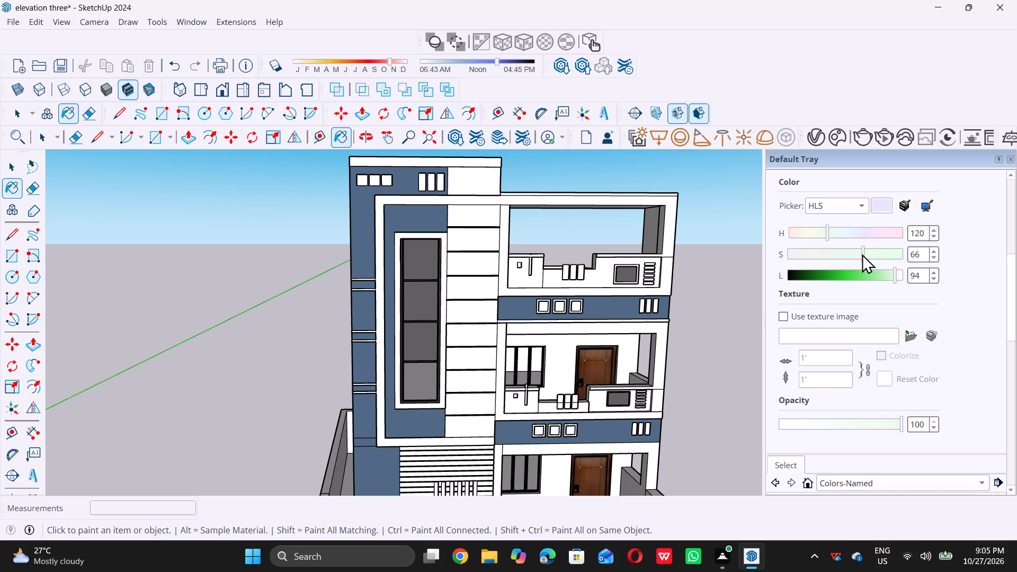
{"action": "left_click_drag", "start_coordinate": [862, 253], "coordinate": [839, 258]}
{"action": "left_click", "coordinate": [839, 258]}
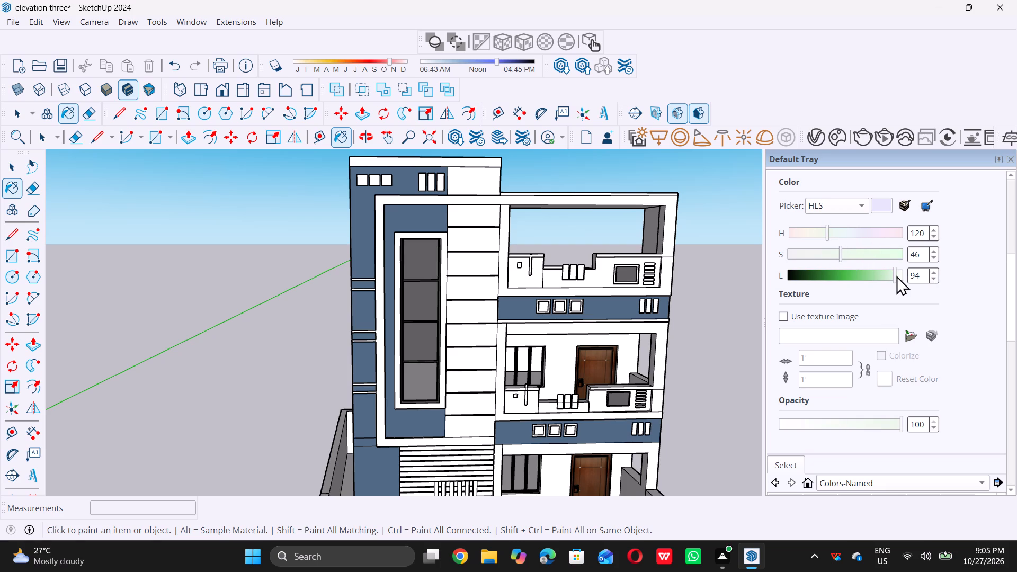
{"action": "double_click", "coordinate": [896, 274]}
{"action": "left_click_drag", "start_coordinate": [893, 273], "coordinate": [874, 274]}
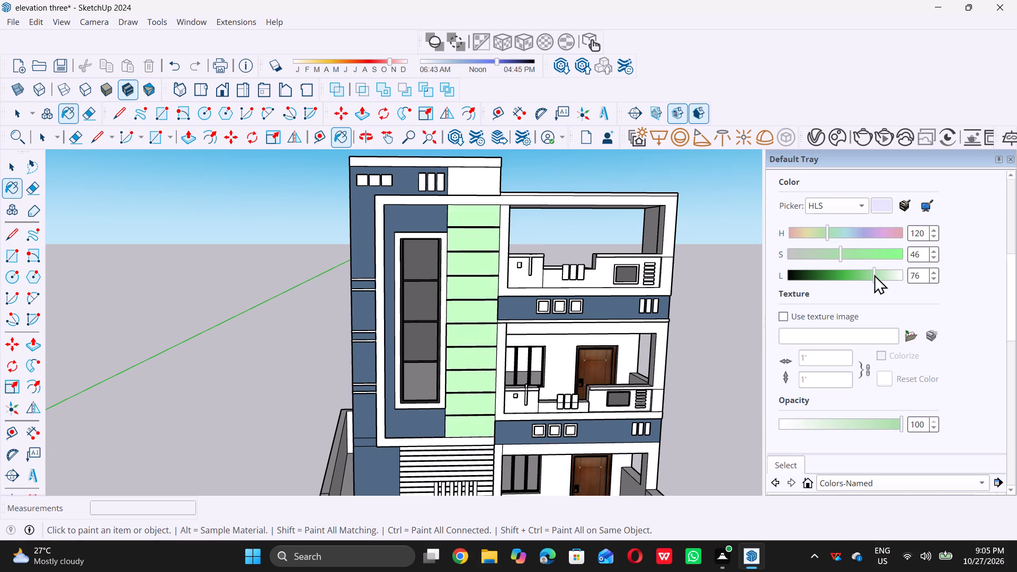
{"action": "left_click_drag", "start_coordinate": [874, 274], "coordinate": [883, 273]}
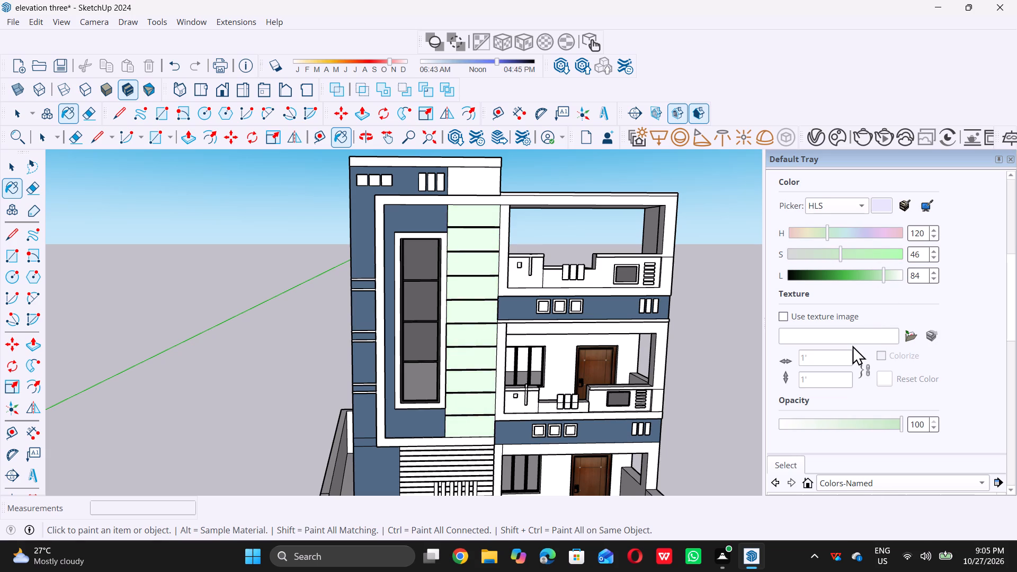
Paint the top five slats of the ground-floor horizontal cladding with the same pale green material.
{"action": "scroll", "coordinate": [465, 387], "scroll_direction": "down", "scroll_amount": 6}
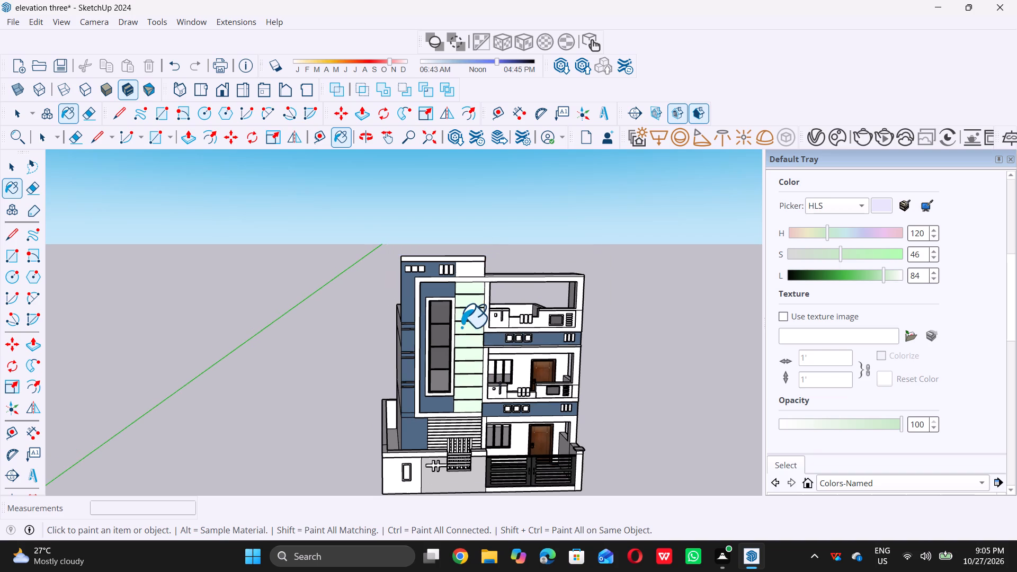
{"action": "scroll", "coordinate": [383, 534], "scroll_direction": "up", "scroll_amount": 2}
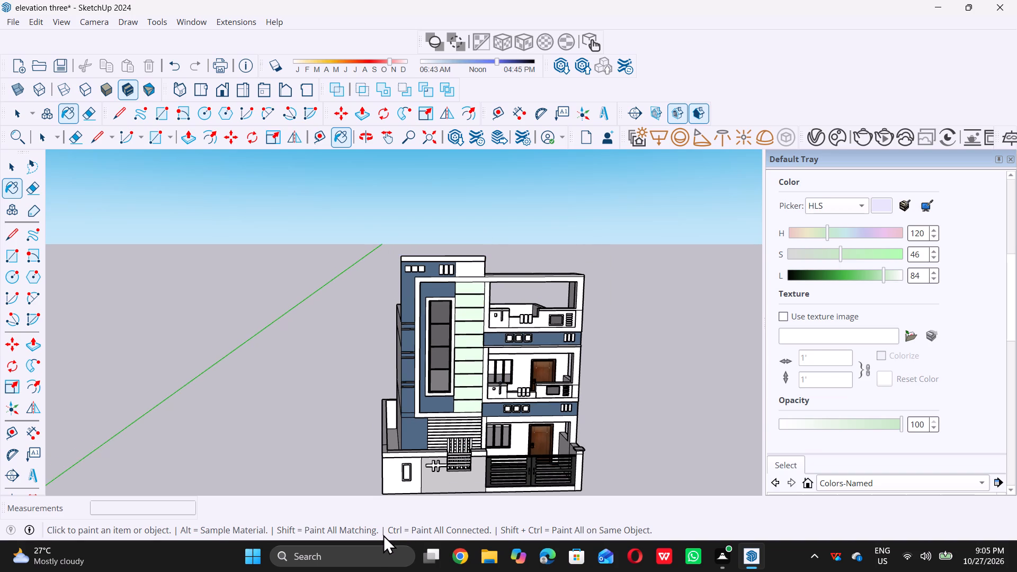
{"action": "scroll", "coordinate": [383, 534], "scroll_direction": "up", "scroll_amount": 6}
{"action": "scroll", "coordinate": [429, 437], "scroll_direction": "up", "scroll_amount": 11}
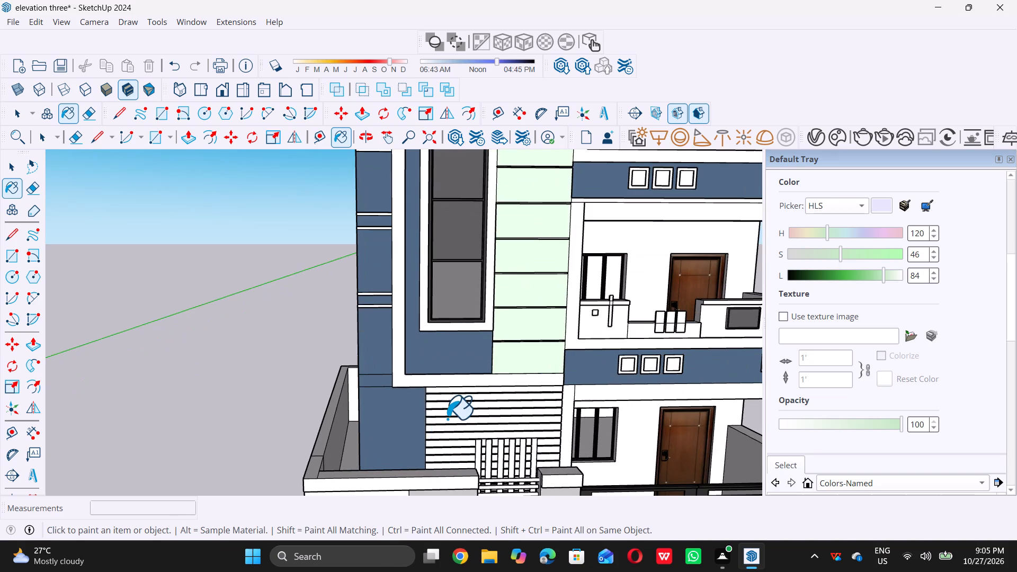
{"action": "scroll", "coordinate": [447, 418], "scroll_direction": "up", "scroll_amount": 13}
{"action": "middle_click_drag", "start_coordinate": [431, 378], "coordinate": [451, 307]}
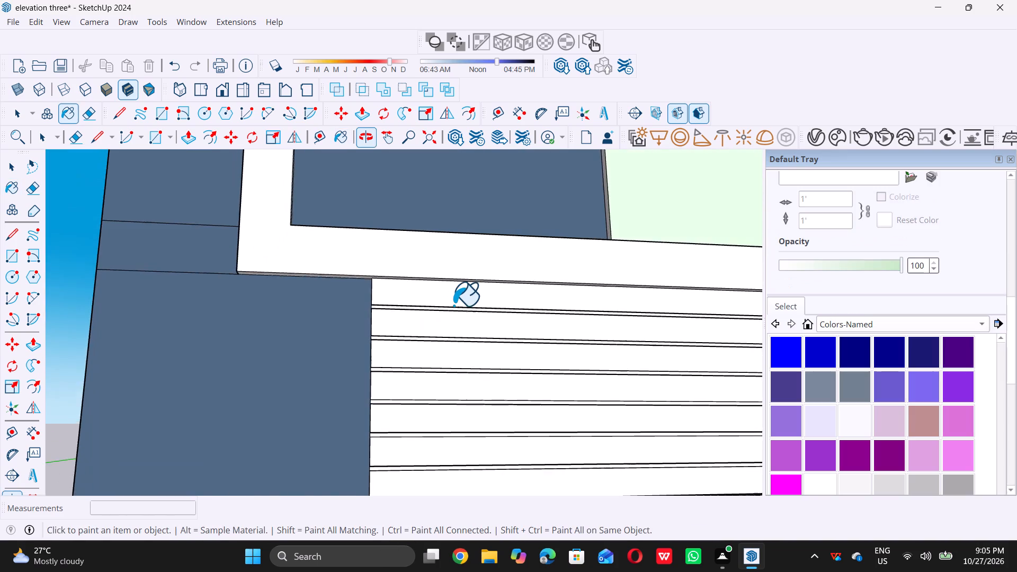
{"action": "scroll", "coordinate": [454, 304], "scroll_direction": "up", "scroll_amount": 3}
{"action": "triple_click", "coordinate": [456, 300]}
{"action": "triple_click", "coordinate": [457, 330]}
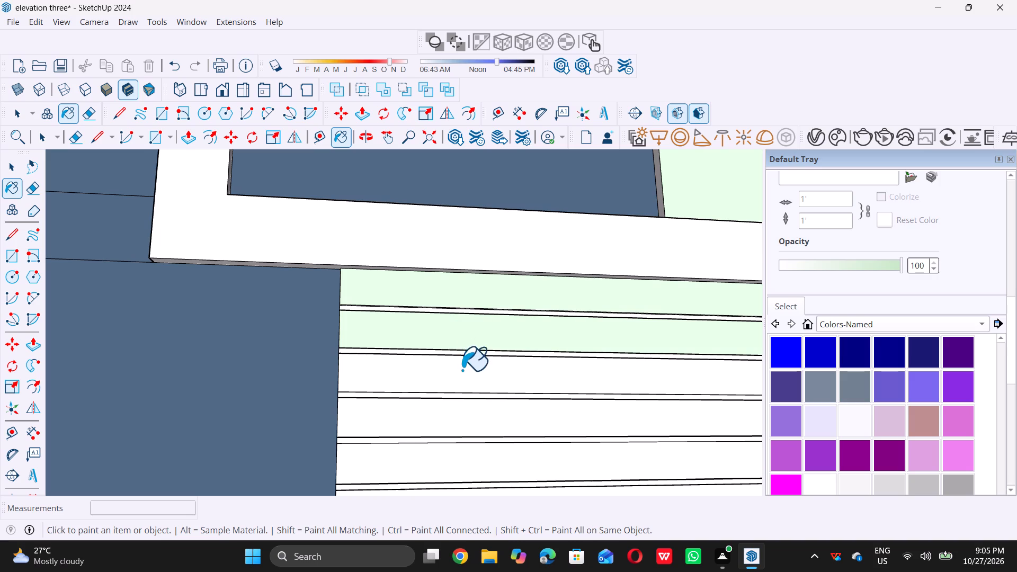
{"action": "double_click", "coordinate": [462, 370]}
{"action": "triple_click", "coordinate": [463, 416]}
{"action": "double_click", "coordinate": [465, 416]}
{"action": "scroll", "coordinate": [459, 416], "scroll_direction": "down", "scroll_amount": 8}
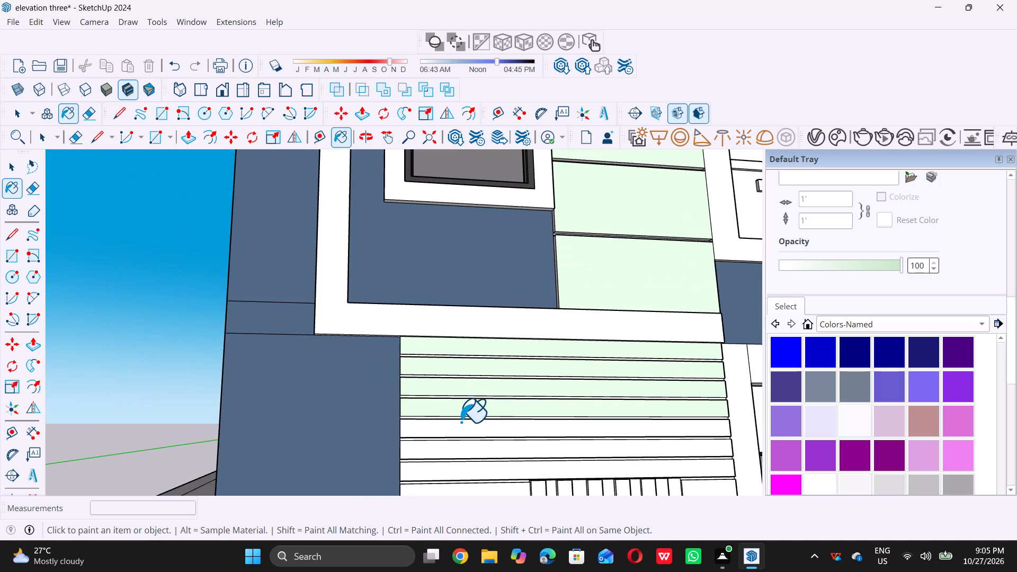
{"action": "double_click", "coordinate": [462, 422]}
Paint the remaining full-width slats above the vertical bars and the first short slat on their blue-wall side pale green.
{"action": "middle_click_drag", "start_coordinate": [377, 430], "coordinate": [471, 480]}
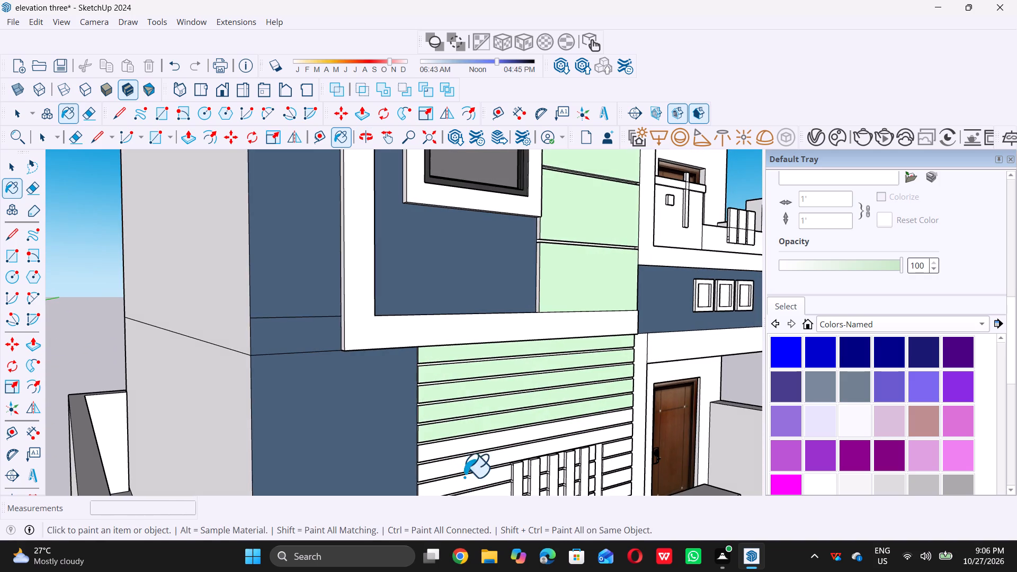
{"action": "scroll", "coordinate": [445, 469], "scroll_direction": "up", "scroll_amount": 8}
{"action": "double_click", "coordinate": [454, 425]}
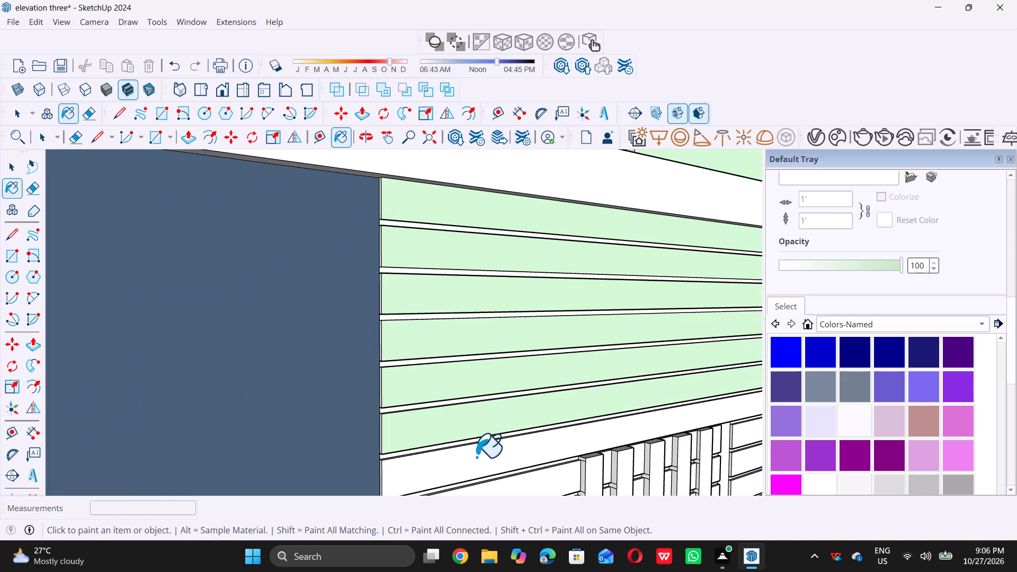
{"action": "double_click", "coordinate": [480, 462]}
{"action": "scroll", "coordinate": [482, 458], "scroll_direction": "down", "scroll_amount": 5}
{"action": "scroll", "coordinate": [533, 489], "scroll_direction": "up", "scroll_amount": 4}
{"action": "left_click", "coordinate": [521, 470]}
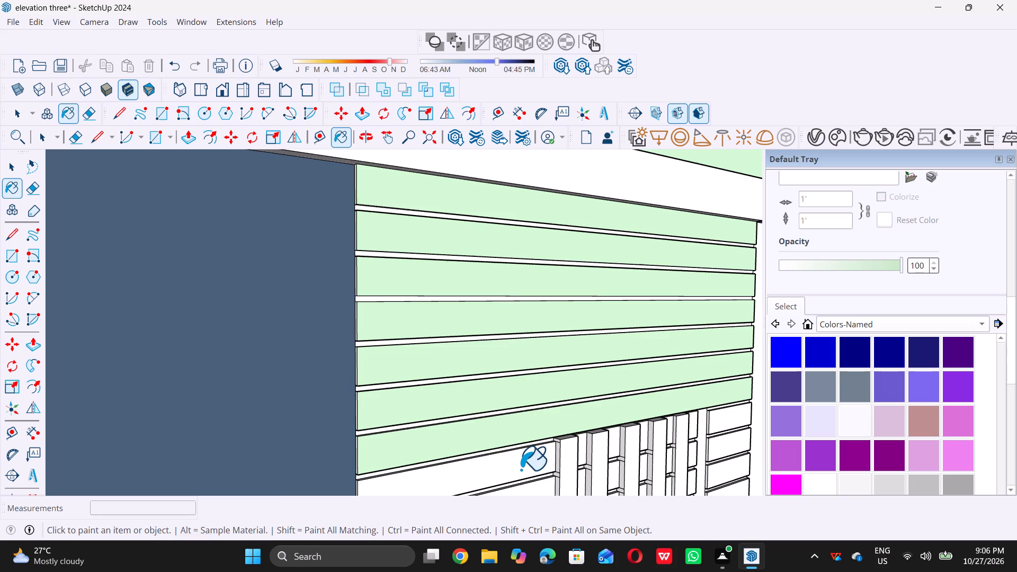
Paint the upper short slat segments between the vertical bars and the door-side edge of the cladding pale green.
{"action": "scroll", "coordinate": [480, 455], "scroll_direction": "down", "scroll_amount": 10}
{"action": "scroll", "coordinate": [587, 464], "scroll_direction": "up", "scroll_amount": 7}
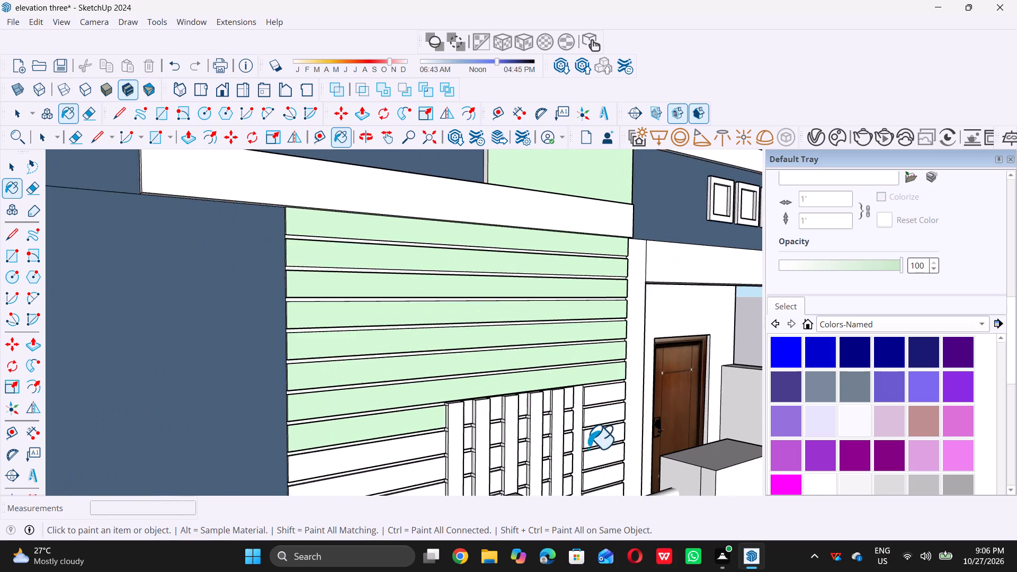
{"action": "scroll", "coordinate": [588, 448], "scroll_direction": "up", "scroll_amount": 3}
{"action": "double_click", "coordinate": [615, 372]}
{"action": "triple_click", "coordinate": [613, 412]}
{"action": "left_click", "coordinate": [612, 444]}
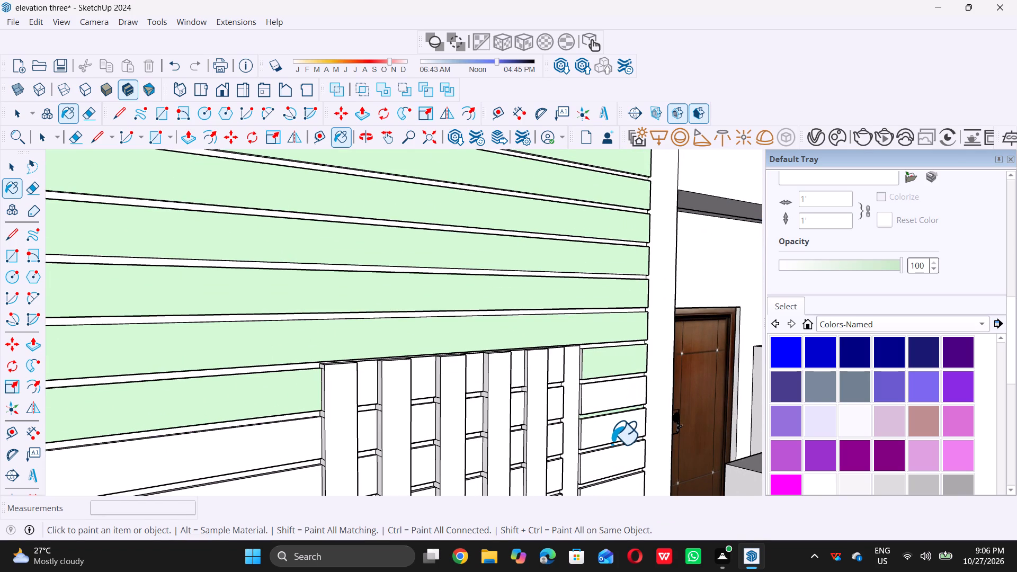
{"action": "scroll", "coordinate": [595, 425], "scroll_direction": "down", "scroll_amount": 5}
{"action": "scroll", "coordinate": [623, 455], "scroll_direction": "up", "scroll_amount": 8}
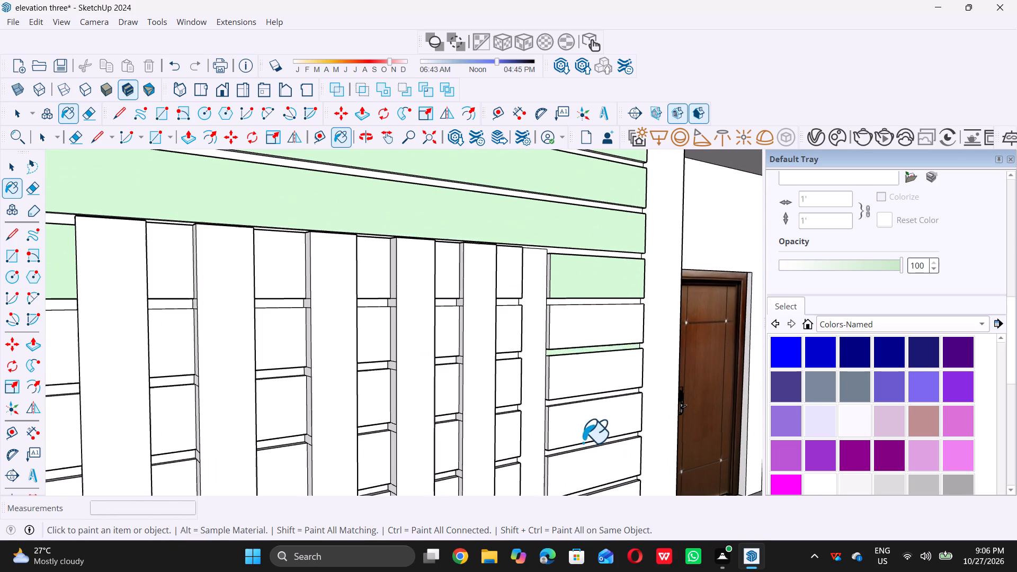
{"action": "triple_click", "coordinate": [597, 325]}
{"action": "left_click", "coordinate": [599, 322]}
{"action": "triple_click", "coordinate": [605, 379]}
{"action": "left_click", "coordinate": [604, 379]}
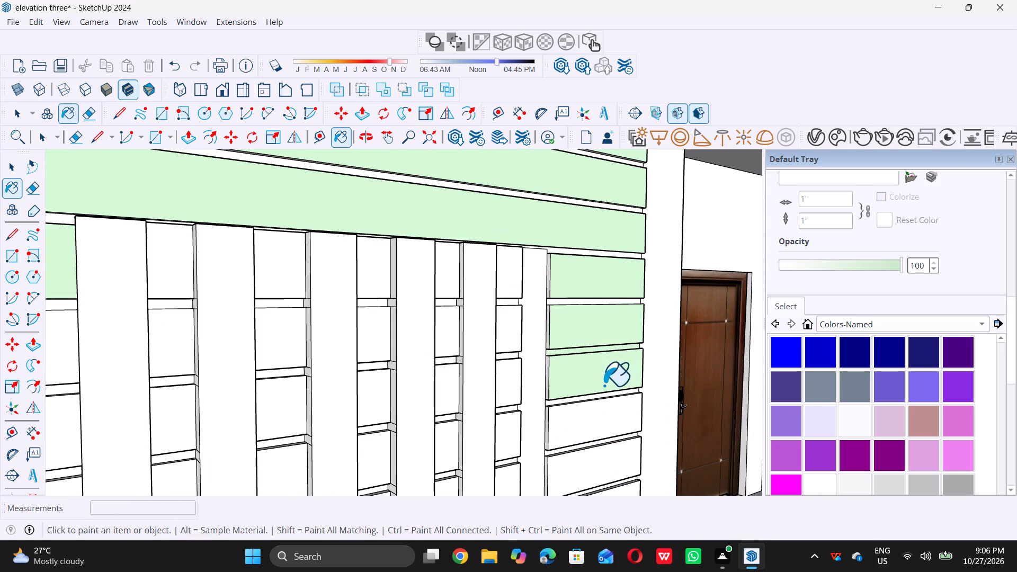
{"action": "double_click", "coordinate": [608, 426]}
{"action": "scroll", "coordinate": [541, 389], "scroll_direction": "down", "scroll_amount": 5}
{"action": "scroll", "coordinate": [579, 408], "scroll_direction": "up", "scroll_amount": 4}
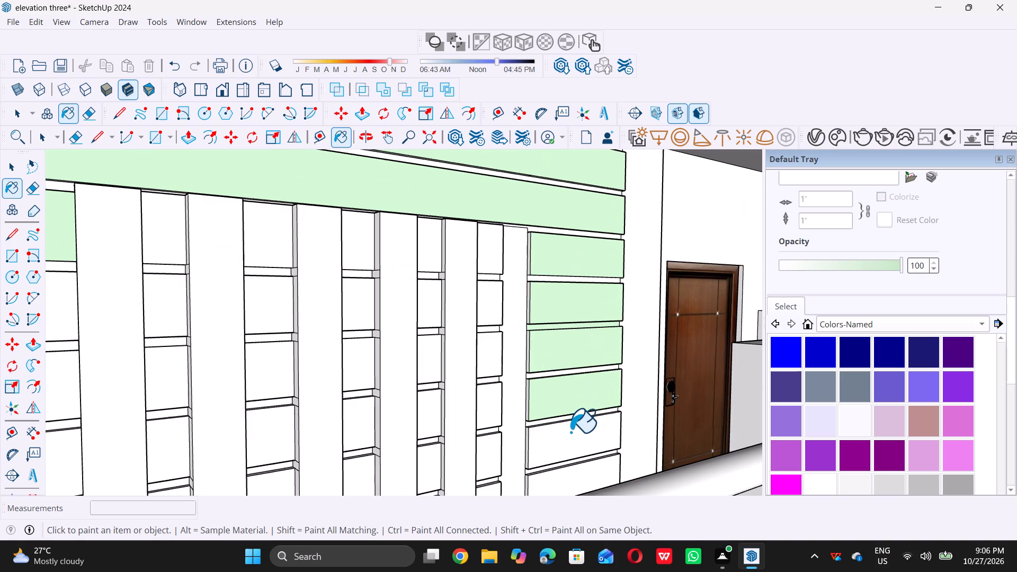
{"action": "double_click", "coordinate": [570, 432]}
Paint the lower door-side short slat segments beside the vertical bars pale green, down to the base of the cladding.
{"action": "middle_click_drag", "start_coordinate": [555, 448], "coordinate": [577, 559]}
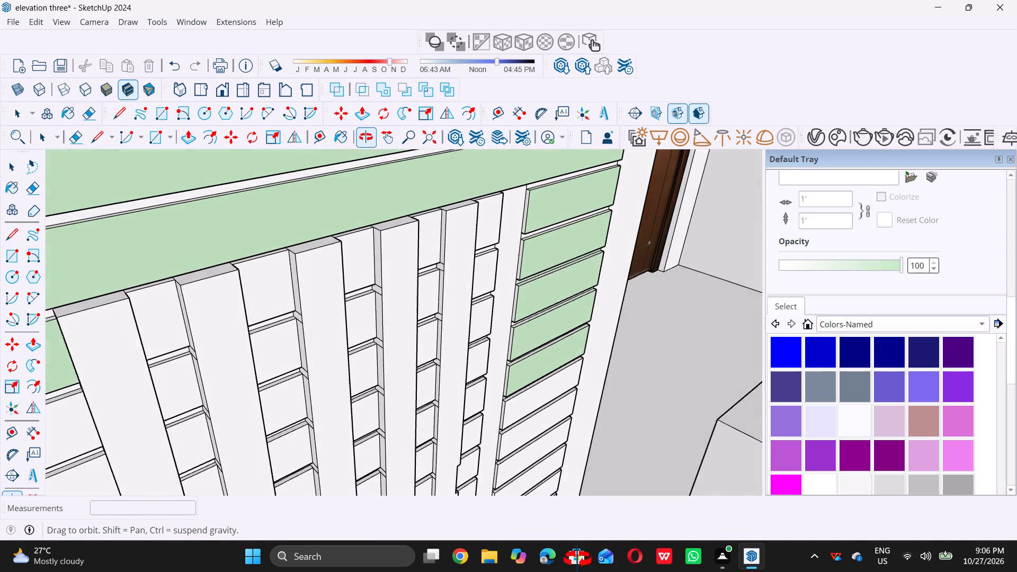
{"action": "middle_click_drag", "start_coordinate": [577, 559], "coordinate": [567, 571]}
{"action": "scroll", "coordinate": [462, 399], "scroll_direction": "down", "scroll_amount": 15}
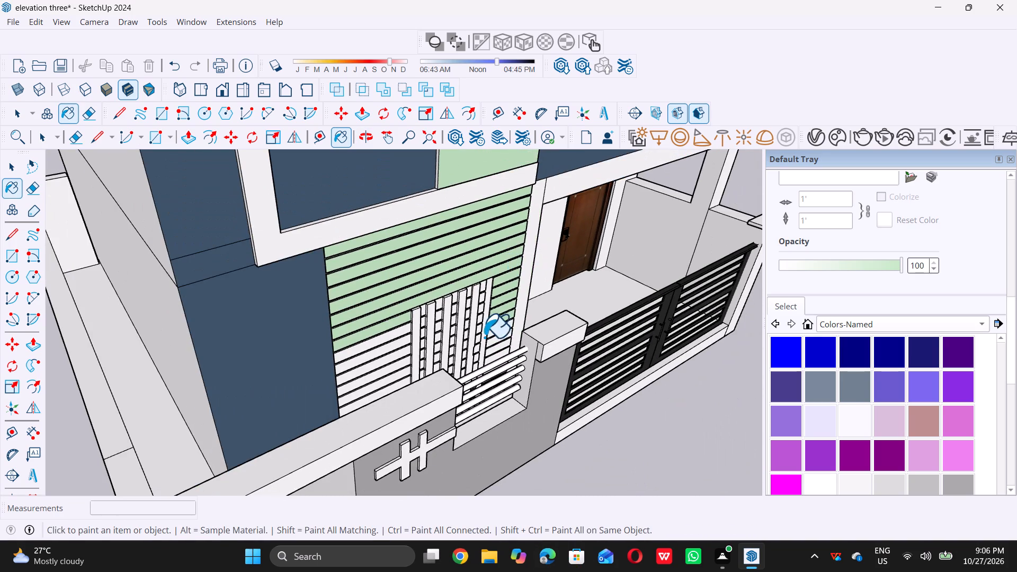
{"action": "middle_click_drag", "start_coordinate": [479, 338], "coordinate": [489, 376]}
{"action": "scroll", "coordinate": [491, 350], "scroll_direction": "up", "scroll_amount": 15}
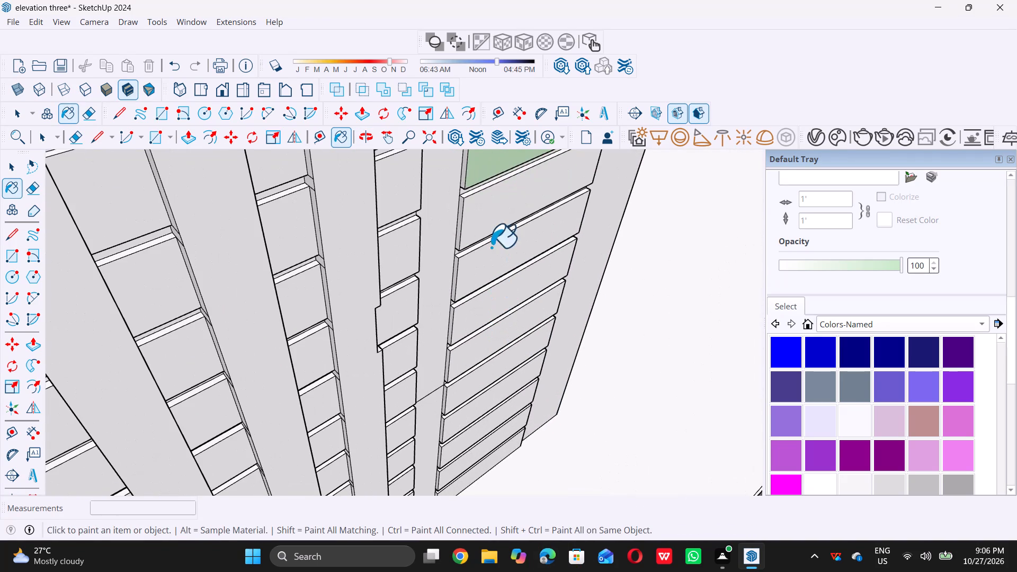
{"action": "left_click", "coordinate": [503, 216]}
{"action": "triple_click", "coordinate": [514, 251]}
{"action": "triple_click", "coordinate": [514, 293]}
{"action": "left_click", "coordinate": [514, 293]}
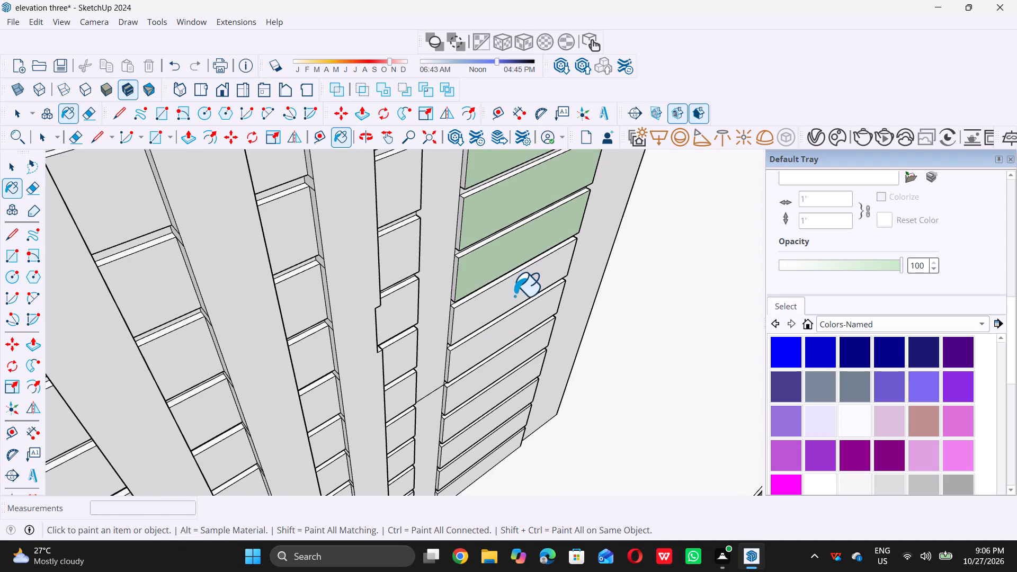
{"action": "double_click", "coordinate": [512, 328]}
{"action": "scroll", "coordinate": [507, 379], "scroll_direction": "up", "scroll_amount": 7}
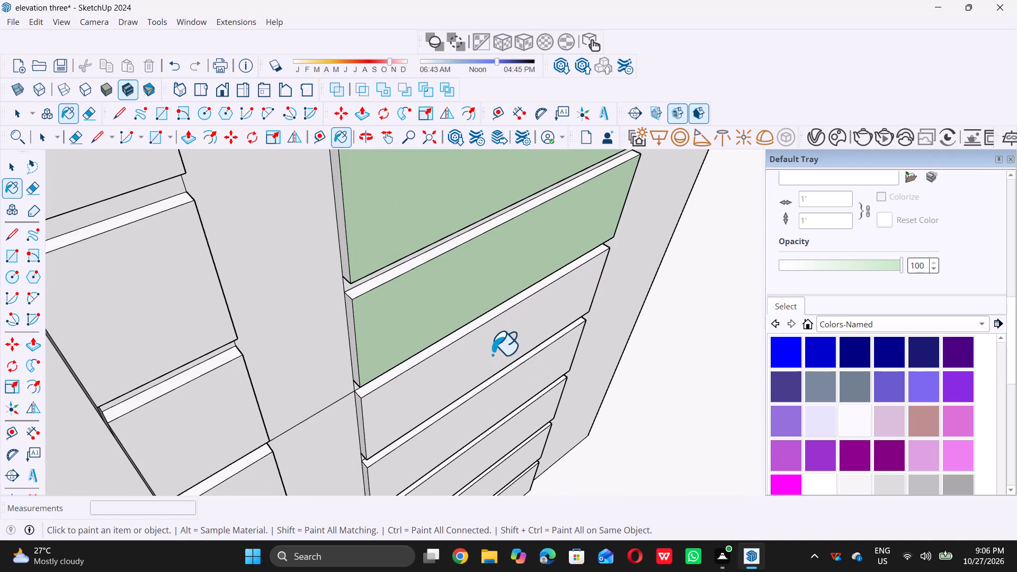
{"action": "double_click", "coordinate": [492, 347]}
{"action": "triple_click", "coordinate": [504, 400]}
{"action": "left_click", "coordinate": [504, 400]}
{"action": "scroll", "coordinate": [463, 357], "scroll_direction": "down", "scroll_amount": 5}
{"action": "scroll", "coordinate": [480, 400], "scroll_direction": "up", "scroll_amount": 8}
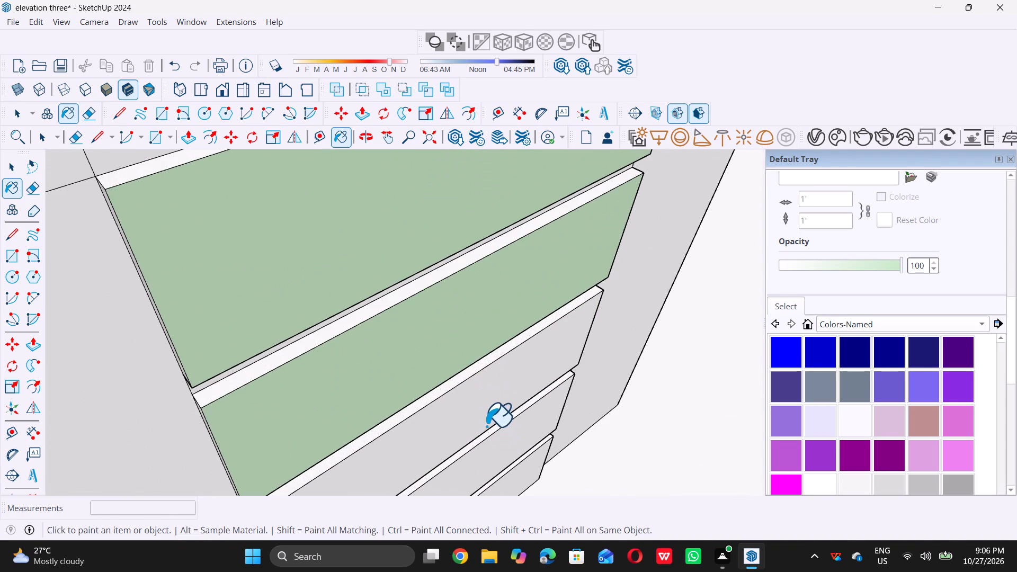
{"action": "left_click", "coordinate": [487, 415]}
{"action": "triple_click", "coordinate": [511, 448]}
{"action": "left_click", "coordinate": [511, 448]}
{"action": "scroll", "coordinate": [524, 484], "scroll_direction": "up", "scroll_amount": 3}
{"action": "left_click", "coordinate": [525, 478]}
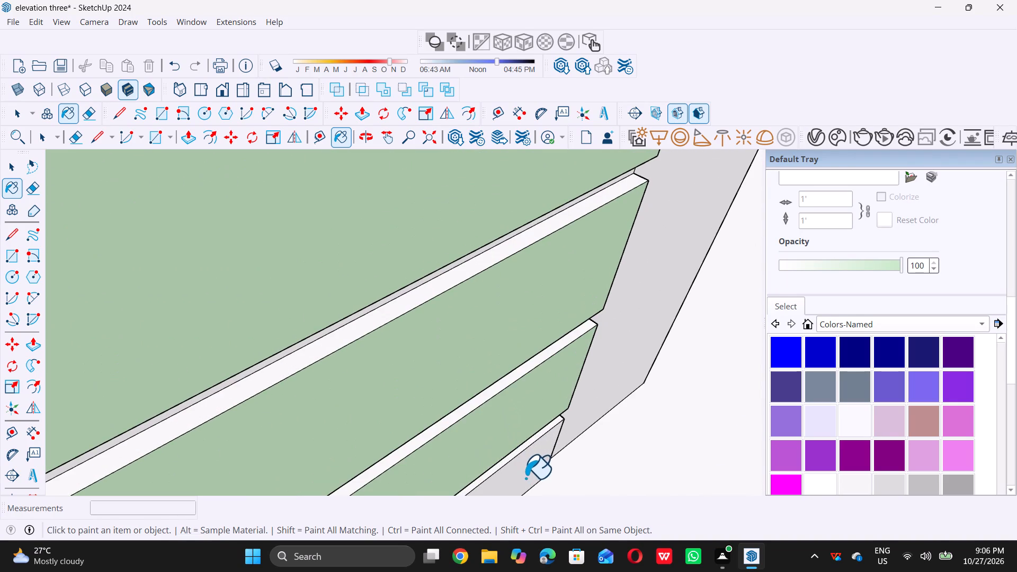
Paint the second short slat from the top, between the blue wall and the vertical bars, pale green.
{"action": "scroll", "coordinate": [529, 469], "scroll_direction": "down", "scroll_amount": 20}
{"action": "scroll", "coordinate": [529, 469], "scroll_direction": "down", "scroll_amount": 7}
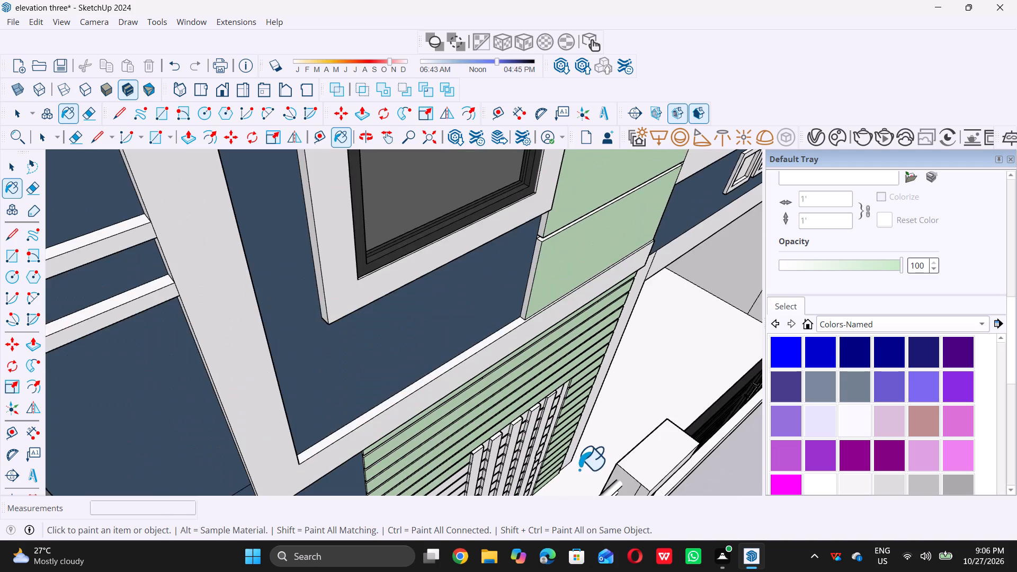
{"action": "scroll", "coordinate": [557, 461], "scroll_direction": "down", "scroll_amount": 6}
{"action": "middle_click_drag", "start_coordinate": [572, 436], "coordinate": [507, 398]}
{"action": "scroll", "coordinate": [514, 392], "scroll_direction": "up", "scroll_amount": 1}
{"action": "scroll", "coordinate": [515, 392], "scroll_direction": "down", "scroll_amount": 5}
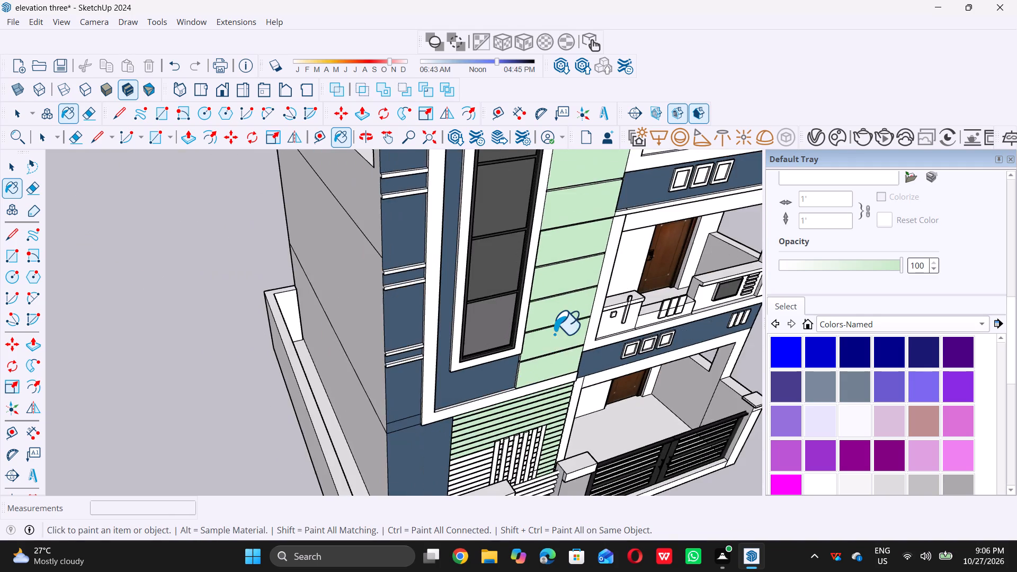
{"action": "scroll", "coordinate": [554, 334], "scroll_direction": "down", "scroll_amount": 3}
{"action": "scroll", "coordinate": [525, 422], "scroll_direction": "up", "scroll_amount": 17}
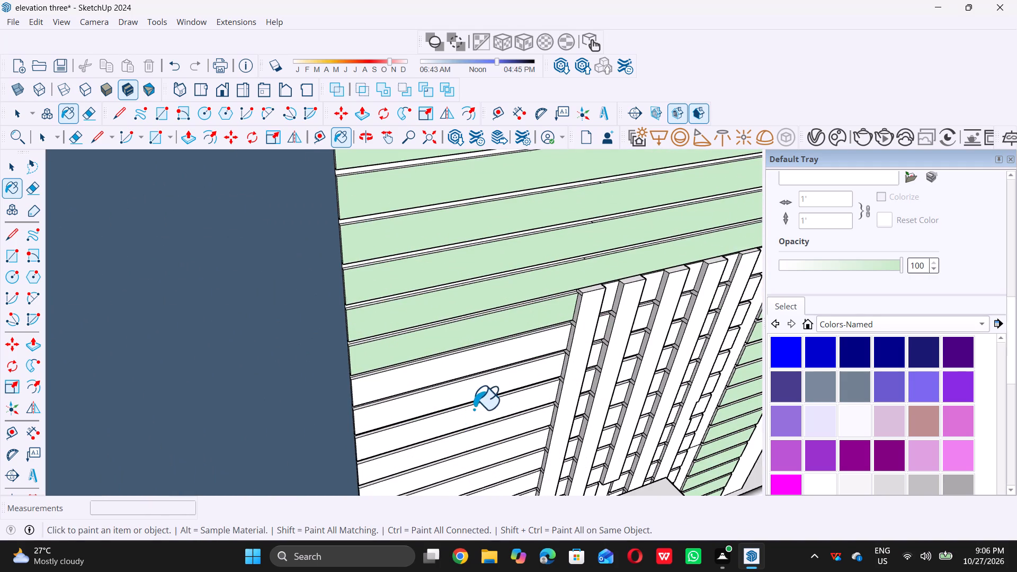
{"action": "scroll", "coordinate": [521, 377], "scroll_direction": "up", "scroll_amount": 4}
{"action": "triple_click", "coordinate": [546, 335]}
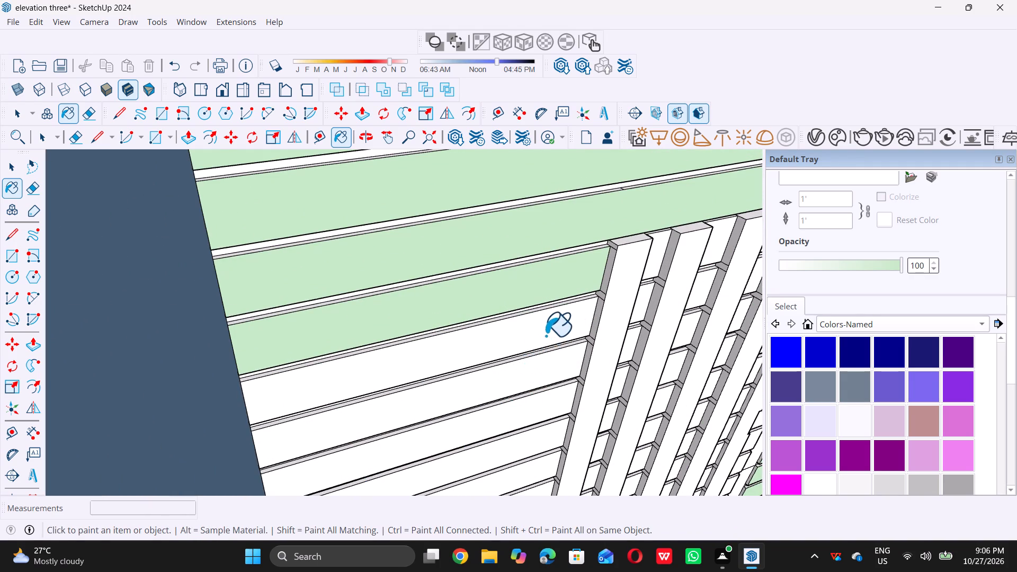
Paint the top two rows of slat segments in all five gaps between the vertical bars pale green.
{"action": "scroll", "coordinate": [658, 276], "scroll_direction": "up", "scroll_amount": 8}
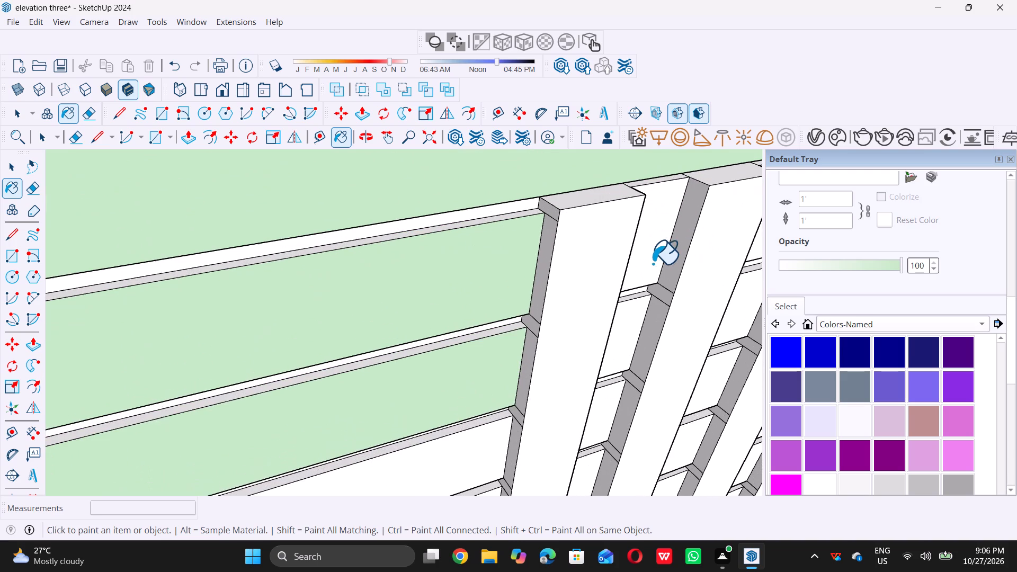
{"action": "double_click", "coordinate": [645, 251]}
{"action": "double_click", "coordinate": [628, 344]}
{"action": "scroll", "coordinate": [545, 368], "scroll_direction": "down", "scroll_amount": 4}
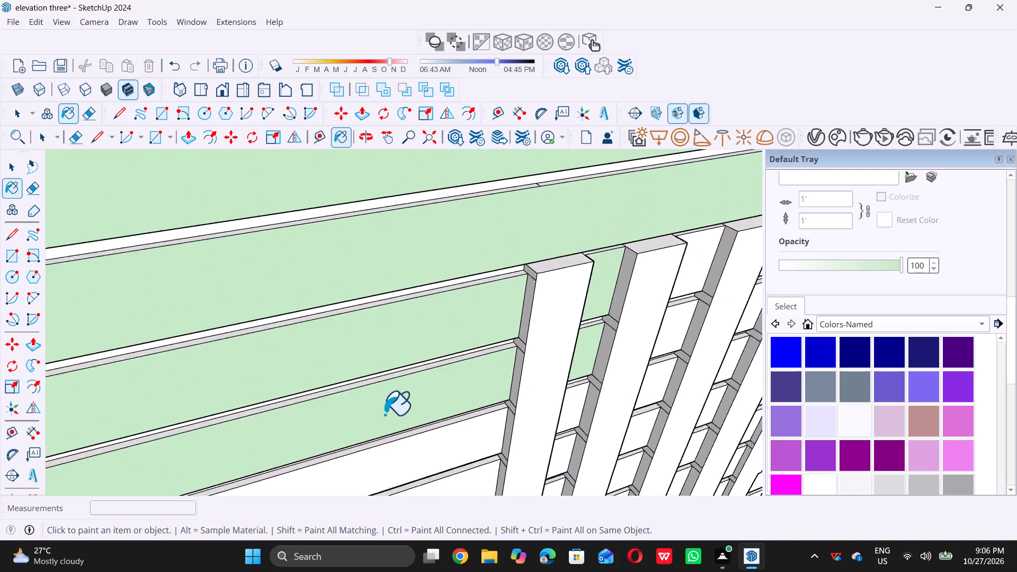
{"action": "scroll", "coordinate": [385, 414], "scroll_direction": "down", "scroll_amount": 2}
{"action": "scroll", "coordinate": [651, 324], "scroll_direction": "up", "scroll_amount": 4}
{"action": "left_click", "coordinate": [635, 294]}
{"action": "left_click", "coordinate": [624, 347]}
{"action": "scroll", "coordinate": [409, 416], "scroll_direction": "down", "scroll_amount": 9}
{"action": "scroll", "coordinate": [595, 370], "scroll_direction": "up", "scroll_amount": 3}
{"action": "left_click", "coordinate": [589, 314]}
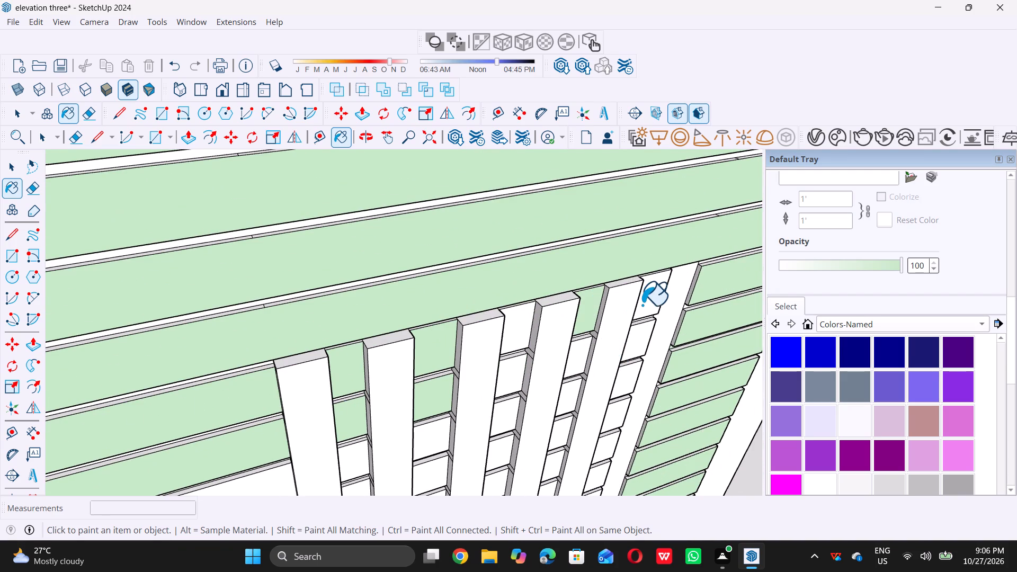
{"action": "double_click", "coordinate": [645, 302]}
{"action": "double_click", "coordinate": [639, 350]}
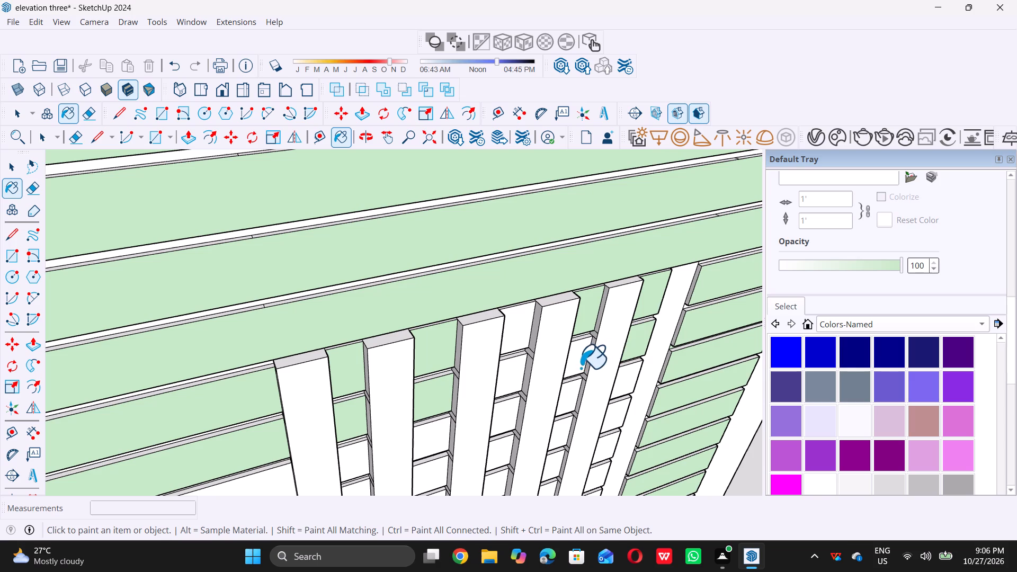
{"action": "double_click", "coordinate": [578, 368]}
{"action": "double_click", "coordinate": [511, 333]}
{"action": "double_click", "coordinate": [513, 370]}
Examine the ground-floor cladding around the vertical bars from several angles for slat segments still left unpainted.
{"action": "scroll", "coordinate": [507, 413], "scroll_direction": "down", "scroll_amount": 2}
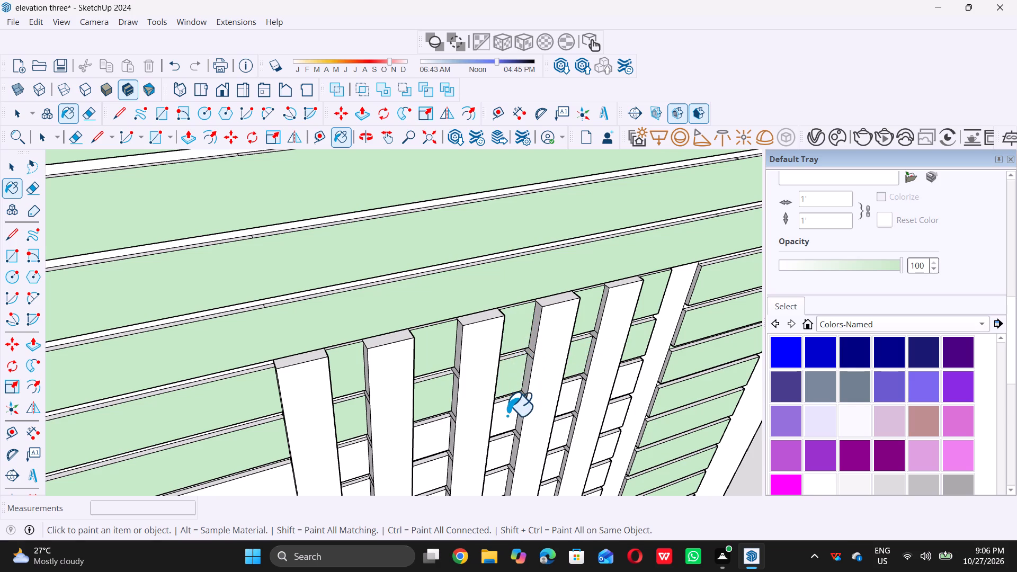
{"action": "scroll", "coordinate": [507, 415], "scroll_direction": "down", "scroll_amount": 8}
{"action": "scroll", "coordinate": [490, 277], "scroll_direction": "down", "scroll_amount": 10}
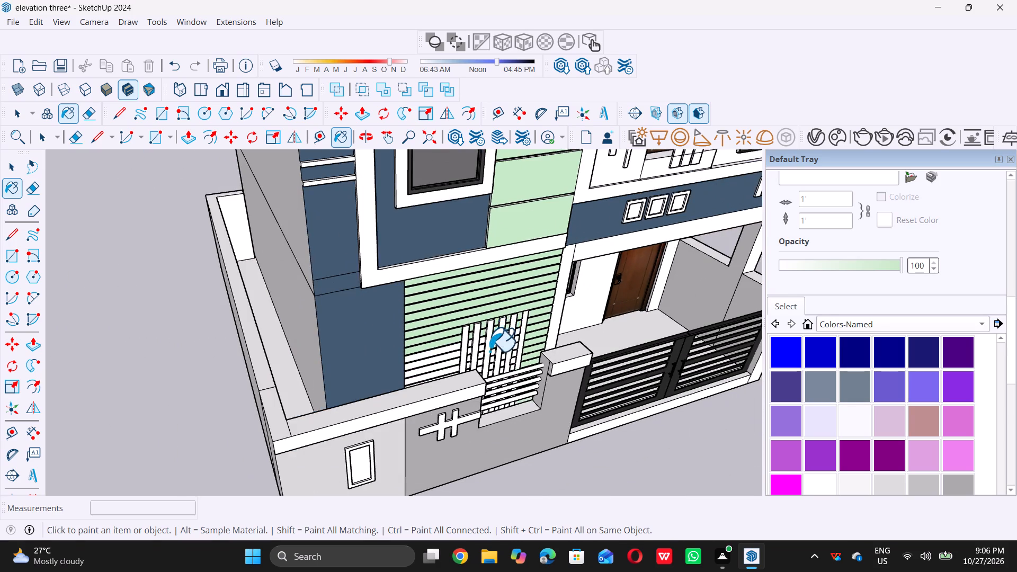
{"action": "scroll", "coordinate": [489, 356], "scroll_direction": "down", "scroll_amount": 11}
{"action": "middle_click_drag", "start_coordinate": [500, 408], "coordinate": [462, 337]}
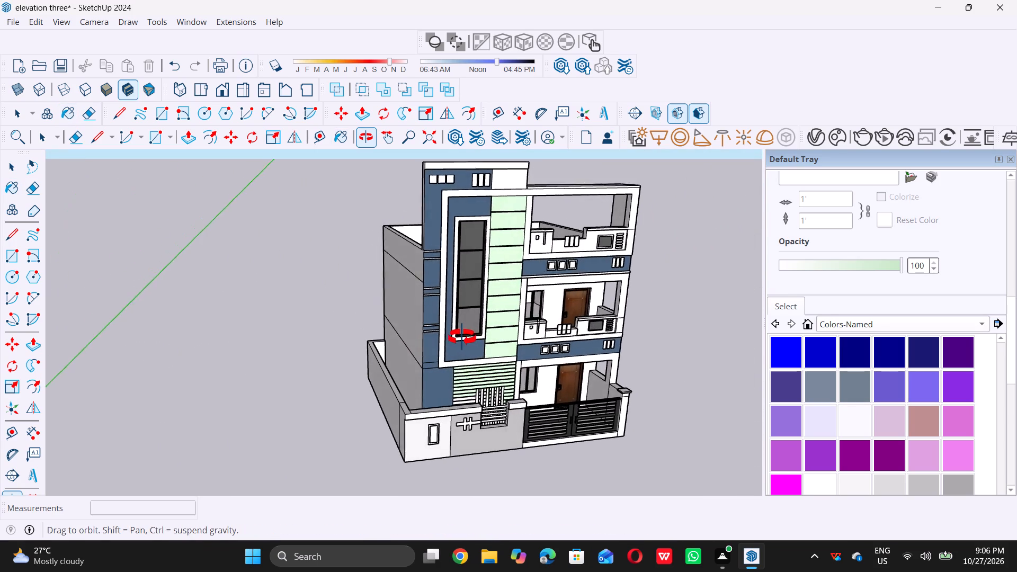
{"action": "middle_click_drag", "start_coordinate": [462, 337], "coordinate": [530, 355]}
{"action": "scroll", "coordinate": [505, 367], "scroll_direction": "up", "scroll_amount": 12}
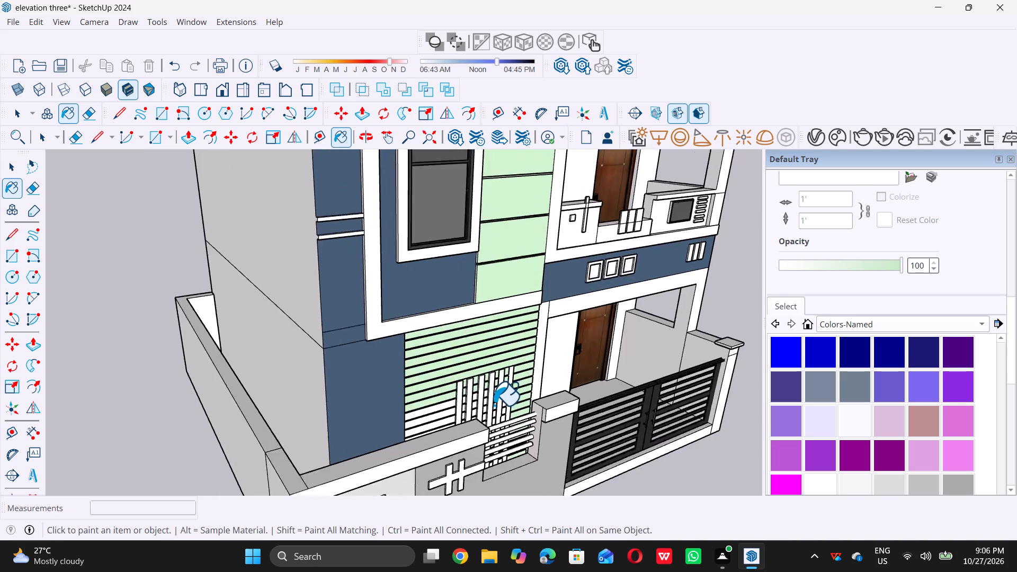
{"action": "scroll", "coordinate": [496, 423], "scroll_direction": "up", "scroll_amount": 10}
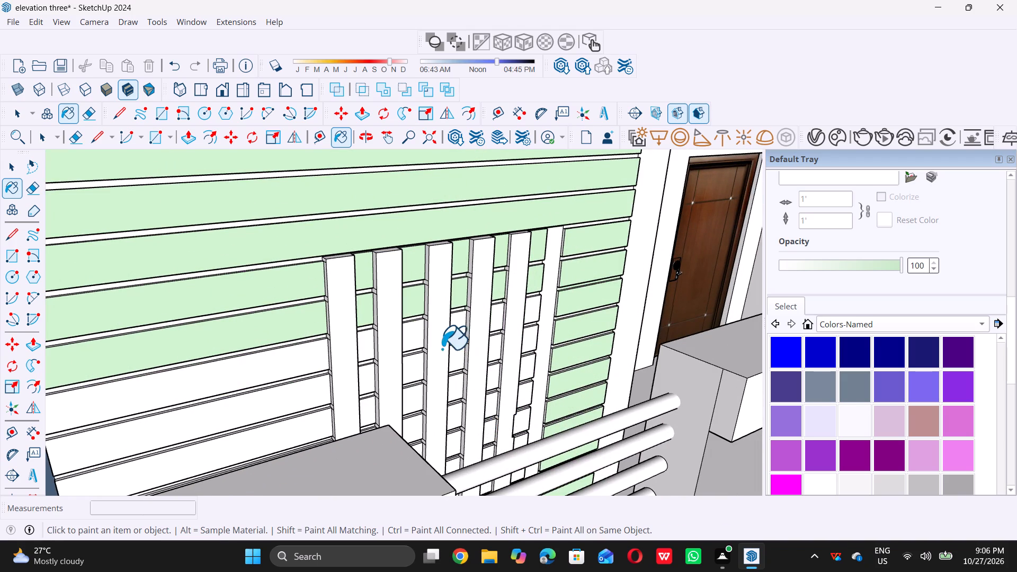
{"action": "scroll", "coordinate": [374, 345], "scroll_direction": "up", "scroll_amount": 1}
{"action": "middle_click_drag", "start_coordinate": [373, 344], "coordinate": [403, 337]}
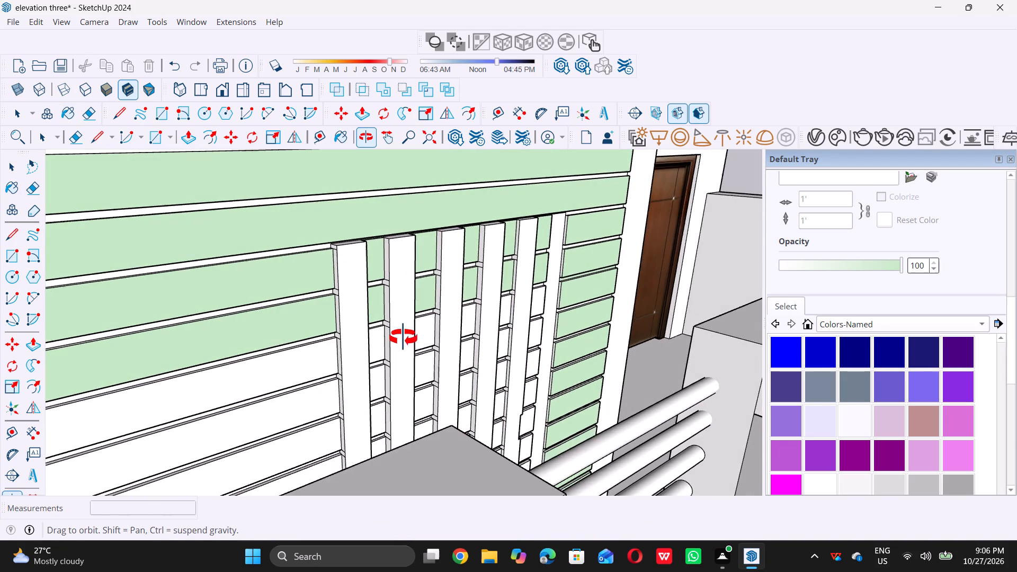
{"action": "middle_click_drag", "start_coordinate": [403, 337], "coordinate": [119, 324]}
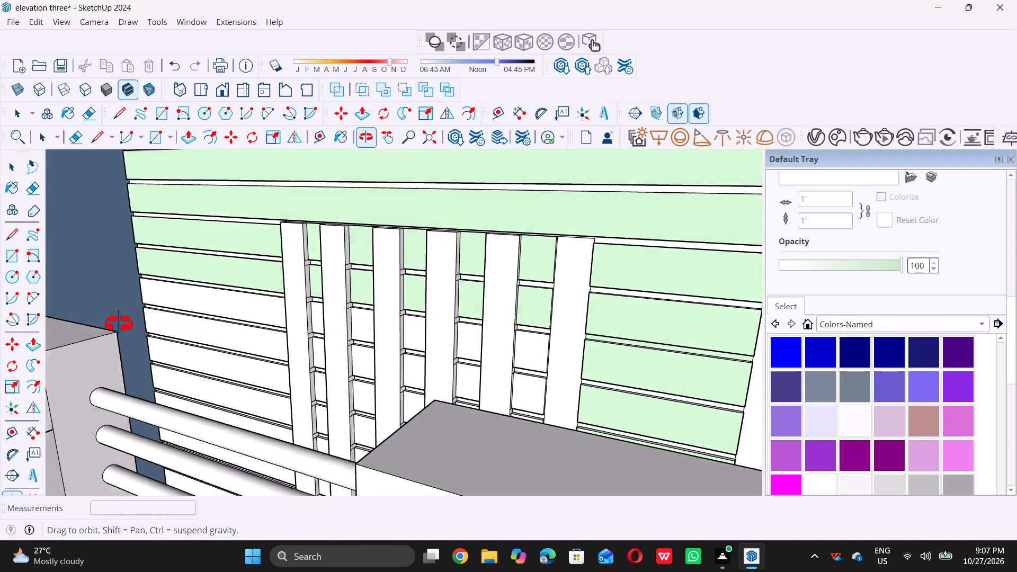
{"action": "middle_click_drag", "start_coordinate": [119, 324], "coordinate": [5, 327]}
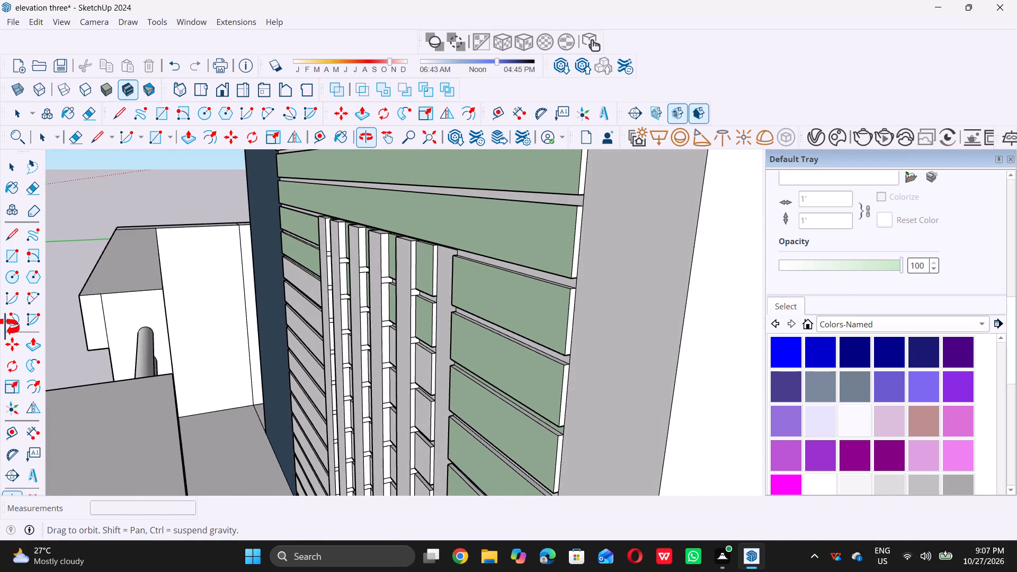
{"action": "middle_click_drag", "start_coordinate": [5, 327], "coordinate": [275, 317]}
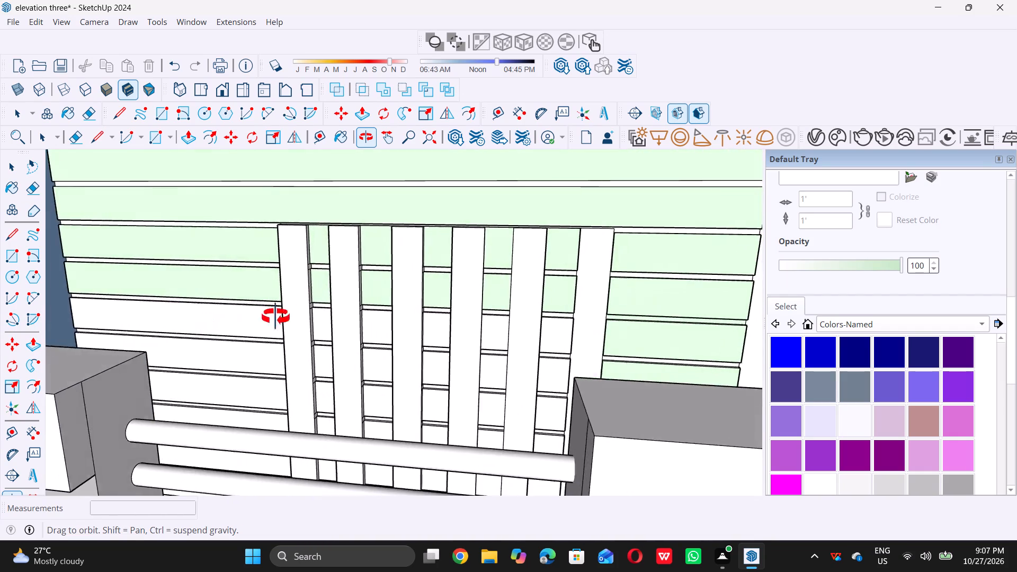
{"action": "middle_click_drag", "start_coordinate": [275, 317], "coordinate": [375, 315]}
{"action": "scroll", "coordinate": [380, 314], "scroll_direction": "down", "scroll_amount": 8}
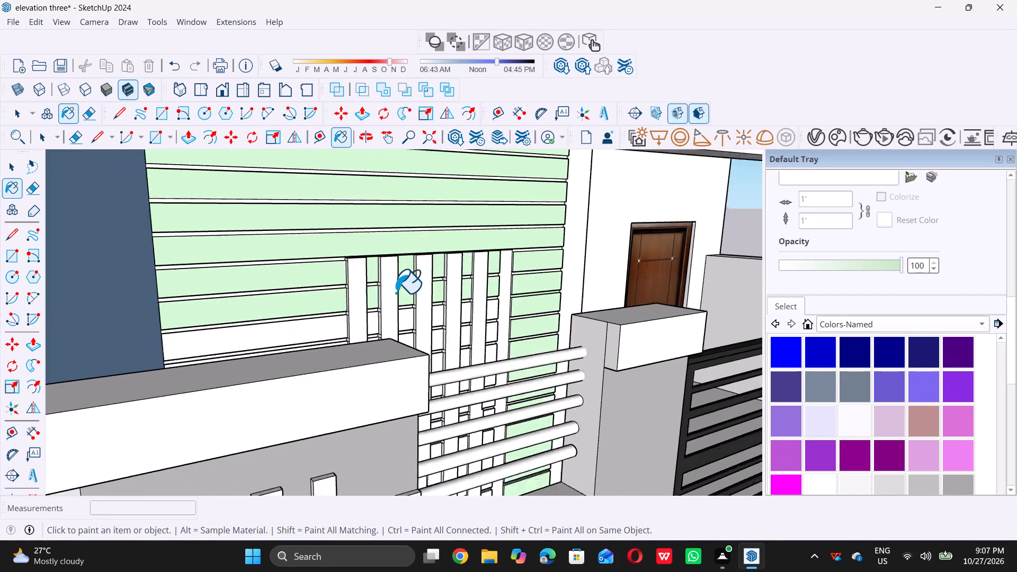
{"action": "scroll", "coordinate": [396, 292], "scroll_direction": "down", "scroll_amount": 6}
{"action": "middle_click_drag", "start_coordinate": [366, 308], "coordinate": [415, 334]}
{"action": "scroll", "coordinate": [401, 319], "scroll_direction": "up", "scroll_amount": 2}
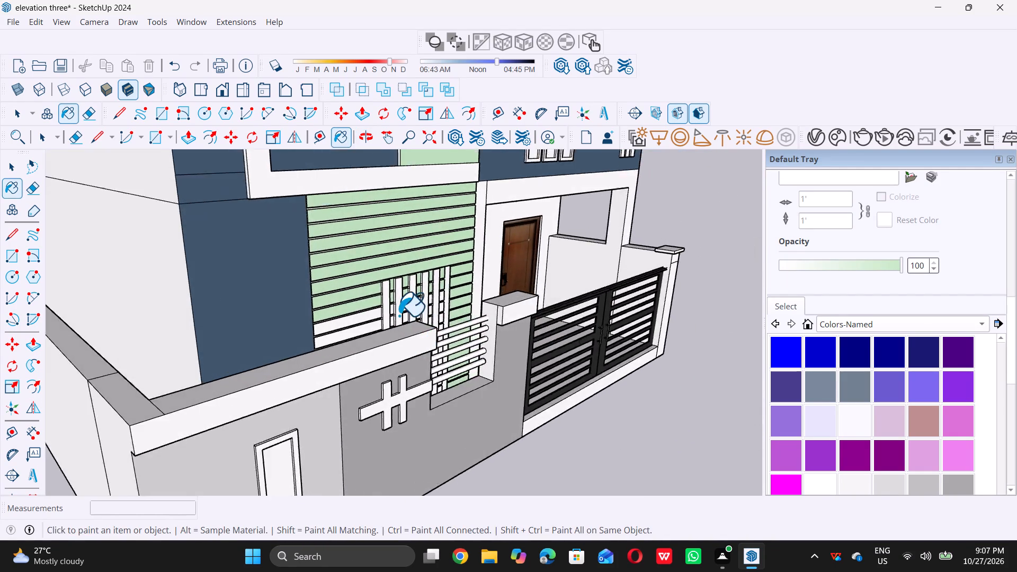
{"action": "scroll", "coordinate": [399, 315], "scroll_direction": "up", "scroll_amount": 12}
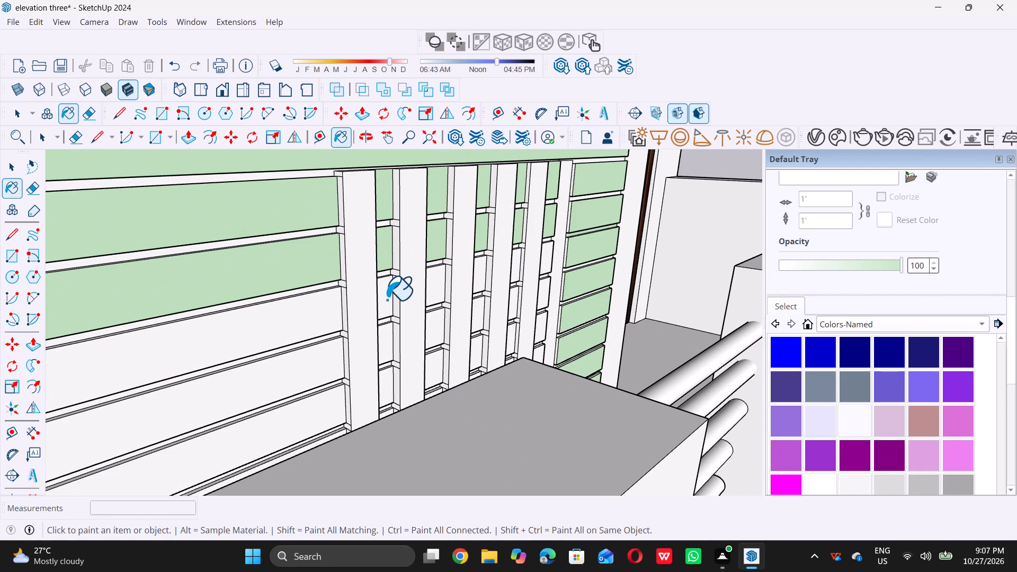
Paint the third and fourth rows of slat segments in all five gaps between the vertical bars pale green.
{"action": "triple_click", "coordinate": [387, 299]}
{"action": "triple_click", "coordinate": [432, 288]}
{"action": "left_click", "coordinate": [433, 288]}
{"action": "left_click", "coordinate": [436, 289]}
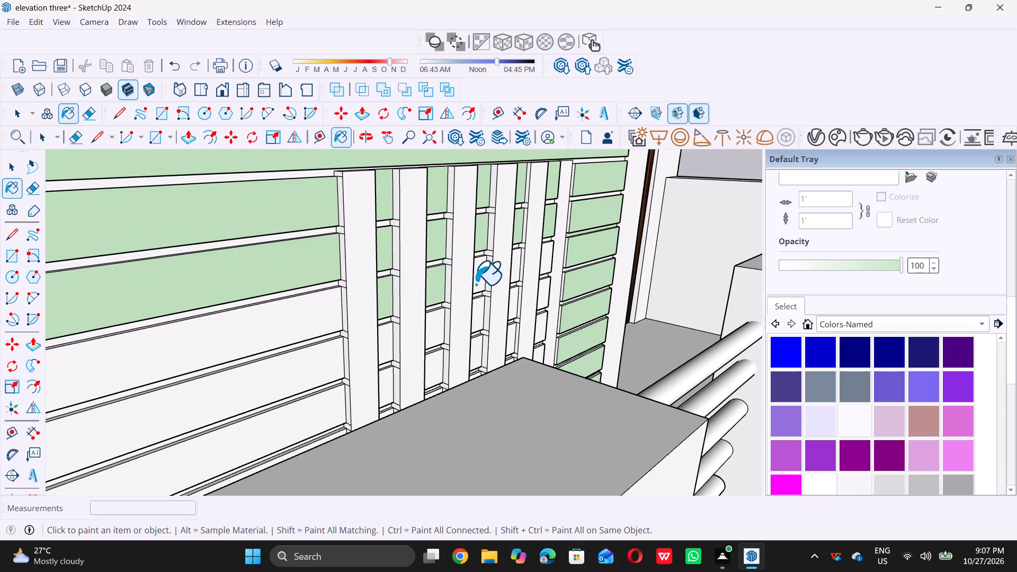
{"action": "triple_click", "coordinate": [479, 282]}
{"action": "double_click", "coordinate": [520, 277]}
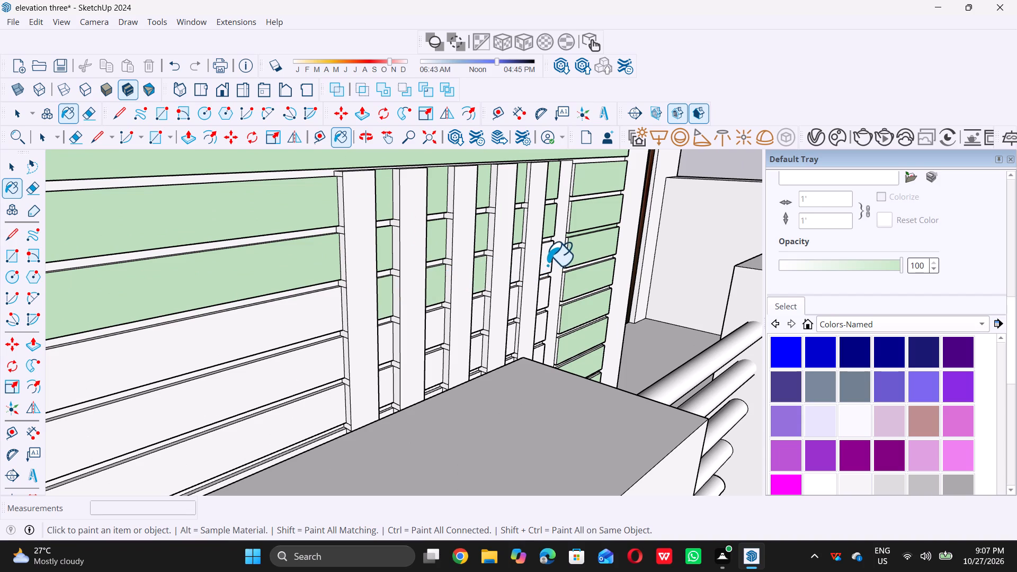
{"action": "double_click", "coordinate": [547, 265]}
{"action": "double_click", "coordinate": [516, 263]}
{"action": "triple_click", "coordinate": [515, 306]}
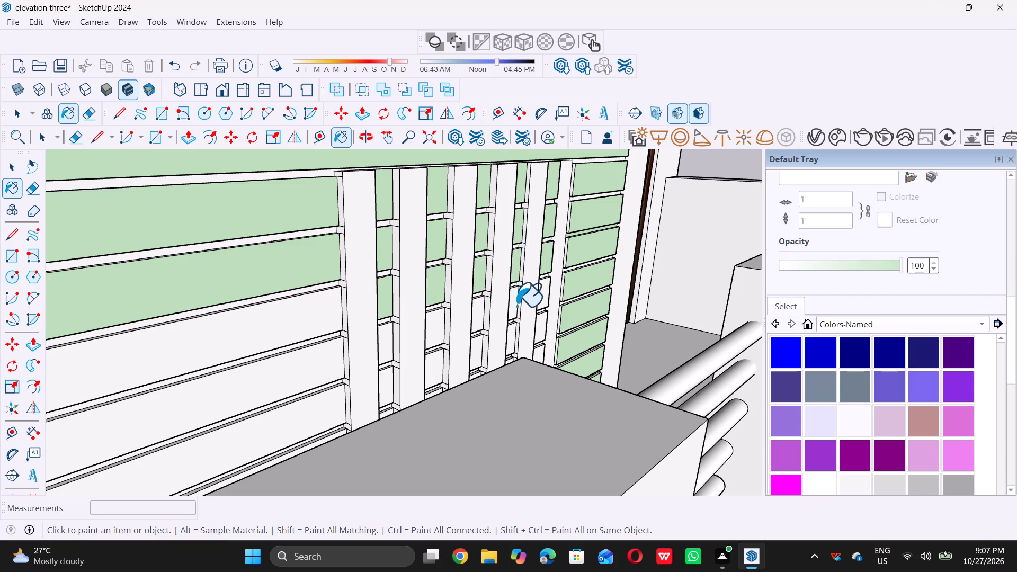
{"action": "triple_click", "coordinate": [543, 299]}
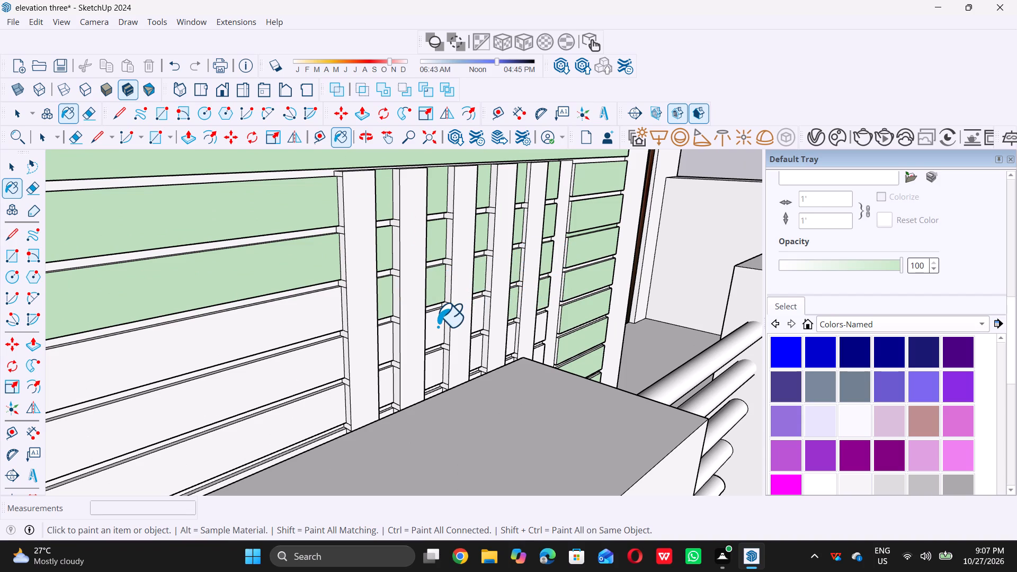
{"action": "left_click", "coordinate": [437, 326]}
{"action": "double_click", "coordinate": [479, 316]}
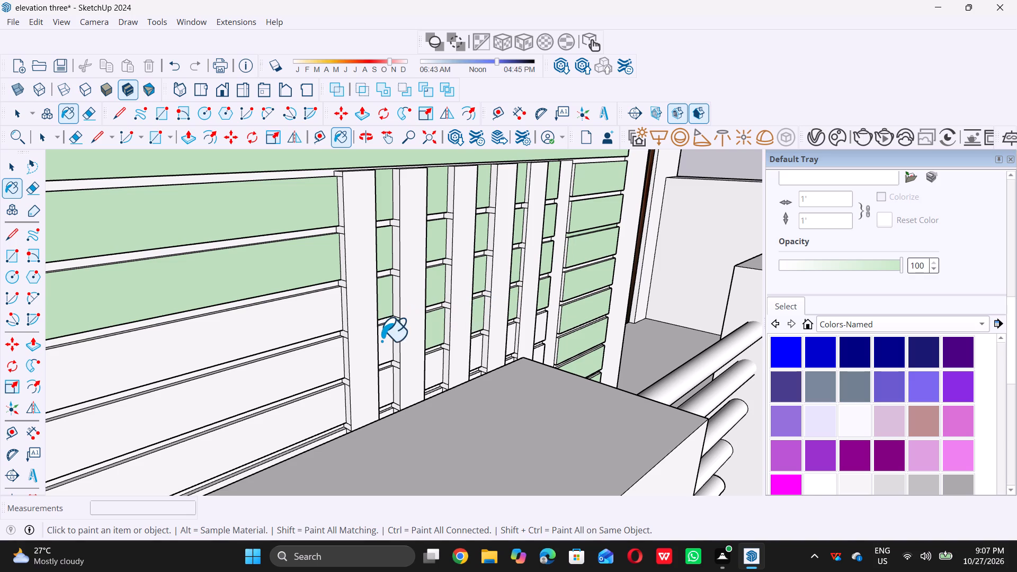
{"action": "double_click", "coordinate": [385, 342]}
Paint the next two white slats between the blue wall and the vertical bars pale green.
{"action": "left_click", "coordinate": [313, 324]}
{"action": "double_click", "coordinate": [316, 357]}
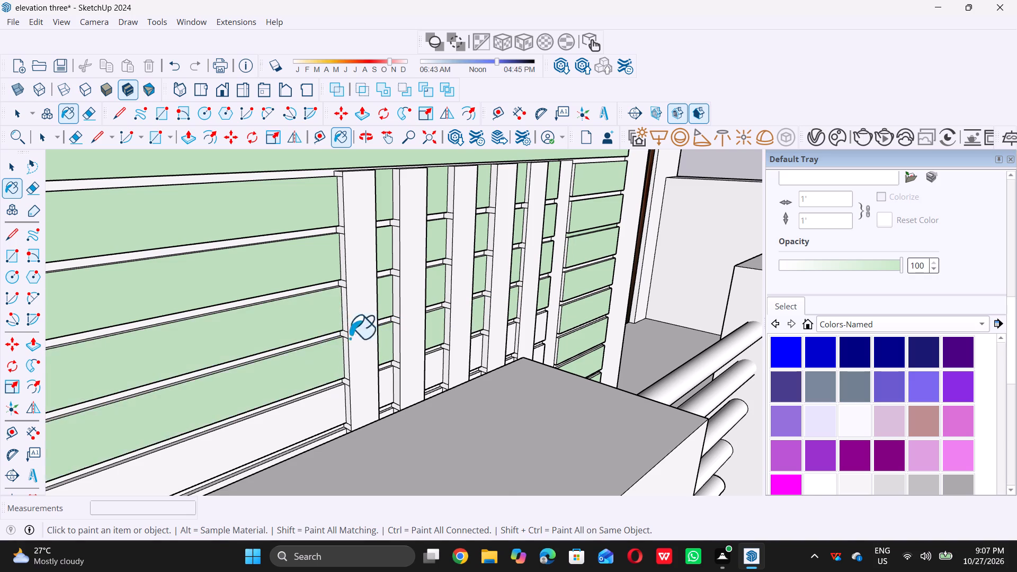
Paint the remaining slats between the blue wall and the vertical bars pale green, down to the base of the cladding.
{"action": "scroll", "coordinate": [352, 337], "scroll_direction": "down", "scroll_amount": 10}
{"action": "middle_click_drag", "start_coordinate": [258, 304], "coordinate": [340, 381]}
{"action": "scroll", "coordinate": [386, 490], "scroll_direction": "up", "scroll_amount": 9}
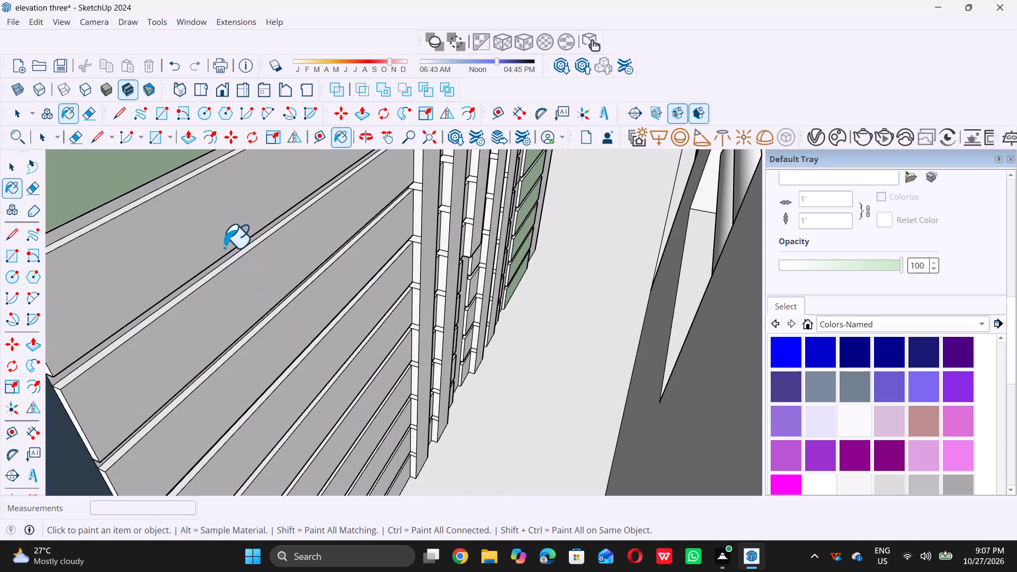
{"action": "triple_click", "coordinate": [224, 244]}
{"action": "double_click", "coordinate": [262, 271]}
{"action": "left_click", "coordinate": [286, 329]}
{"action": "left_click", "coordinate": [320, 371]}
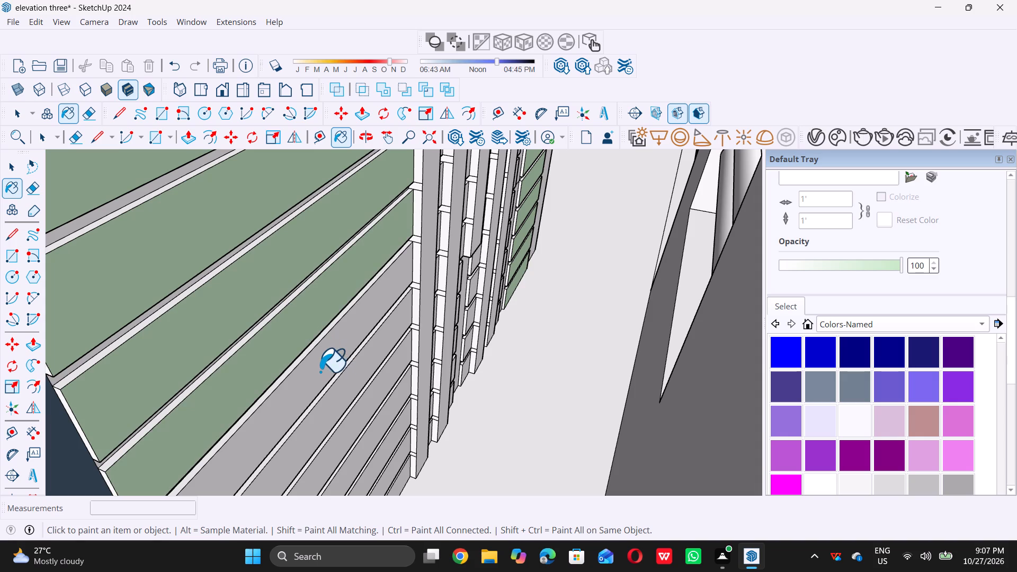
{"action": "left_click", "coordinate": [345, 403]}
{"action": "double_click", "coordinate": [358, 422]}
{"action": "left_click", "coordinate": [375, 442]}
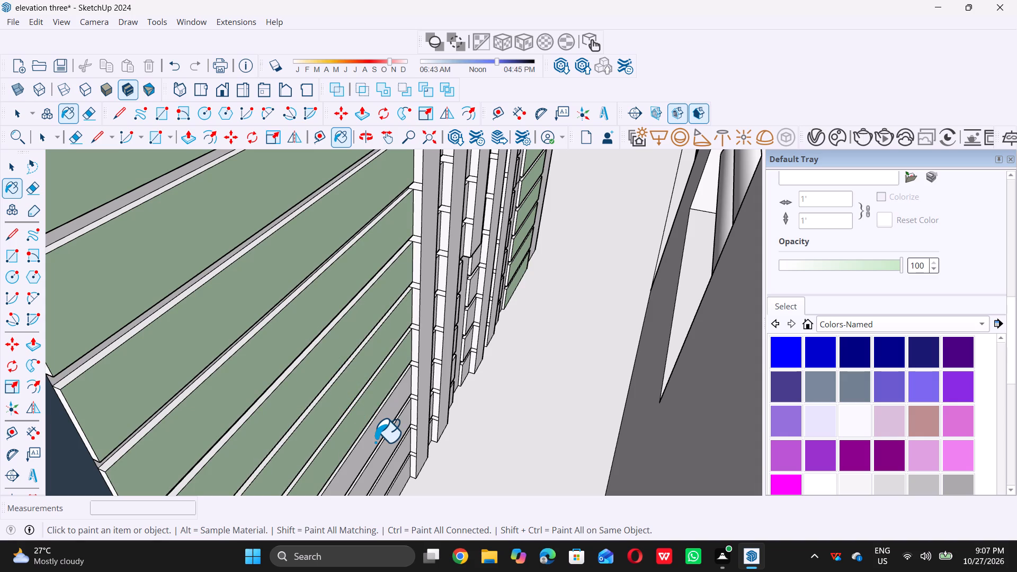
{"action": "double_click", "coordinate": [388, 453]}
{"action": "scroll", "coordinate": [394, 470], "scroll_direction": "up", "scroll_amount": 5}
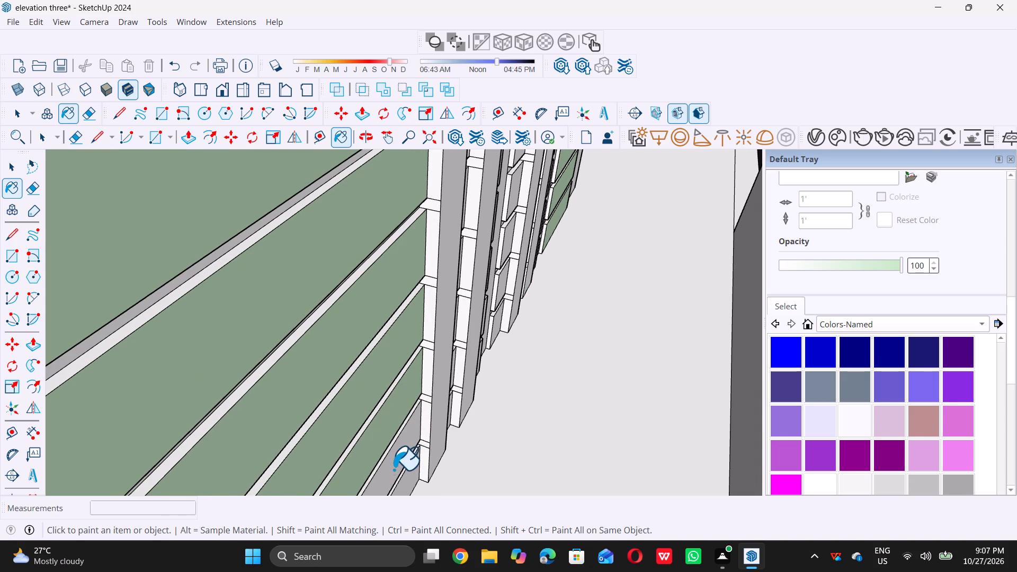
{"action": "left_click", "coordinate": [394, 469]}
{"action": "left_click", "coordinate": [414, 485]}
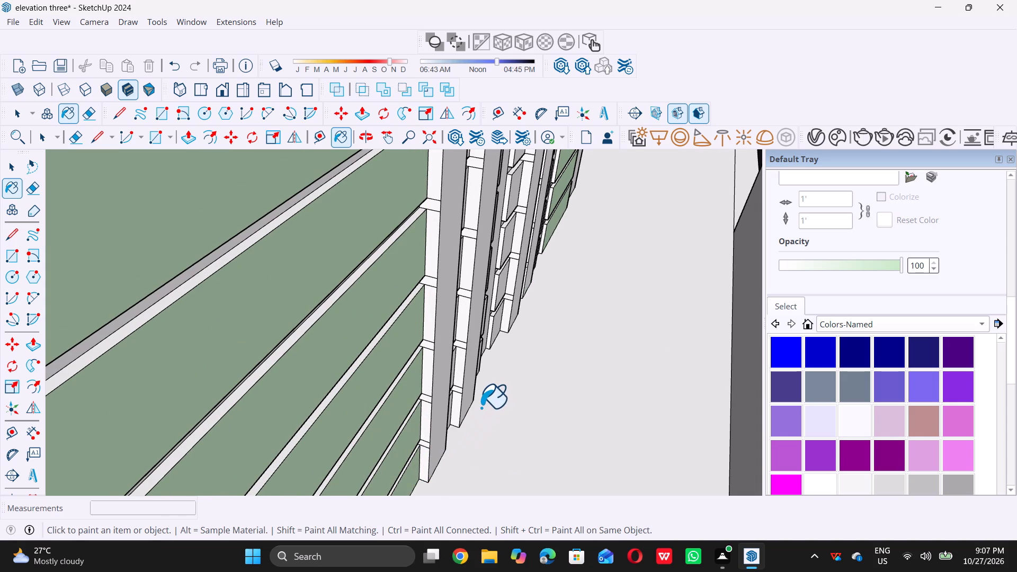
Paint the lower slat segments near the base pale green in the three gaps between the bars nearest the blue wall.
{"action": "middle_click_drag", "start_coordinate": [478, 386], "coordinate": [413, 386]}
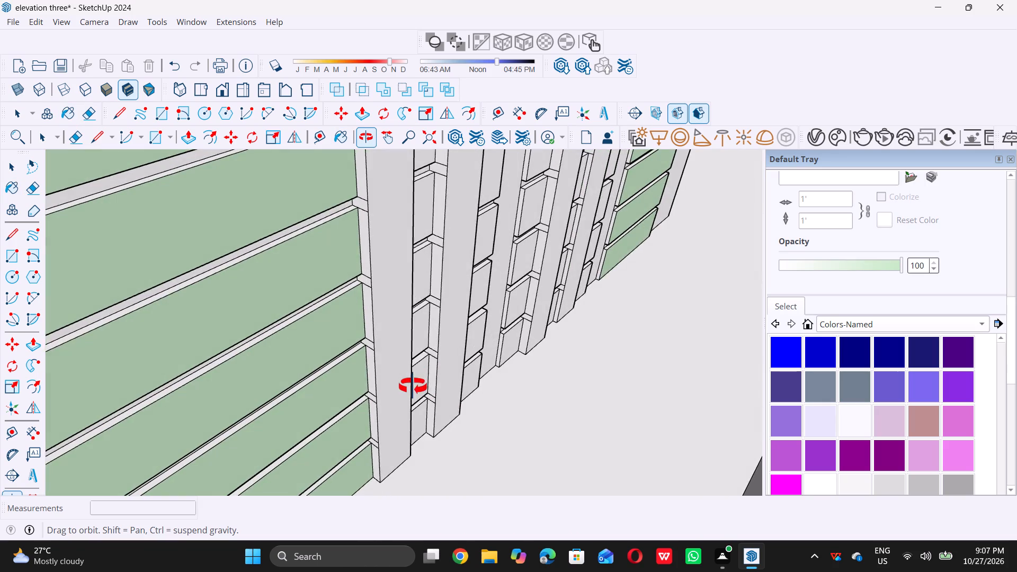
{"action": "middle_click_drag", "start_coordinate": [413, 386], "coordinate": [403, 389]}
{"action": "scroll", "coordinate": [431, 411], "scroll_direction": "up", "scroll_amount": 4}
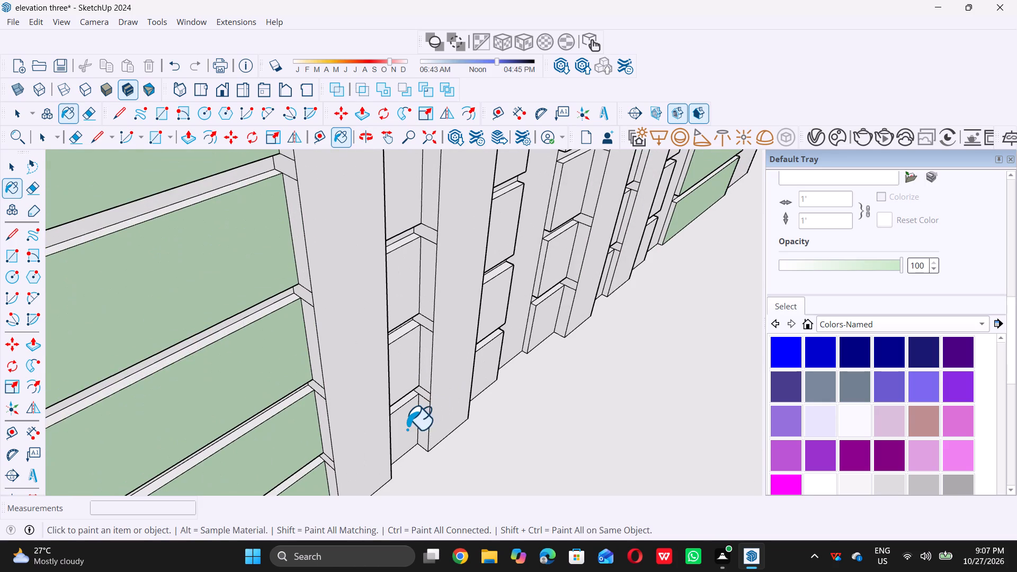
{"action": "triple_click", "coordinate": [405, 432]}
{"action": "double_click", "coordinate": [402, 382]}
{"action": "double_click", "coordinate": [393, 316]}
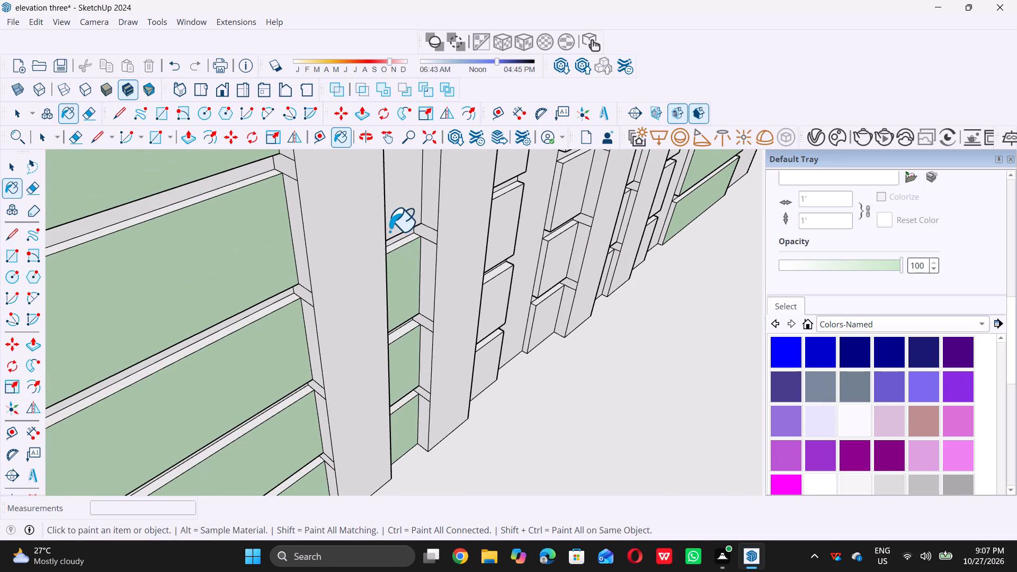
{"action": "double_click", "coordinate": [390, 218]}
{"action": "double_click", "coordinate": [510, 168]}
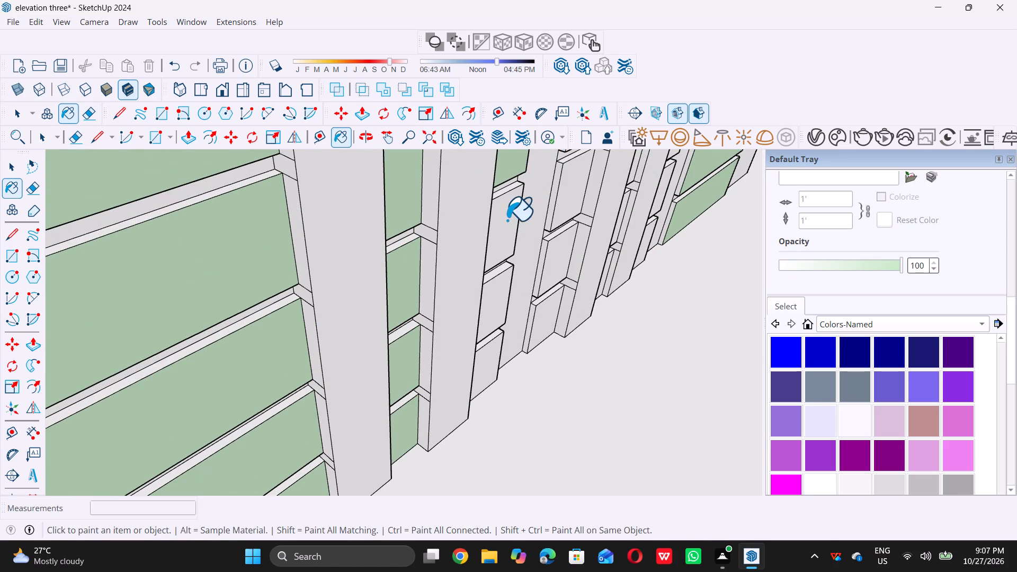
{"action": "left_click", "coordinate": [507, 221]}
{"action": "triple_click", "coordinate": [555, 209]}
{"action": "left_click", "coordinate": [557, 209]}
{"action": "triple_click", "coordinate": [558, 265]}
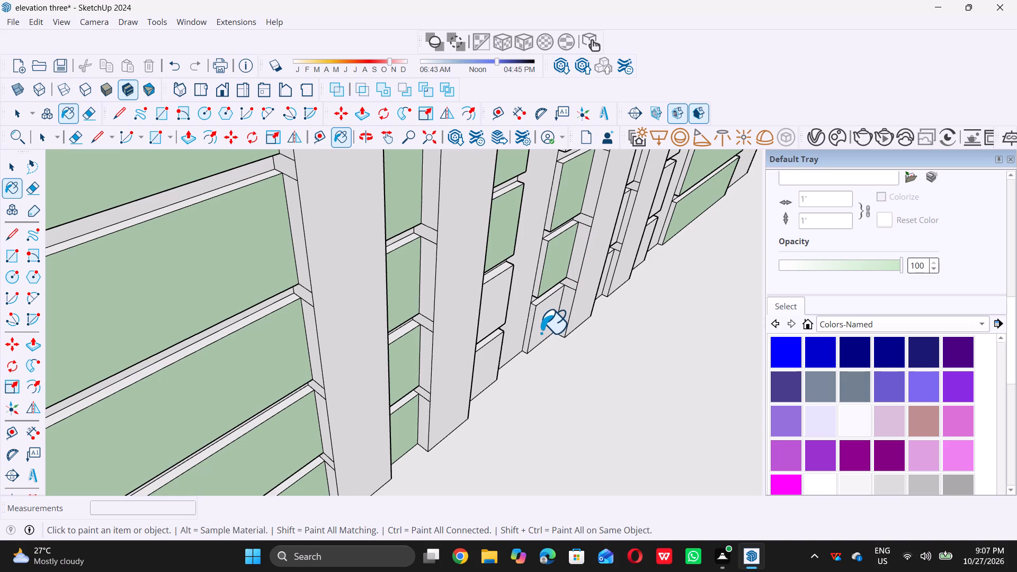
{"action": "double_click", "coordinate": [480, 319]}
{"action": "triple_click", "coordinate": [485, 357]}
Paint the middle slat segments in the gap nearest the blue wall pale green, undoing the accidental fill on the adjoining vertical bar.
{"action": "scroll", "coordinate": [457, 445], "scroll_direction": "down", "scroll_amount": 2}
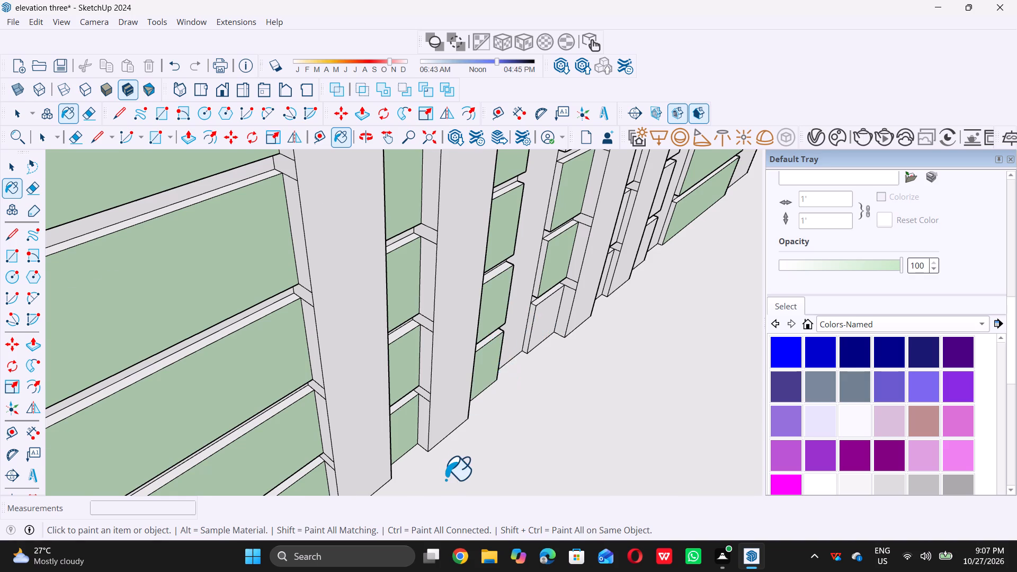
{"action": "scroll", "coordinate": [445, 479], "scroll_direction": "down", "scroll_amount": 9}
{"action": "scroll", "coordinate": [479, 424], "scroll_direction": "down", "scroll_amount": 12}
{"action": "scroll", "coordinate": [476, 390], "scroll_direction": "up", "scroll_amount": 1}
{"action": "scroll", "coordinate": [476, 389], "scroll_direction": "down", "scroll_amount": 4}
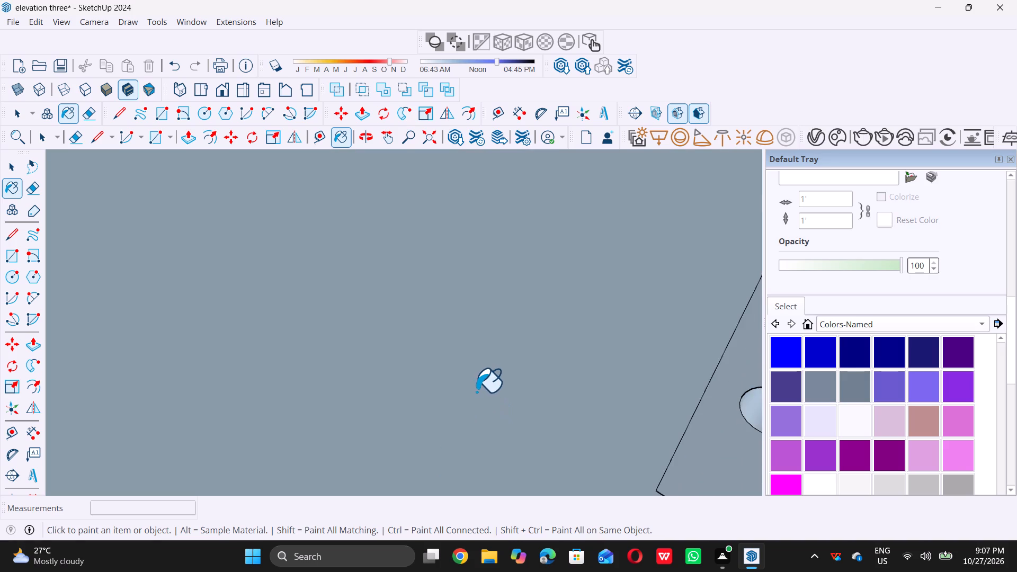
{"action": "scroll", "coordinate": [476, 391], "scroll_direction": "down", "scroll_amount": 20}
{"action": "scroll", "coordinate": [476, 391], "scroll_direction": "down", "scroll_amount": 11}
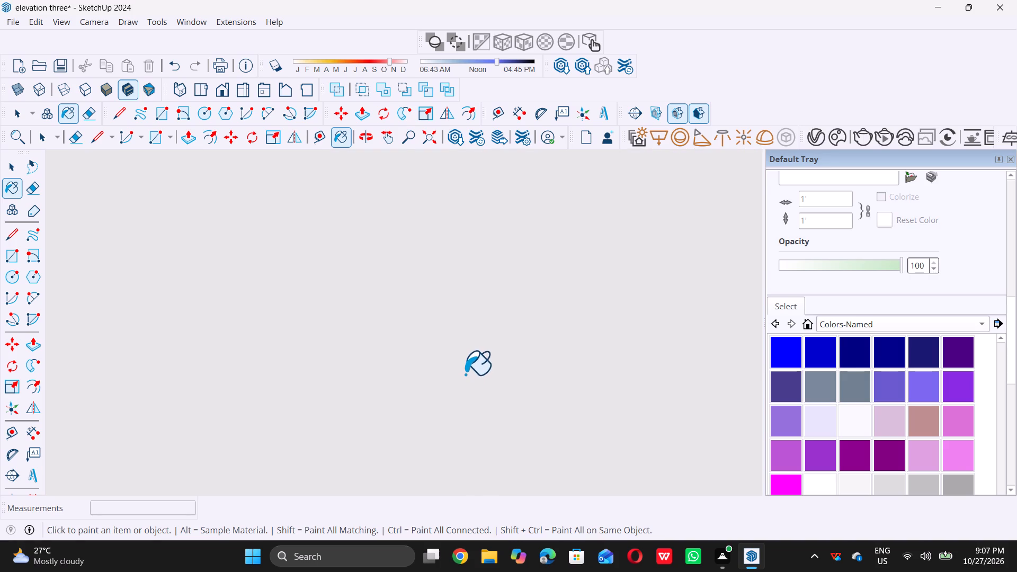
{"action": "scroll", "coordinate": [465, 374], "scroll_direction": "down", "scroll_amount": 20}
{"action": "scroll", "coordinate": [465, 374], "scroll_direction": "down", "scroll_amount": 11}
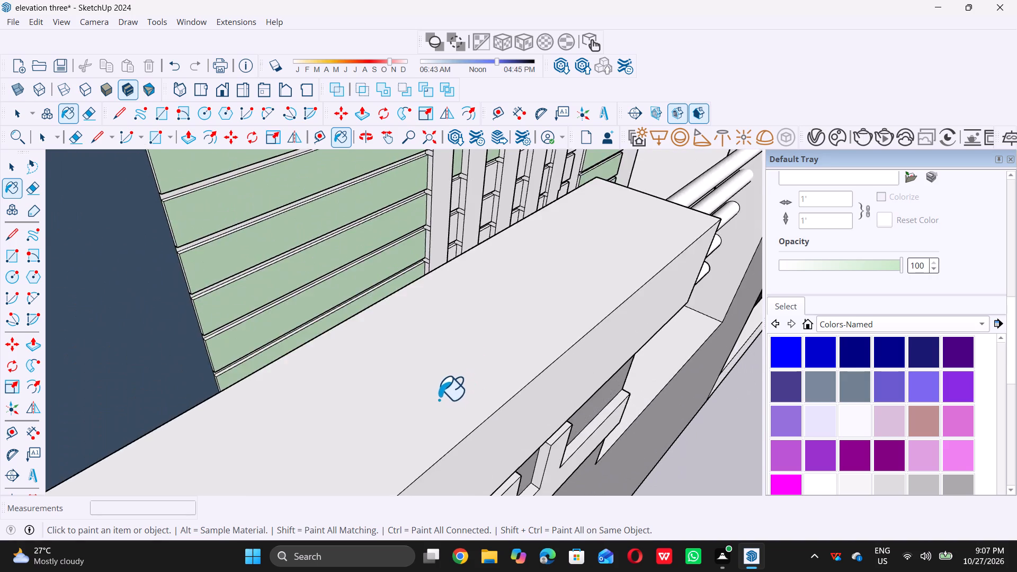
{"action": "scroll", "coordinate": [439, 399], "scroll_direction": "down", "scroll_amount": 3}
{"action": "middle_click_drag", "start_coordinate": [454, 290], "coordinate": [486, 338]}
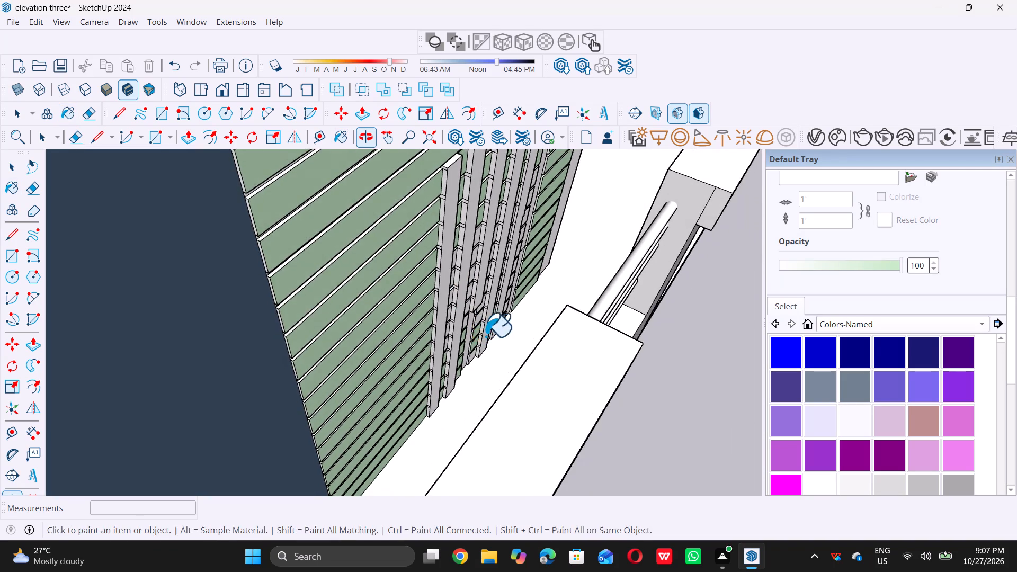
{"action": "scroll", "coordinate": [484, 318], "scroll_direction": "up", "scroll_amount": 9}
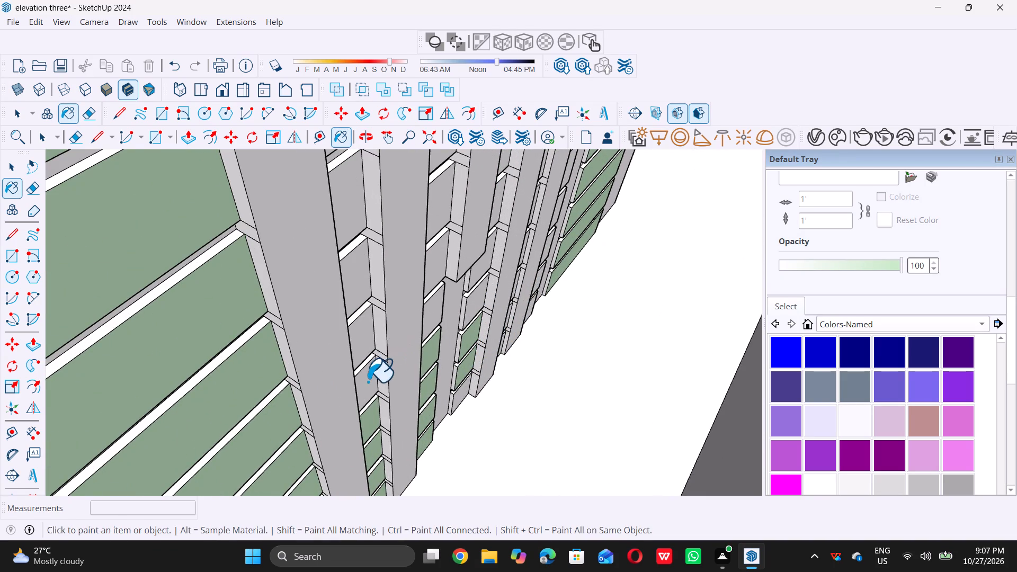
{"action": "double_click", "coordinate": [369, 380]}
{"action": "double_click", "coordinate": [352, 342]}
{"action": "double_click", "coordinate": [352, 303]}
{"action": "double_click", "coordinate": [330, 219]}
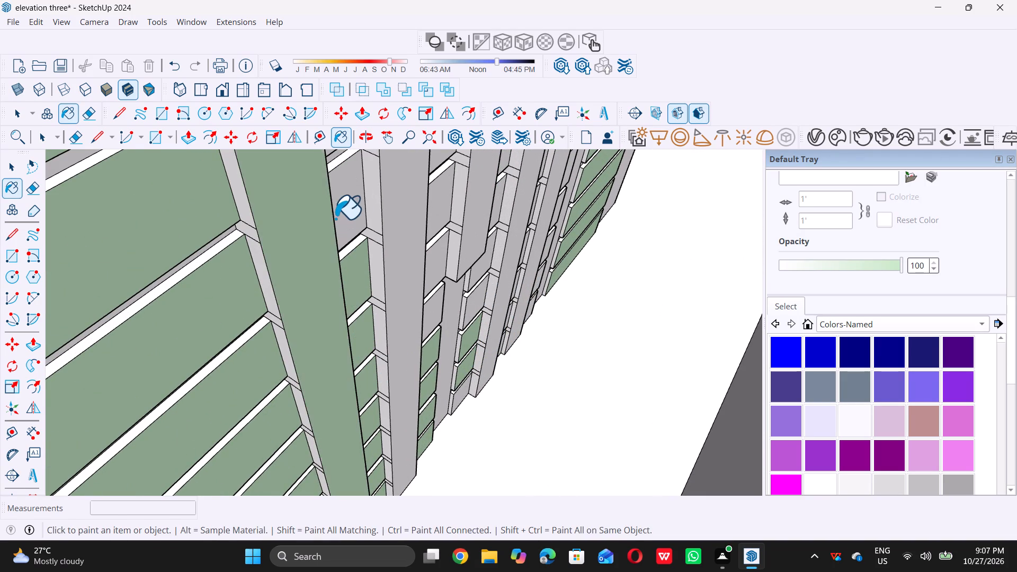
{"action": "key", "text": "ctrl+z"}
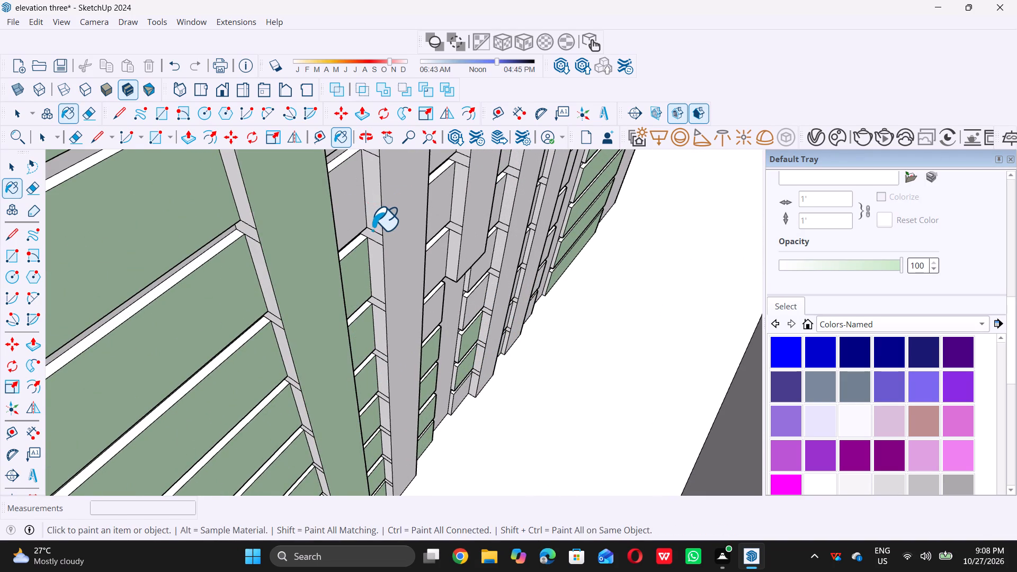
{"action": "left_click", "coordinate": [347, 205]}
Paint the leftover slat segments in the two gaps nearest the blue wall, plus one in the third gap, pale green.
{"action": "left_click", "coordinate": [438, 204]}
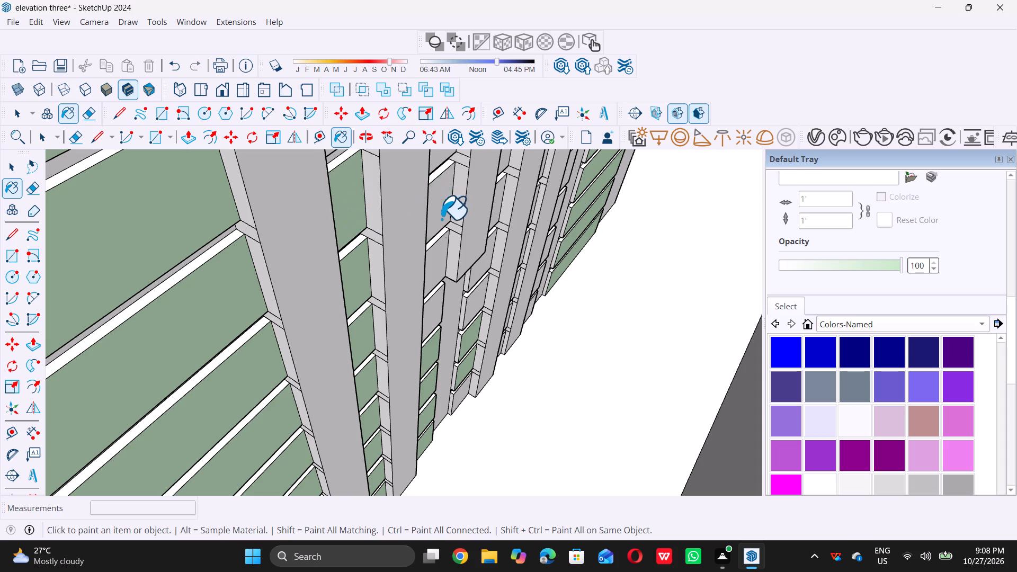
{"action": "left_click", "coordinate": [438, 312]}
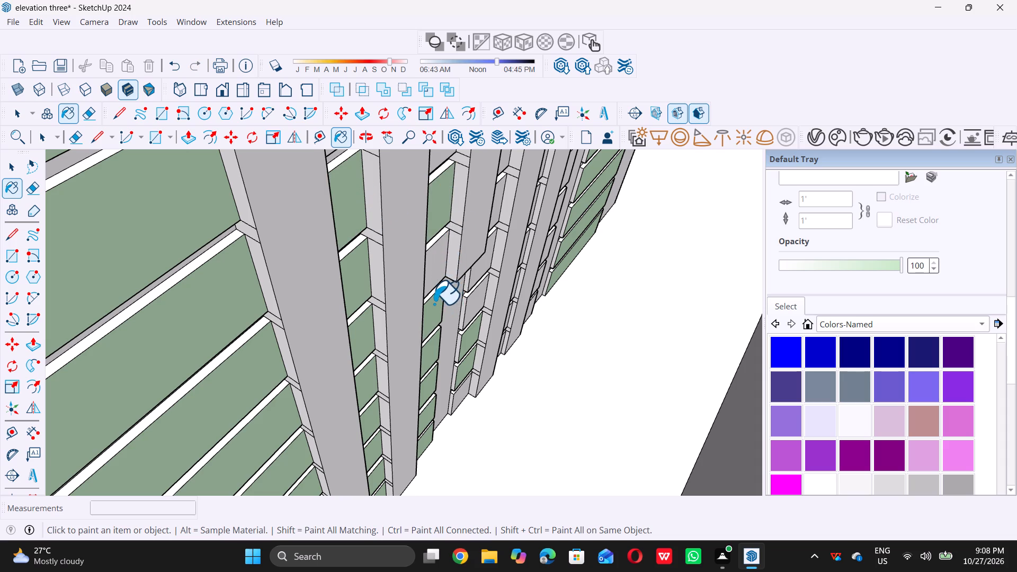
{"action": "scroll", "coordinate": [442, 264], "scroll_direction": "up", "scroll_amount": 4}
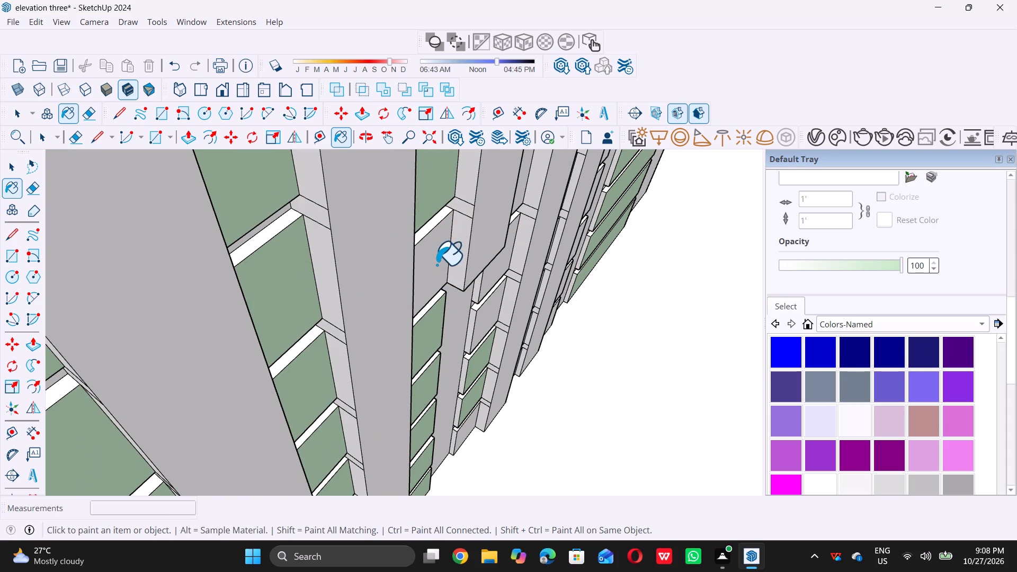
{"action": "left_click", "coordinate": [433, 264]}
{"action": "scroll", "coordinate": [319, 326], "scroll_direction": "down", "scroll_amount": 9}
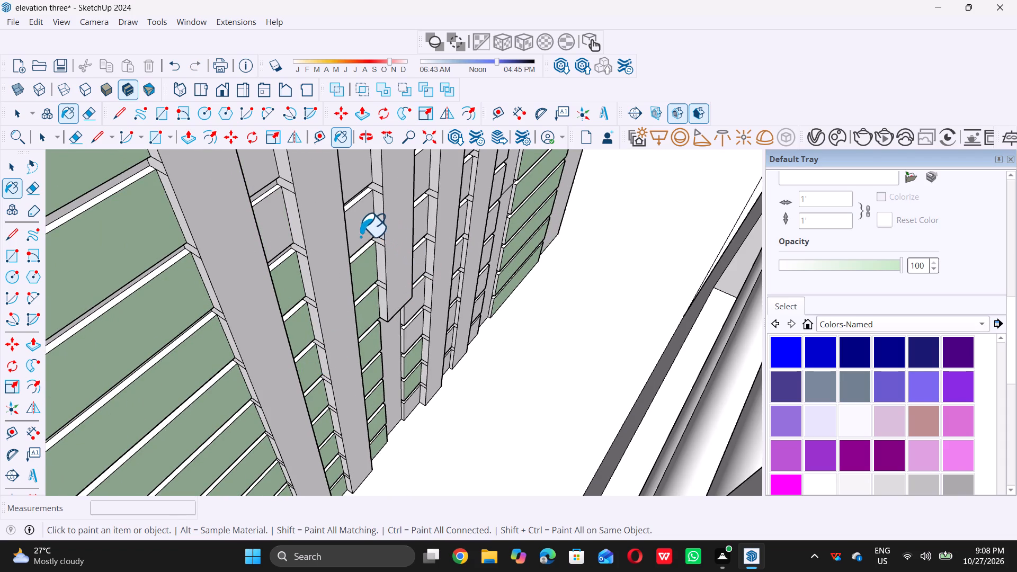
{"action": "double_click", "coordinate": [361, 231]}
{"action": "scroll", "coordinate": [321, 209], "scroll_direction": "up", "scroll_amount": 4}
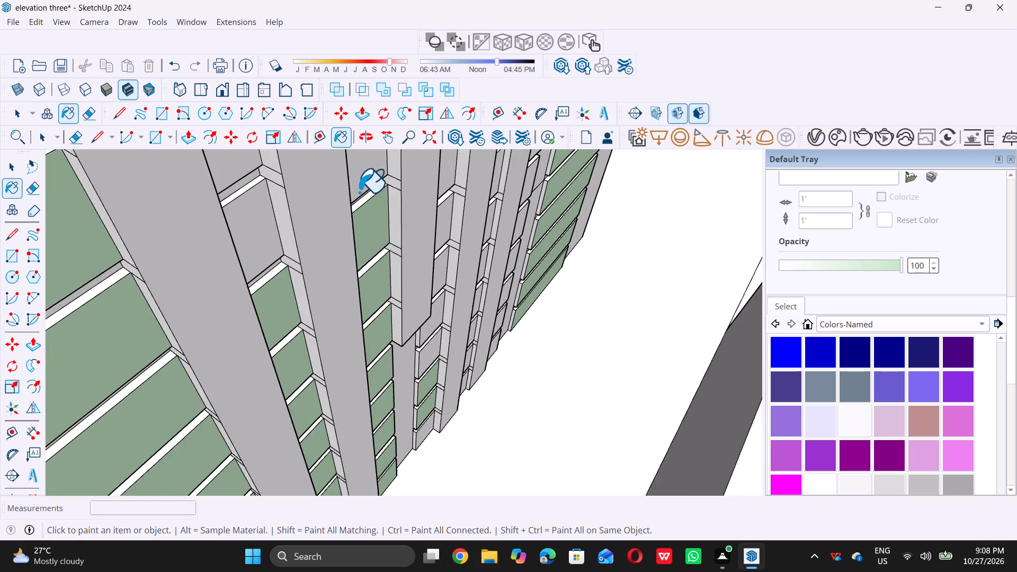
{"action": "scroll", "coordinate": [374, 181], "scroll_direction": "up", "scroll_amount": 1}
{"action": "double_click", "coordinate": [374, 180]}
{"action": "left_click", "coordinate": [239, 246]}
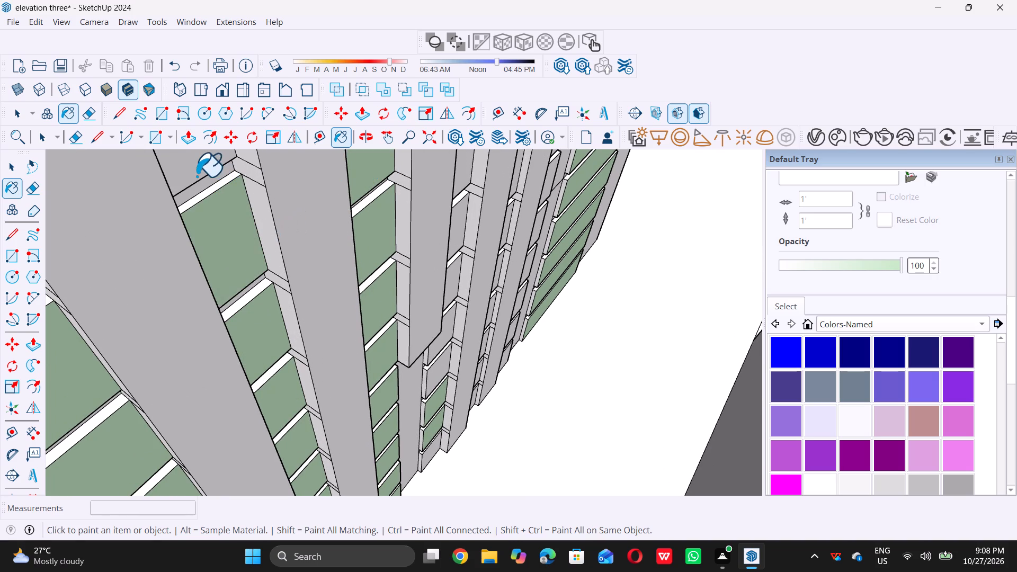
{"action": "left_click", "coordinate": [188, 172]}
{"action": "scroll", "coordinate": [185, 289], "scroll_direction": "down", "scroll_amount": 12}
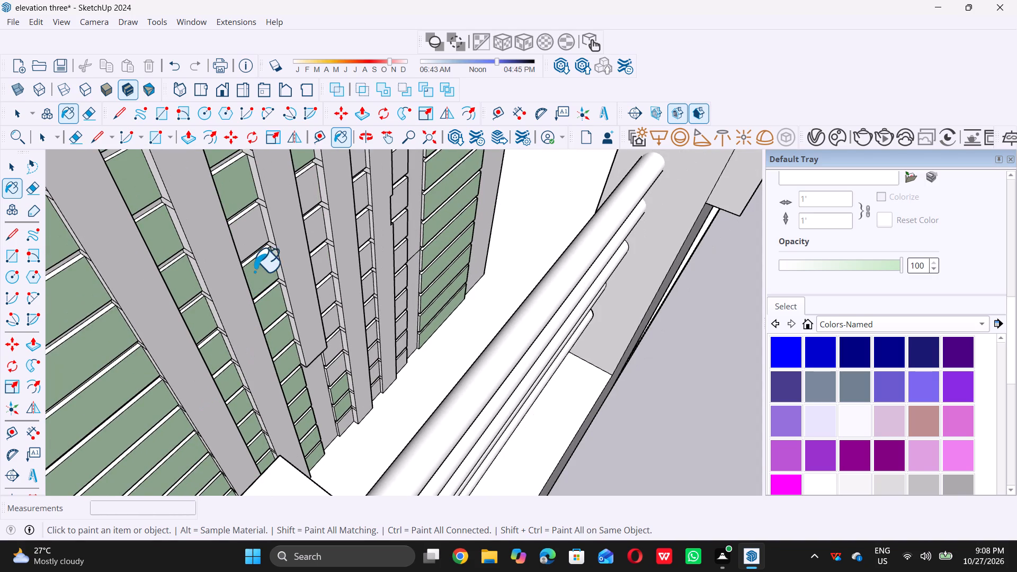
{"action": "left_click", "coordinate": [247, 237]}
{"action": "left_click", "coordinate": [309, 209]}
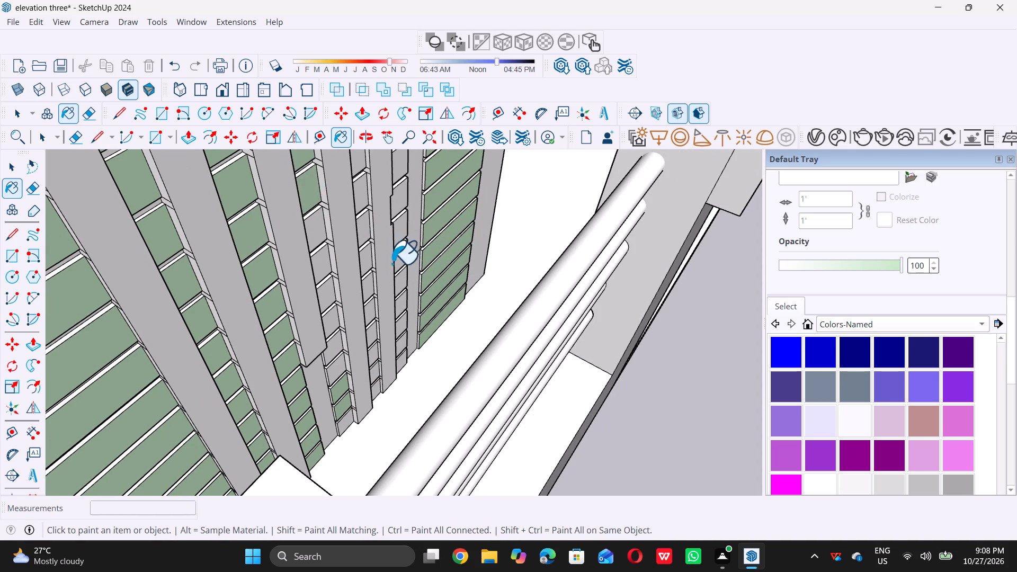
Paint the middle slat segments in the fifth gap, nearest the door side, pale green.
{"action": "scroll", "coordinate": [397, 284], "scroll_direction": "up", "scroll_amount": 5}
{"action": "double_click", "coordinate": [404, 282]}
{"action": "left_click", "coordinate": [402, 235]}
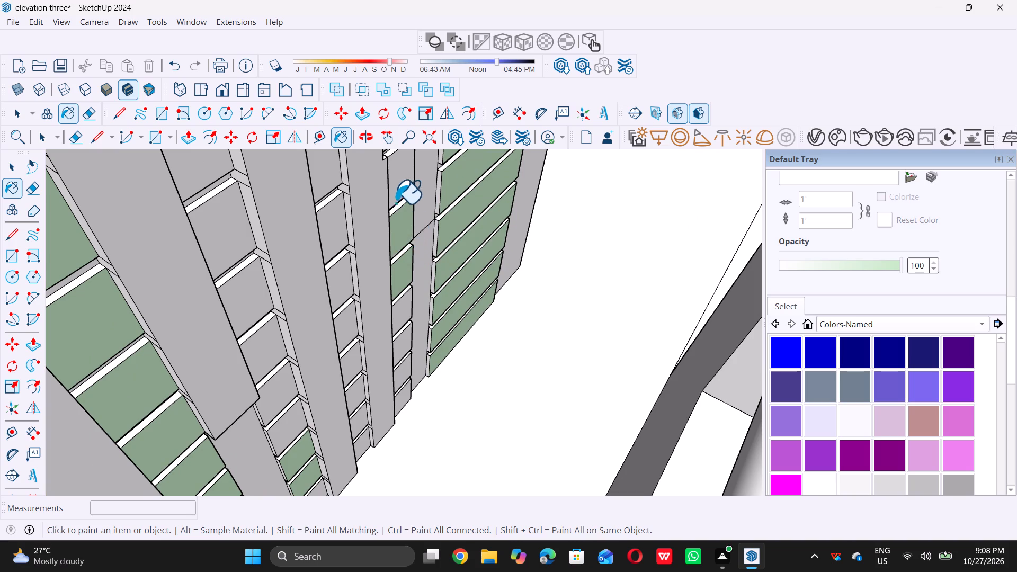
{"action": "left_click", "coordinate": [406, 184]}
{"action": "left_click", "coordinate": [402, 316]}
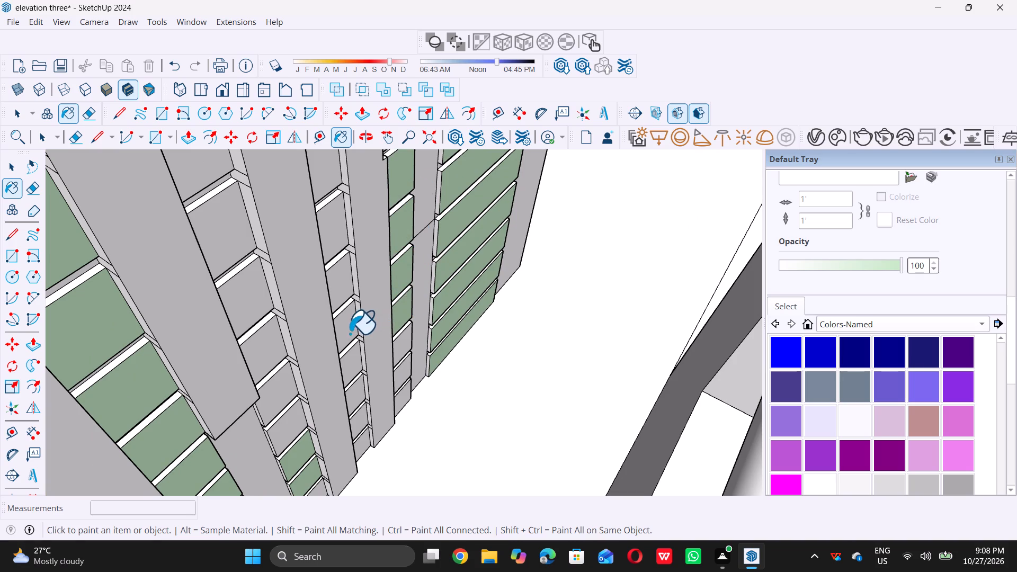
Paint the middle slat segments in the fourth gap between the vertical bars pale green.
{"action": "double_click", "coordinate": [350, 333]}
{"action": "left_click", "coordinate": [333, 279]}
{"action": "left_click", "coordinate": [333, 275]}
{"action": "double_click", "coordinate": [326, 236]}
{"action": "left_click", "coordinate": [325, 192]}
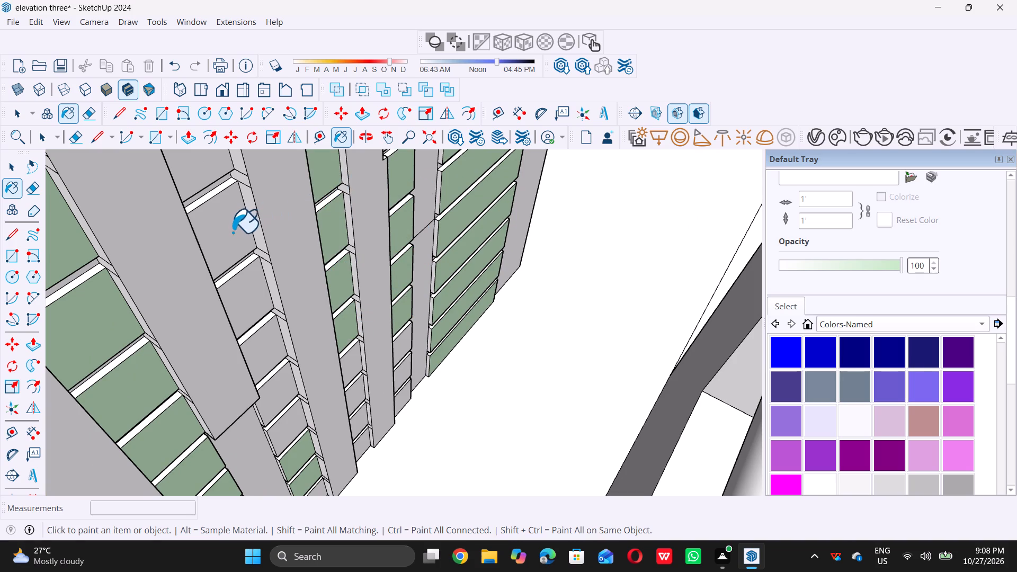
Paint the middle slat segments in the third gap between the vertical bars pale green.
{"action": "double_click", "coordinate": [231, 232]}
{"action": "left_click", "coordinate": [199, 177]}
{"action": "left_click", "coordinate": [242, 308]}
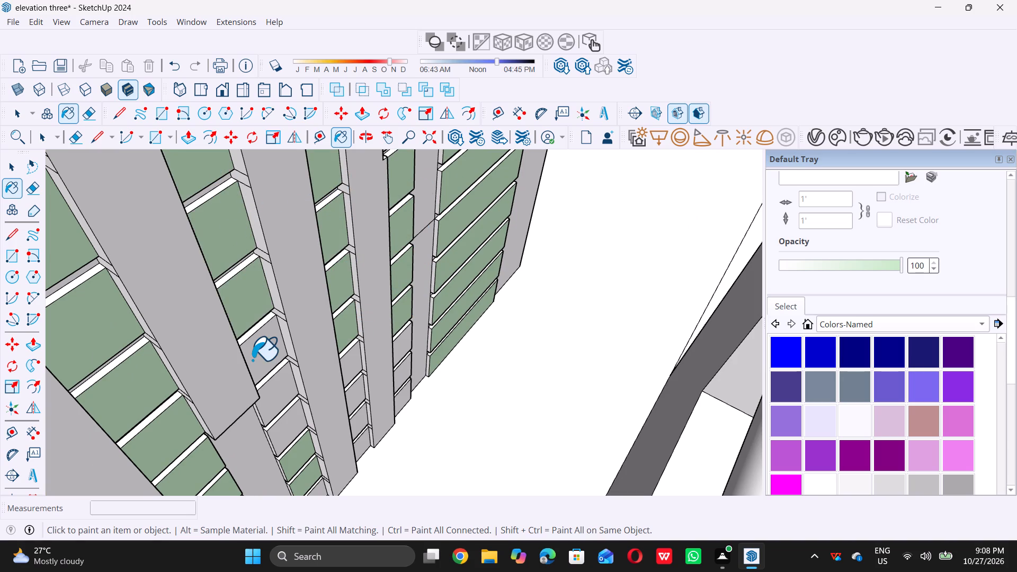
{"action": "left_click", "coordinate": [252, 360]}
{"action": "left_click", "coordinate": [254, 363]}
{"action": "triple_click", "coordinate": [285, 435]}
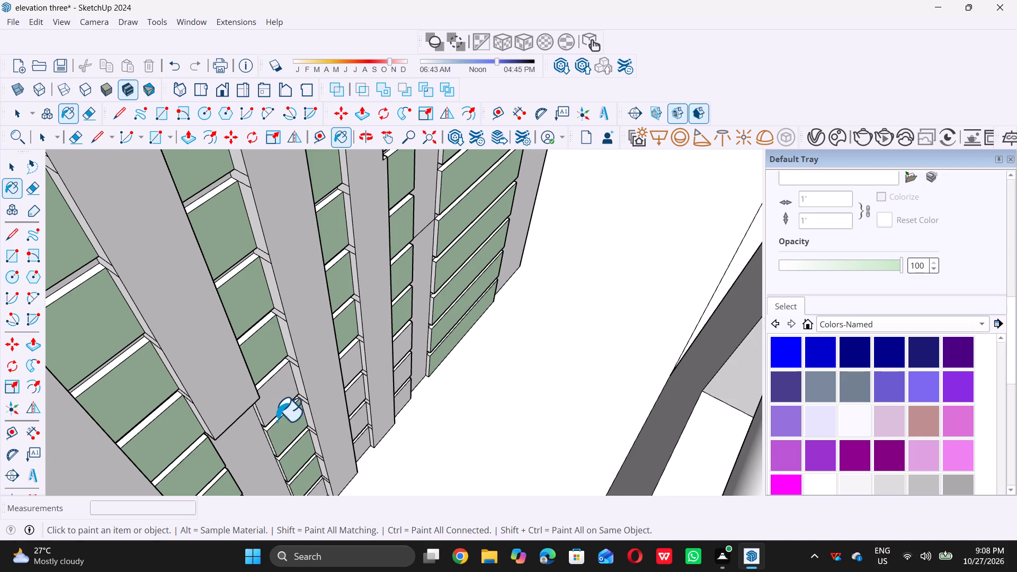
{"action": "left_click", "coordinate": [274, 409]}
Paint the lowest slat segments in the fourth and fifth gaps, behind the boundary wall's horizontal pipes, pale green.
{"action": "scroll", "coordinate": [252, 385], "scroll_direction": "down", "scroll_amount": 6}
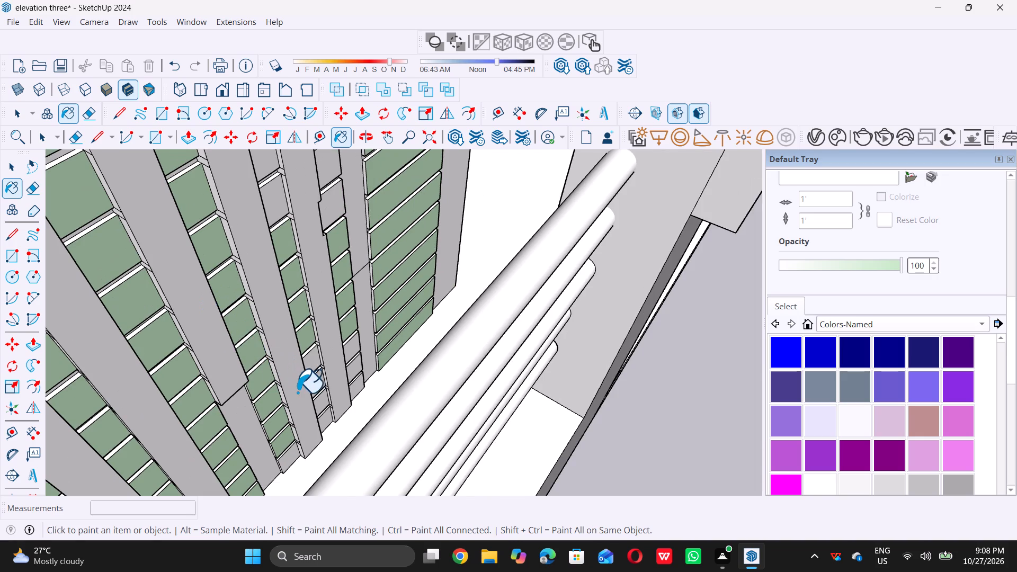
{"action": "scroll", "coordinate": [302, 397], "scroll_direction": "up", "scroll_amount": 1}
{"action": "middle_click_drag", "start_coordinate": [281, 405], "coordinate": [257, 330]}
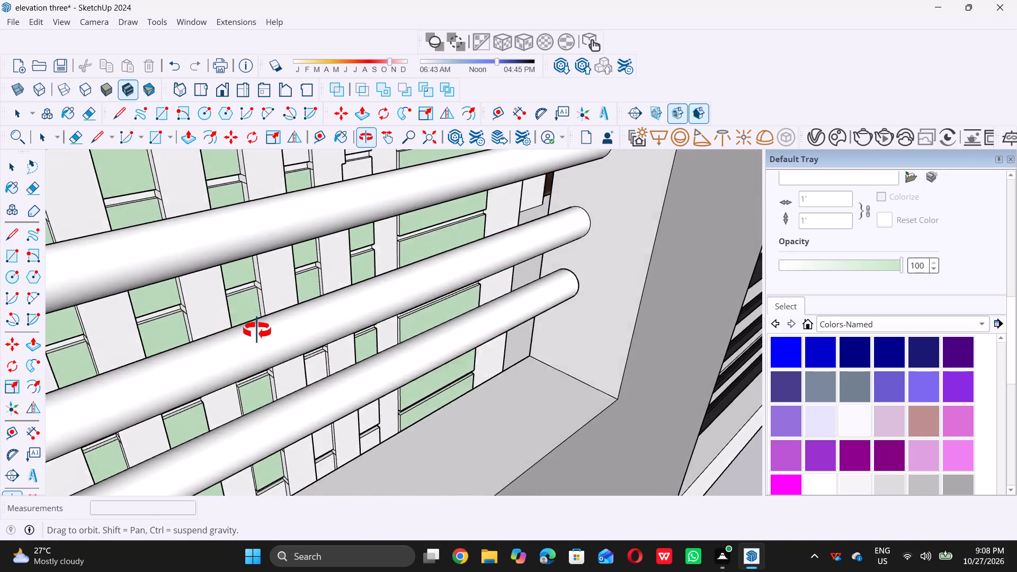
{"action": "middle_click_drag", "start_coordinate": [257, 330], "coordinate": [324, 391]}
{"action": "scroll", "coordinate": [309, 403], "scroll_direction": "up", "scroll_amount": 9}
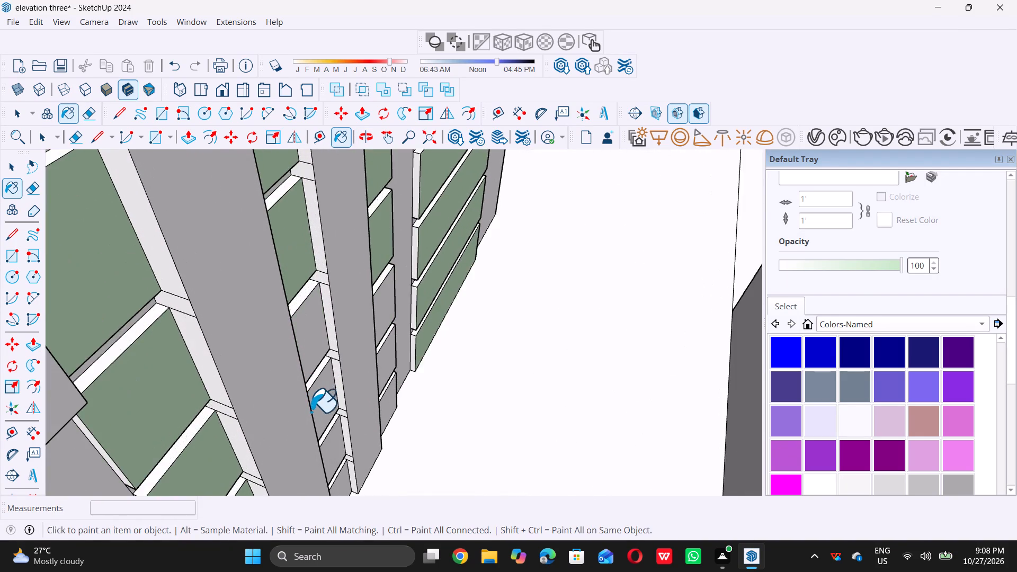
{"action": "scroll", "coordinate": [310, 405], "scroll_direction": "up", "scroll_amount": 5}
{"action": "left_click", "coordinate": [314, 304]}
{"action": "left_click_drag", "start_coordinate": [311, 319], "coordinate": [311, 326]}
{"action": "left_click", "coordinate": [319, 403]}
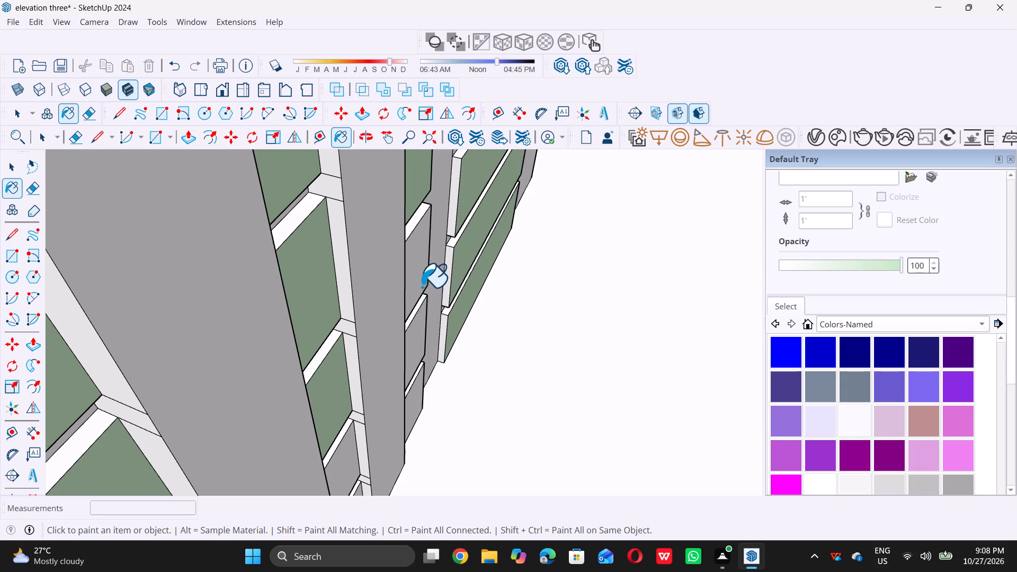
{"action": "left_click", "coordinate": [422, 287]}
{"action": "triple_click", "coordinate": [424, 345]}
{"action": "scroll", "coordinate": [426, 398], "scroll_direction": "up", "scroll_amount": 4}
{"action": "triple_click", "coordinate": [416, 402]}
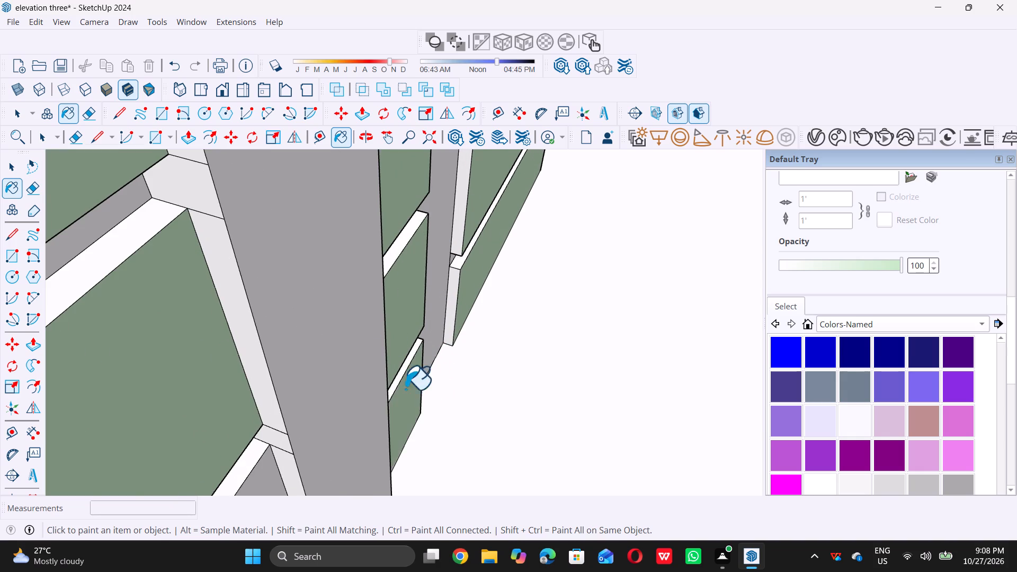
{"action": "scroll", "coordinate": [361, 322], "scroll_direction": "down", "scroll_amount": 5}
{"action": "left_click", "coordinate": [297, 444]}
{"action": "scroll", "coordinate": [298, 425], "scroll_direction": "down", "scroll_amount": 5}
{"action": "scroll", "coordinate": [299, 447], "scroll_direction": "up", "scroll_amount": 4}
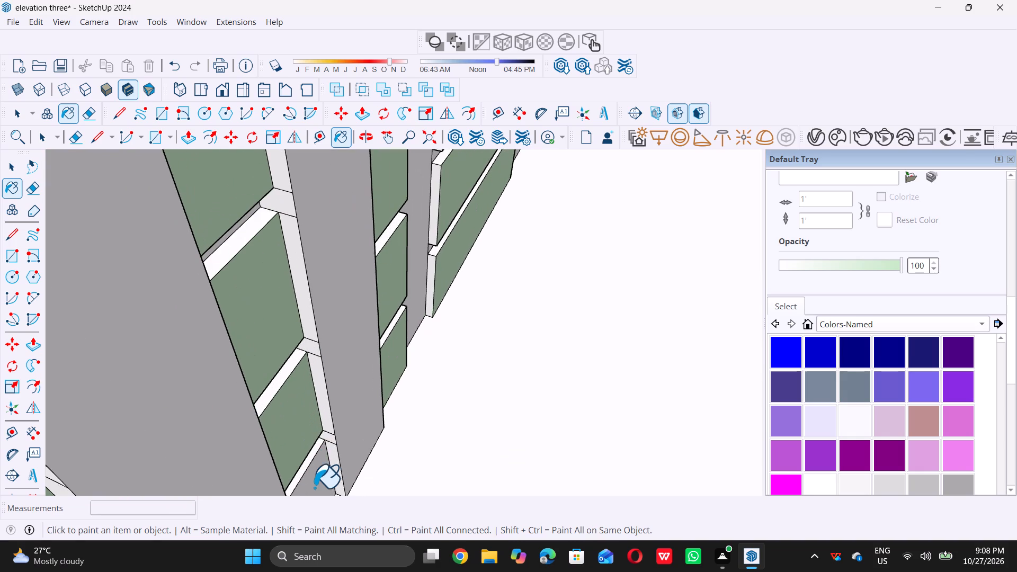
{"action": "left_click", "coordinate": [318, 491]}
Check the finished green slats and the colour balance of the whole front elevation.
{"action": "scroll", "coordinate": [318, 484], "scroll_direction": "down", "scroll_amount": 17}
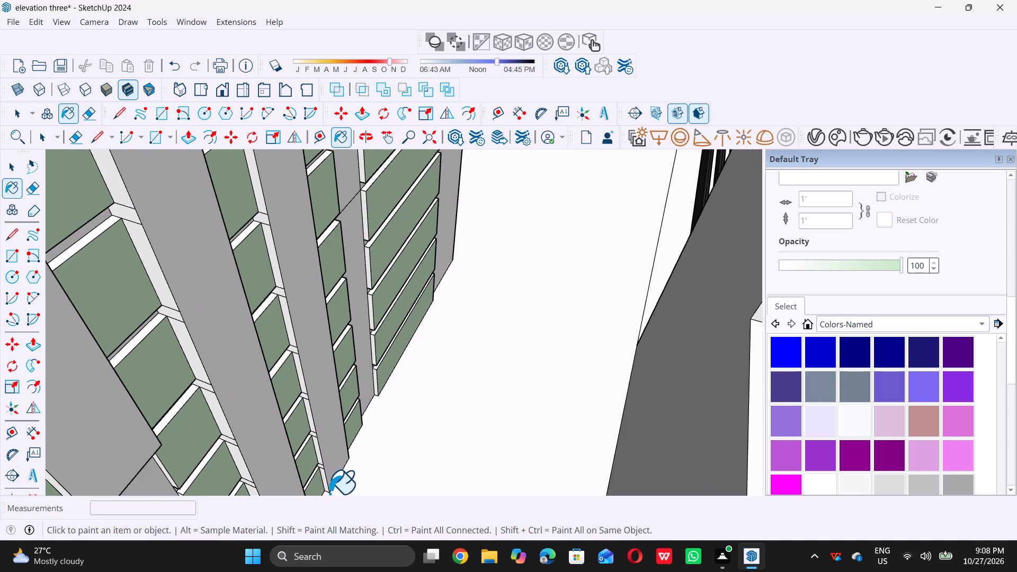
{"action": "scroll", "coordinate": [329, 493], "scroll_direction": "down", "scroll_amount": 12}
{"action": "scroll", "coordinate": [355, 364], "scroll_direction": "down", "scroll_amount": 4}
{"action": "middle_click_drag", "start_coordinate": [356, 360], "coordinate": [299, 327]}
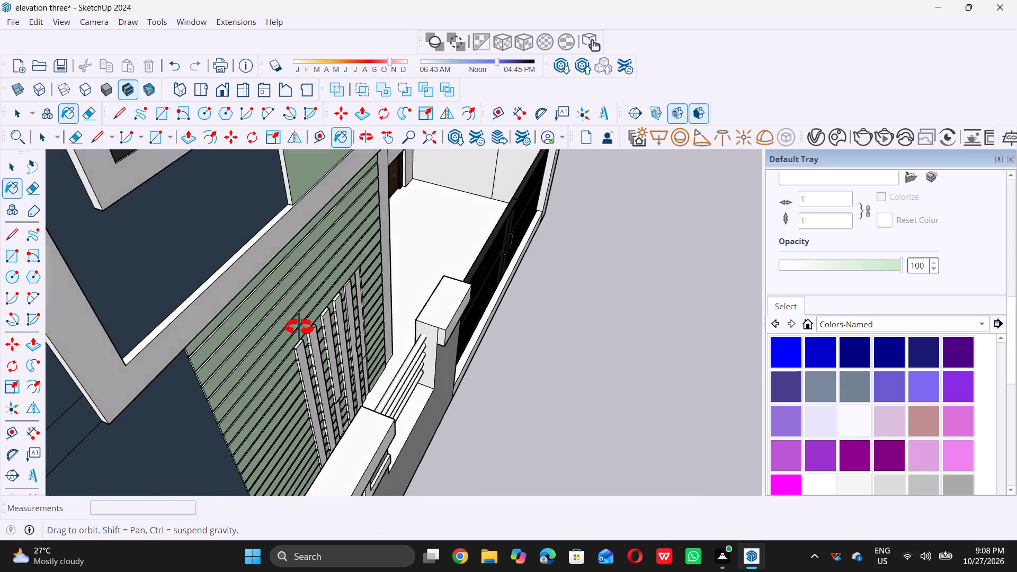
{"action": "middle_click_drag", "start_coordinate": [299, 327], "coordinate": [78, 230]}
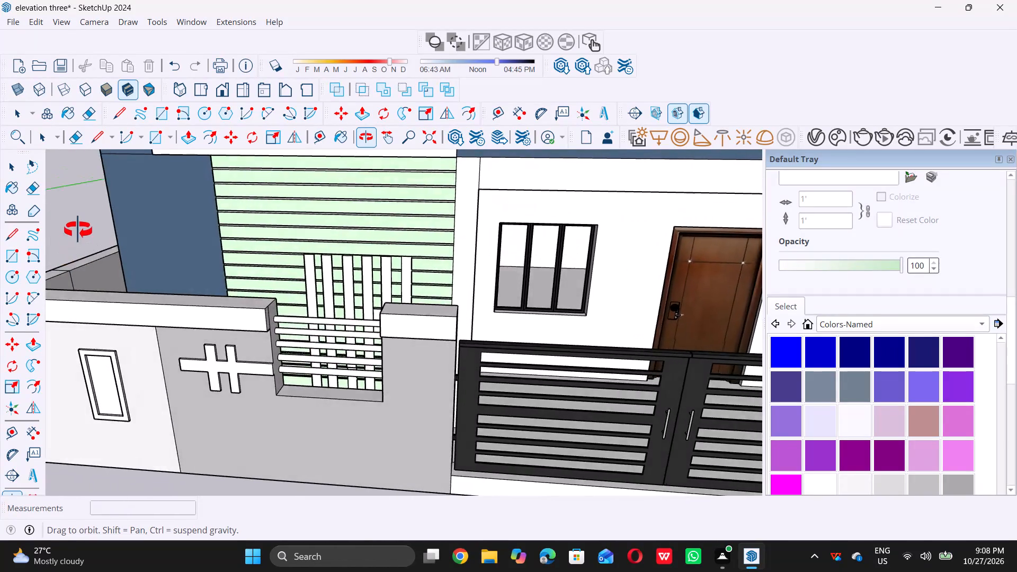
{"action": "middle_click_drag", "start_coordinate": [78, 230], "coordinate": [137, 197]}
{"action": "key", "text": "space"}
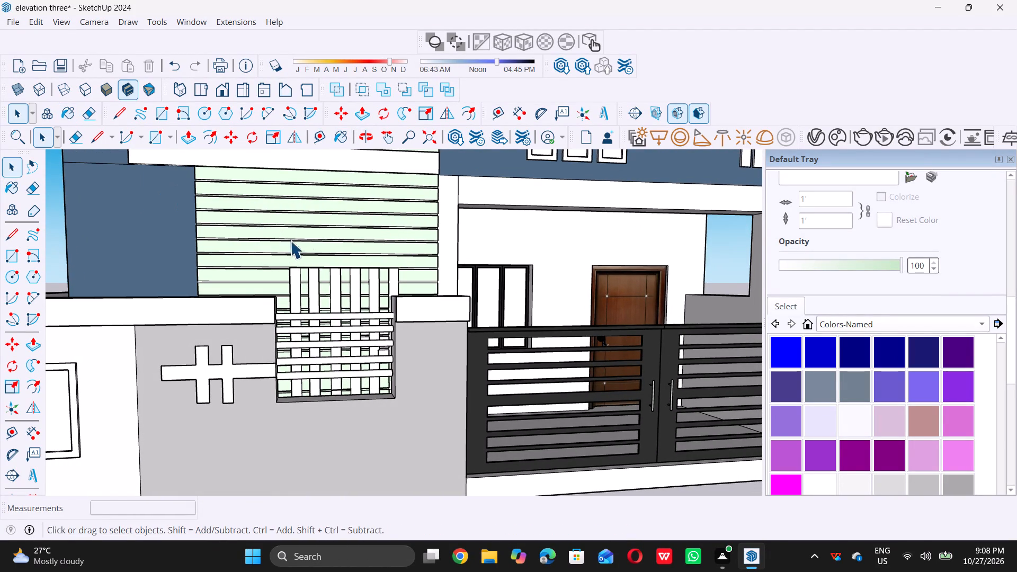
{"action": "scroll", "coordinate": [302, 231], "scroll_direction": "down", "scroll_amount": 4}
{"action": "middle_click_drag", "start_coordinate": [299, 237], "coordinate": [289, 253]}
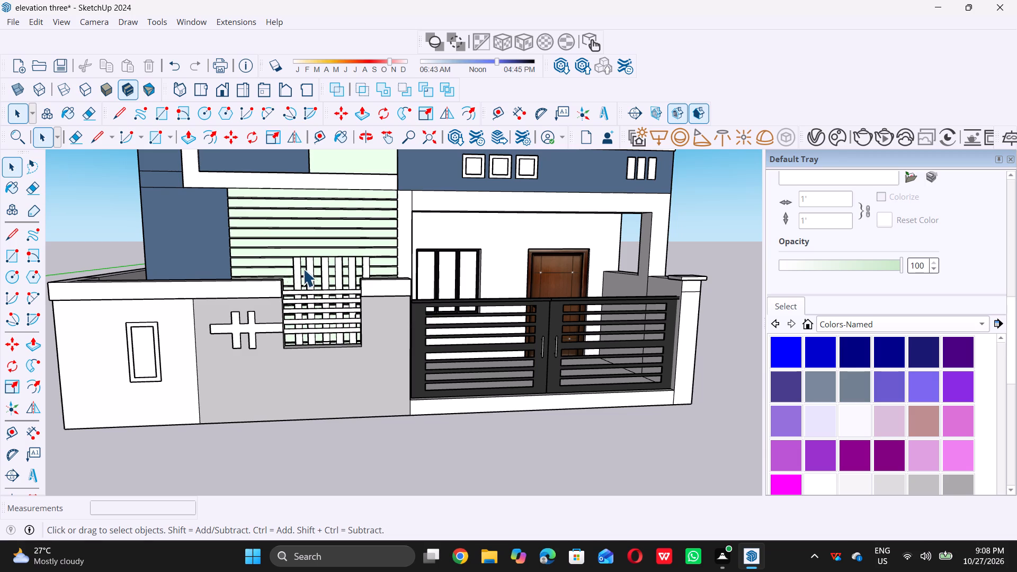
{"action": "scroll", "coordinate": [302, 269], "scroll_direction": "down", "scroll_amount": 6}
{"action": "scroll", "coordinate": [306, 325], "scroll_direction": "down", "scroll_amount": 9}
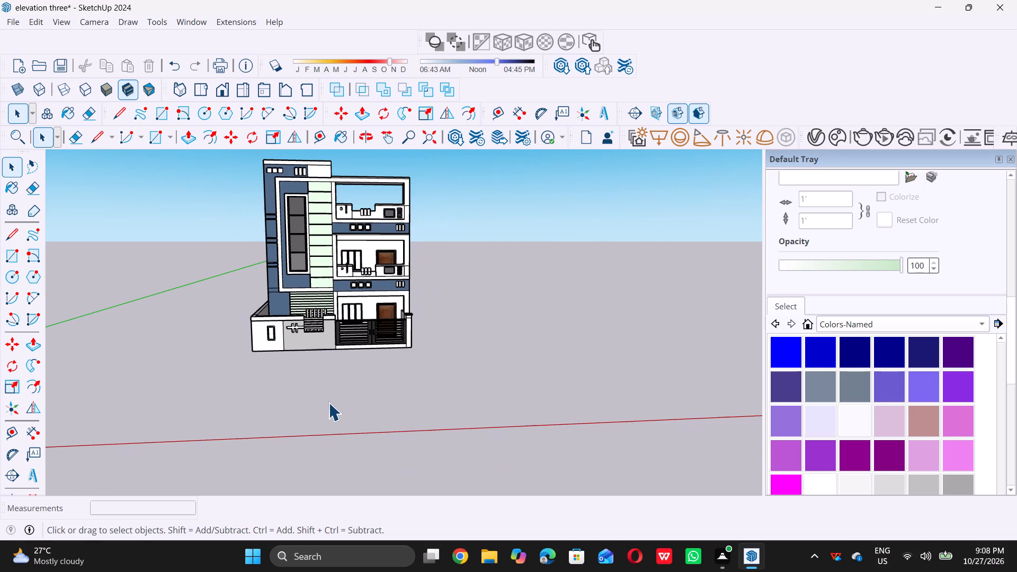
{"action": "middle_click_drag", "start_coordinate": [336, 215], "coordinate": [335, 199]}
{"action": "scroll", "coordinate": [336, 199], "scroll_direction": "up", "scroll_amount": 3}
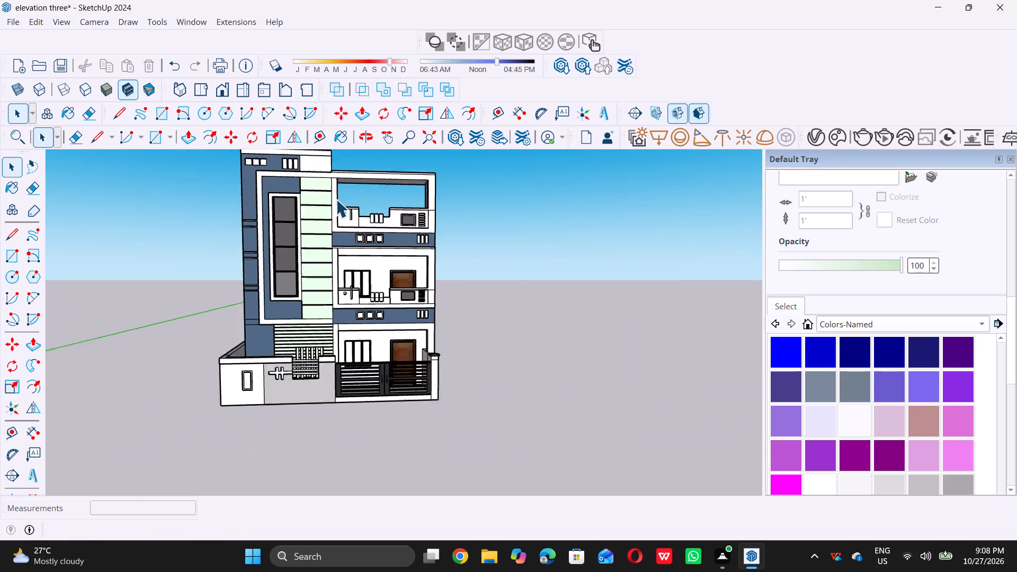
{"action": "scroll", "coordinate": [336, 199], "scroll_direction": "up", "scroll_amount": 2}
{"action": "scroll", "coordinate": [326, 232], "scroll_direction": "down", "scroll_amount": 4}
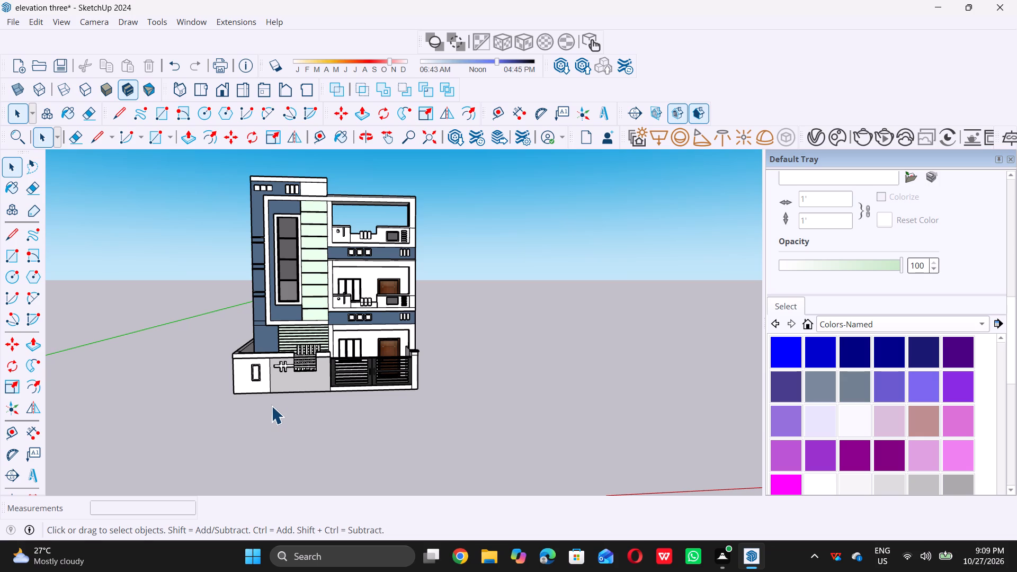
{"action": "scroll", "coordinate": [271, 409], "scroll_direction": "down", "scroll_amount": 4}
{"action": "middle_click_drag", "start_coordinate": [278, 421], "coordinate": [280, 403]}
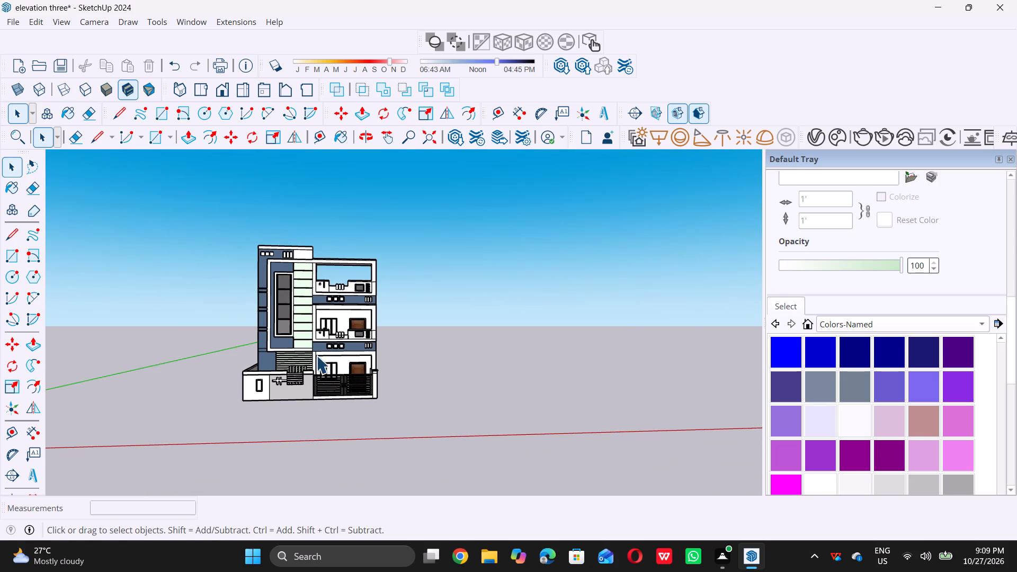
{"action": "scroll", "coordinate": [311, 334], "scroll_direction": "down", "scroll_amount": 4}
{"action": "middle_click_drag", "start_coordinate": [299, 375], "coordinate": [310, 326]}
{"action": "middle_click_drag", "start_coordinate": [308, 285], "coordinate": [272, 363]}
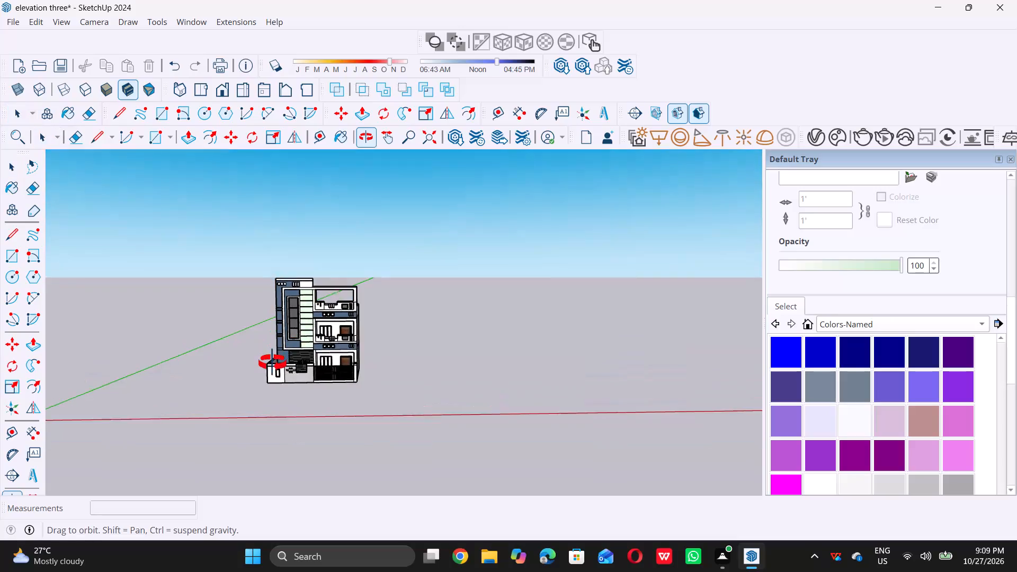
{"action": "middle_click_drag", "start_coordinate": [272, 363], "coordinate": [272, 364]}
{"action": "scroll", "coordinate": [303, 305], "scroll_direction": "up", "scroll_amount": 5}
{"action": "middle_click", "coordinate": [290, 294]}
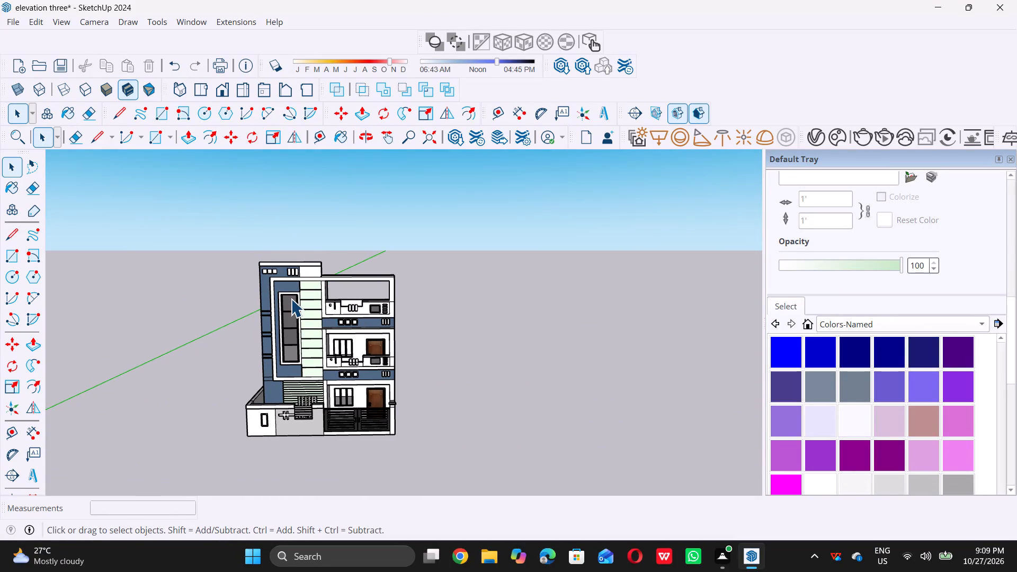
Look through the named colours and the materials already in the model for an accent colour.
{"action": "scroll", "coordinate": [897, 445], "scroll_direction": "down", "scroll_amount": 3}
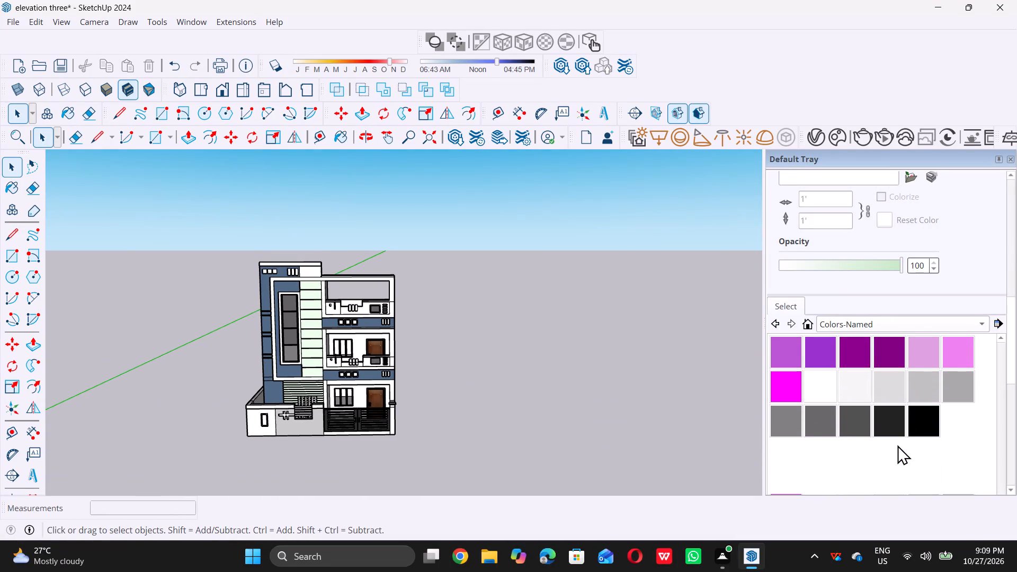
{"action": "scroll", "coordinate": [897, 445], "scroll_direction": "up", "scroll_amount": 14}
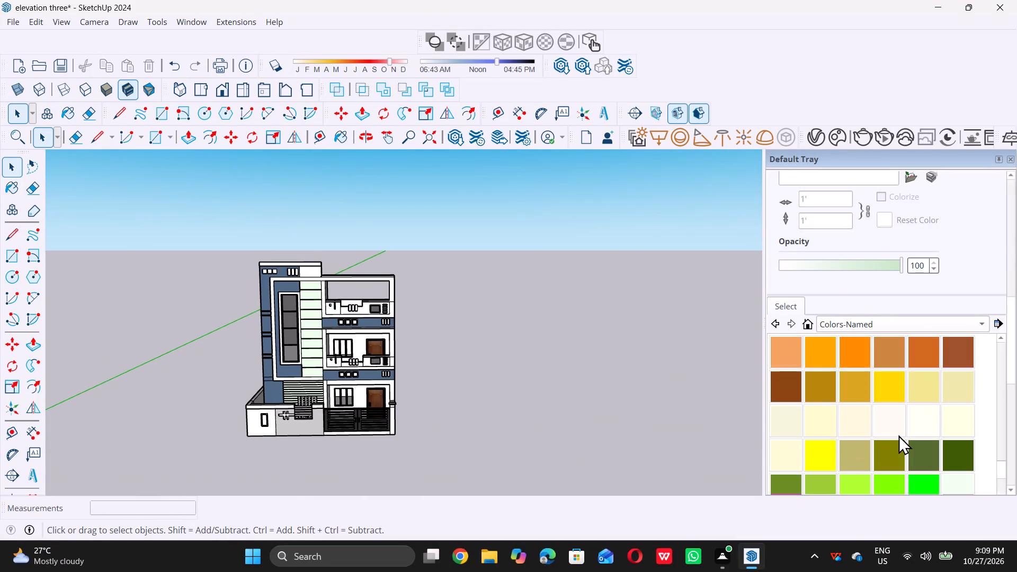
{"action": "scroll", "coordinate": [898, 435], "scroll_direction": "up", "scroll_amount": 3}
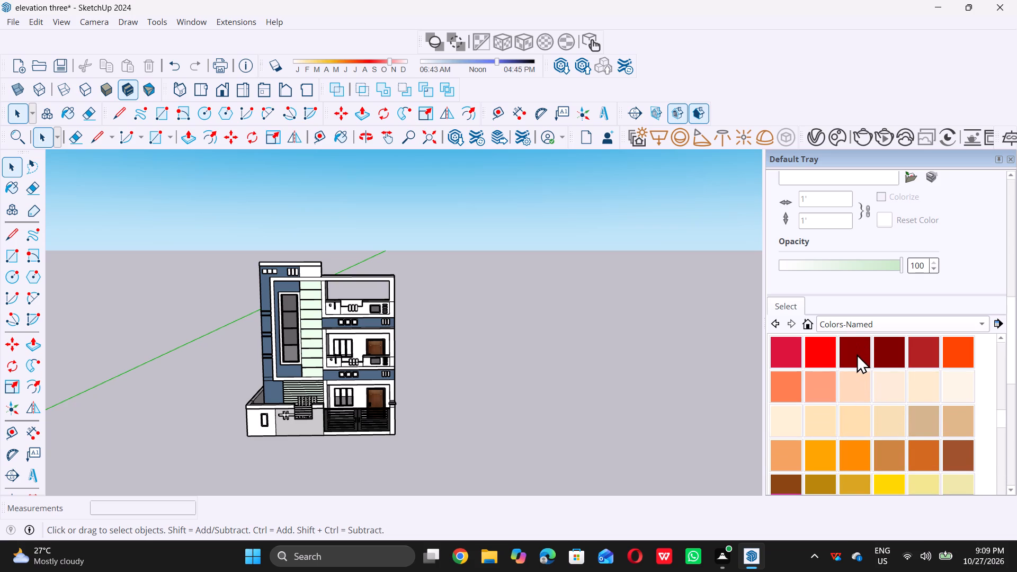
{"action": "left_click", "coordinate": [810, 326]}
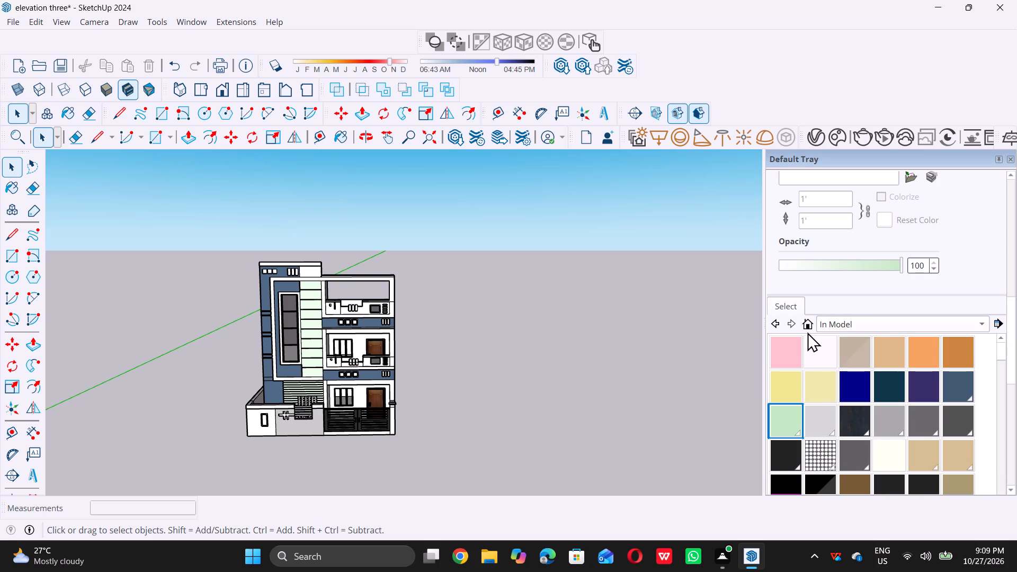
{"action": "scroll", "coordinate": [844, 411], "scroll_direction": "down", "scroll_amount": 3}
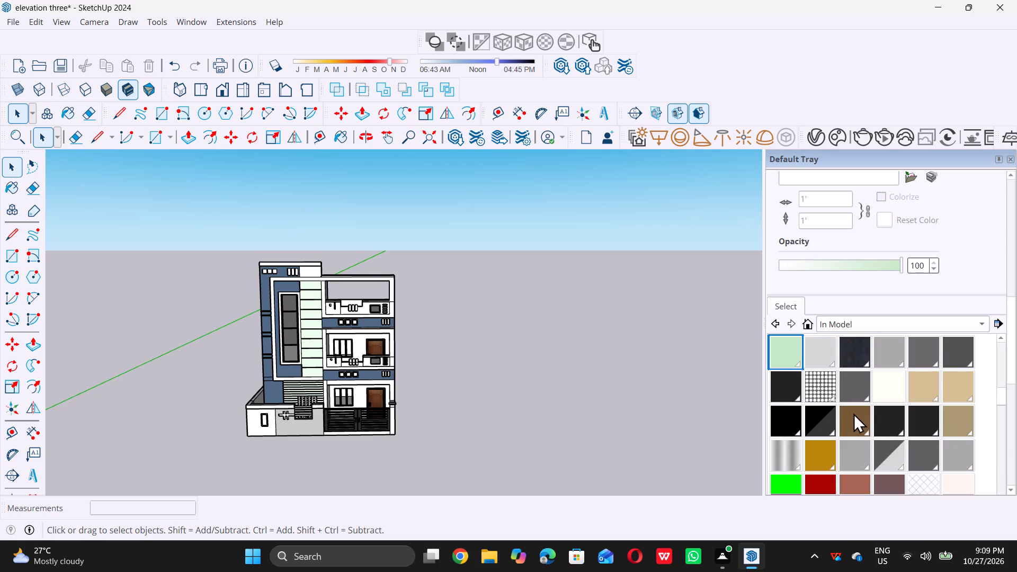
{"action": "scroll", "coordinate": [860, 398], "scroll_direction": "down", "scroll_amount": 2}
{"action": "scroll", "coordinate": [860, 399], "scroll_direction": "up", "scroll_amount": 6}
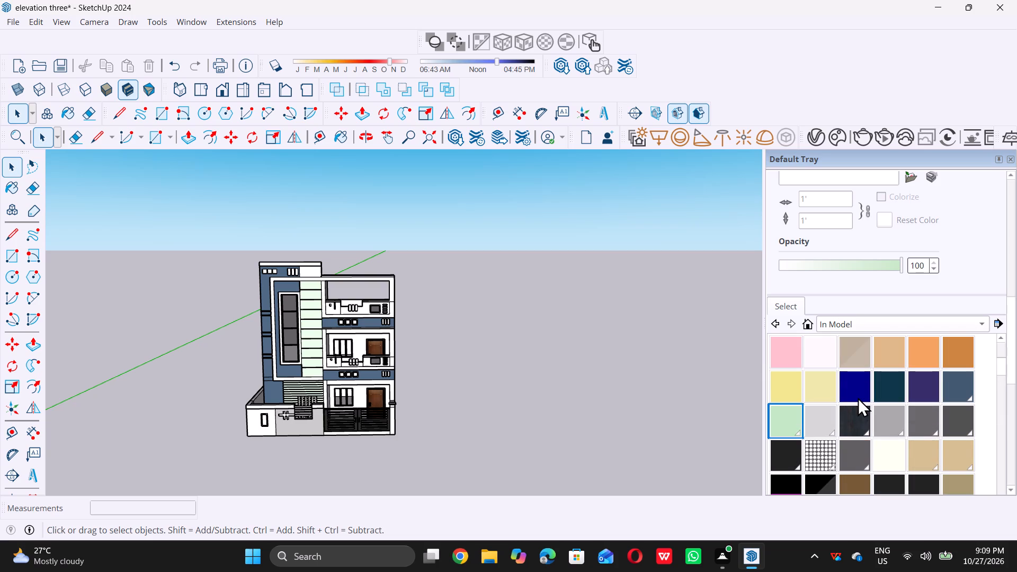
{"action": "scroll", "coordinate": [858, 397], "scroll_direction": "up", "scroll_amount": 5}
{"action": "scroll", "coordinate": [857, 397], "scroll_direction": "down", "scroll_amount": 2}
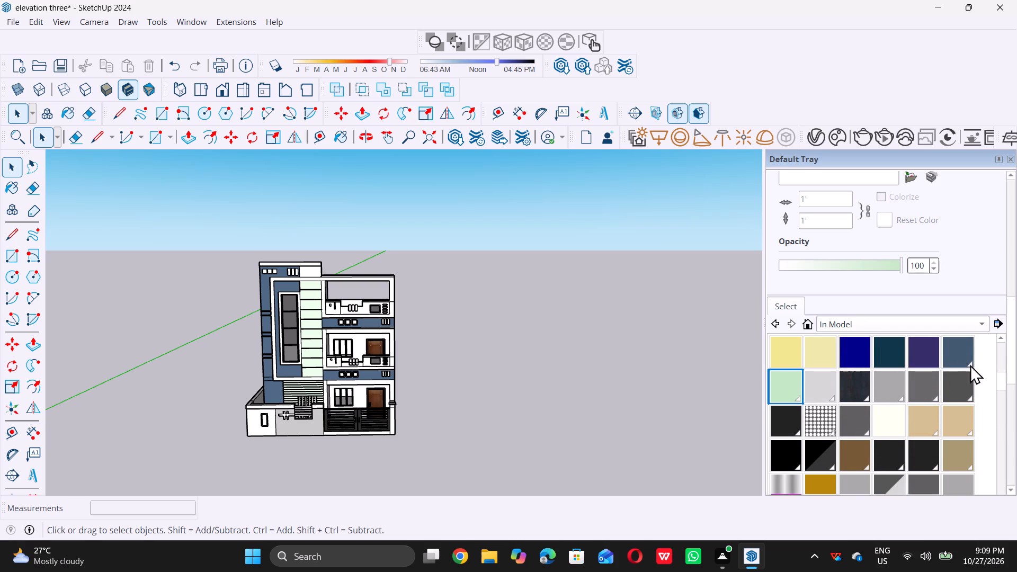
{"action": "left_click", "coordinate": [959, 355]}
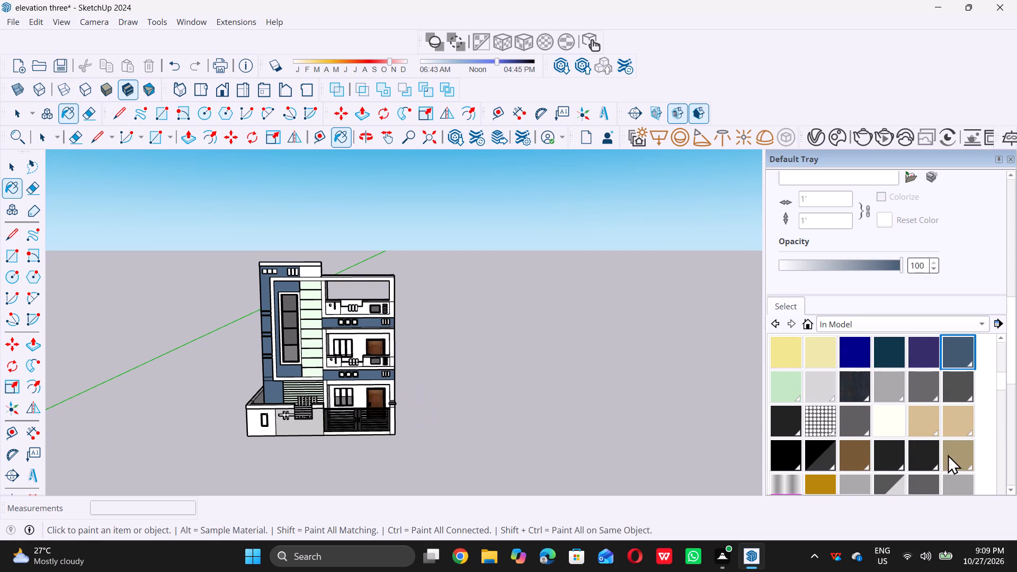
{"action": "scroll", "coordinate": [948, 454], "scroll_direction": "down", "scroll_amount": 3}
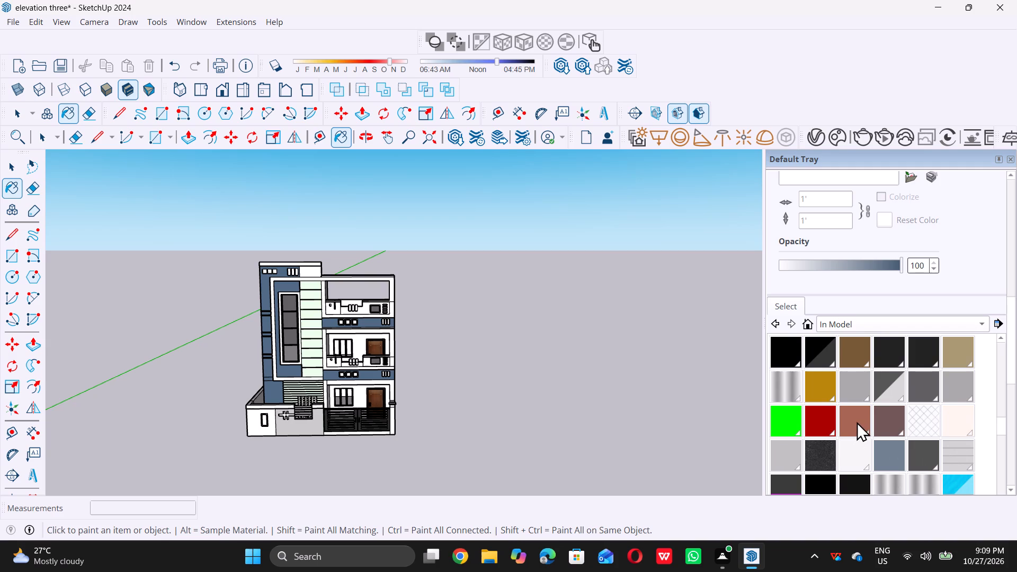
{"action": "left_click", "coordinate": [857, 422]}
{"action": "scroll", "coordinate": [884, 404], "scroll_direction": "down", "scroll_amount": 9}
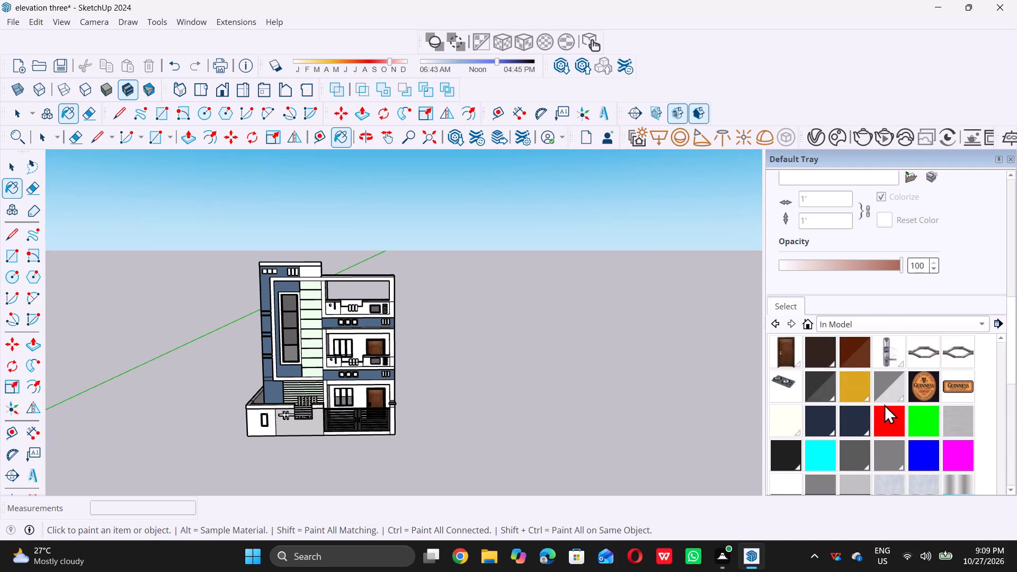
{"action": "scroll", "coordinate": [884, 404], "scroll_direction": "down", "scroll_amount": 1}
{"action": "scroll", "coordinate": [884, 404], "scroll_direction": "up", "scroll_amount": 2}
{"action": "scroll", "coordinate": [884, 404], "scroll_direction": "down", "scroll_amount": 9}
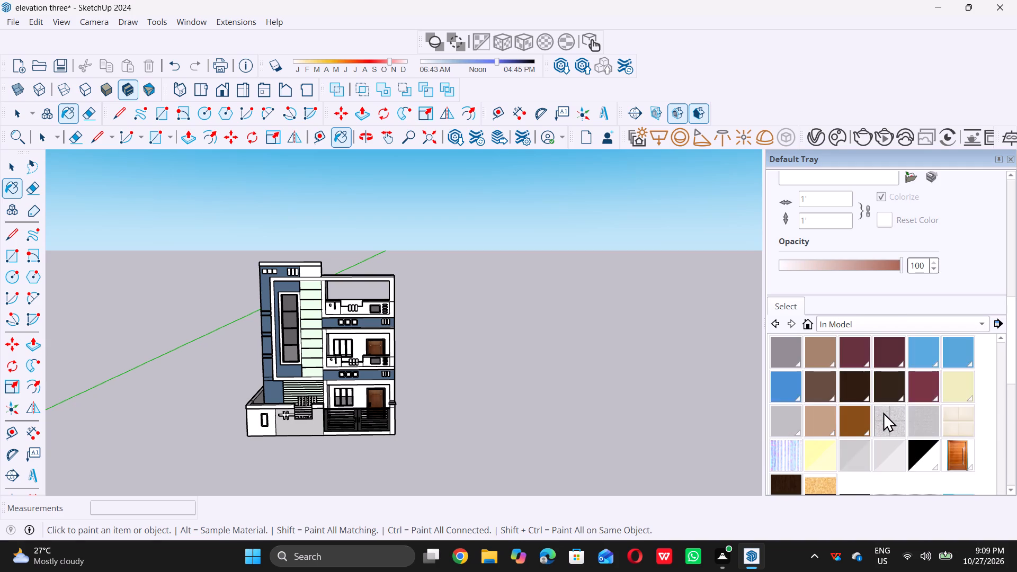
{"action": "scroll", "coordinate": [883, 412], "scroll_direction": "down", "scroll_amount": 3}
{"action": "scroll", "coordinate": [883, 412], "scroll_direction": "up", "scroll_amount": 2}
Paint the middle small upright bar on the top-floor parapet and the one nearer the square panel with the in-model brown.
{"action": "triple_click", "coordinate": [854, 389]}
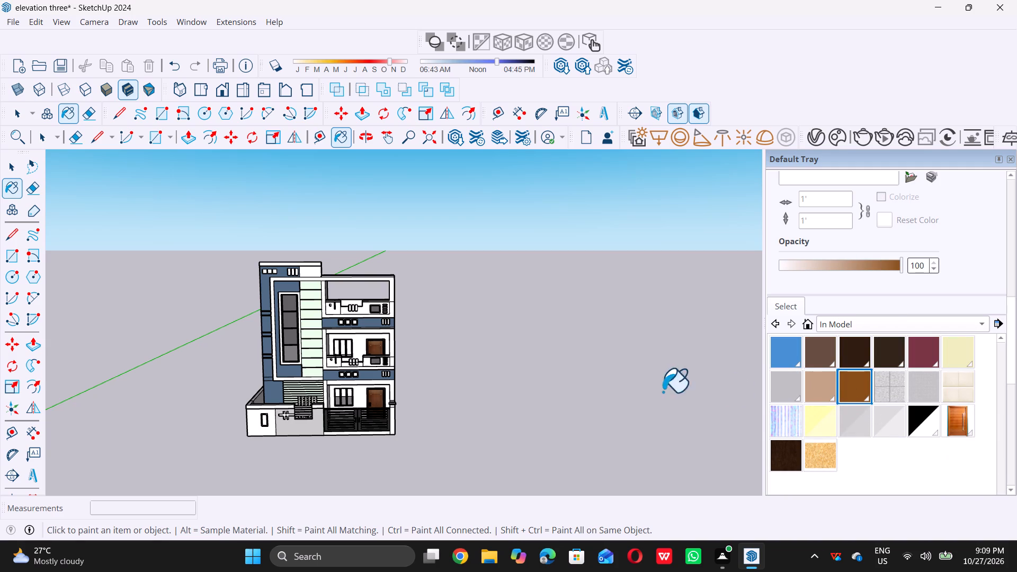
{"action": "scroll", "coordinate": [456, 347], "scroll_direction": "up", "scroll_amount": 5}
{"action": "scroll", "coordinate": [297, 283], "scroll_direction": "up", "scroll_amount": 11}
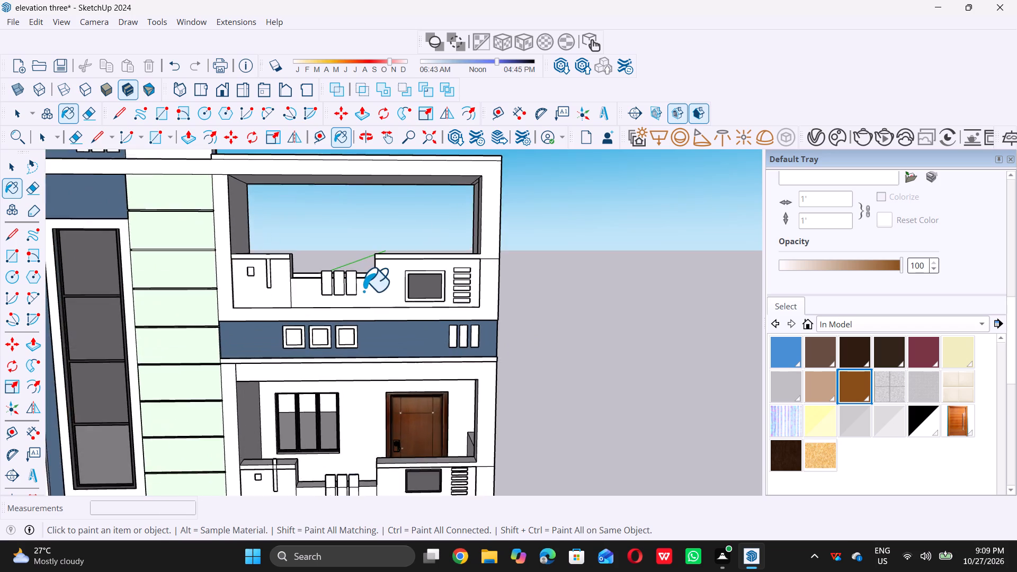
{"action": "scroll", "coordinate": [363, 291], "scroll_direction": "up", "scroll_amount": 5}
{"action": "left_click", "coordinate": [347, 278]}
{"action": "left_click", "coordinate": [317, 267]}
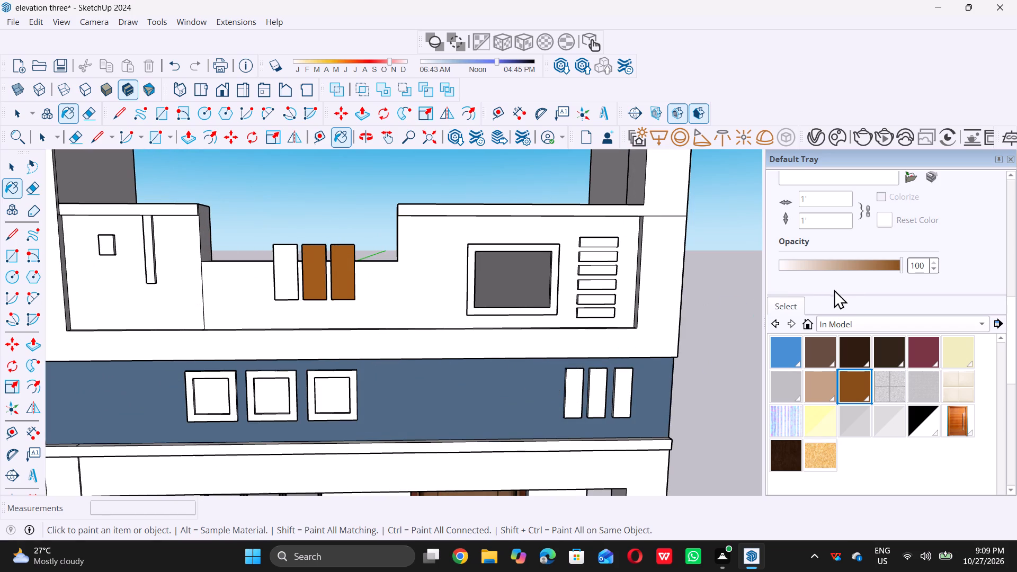
Darken and mute the in-model brown by setting its HLS saturation to 43 and lightness to 21.
{"action": "scroll", "coordinate": [856, 282], "scroll_direction": "up", "scroll_amount": 4}
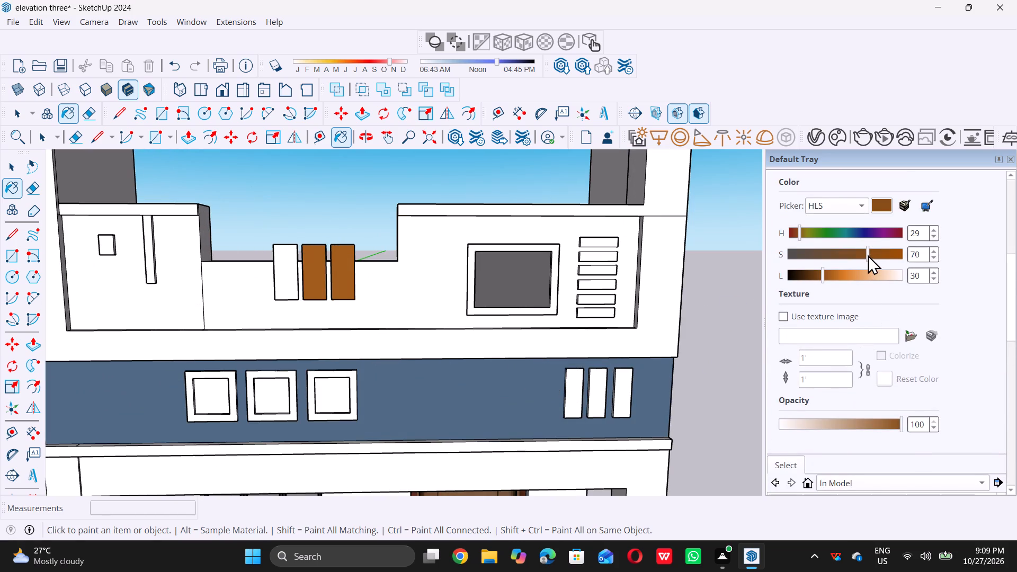
{"action": "double_click", "coordinate": [866, 252]}
{"action": "middle_click", "coordinate": [862, 252]}
{"action": "left_click", "coordinate": [860, 252]}
{"action": "left_click_drag", "start_coordinate": [858, 252], "coordinate": [853, 252]}
{"action": "triple_click", "coordinate": [852, 252]}
{"action": "triple_click", "coordinate": [847, 252]}
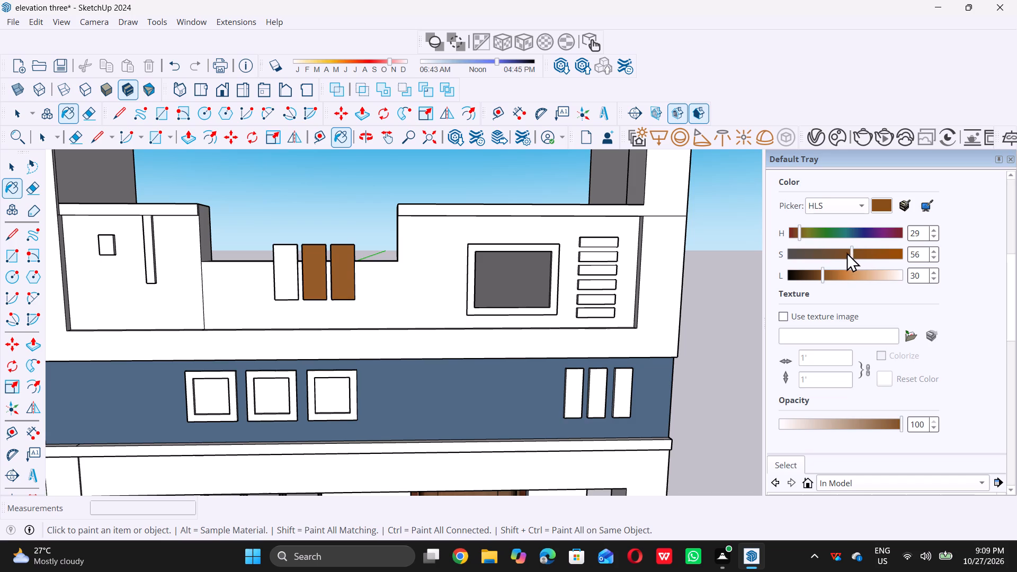
{"action": "triple_click", "coordinate": [841, 252]}
{"action": "triple_click", "coordinate": [836, 252]}
{"action": "double_click", "coordinate": [833, 252]}
{"action": "left_click_drag", "start_coordinate": [832, 252], "coordinate": [827, 252]}
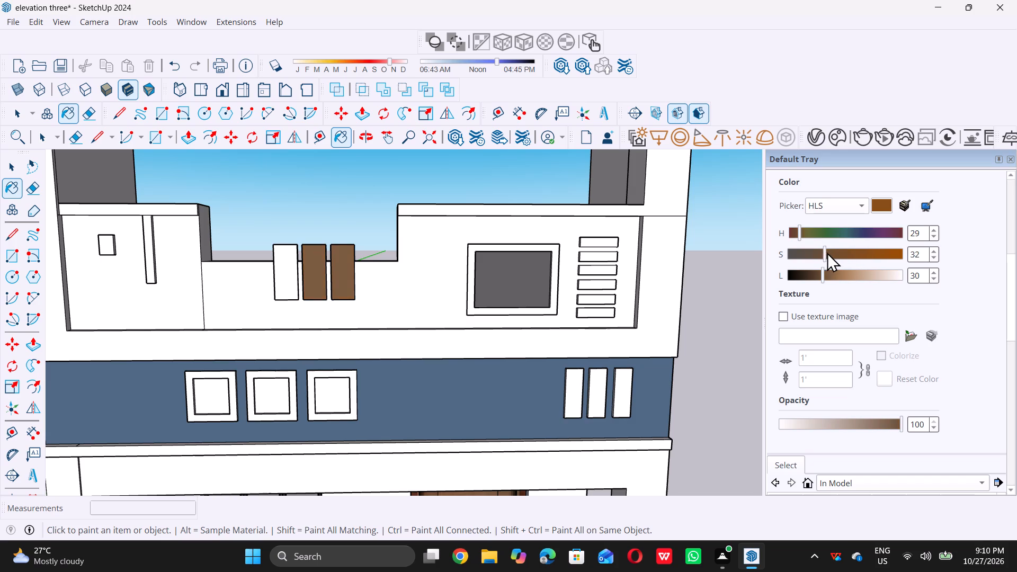
{"action": "left_click_drag", "start_coordinate": [827, 252], "coordinate": [837, 252]}
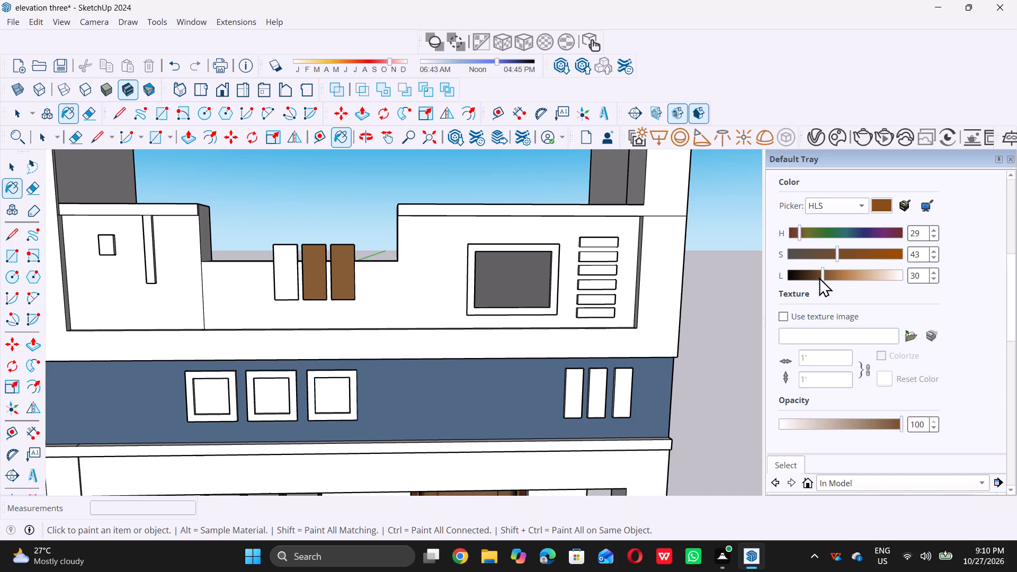
{"action": "left_click", "coordinate": [819, 276]}
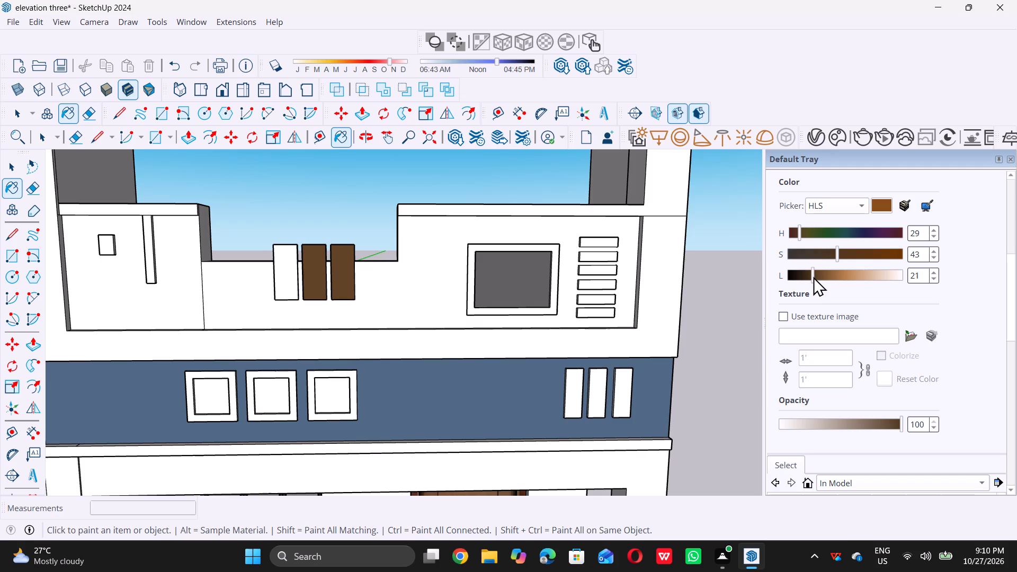
{"action": "left_click_drag", "start_coordinate": [818, 276], "coordinate": [813, 276]}
{"action": "left_click", "coordinate": [813, 276]}
Paint the remaining white small upright bar on the top-floor parapet with the darkened brown.
{"action": "scroll", "coordinate": [762, 315], "scroll_direction": "down", "scroll_amount": 1}
{"action": "double_click", "coordinate": [284, 282]}
Paint the upper and lower faces of the three small upright bars on the middle-floor parapet with the darkened brown.
{"action": "scroll", "coordinate": [355, 287], "scroll_direction": "down", "scroll_amount": 2}
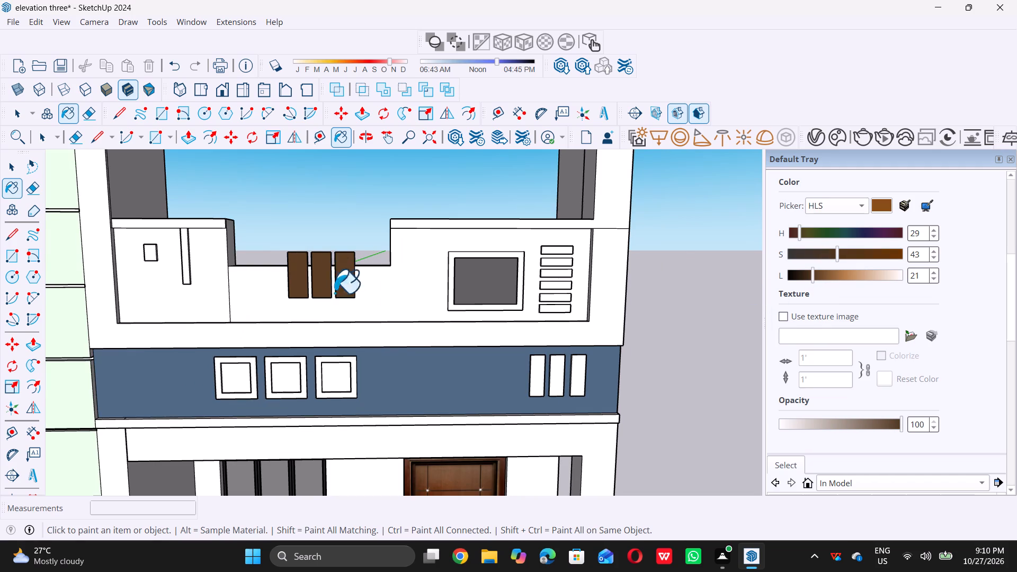
{"action": "scroll", "coordinate": [355, 298], "scroll_direction": "down", "scroll_amount": 9}
{"action": "scroll", "coordinate": [367, 446], "scroll_direction": "up", "scroll_amount": 12}
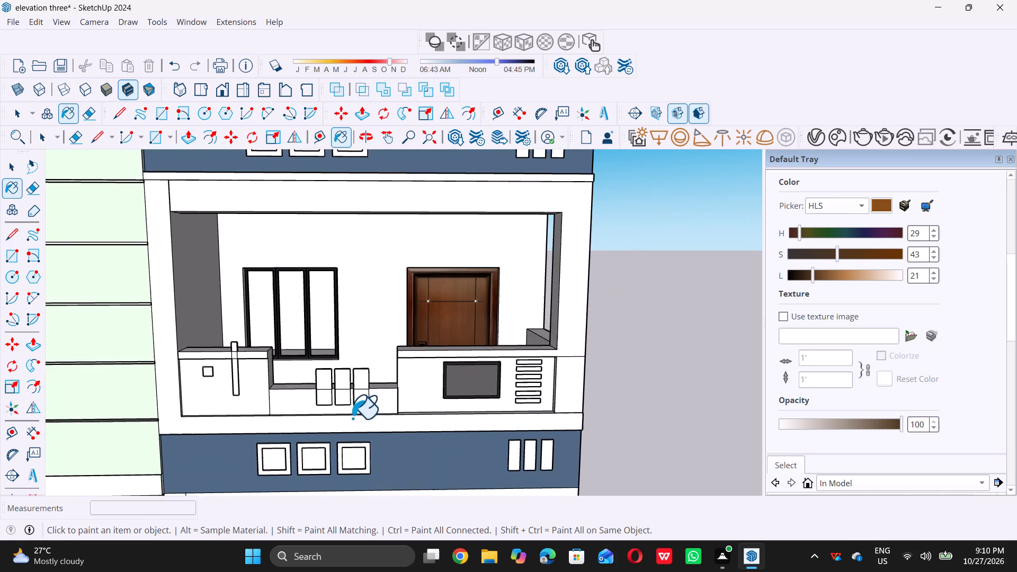
{"action": "scroll", "coordinate": [352, 418], "scroll_direction": "up", "scroll_amount": 1}
{"action": "triple_click", "coordinate": [365, 378]}
{"action": "left_click", "coordinate": [365, 362]}
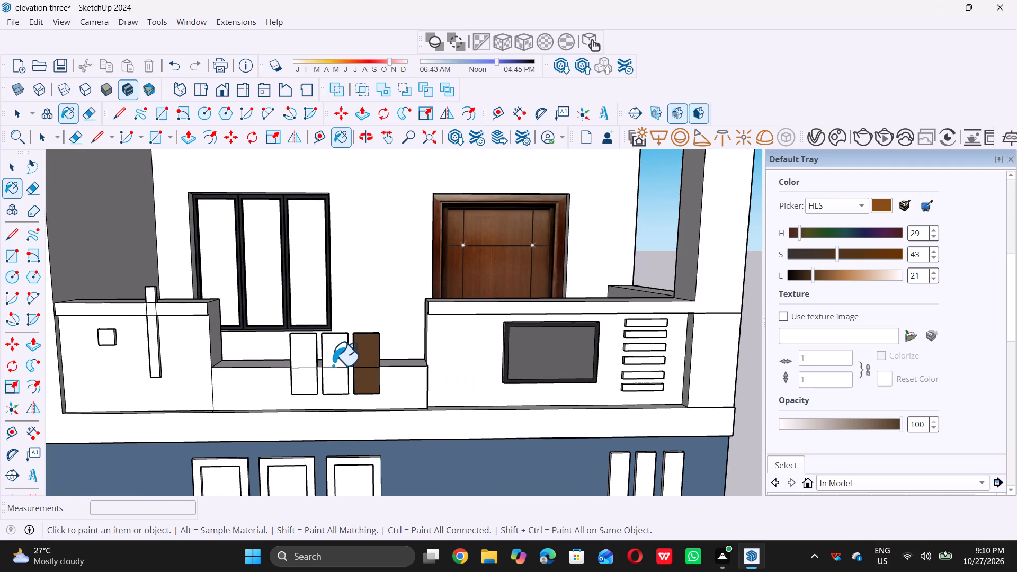
{"action": "triple_click", "coordinate": [331, 363]}
{"action": "double_click", "coordinate": [332, 379]}
{"action": "left_click", "coordinate": [306, 361]}
{"action": "double_click", "coordinate": [303, 378]}
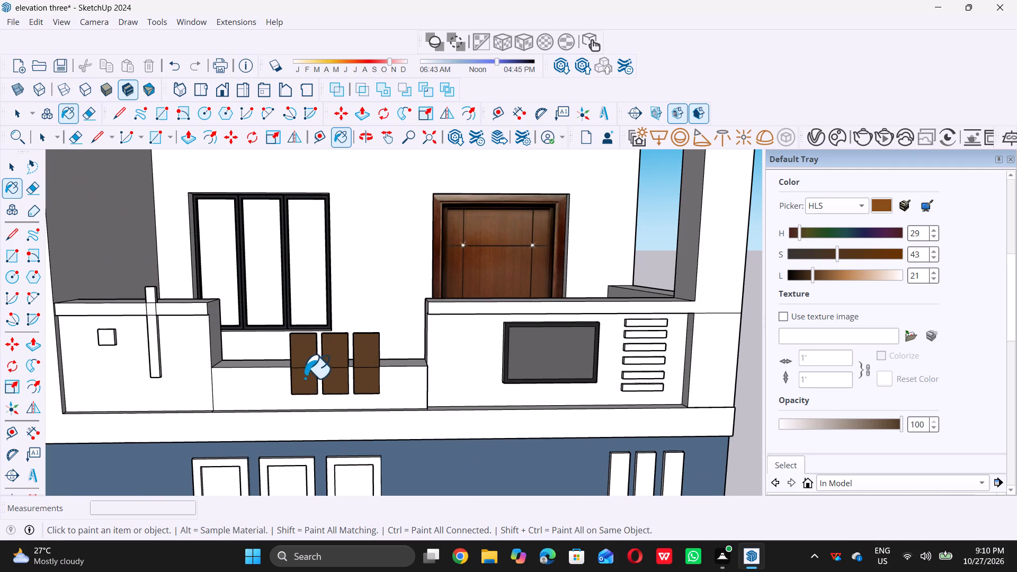
{"action": "scroll", "coordinate": [392, 376], "scroll_direction": "down", "scroll_amount": 20}
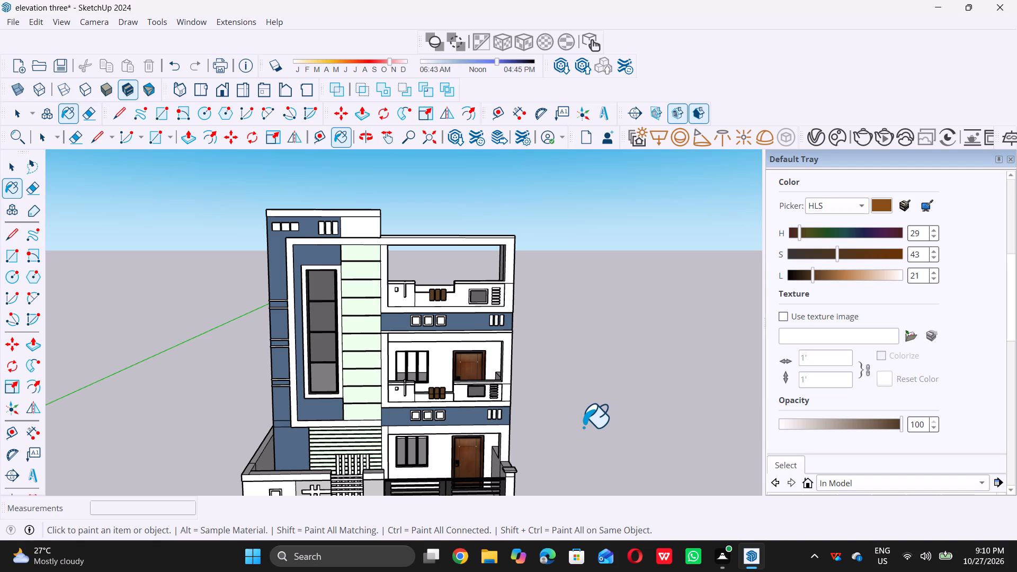
Look through the in-model materials and the Colors-Named collection for another accent colour.
{"action": "key", "text": "space"}
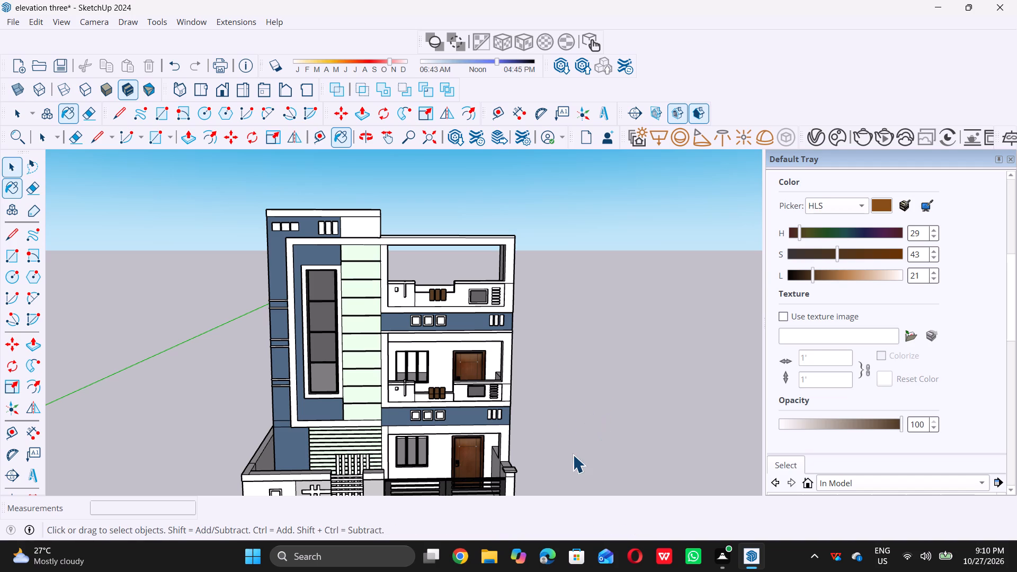
{"action": "scroll", "coordinate": [876, 283], "scroll_direction": "up", "scroll_amount": 2}
{"action": "scroll", "coordinate": [876, 283], "scroll_direction": "down", "scroll_amount": 8}
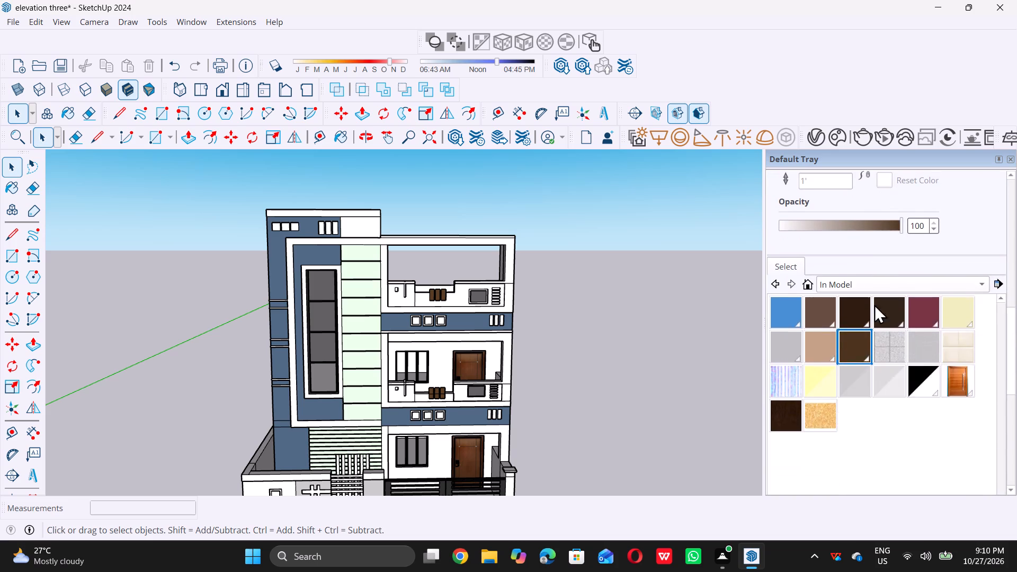
{"action": "scroll", "coordinate": [874, 304], "scroll_direction": "down", "scroll_amount": 2}
{"action": "scroll", "coordinate": [874, 305], "scroll_direction": "up", "scroll_amount": 3}
{"action": "left_click", "coordinate": [982, 283]}
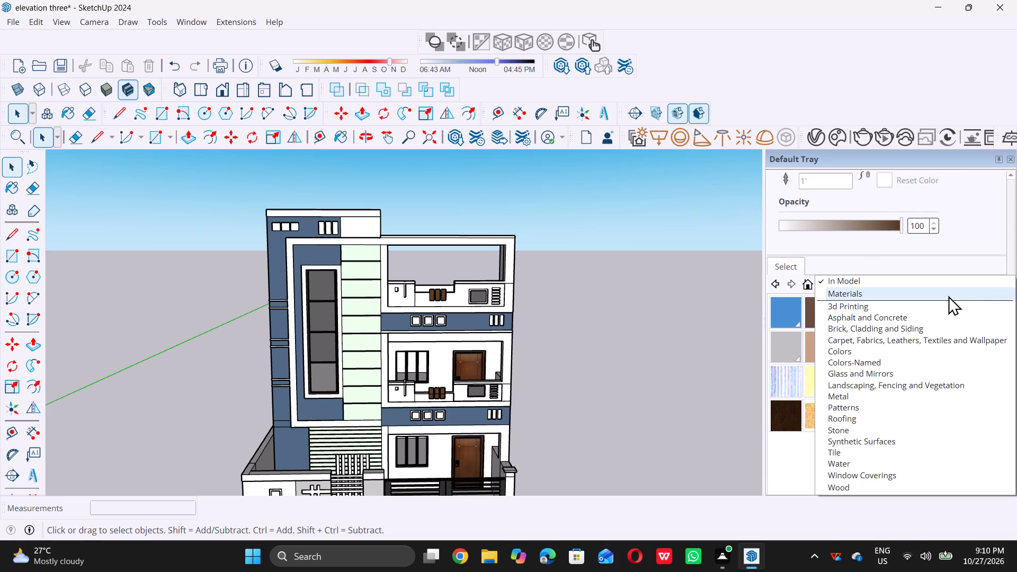
{"action": "left_click", "coordinate": [875, 364]}
{"action": "scroll", "coordinate": [865, 377], "scroll_direction": "up", "scroll_amount": 3}
{"action": "scroll", "coordinate": [865, 377], "scroll_direction": "down", "scroll_amount": 5}
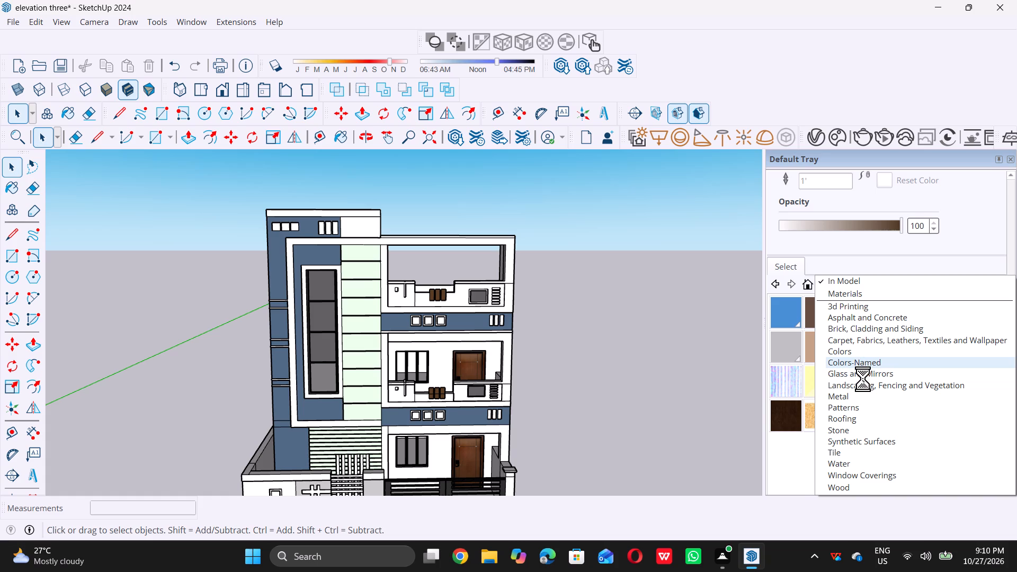
{"action": "scroll", "coordinate": [863, 379], "scroll_direction": "down", "scroll_amount": 19}
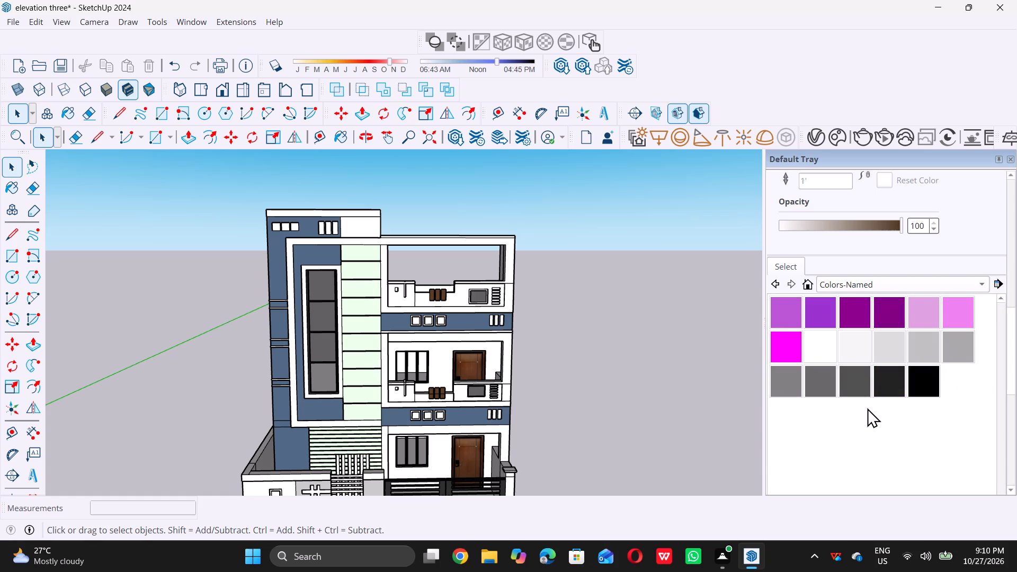
{"action": "scroll", "coordinate": [869, 407], "scroll_direction": "up", "scroll_amount": 3}
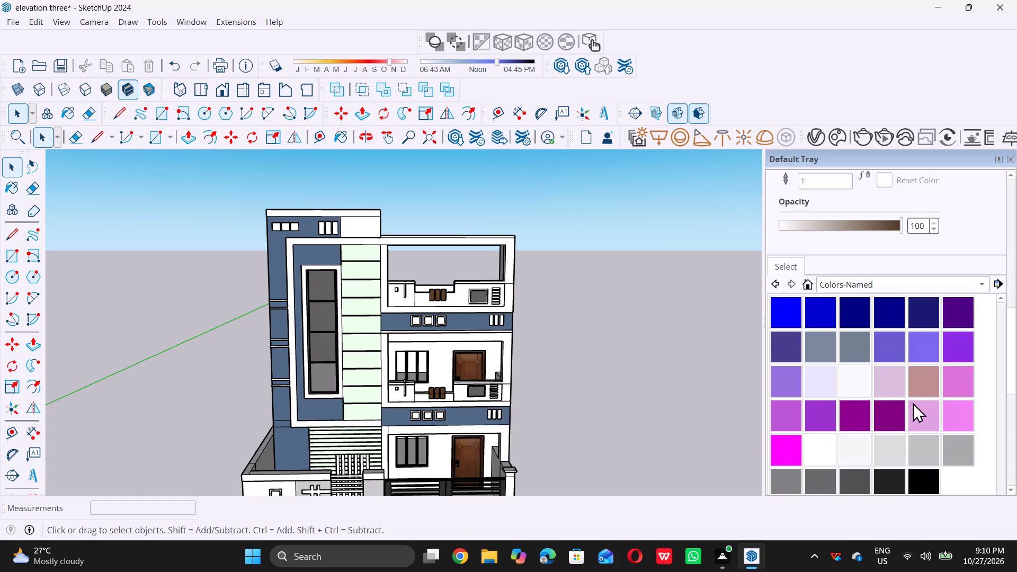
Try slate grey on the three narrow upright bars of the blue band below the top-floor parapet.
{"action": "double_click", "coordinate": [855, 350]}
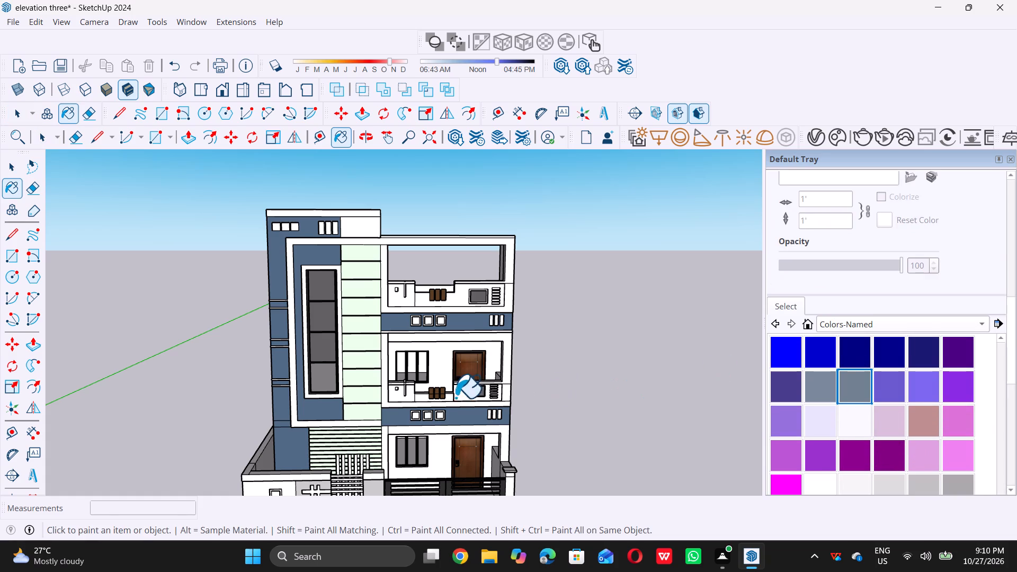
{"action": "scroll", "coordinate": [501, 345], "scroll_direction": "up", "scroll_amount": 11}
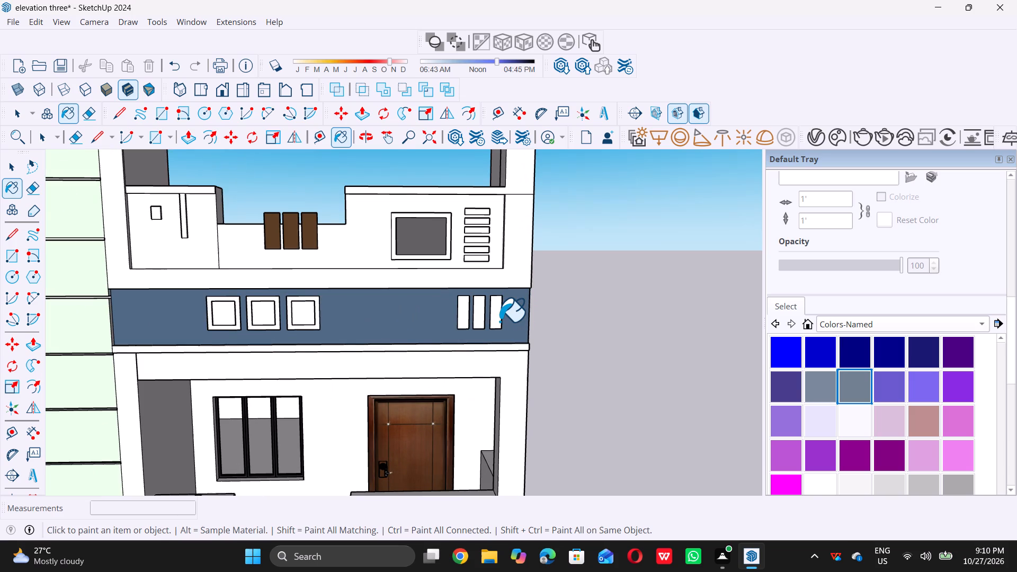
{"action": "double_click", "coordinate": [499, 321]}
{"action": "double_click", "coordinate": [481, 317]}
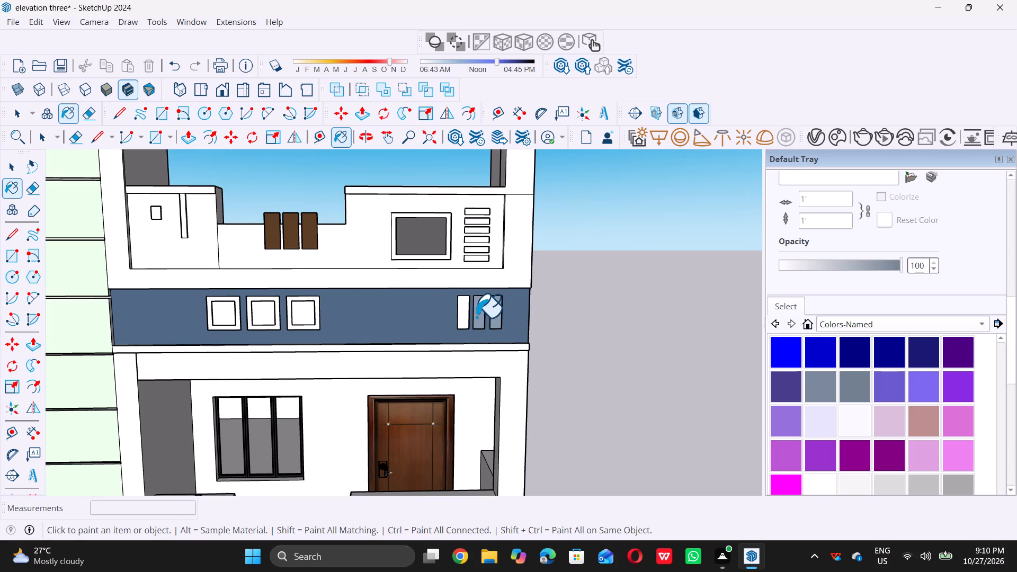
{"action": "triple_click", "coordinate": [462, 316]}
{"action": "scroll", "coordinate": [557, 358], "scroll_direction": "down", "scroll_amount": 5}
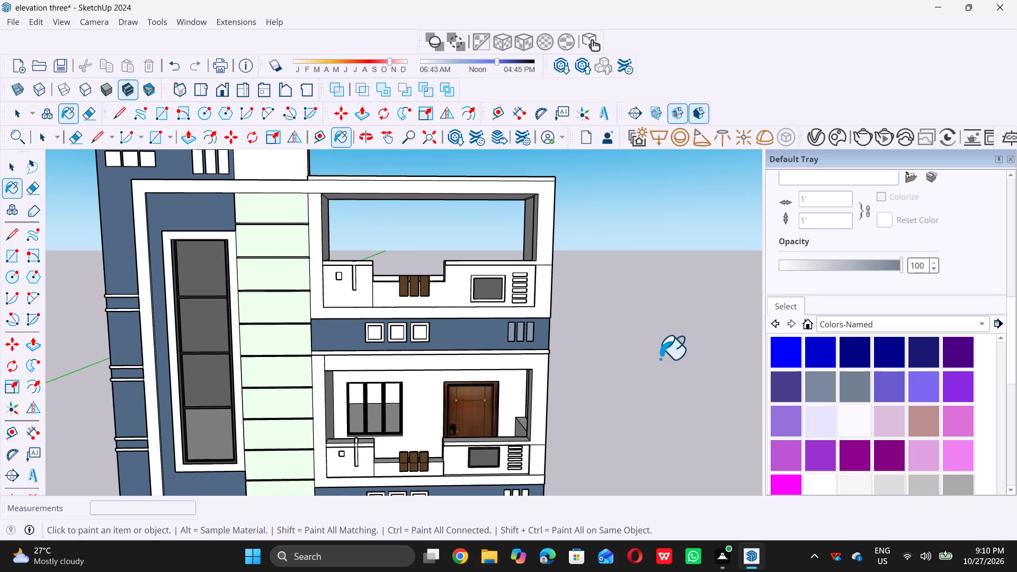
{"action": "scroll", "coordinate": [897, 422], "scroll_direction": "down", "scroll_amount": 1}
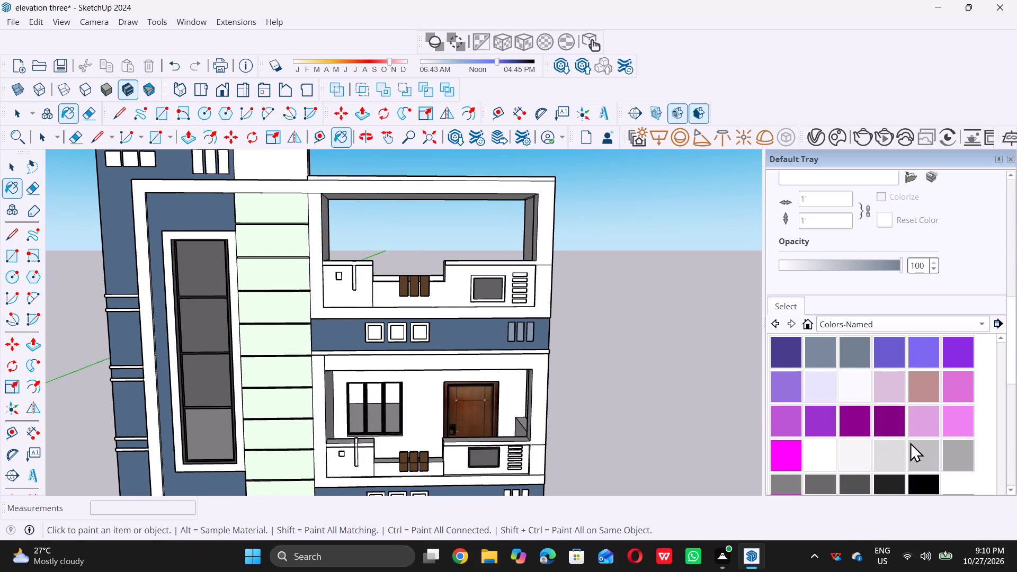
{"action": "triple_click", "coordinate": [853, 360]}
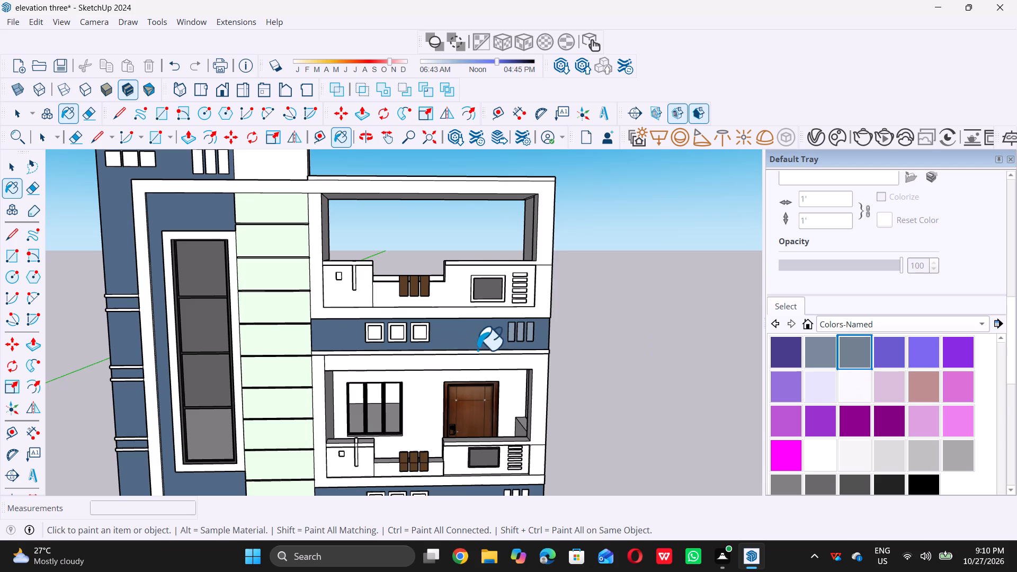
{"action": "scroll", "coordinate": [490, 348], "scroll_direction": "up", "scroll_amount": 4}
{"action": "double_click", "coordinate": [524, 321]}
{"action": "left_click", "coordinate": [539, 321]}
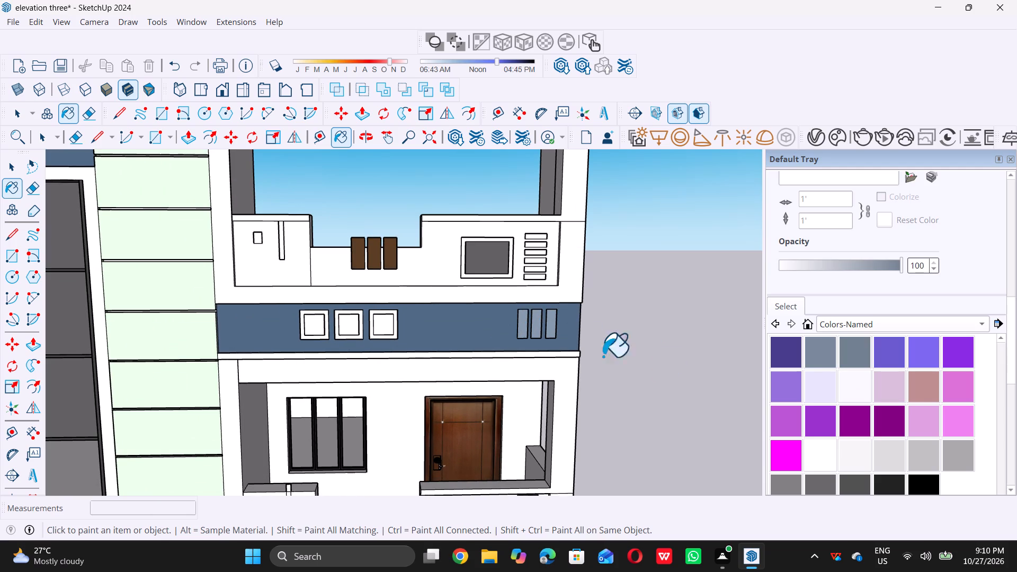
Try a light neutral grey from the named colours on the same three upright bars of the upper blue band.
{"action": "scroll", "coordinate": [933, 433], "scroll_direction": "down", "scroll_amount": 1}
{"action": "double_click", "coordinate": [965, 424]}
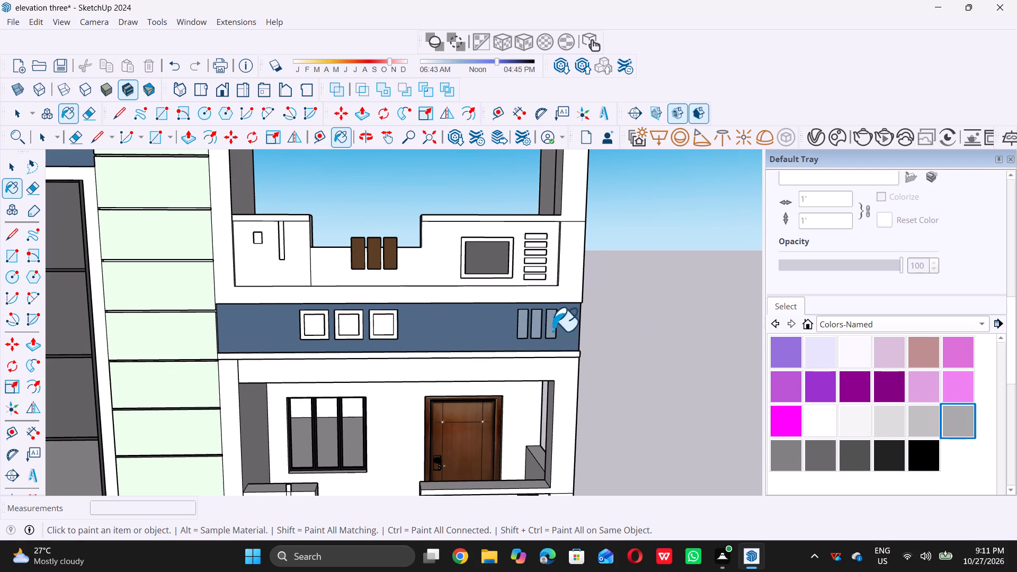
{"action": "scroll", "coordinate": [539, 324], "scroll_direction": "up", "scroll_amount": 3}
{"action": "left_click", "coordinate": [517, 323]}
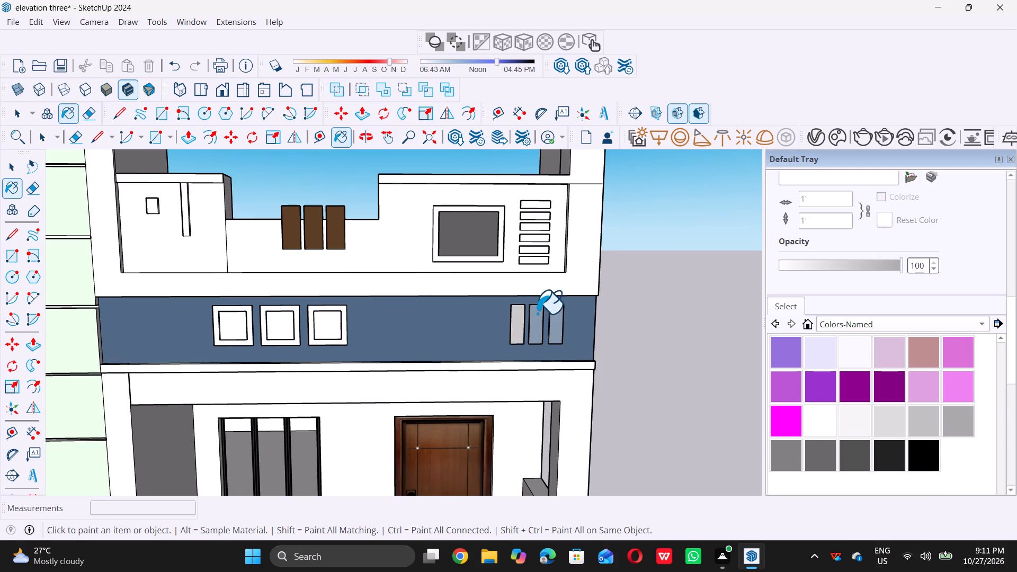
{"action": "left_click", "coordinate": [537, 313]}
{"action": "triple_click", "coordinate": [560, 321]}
Paint the three narrow upright bars on the upper blue band dark grey from the named colours.
{"action": "scroll", "coordinate": [829, 419], "scroll_direction": "down", "scroll_amount": 1}
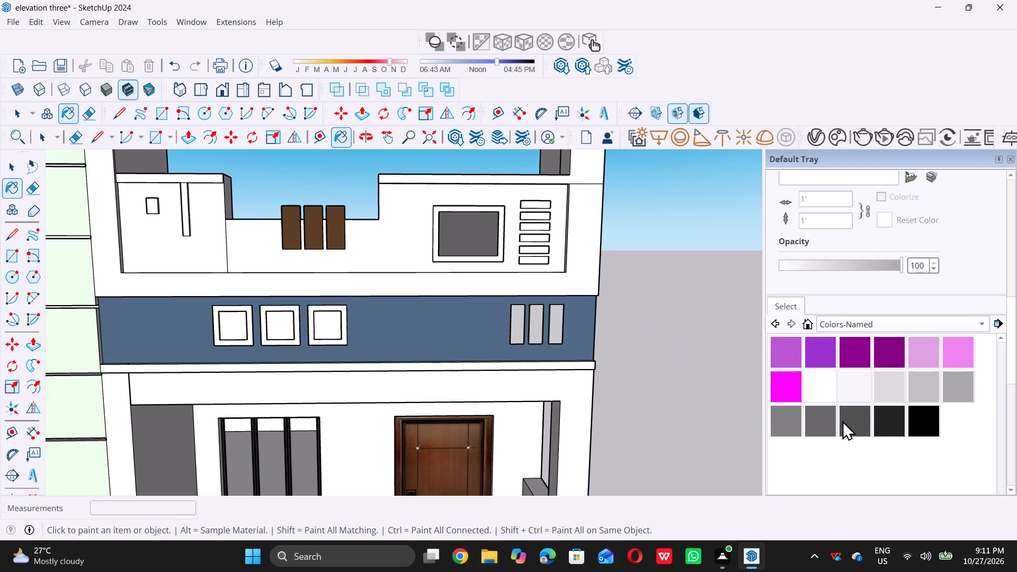
{"action": "double_click", "coordinate": [850, 421]}
{"action": "scroll", "coordinate": [527, 329], "scroll_direction": "up", "scroll_amount": 3}
{"action": "left_click", "coordinate": [513, 324]}
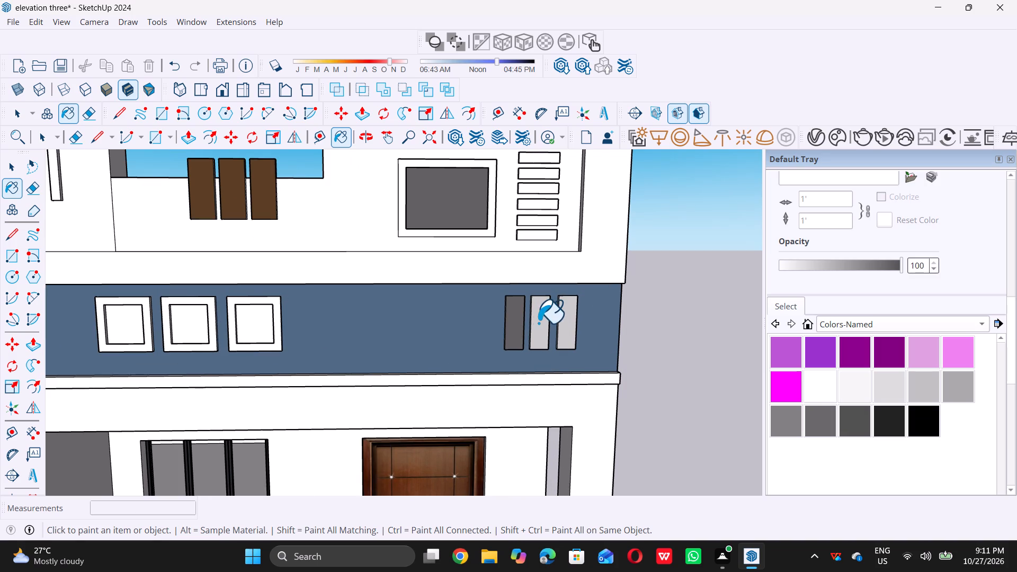
{"action": "left_click", "coordinate": [539, 321]}
{"action": "triple_click", "coordinate": [566, 320]}
{"action": "scroll", "coordinate": [578, 337], "scroll_direction": "down", "scroll_amount": 8}
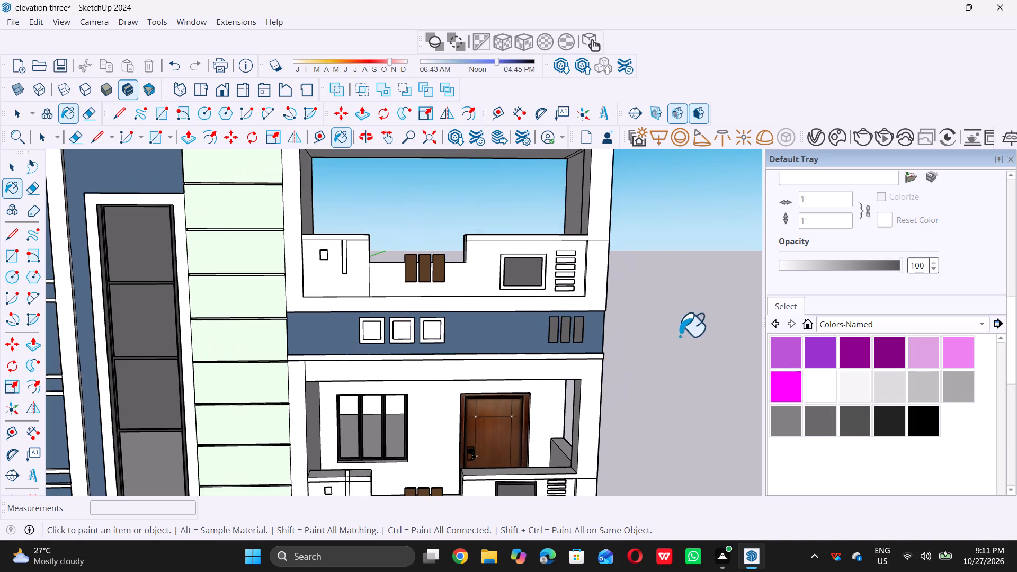
Paint the three narrow upright bars on the blue band below the middle-floor parapet the same dark grey.
{"action": "scroll", "coordinate": [510, 317], "scroll_direction": "down", "scroll_amount": 5}
{"action": "scroll", "coordinate": [550, 467], "scroll_direction": "up", "scroll_amount": 4}
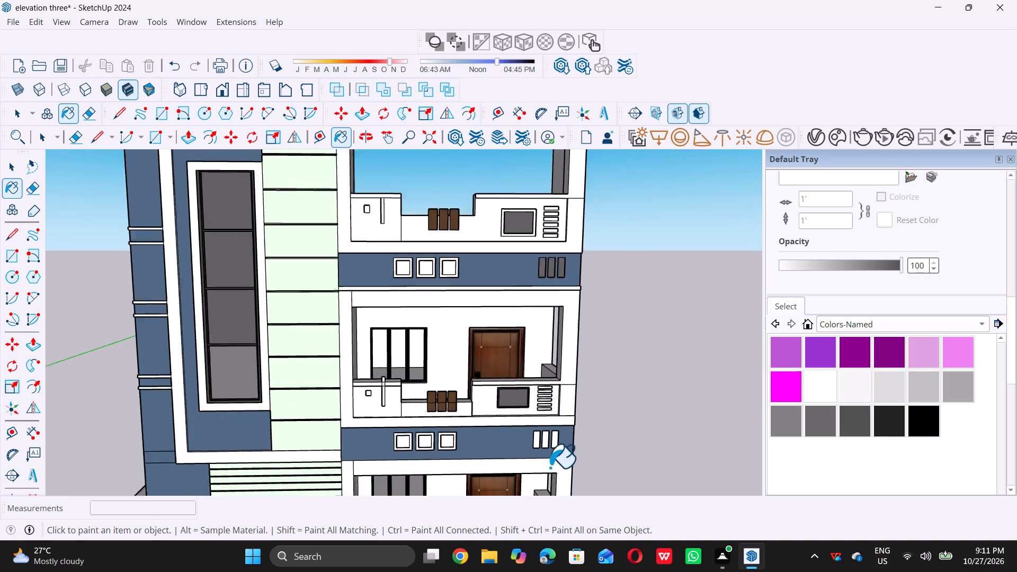
{"action": "scroll", "coordinate": [550, 467], "scroll_direction": "up", "scroll_amount": 9}
{"action": "left_click", "coordinate": [523, 428]}
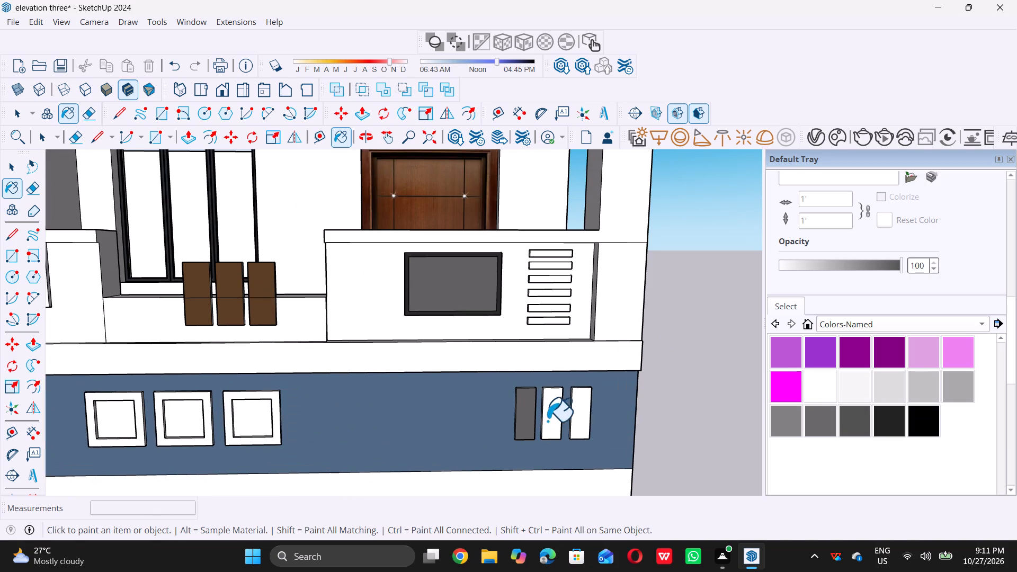
{"action": "left_click", "coordinate": [552, 422]}
{"action": "left_click", "coordinate": [582, 423]}
{"action": "scroll", "coordinate": [513, 451], "scroll_direction": "down", "scroll_amount": 3}
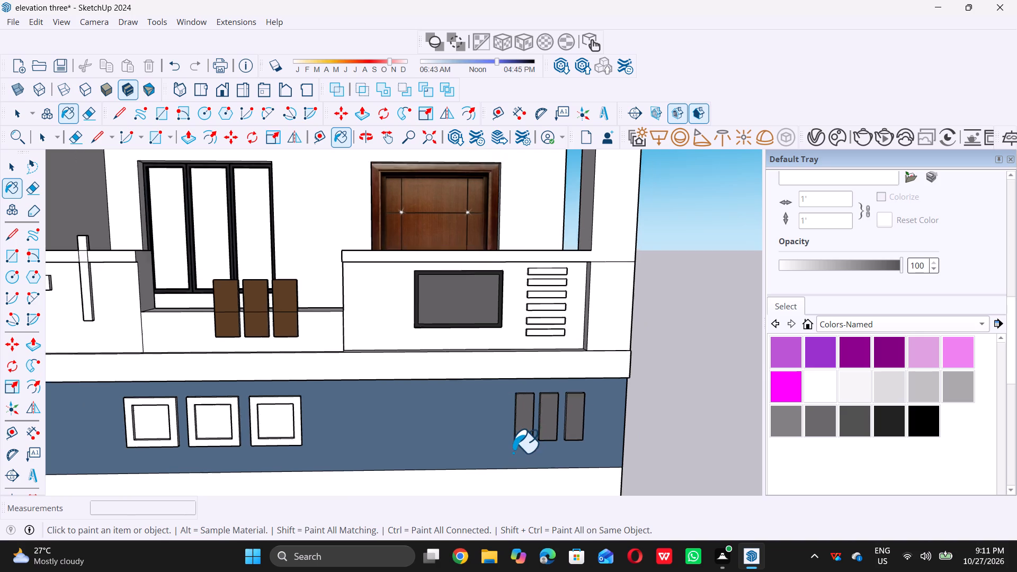
{"action": "scroll", "coordinate": [513, 452], "scroll_direction": "down", "scroll_amount": 11}
{"action": "middle_click_drag", "start_coordinate": [549, 432], "coordinate": [556, 426]}
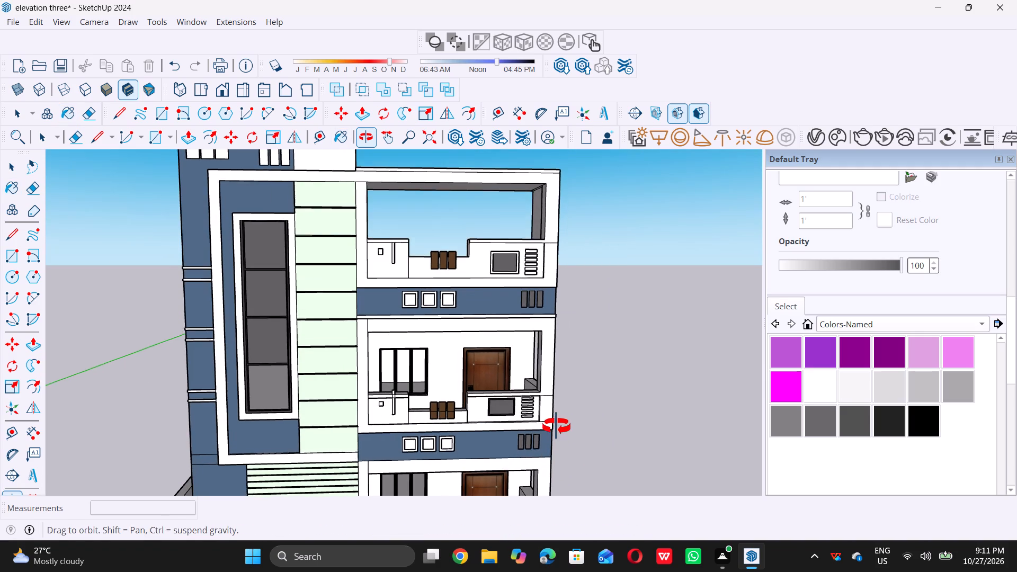
Look through the named colours for a shade to use on the balcony parapets.
{"action": "middle_click_drag", "start_coordinate": [556, 426], "coordinate": [516, 410]}
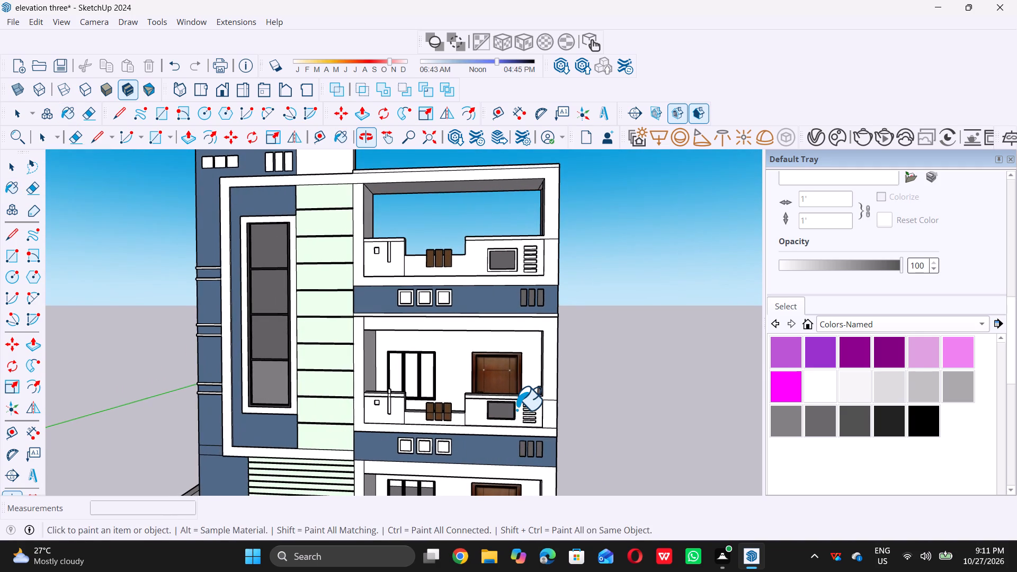
{"action": "key", "text": "space"}
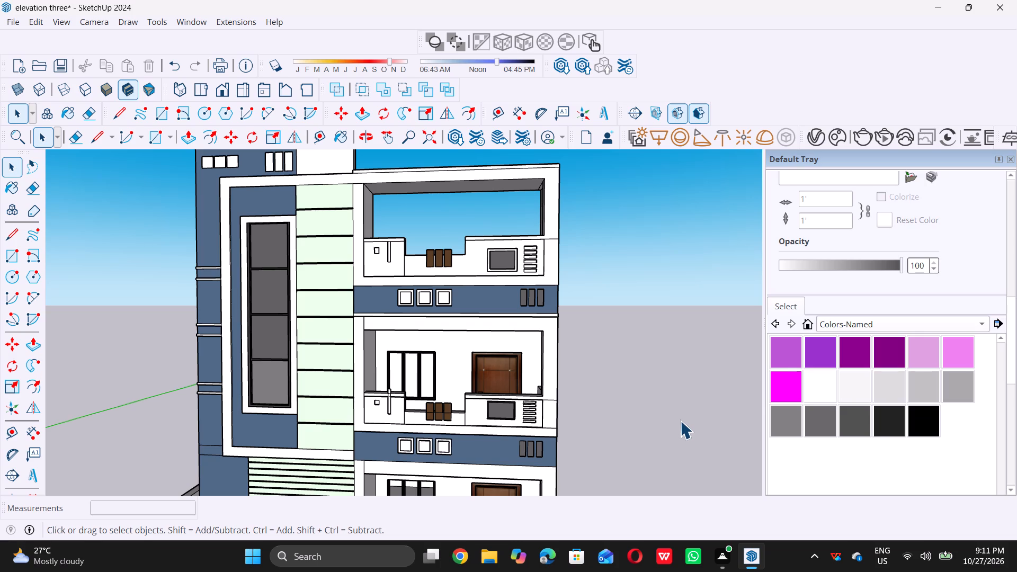
{"action": "scroll", "coordinate": [864, 427], "scroll_direction": "up", "scroll_amount": 16}
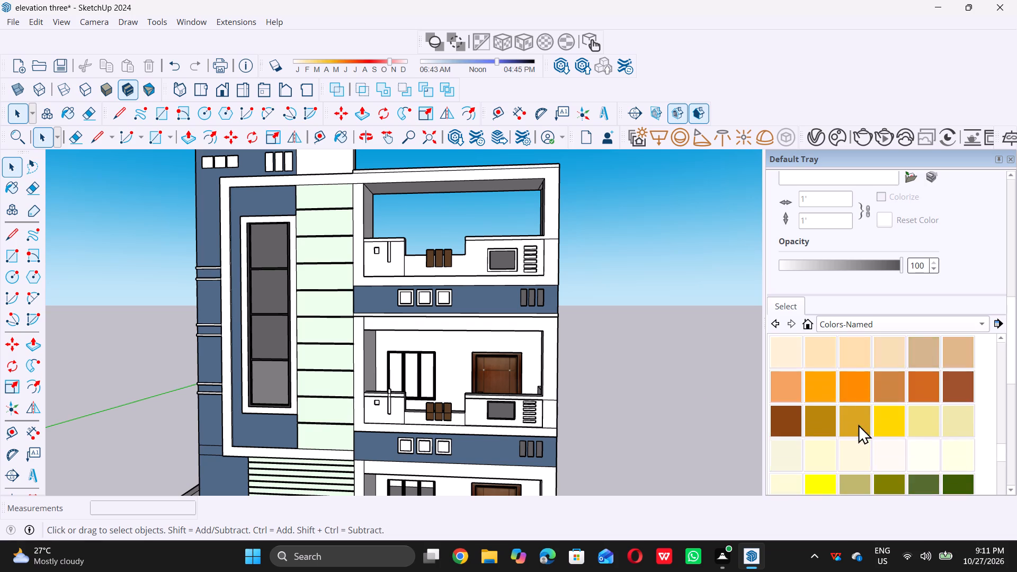
{"action": "scroll", "coordinate": [858, 424], "scroll_direction": "up", "scroll_amount": 3}
{"action": "scroll", "coordinate": [837, 410], "scroll_direction": "down", "scroll_amount": 5}
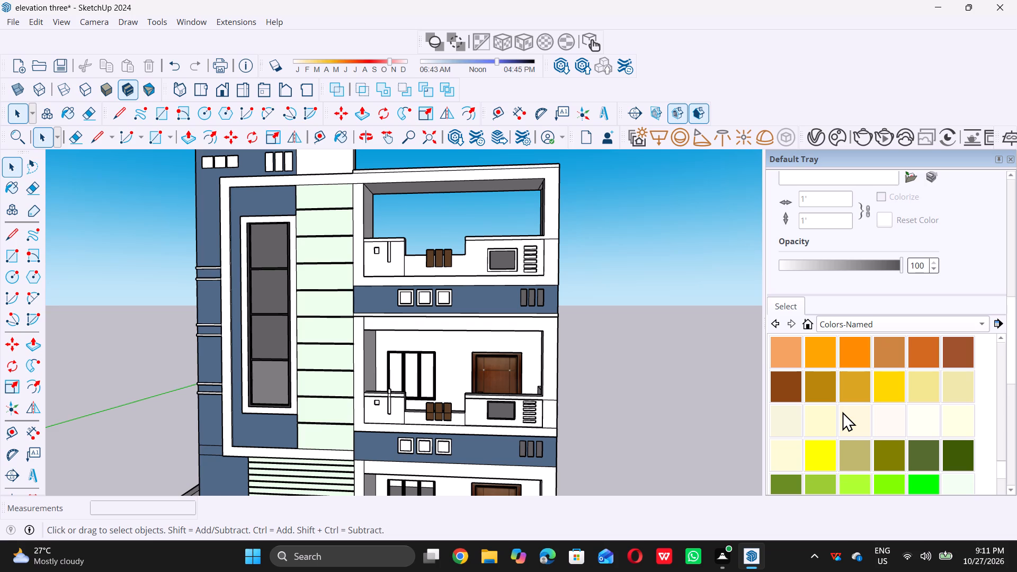
{"action": "scroll", "coordinate": [845, 416], "scroll_direction": "down", "scroll_amount": 4}
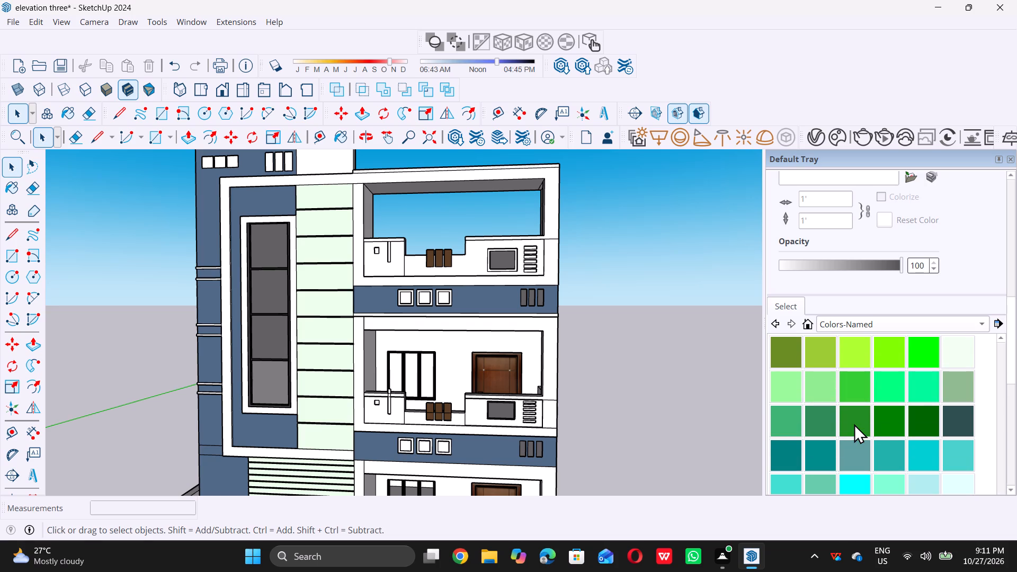
{"action": "middle_click", "coordinate": [893, 387]}
{"action": "double_click", "coordinate": [893, 387]}
{"action": "scroll", "coordinate": [859, 267], "scroll_direction": "up", "scroll_amount": 4}
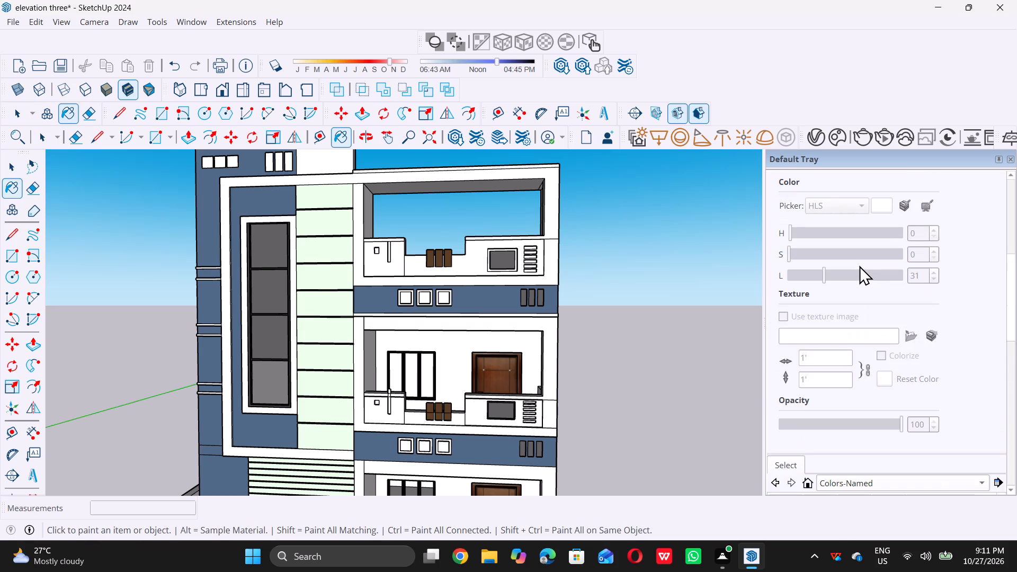
{"action": "scroll", "coordinate": [859, 265], "scroll_direction": "down", "scroll_amount": 6}
{"action": "scroll", "coordinate": [859, 309], "scroll_direction": "up", "scroll_amount": 3}
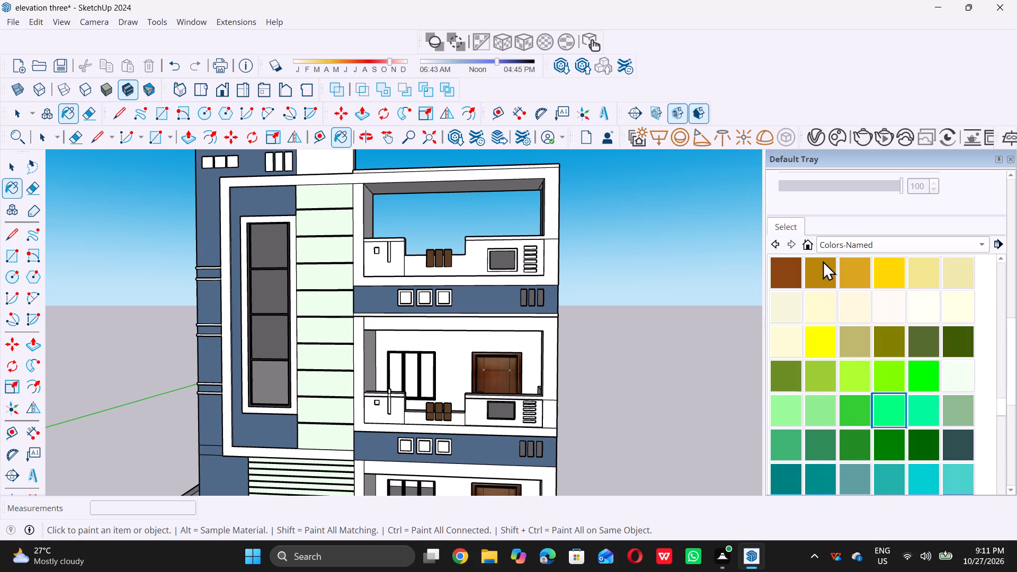
Paint the front faces of the top-floor balcony parapet with the pale green already used in the model.
{"action": "double_click", "coordinate": [810, 248]}
{"action": "scroll", "coordinate": [836, 310], "scroll_direction": "up", "scroll_amount": 3}
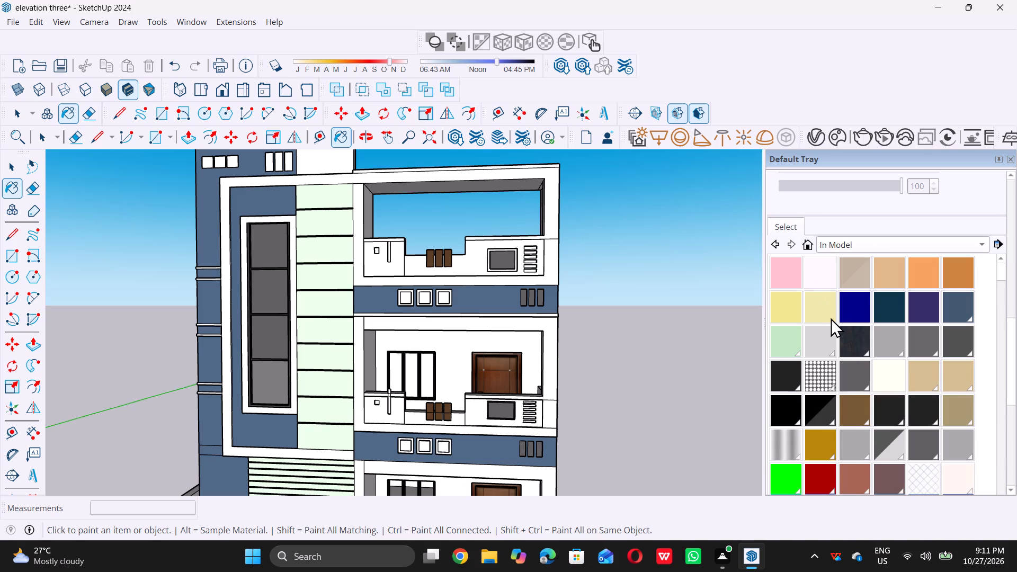
{"action": "scroll", "coordinate": [832, 320], "scroll_direction": "up", "scroll_amount": 3}
{"action": "triple_click", "coordinate": [790, 350]}
{"action": "left_click", "coordinate": [791, 349]}
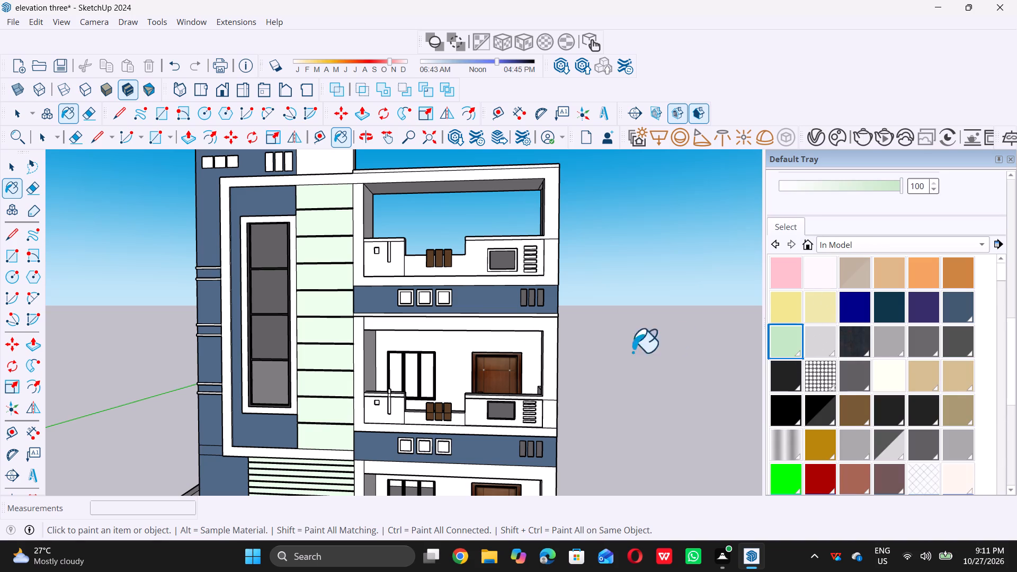
{"action": "scroll", "coordinate": [466, 305], "scroll_direction": "up", "scroll_amount": 5}
{"action": "left_click", "coordinate": [476, 252]}
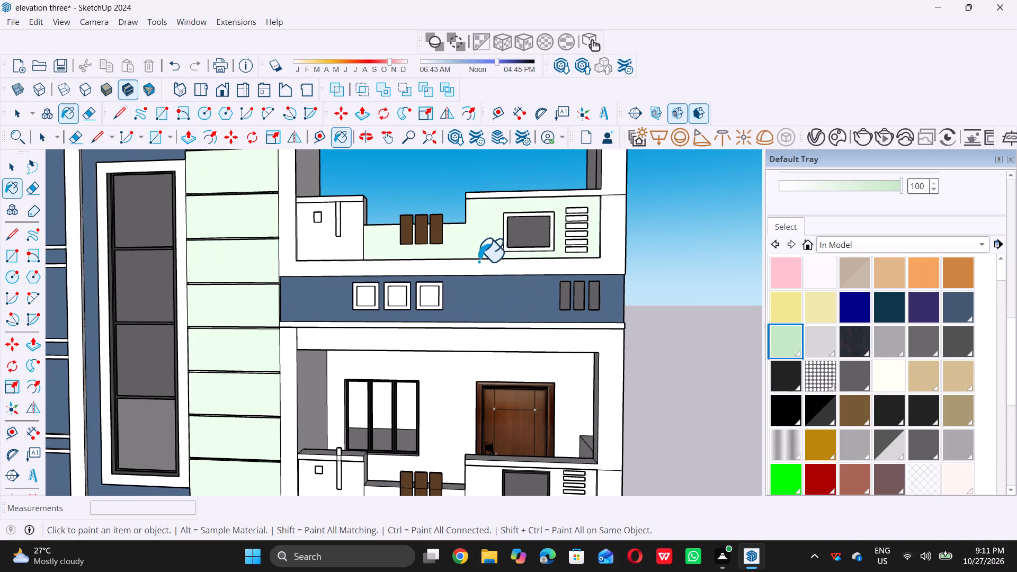
{"action": "scroll", "coordinate": [501, 262], "scroll_direction": "down", "scroll_amount": 4}
{"action": "scroll", "coordinate": [398, 251], "scroll_direction": "up", "scroll_amount": 4}
{"action": "triple_click", "coordinate": [397, 251]}
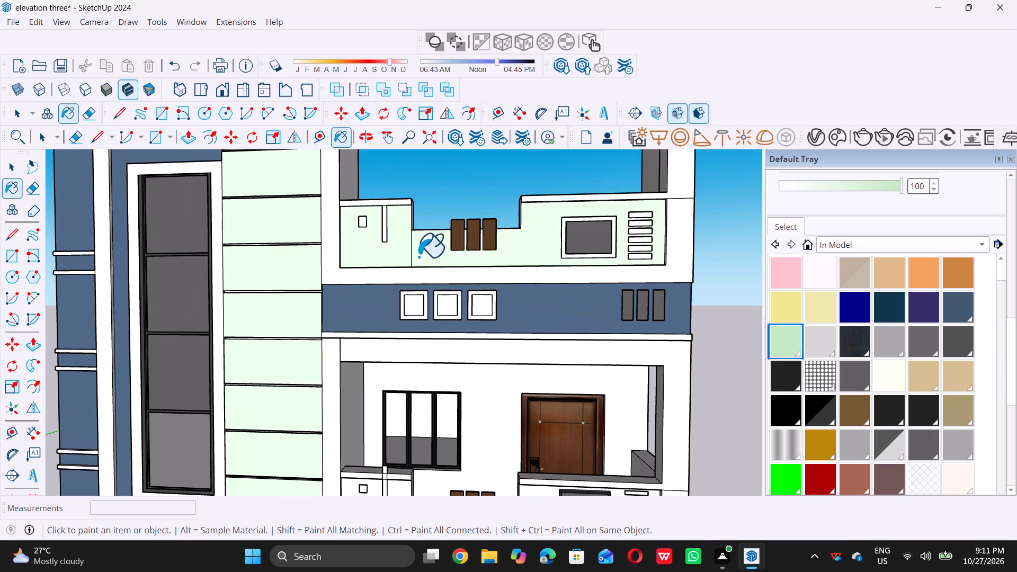
Paint the right, left and low centre faces of the middle-floor balcony parapet the same pale green.
{"action": "scroll", "coordinate": [419, 258], "scroll_direction": "down", "scroll_amount": 5}
{"action": "scroll", "coordinate": [563, 395], "scroll_direction": "up", "scroll_amount": 4}
{"action": "triple_click", "coordinate": [488, 444]}
{"action": "left_click", "coordinate": [488, 444]}
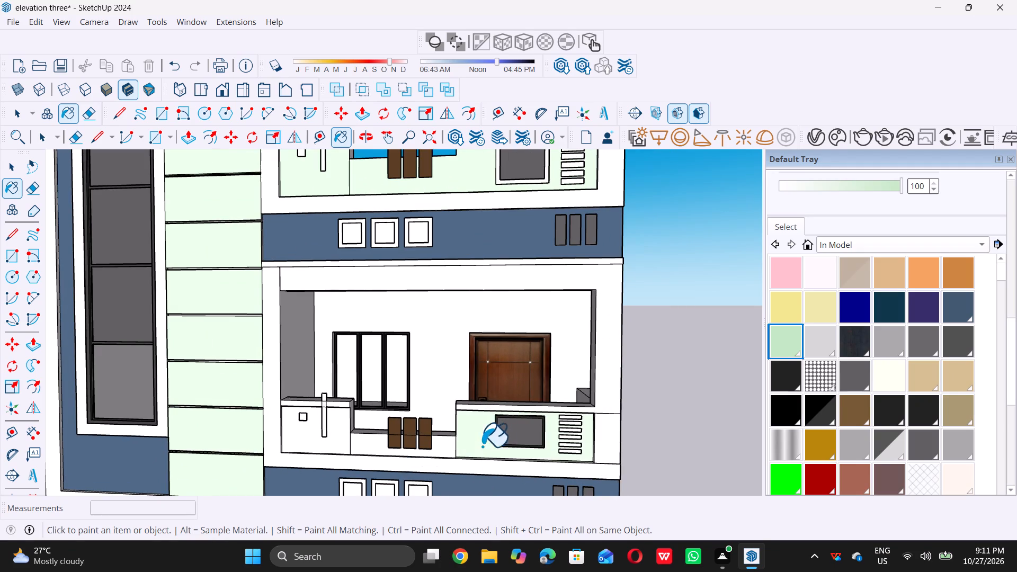
{"action": "triple_click", "coordinate": [342, 434]}
{"action": "left_click", "coordinate": [342, 433]}
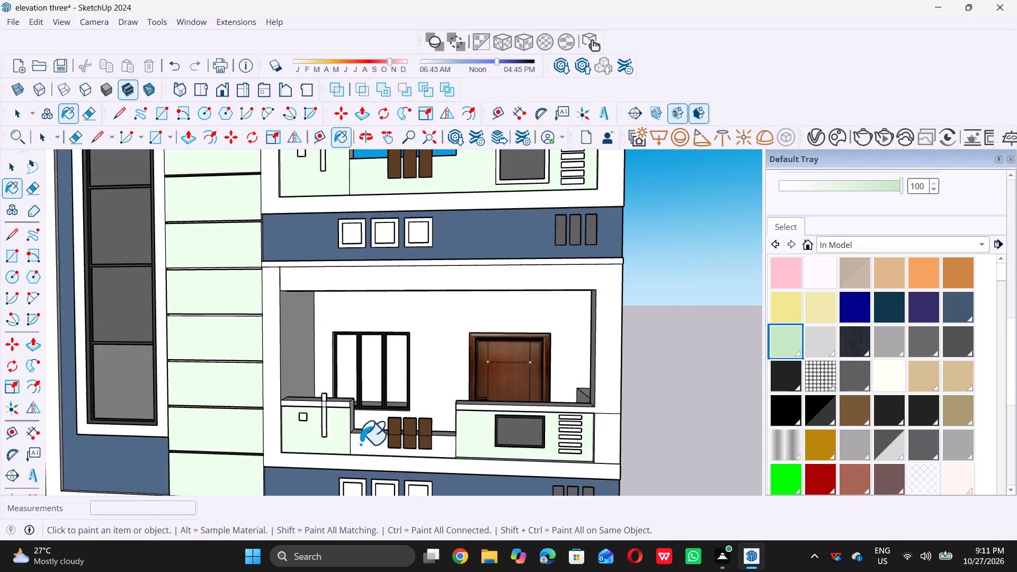
{"action": "double_click", "coordinate": [372, 445]}
Paint the projecting frame around the tower and top-floor opening pale green, including the border around the top-floor parapet.
{"action": "scroll", "coordinate": [514, 461], "scroll_direction": "down", "scroll_amount": 8}
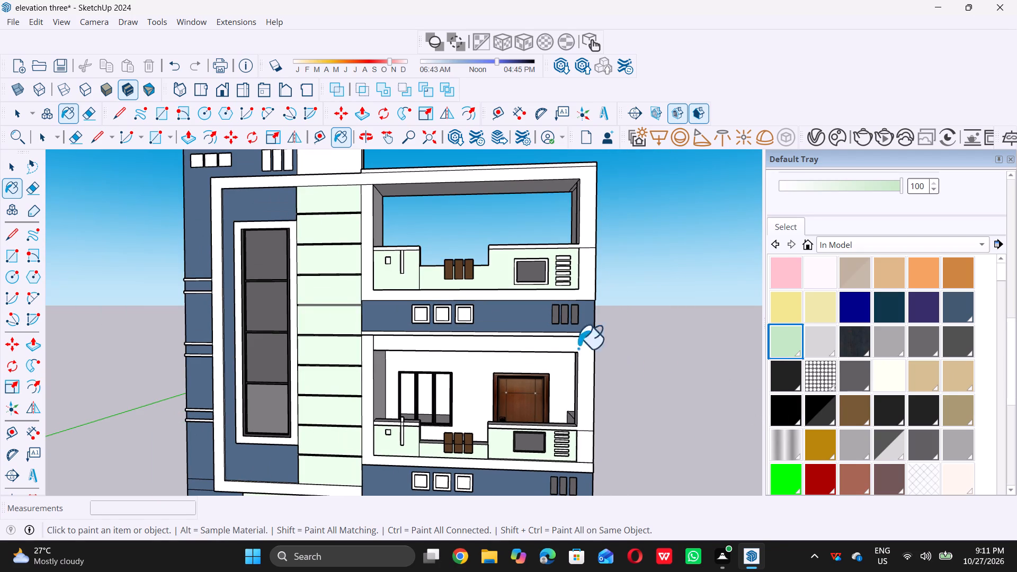
{"action": "scroll", "coordinate": [553, 384], "scroll_direction": "down", "scroll_amount": 2}
{"action": "scroll", "coordinate": [508, 194], "scroll_direction": "up", "scroll_amount": 1}
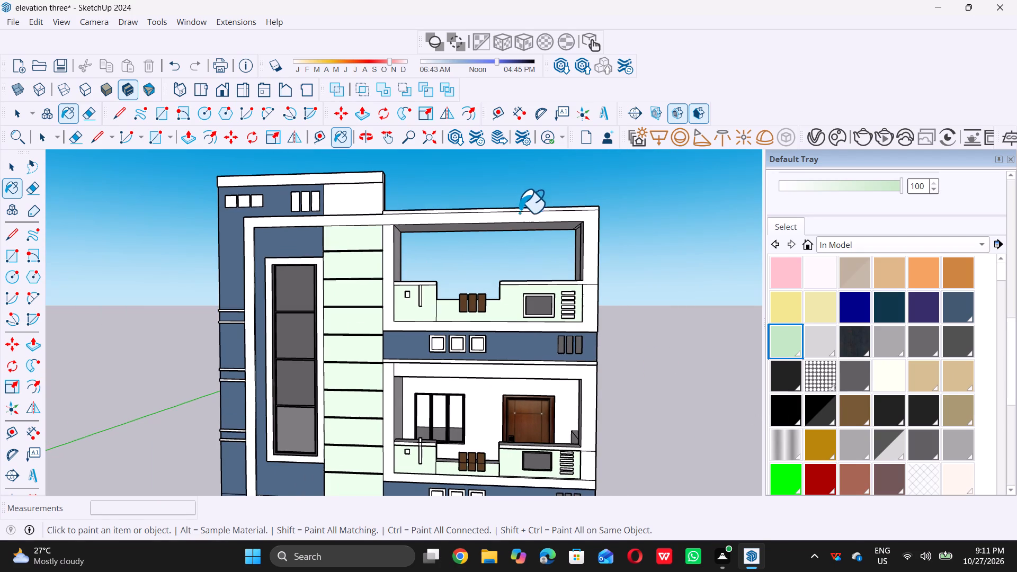
{"action": "scroll", "coordinate": [523, 219], "scroll_direction": "up", "scroll_amount": 7}
{"action": "double_click", "coordinate": [540, 211]}
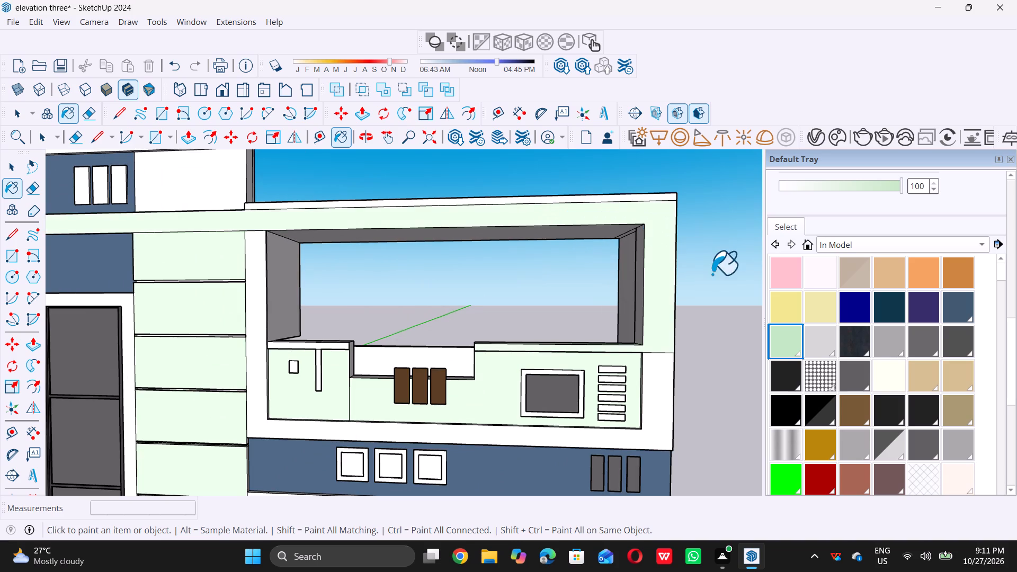
{"action": "scroll", "coordinate": [718, 278], "scroll_direction": "down", "scroll_amount": 7}
{"action": "scroll", "coordinate": [692, 367], "scroll_direction": "up", "scroll_amount": 4}
{"action": "left_click", "coordinate": [682, 359]}
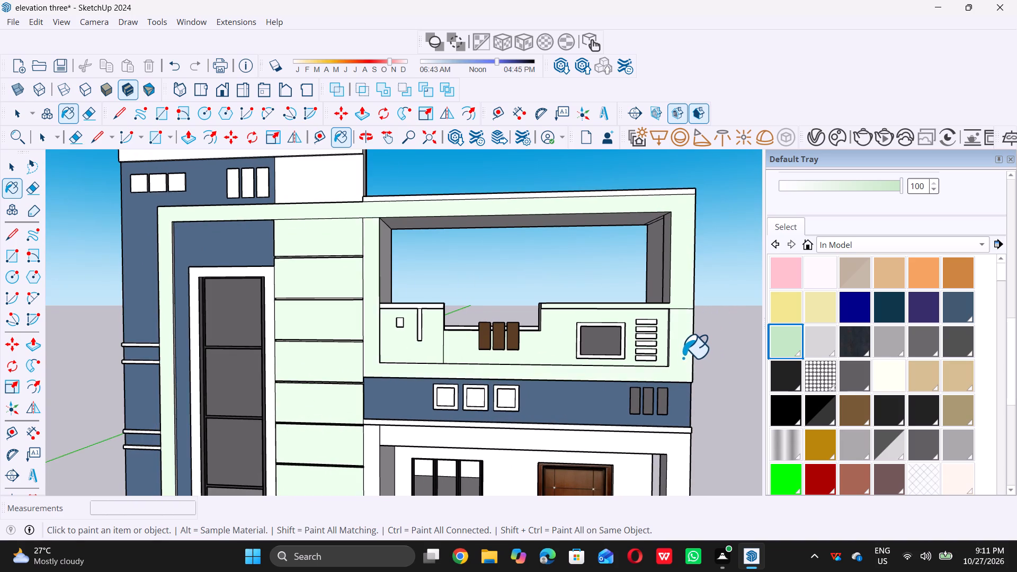
Paint the frame around the middle-floor balcony opening and the strip beneath its parapet pale green.
{"action": "scroll", "coordinate": [683, 358], "scroll_direction": "down", "scroll_amount": 9}
{"action": "scroll", "coordinate": [683, 434], "scroll_direction": "up", "scroll_amount": 4}
{"action": "left_click", "coordinate": [676, 424]}
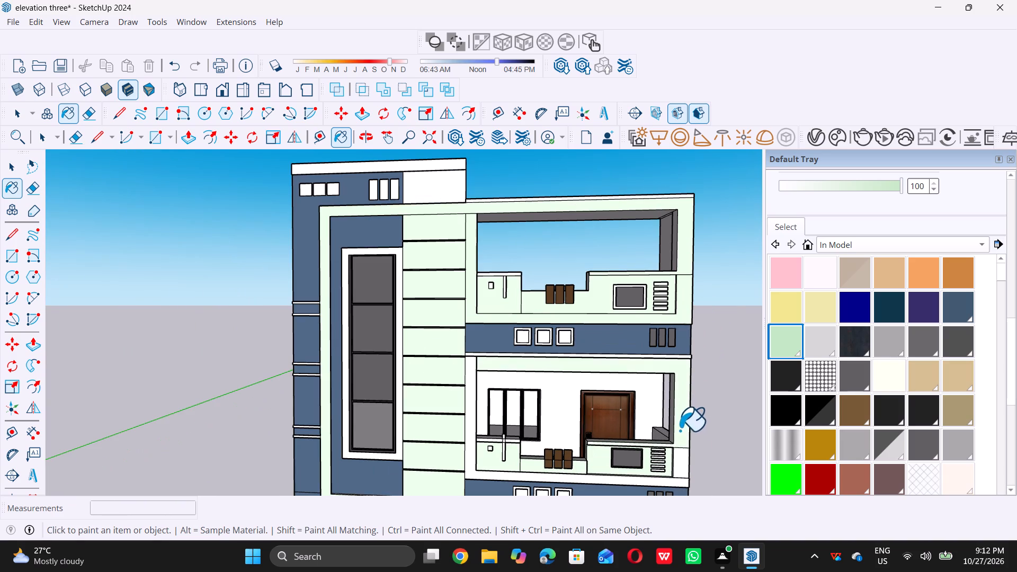
{"action": "triple_click", "coordinate": [679, 467]}
{"action": "scroll", "coordinate": [675, 440], "scroll_direction": "down", "scroll_amount": 9}
{"action": "scroll", "coordinate": [655, 289], "scroll_direction": "down", "scroll_amount": 5}
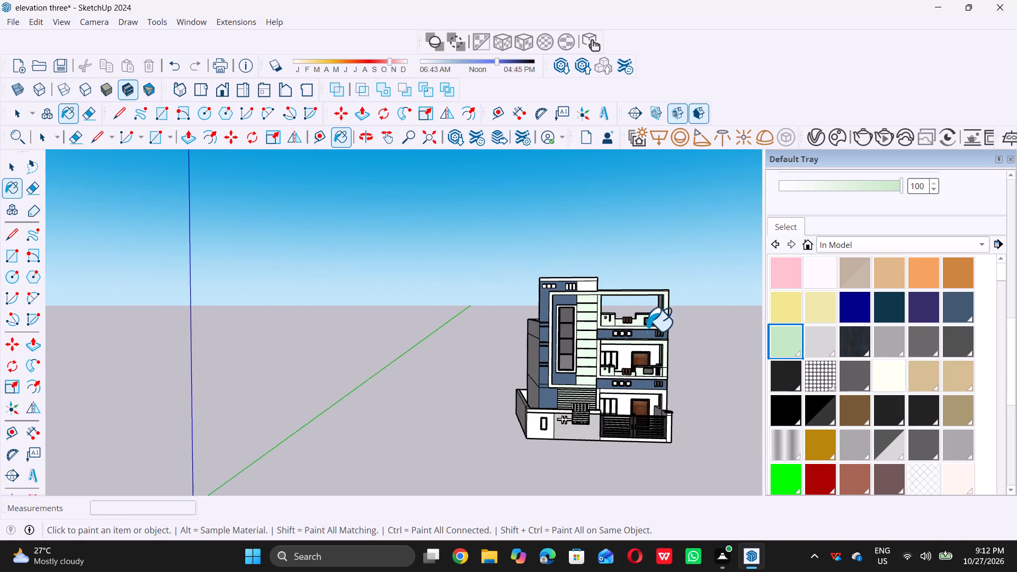
{"action": "middle_click_drag", "start_coordinate": [641, 391], "coordinate": [590, 406]}
{"action": "scroll", "coordinate": [563, 460], "scroll_direction": "up", "scroll_amount": 5}
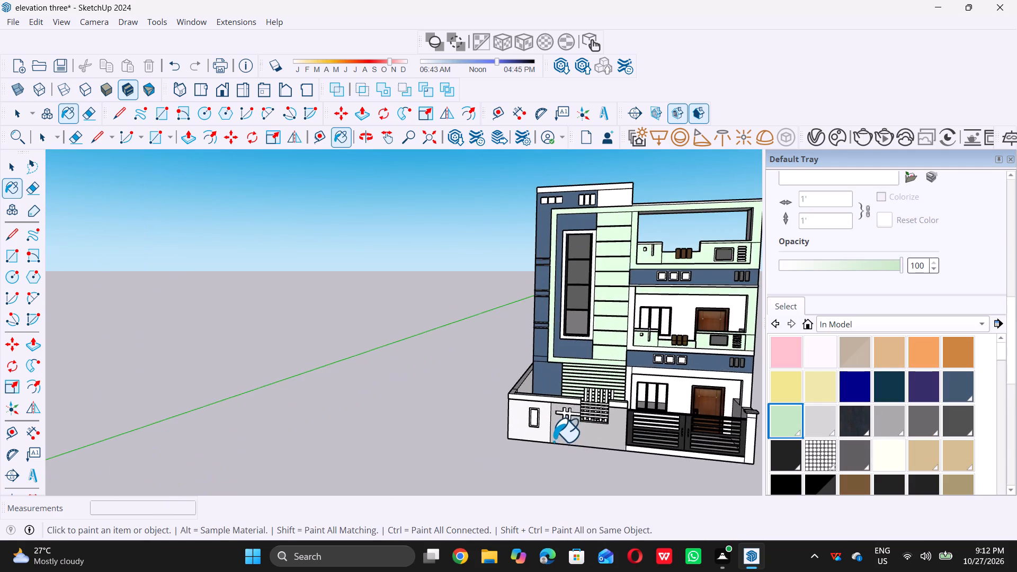
{"action": "scroll", "coordinate": [551, 432], "scroll_direction": "down", "scroll_amount": 5}
{"action": "key", "text": "space"}
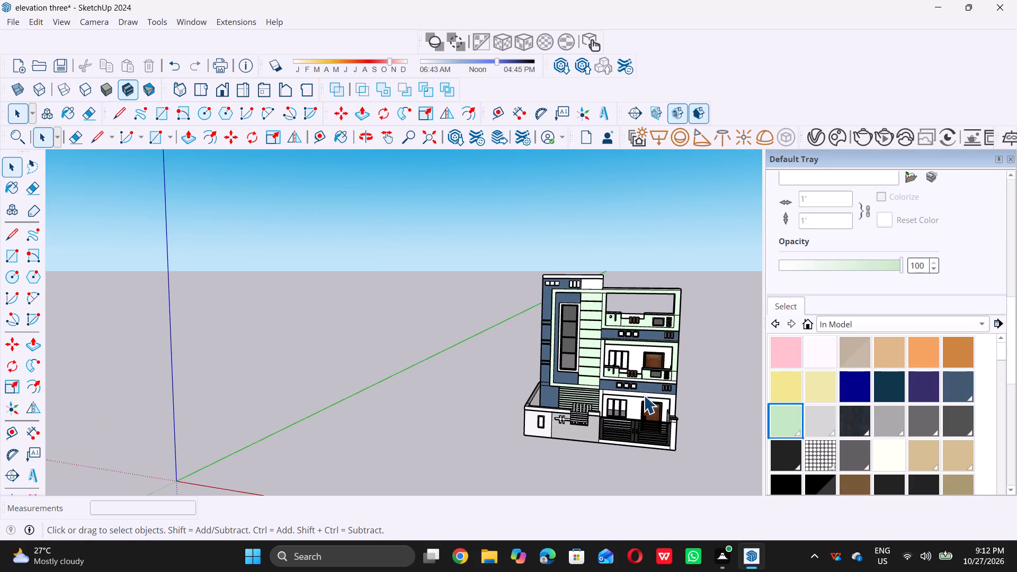
Paint the light grey front compound wall section beside the gate with the model's dark grey material.
{"action": "scroll", "coordinate": [629, 399], "scroll_direction": "down", "scroll_amount": 5}
{"action": "middle_click_drag", "start_coordinate": [564, 455], "coordinate": [610, 413]}
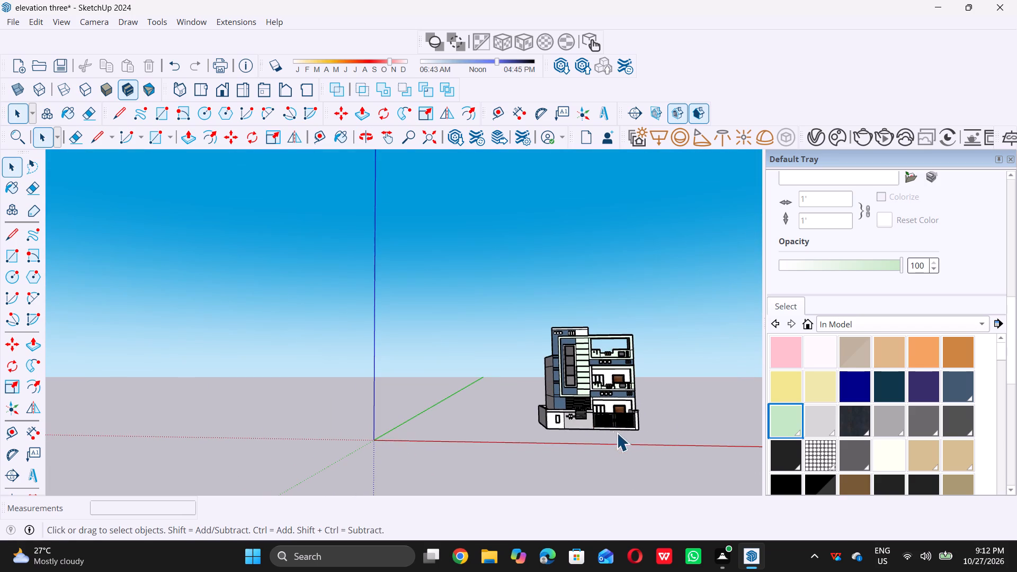
{"action": "scroll", "coordinate": [884, 442], "scroll_direction": "down", "scroll_amount": 2}
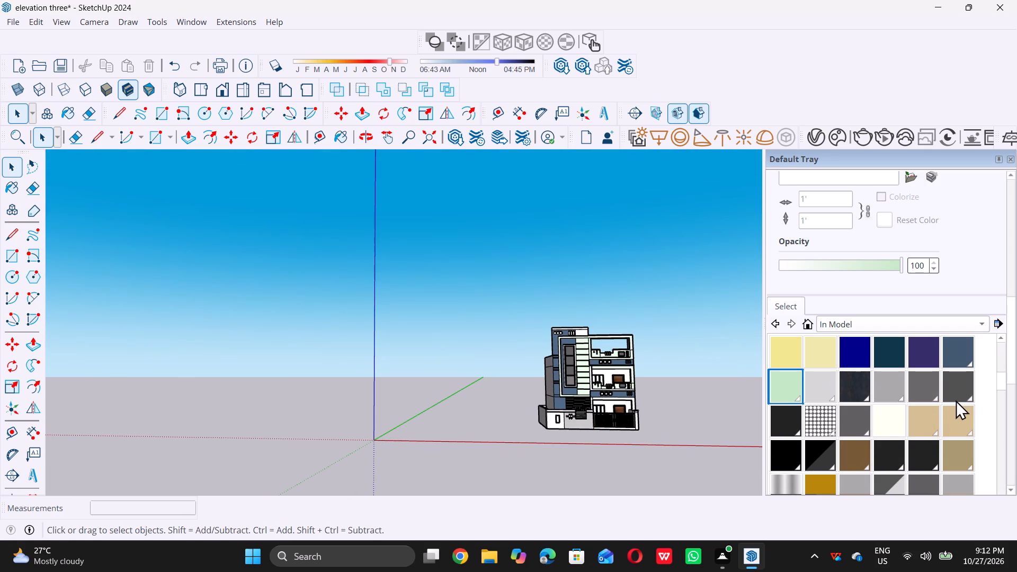
{"action": "triple_click", "coordinate": [961, 384]}
{"action": "left_click", "coordinate": [961, 384]}
{"action": "scroll", "coordinate": [551, 450], "scroll_direction": "up", "scroll_amount": 17}
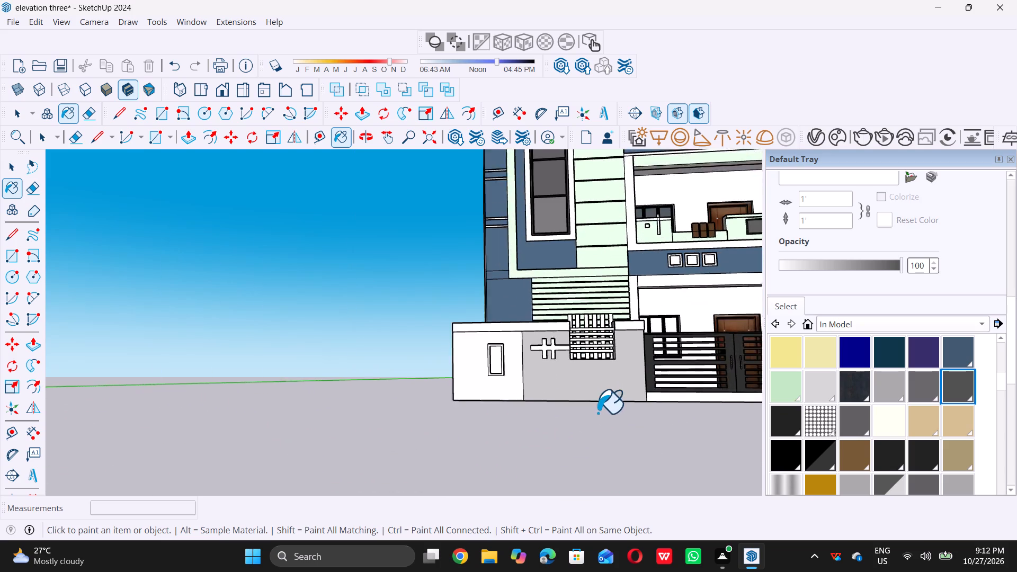
{"action": "triple_click", "coordinate": [621, 374]}
{"action": "left_click", "coordinate": [621, 374]}
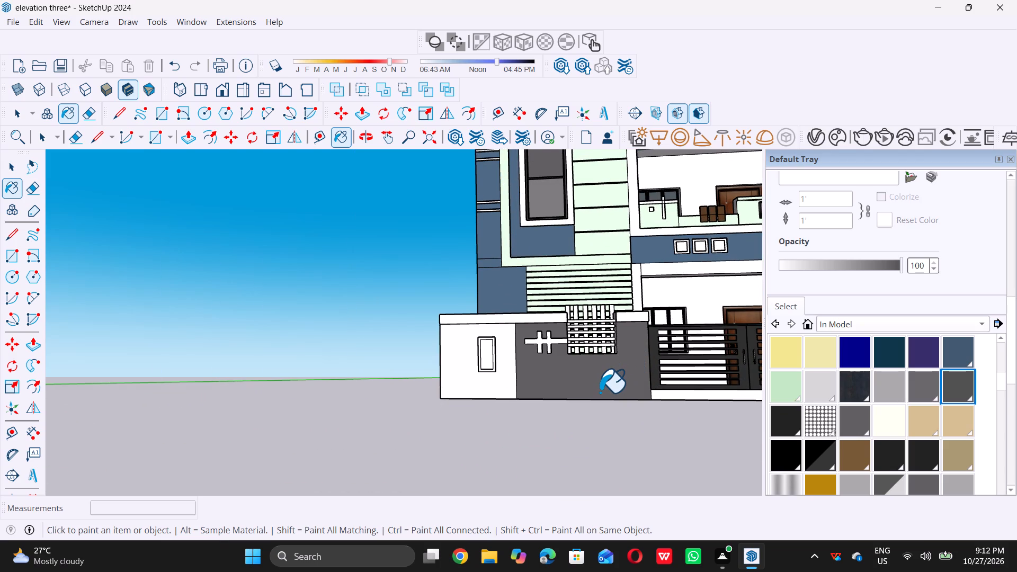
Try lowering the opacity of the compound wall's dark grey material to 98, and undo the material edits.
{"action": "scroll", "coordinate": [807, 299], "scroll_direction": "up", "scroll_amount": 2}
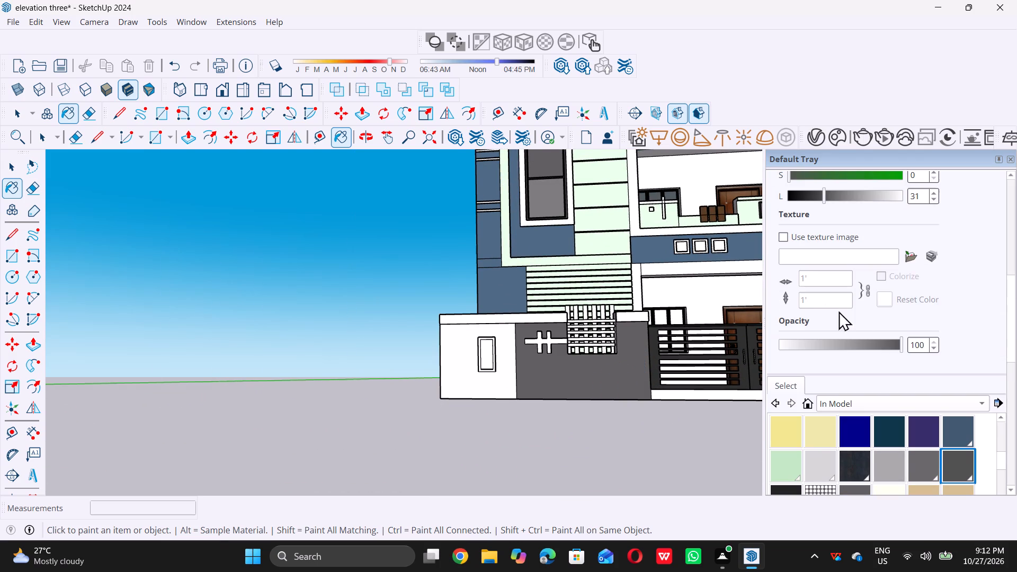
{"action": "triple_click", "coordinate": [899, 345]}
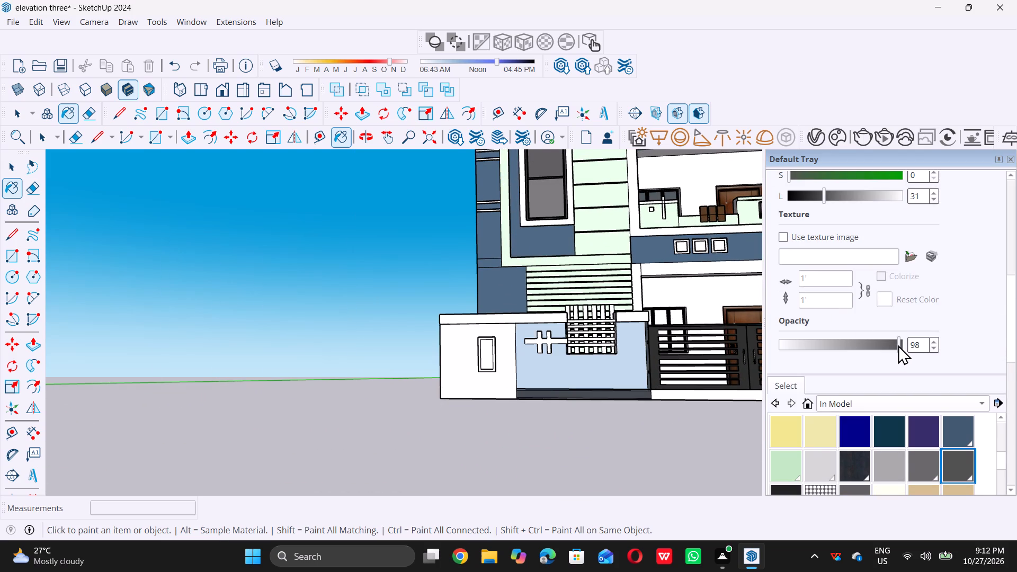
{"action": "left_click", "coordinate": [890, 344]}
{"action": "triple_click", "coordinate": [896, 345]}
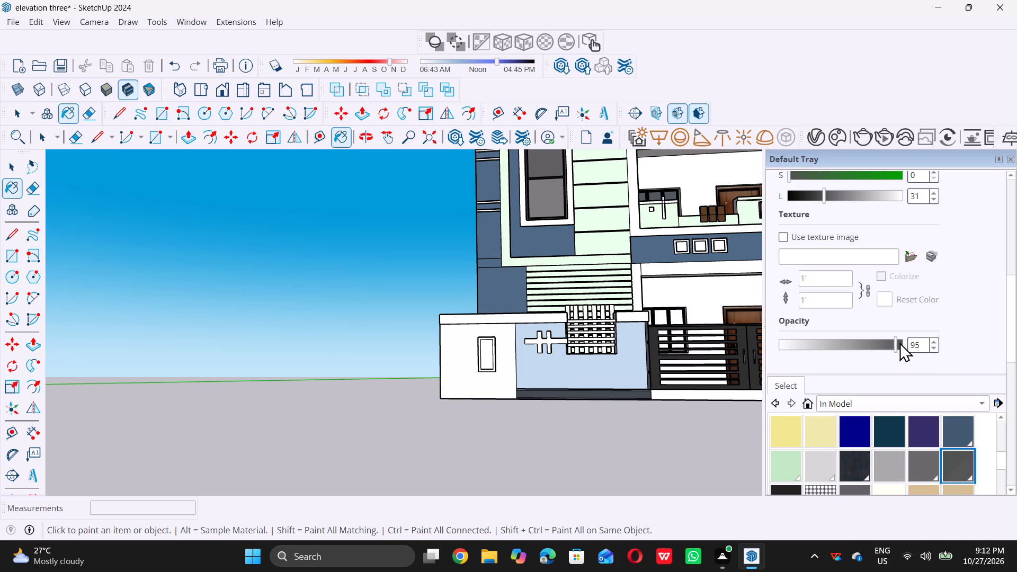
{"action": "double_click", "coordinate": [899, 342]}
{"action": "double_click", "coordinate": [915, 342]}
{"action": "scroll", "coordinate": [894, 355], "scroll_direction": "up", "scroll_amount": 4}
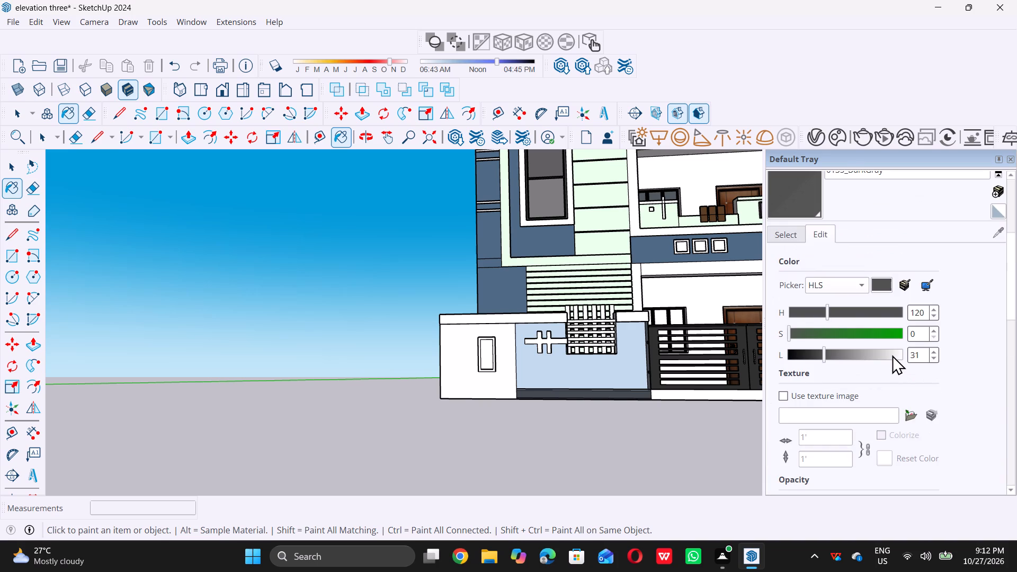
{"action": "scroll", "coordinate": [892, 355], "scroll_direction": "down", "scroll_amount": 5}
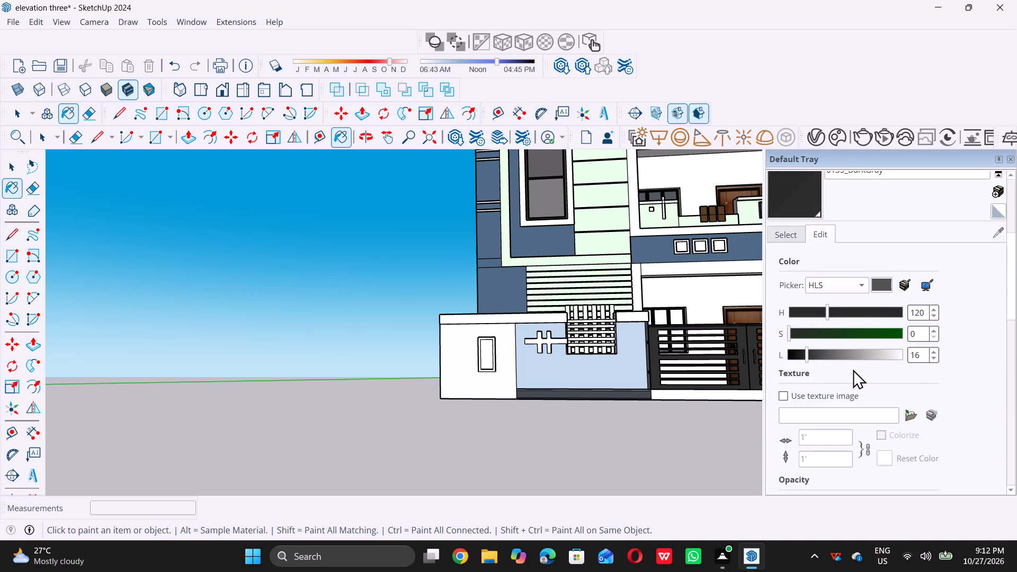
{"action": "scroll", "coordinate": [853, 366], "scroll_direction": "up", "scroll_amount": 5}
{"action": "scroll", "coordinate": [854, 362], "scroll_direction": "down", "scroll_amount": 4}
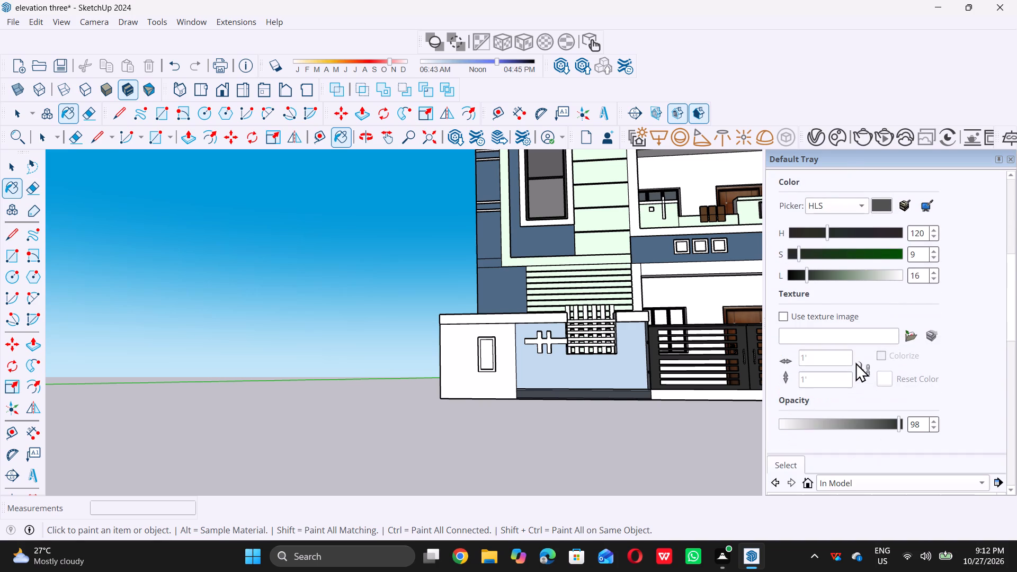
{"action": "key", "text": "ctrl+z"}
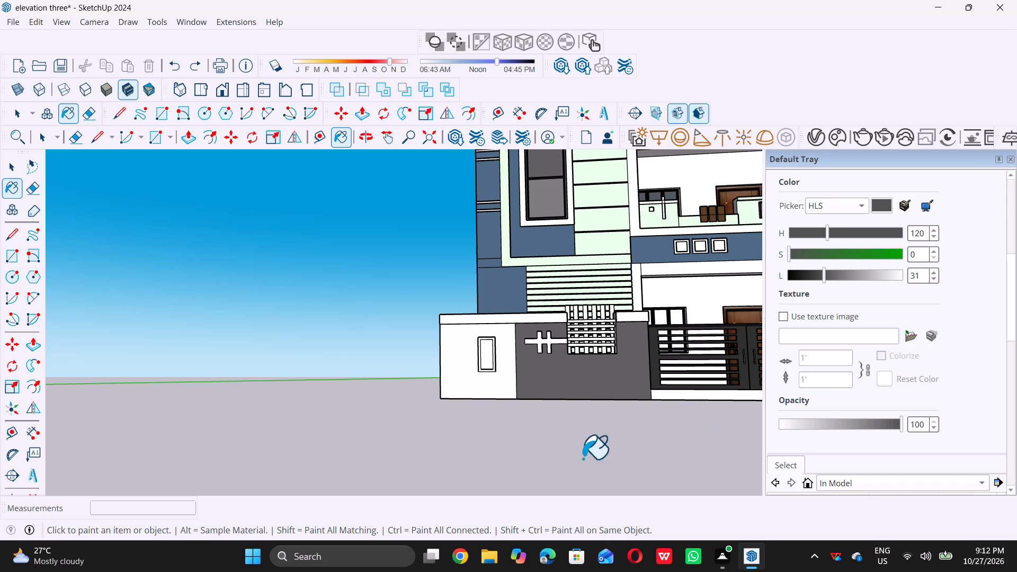
Lighten the compound wall's dark grey material to a lightness of 51.
{"action": "scroll", "coordinate": [554, 455], "scroll_direction": "down", "scroll_amount": 5}
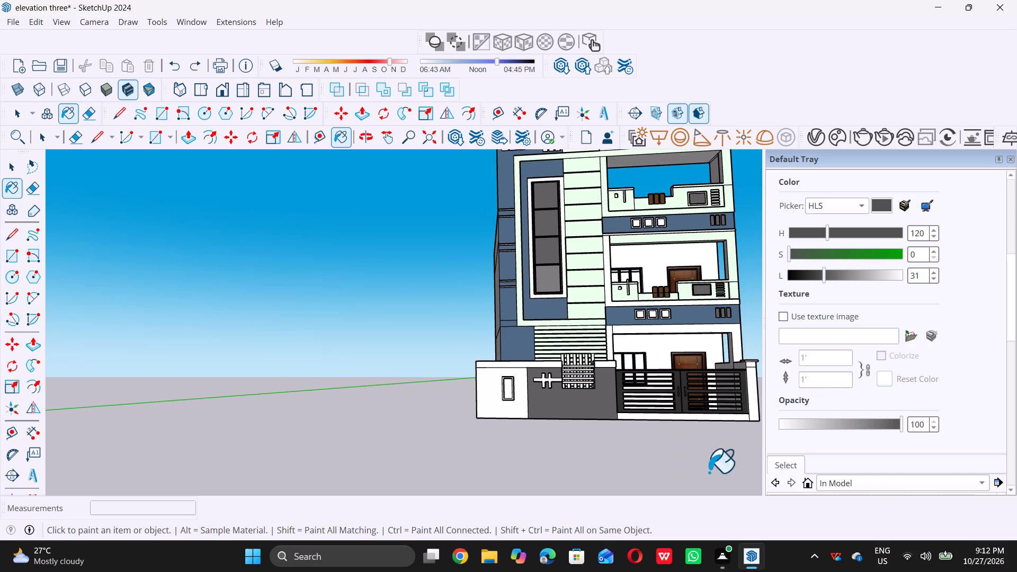
{"action": "triple_click", "coordinate": [825, 273]}
{"action": "left_click", "coordinate": [828, 273]}
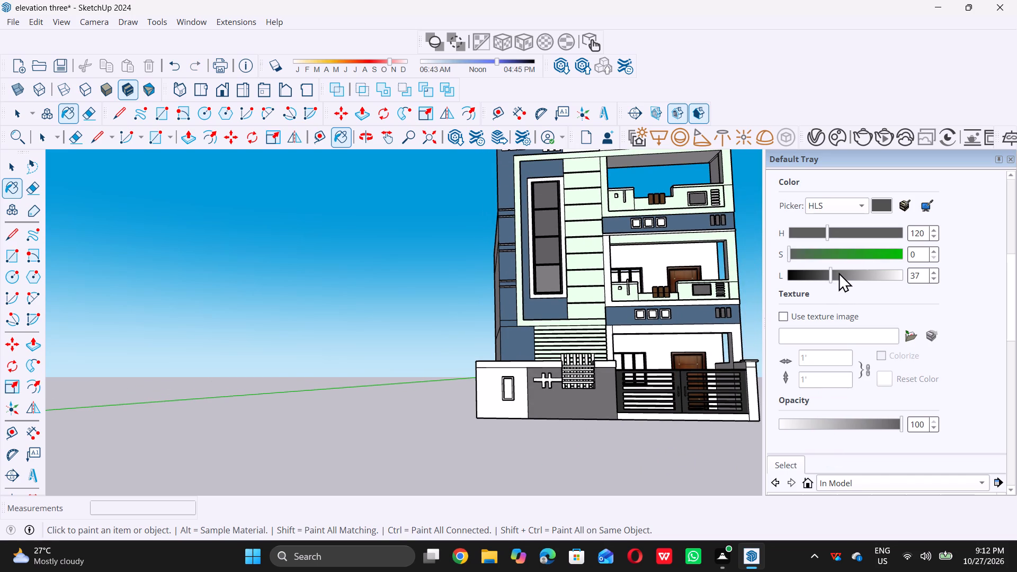
{"action": "left_click_drag", "start_coordinate": [838, 272], "coordinate": [846, 277]}
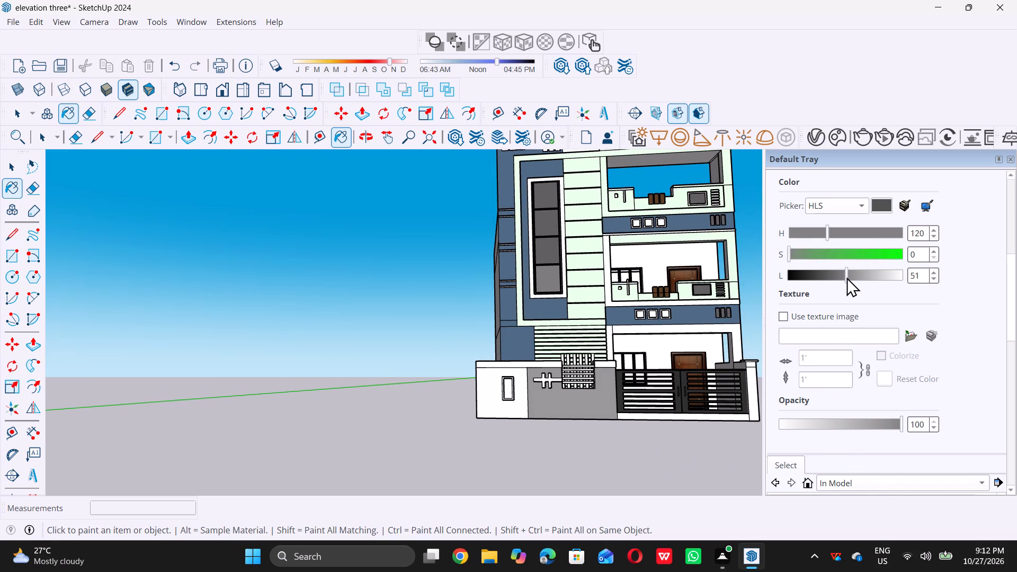
Darken the compound wall's grey material slightly to a lightness of 45.
{"action": "left_click_drag", "start_coordinate": [846, 277], "coordinate": [847, 277]}
{"action": "left_click_drag", "start_coordinate": [847, 277], "coordinate": [845, 278]}
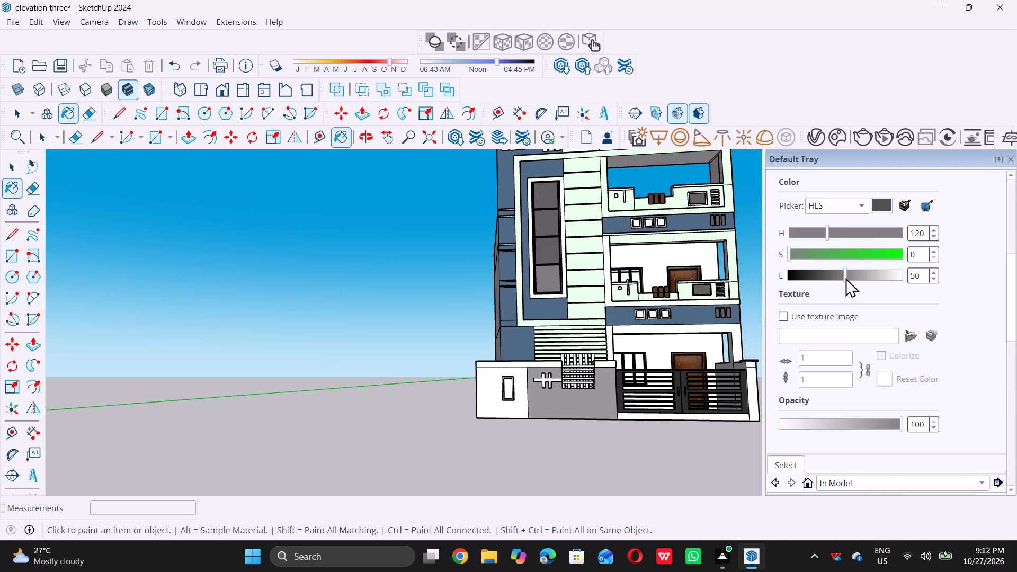
{"action": "left_click_drag", "start_coordinate": [845, 278], "coordinate": [841, 277]}
{"action": "double_click", "coordinate": [841, 277]}
{"action": "key", "text": "space"}
{"action": "scroll", "coordinate": [601, 429], "scroll_direction": "down", "scroll_amount": 6}
{"action": "middle_click_drag", "start_coordinate": [593, 453], "coordinate": [552, 491]}
{"action": "scroll", "coordinate": [563, 485], "scroll_direction": "up", "scroll_amount": 4}
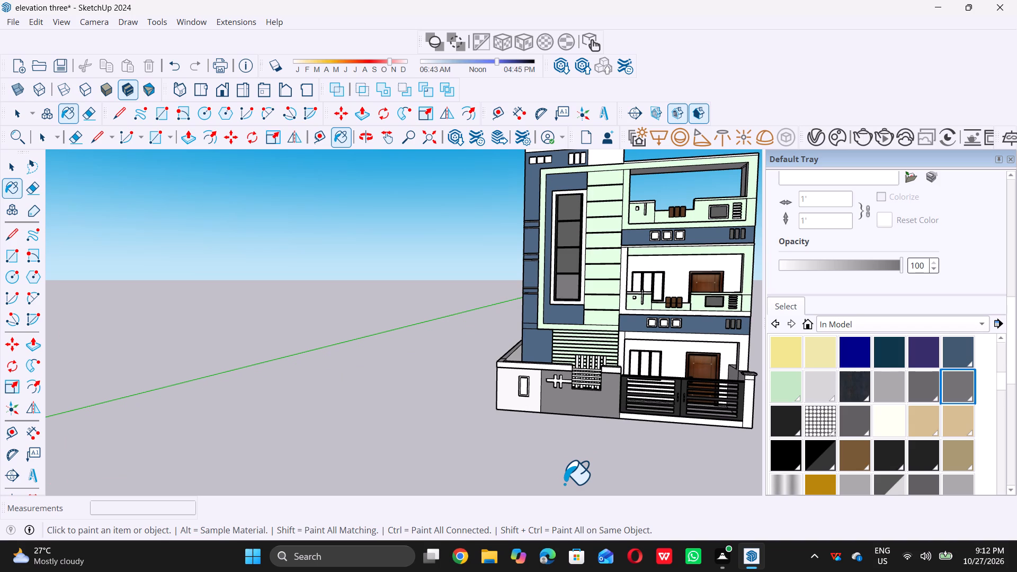
{"action": "key", "text": "space"}
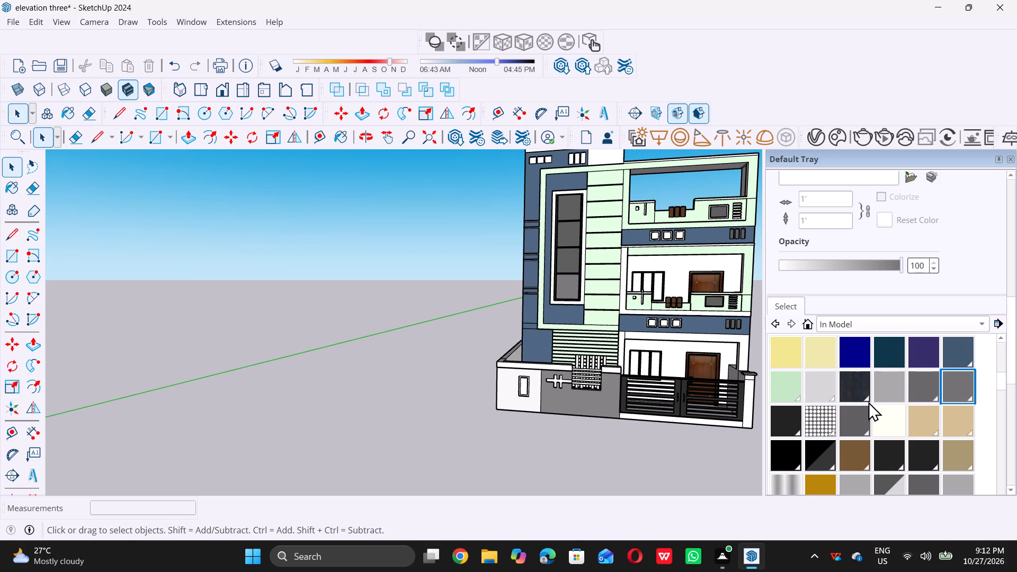
Save the recoloured elevation three model.
{"action": "scroll", "coordinate": [867, 403], "scroll_direction": "down", "scroll_amount": 2}
{"action": "scroll", "coordinate": [518, 405], "scroll_direction": "down", "scroll_amount": 6}
{"action": "middle_click_drag", "start_coordinate": [515, 421], "coordinate": [547, 430]}
{"action": "scroll", "coordinate": [628, 379], "scroll_direction": "up", "scroll_amount": 5}
{"action": "scroll", "coordinate": [570, 414], "scroll_direction": "down", "scroll_amount": 5}
{"action": "middle_click_drag", "start_coordinate": [559, 429], "coordinate": [589, 415]}
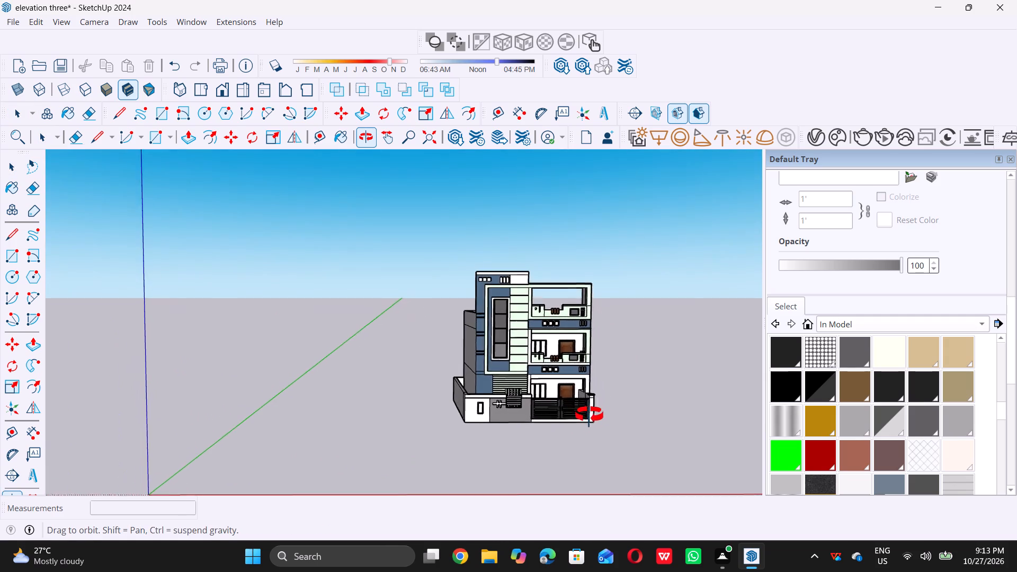
{"action": "middle_click_drag", "start_coordinate": [589, 415], "coordinate": [588, 415]}
{"action": "key", "text": "ctrl+s"}
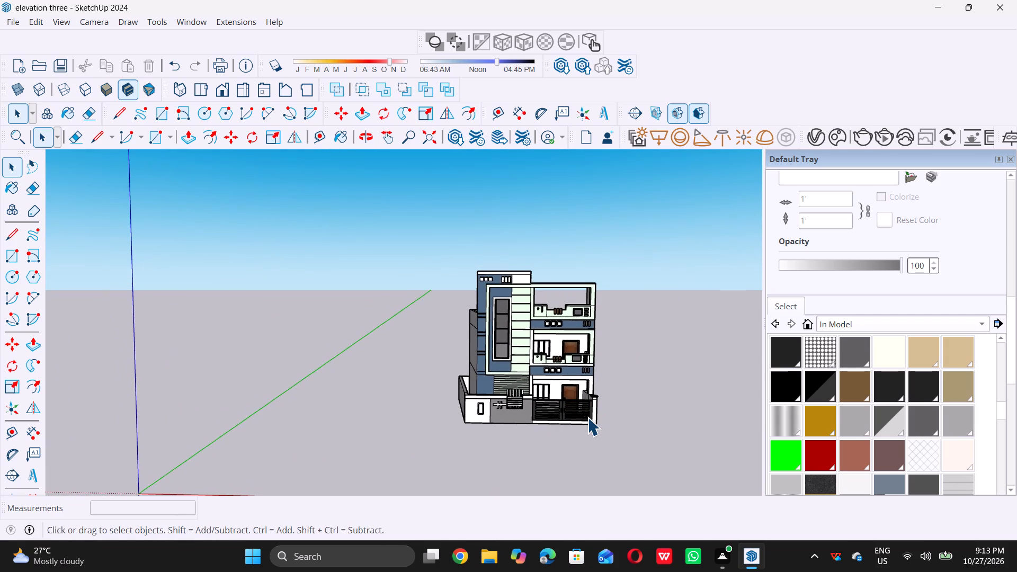
Examine the recoloured front elevation and compound wall from several distances and angles.
{"action": "scroll", "coordinate": [540, 417], "scroll_direction": "down", "scroll_amount": 3}
{"action": "scroll", "coordinate": [581, 364], "scroll_direction": "up", "scroll_amount": 4}
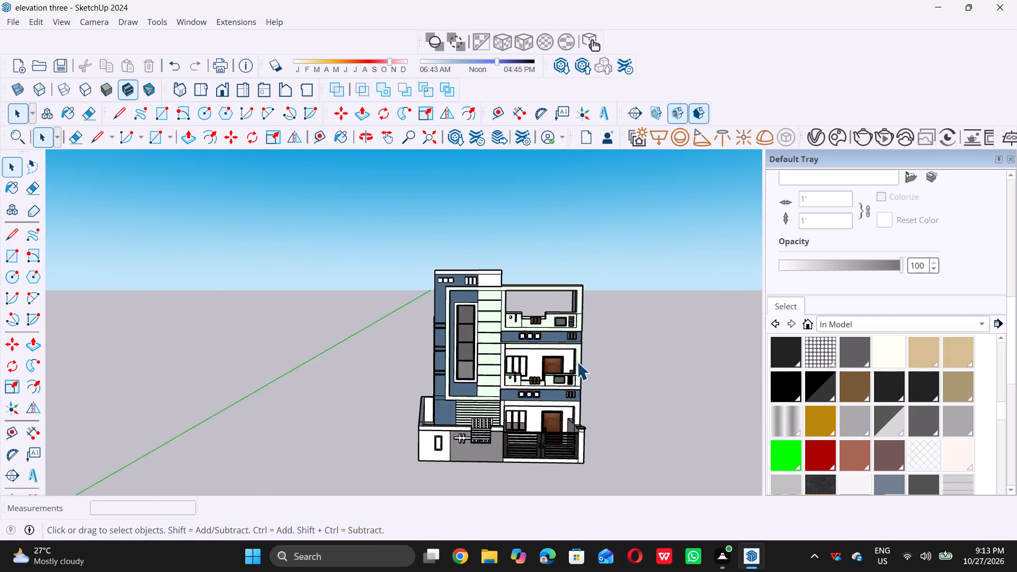
{"action": "scroll", "coordinate": [577, 362], "scroll_direction": "up", "scroll_amount": 5}
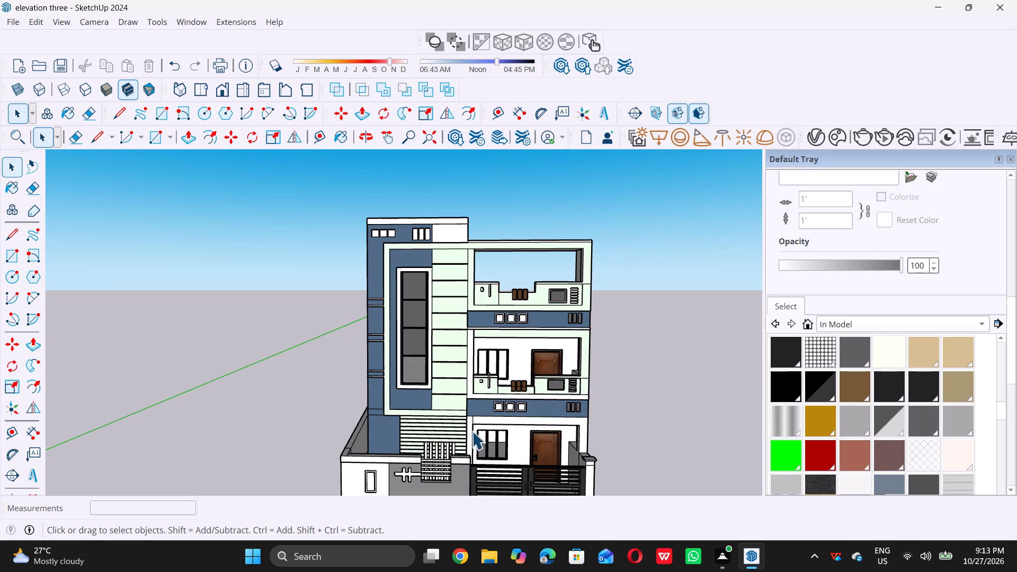
{"action": "scroll", "coordinate": [494, 410], "scroll_direction": "down", "scroll_amount": 4}
{"action": "scroll", "coordinate": [501, 319], "scroll_direction": "down", "scroll_amount": 5}
{"action": "middle_click_drag", "start_coordinate": [526, 293], "coordinate": [518, 293]}
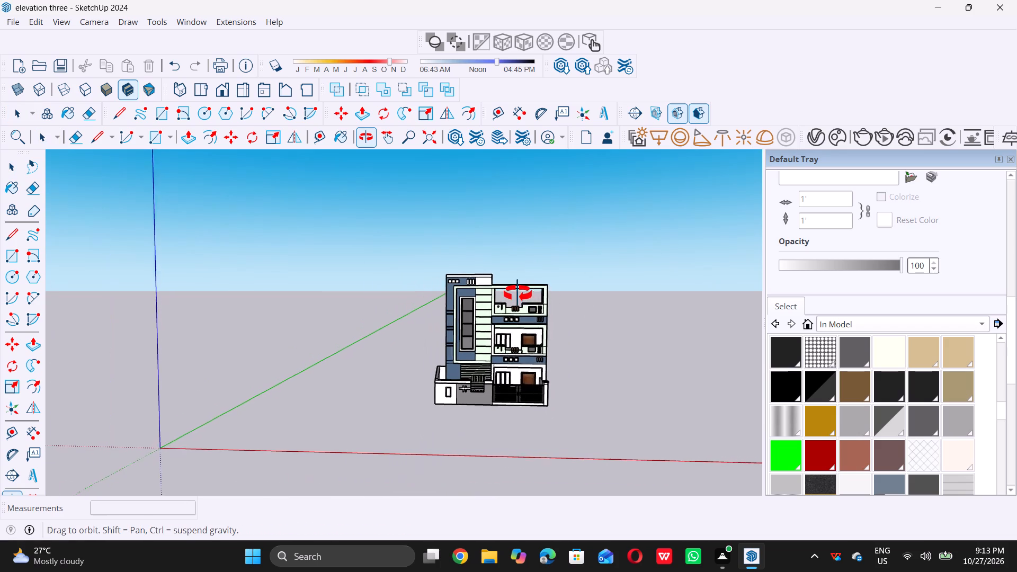
{"action": "middle_click_drag", "start_coordinate": [518, 293], "coordinate": [509, 299]}
{"action": "scroll", "coordinate": [527, 333], "scroll_direction": "up", "scroll_amount": 5}
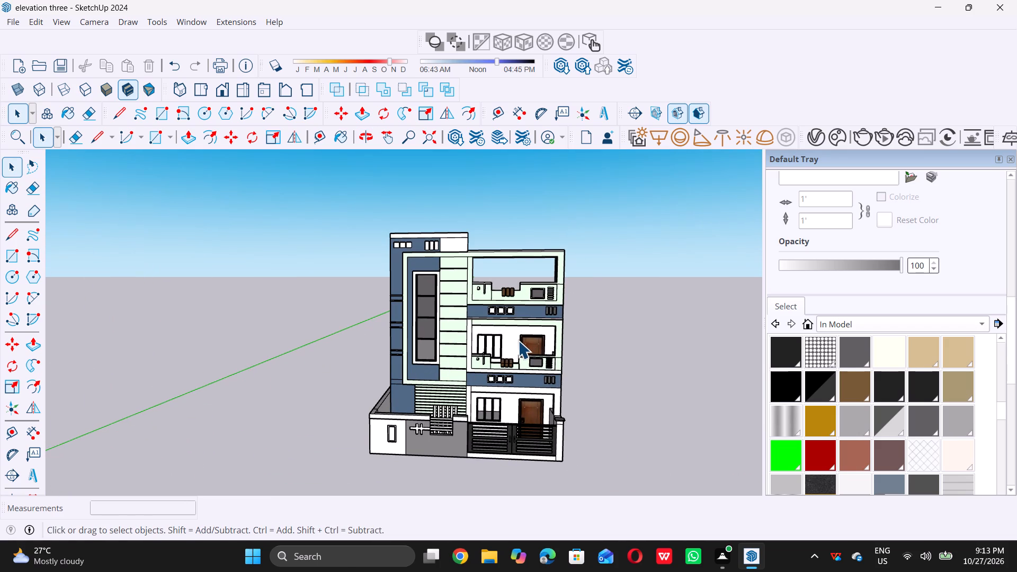
{"action": "middle_click_drag", "start_coordinate": [441, 434], "coordinate": [461, 425]}
{"action": "scroll", "coordinate": [461, 425], "scroll_direction": "up", "scroll_amount": 1}
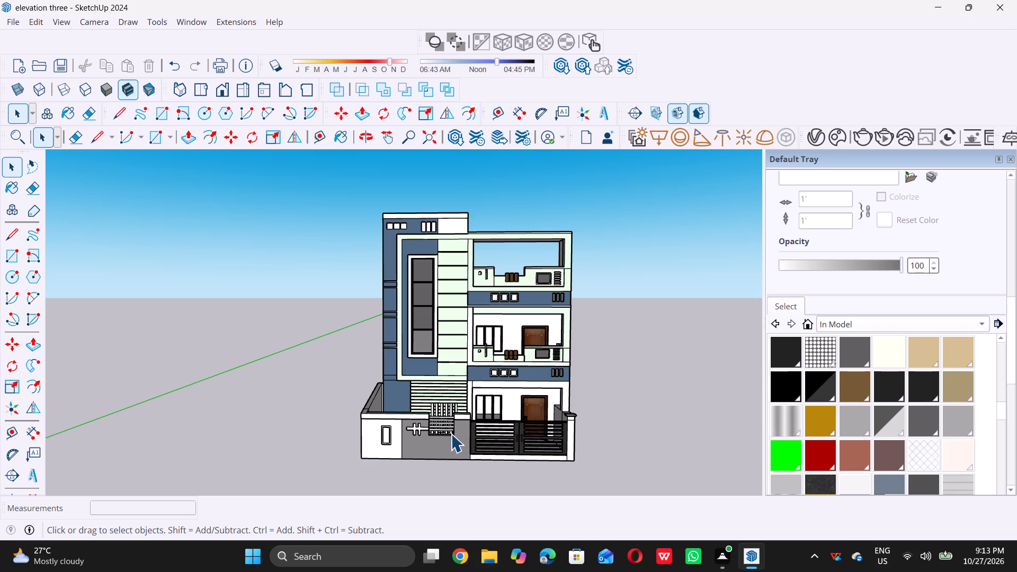
{"action": "scroll", "coordinate": [460, 418], "scroll_direction": "up", "scroll_amount": 1}
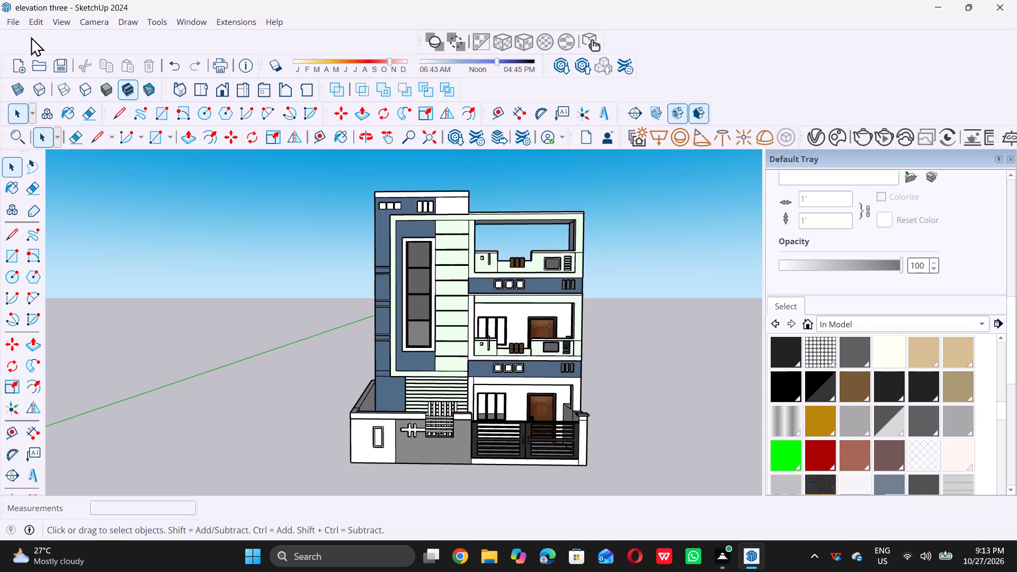
Save the elevation three model again under its existing name.
{"action": "double_click", "coordinate": [15, 24]}
{"action": "triple_click", "coordinate": [10, 26]}
{"action": "double_click", "coordinate": [10, 26]}
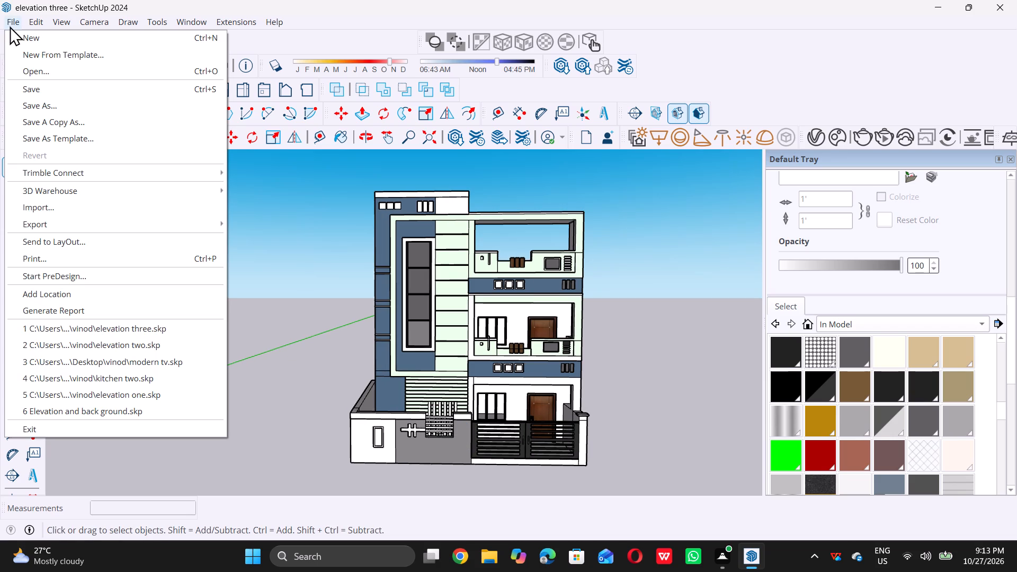
{"action": "double_click", "coordinate": [47, 87]}
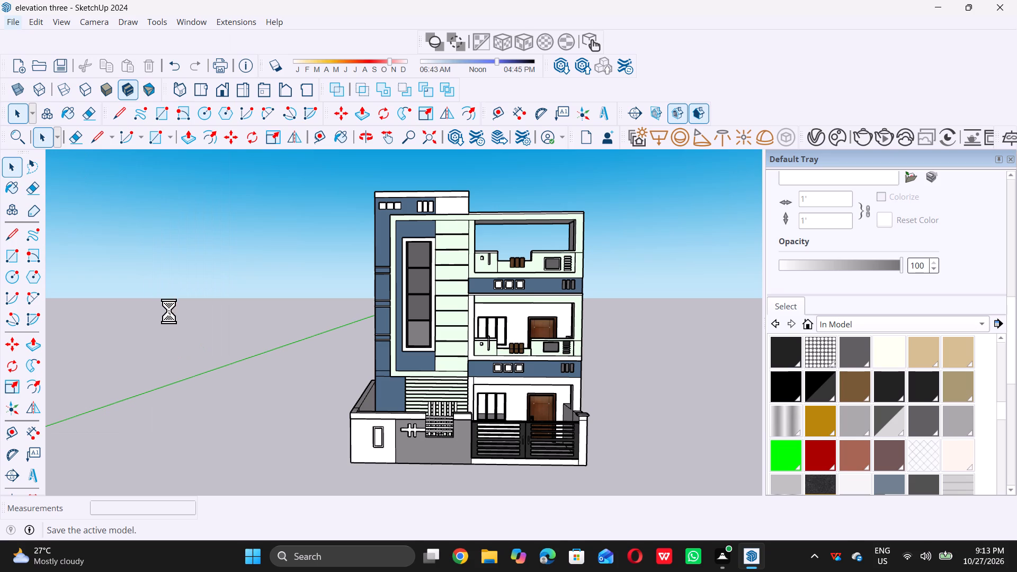
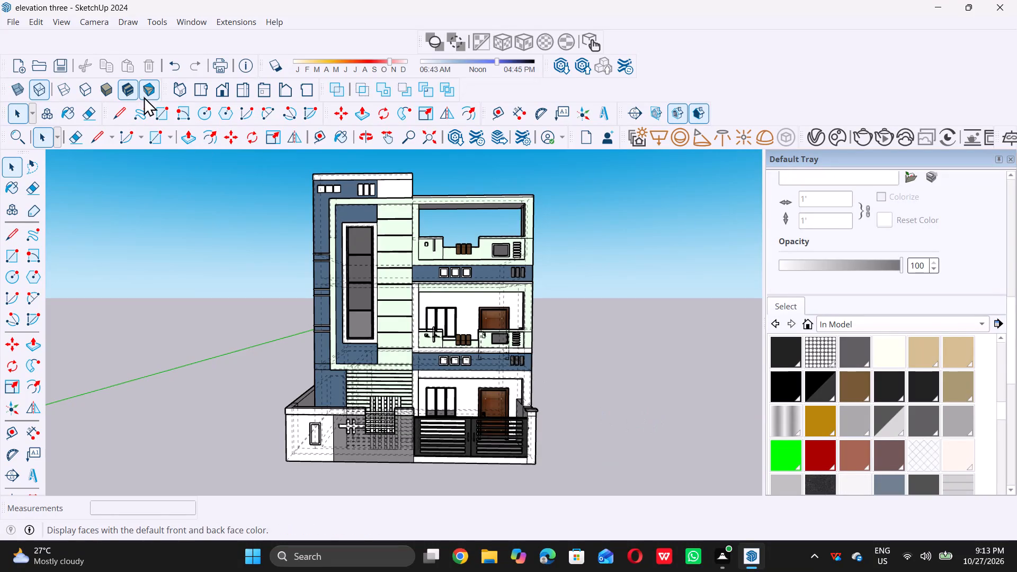
Compare the house in monochrome and in shaded-with-textures display from the isometric view.
{"action": "left_click", "coordinate": [130, 91]}
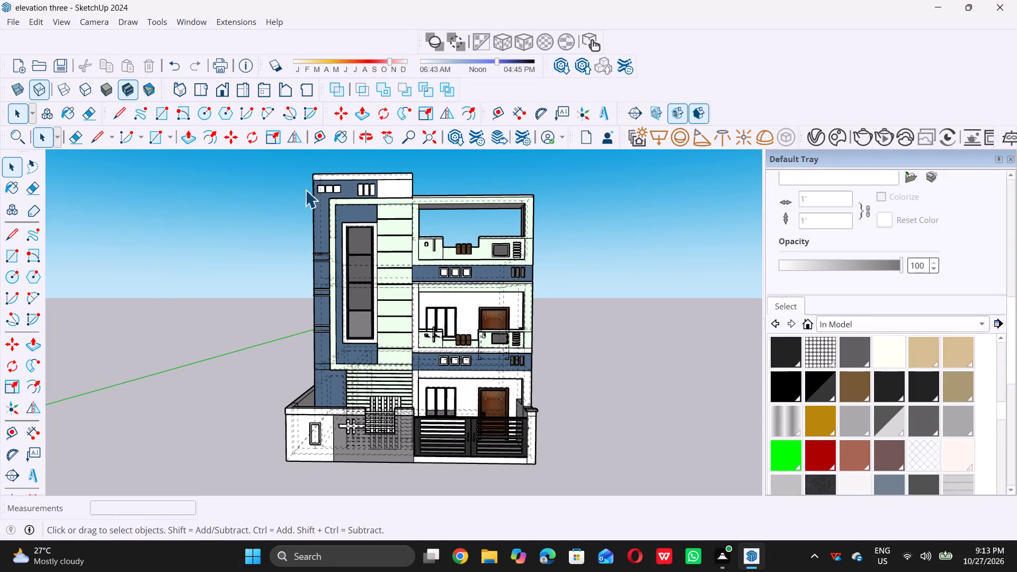
{"action": "triple_click", "coordinate": [186, 91]}
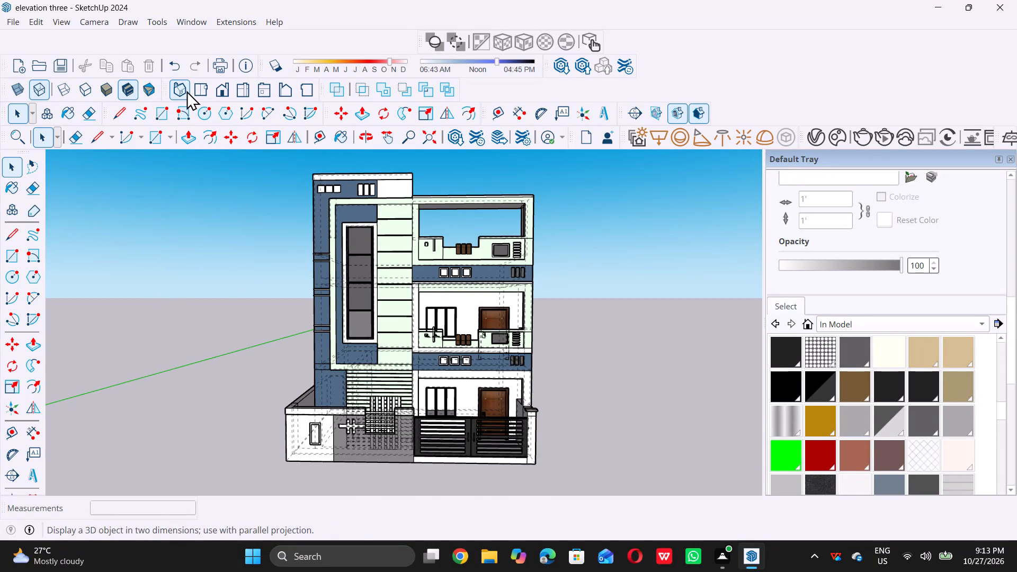
{"action": "left_click", "coordinate": [186, 91]}
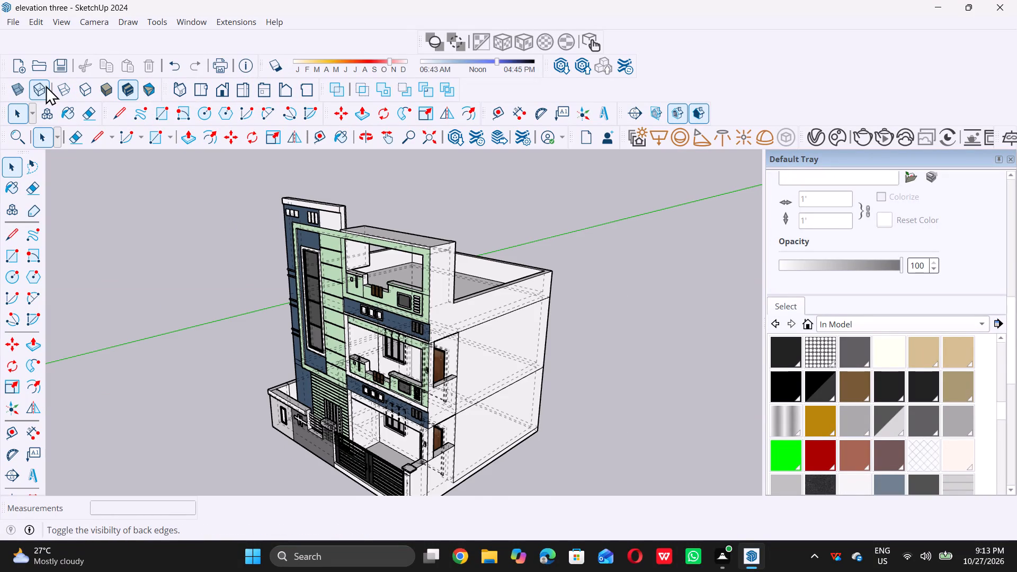
{"action": "double_click", "coordinate": [41, 88]}
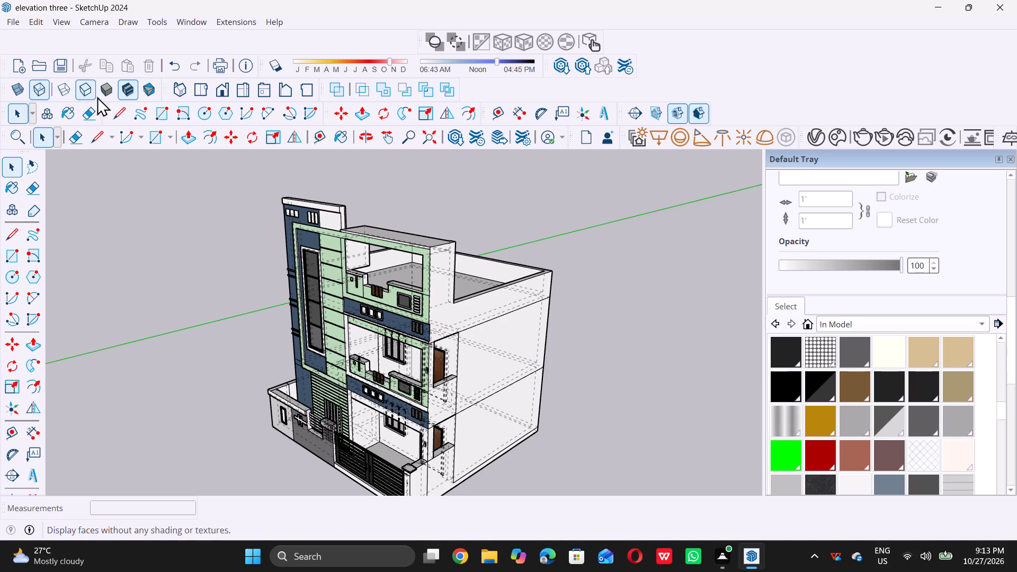
{"action": "triple_click", "coordinate": [142, 90]}
{"action": "triple_click", "coordinate": [142, 90]}
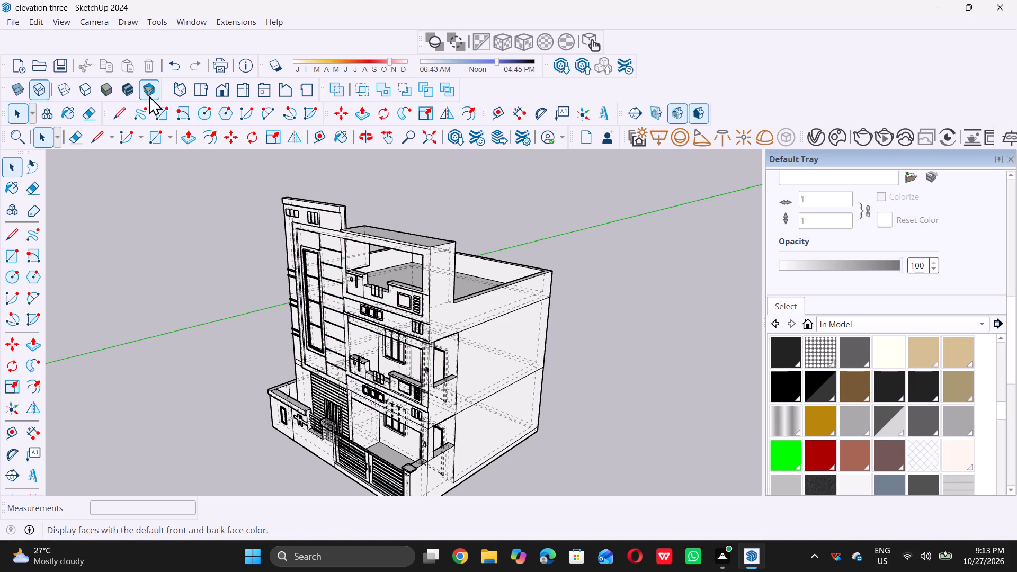
{"action": "left_click", "coordinate": [129, 91]}
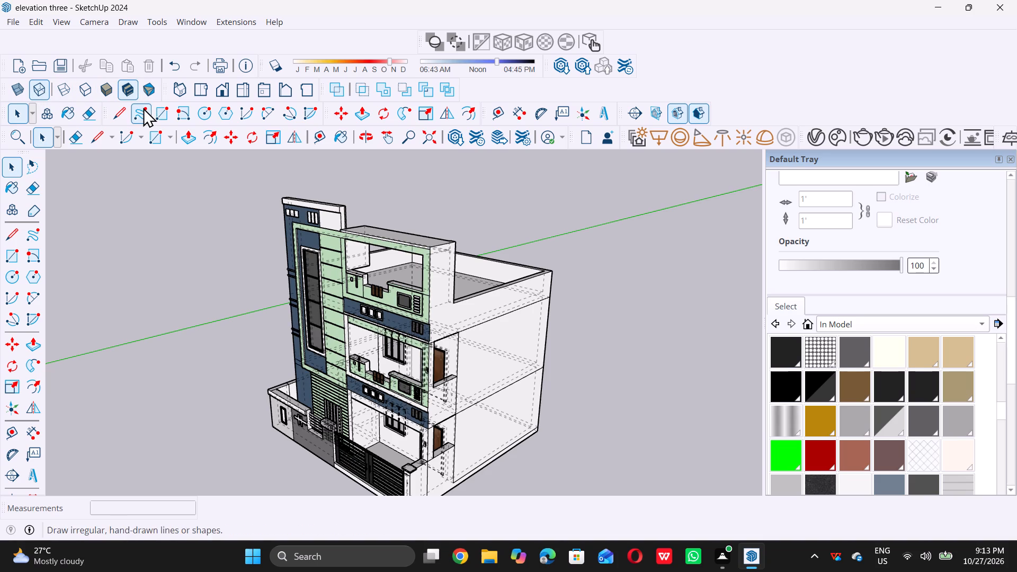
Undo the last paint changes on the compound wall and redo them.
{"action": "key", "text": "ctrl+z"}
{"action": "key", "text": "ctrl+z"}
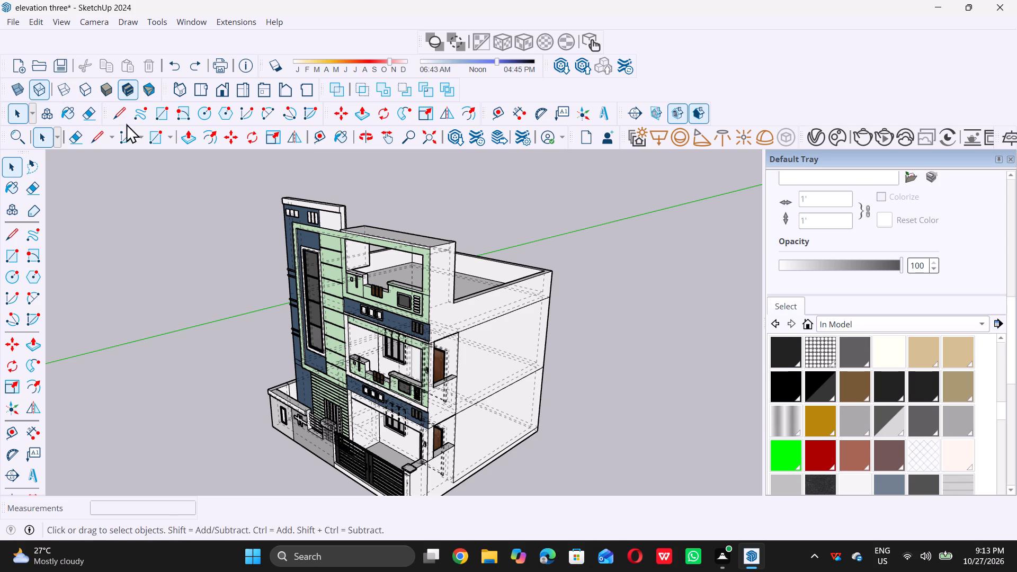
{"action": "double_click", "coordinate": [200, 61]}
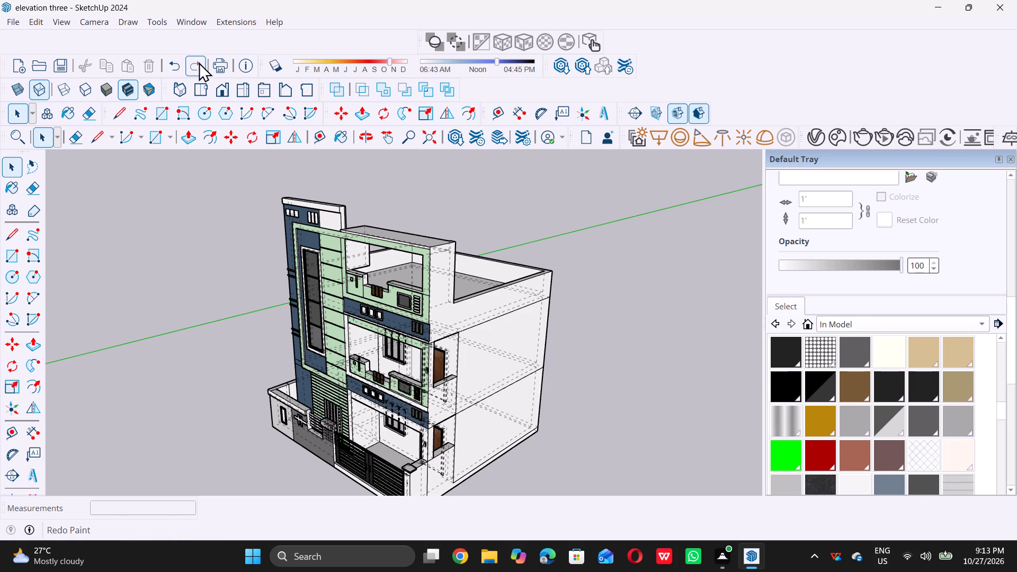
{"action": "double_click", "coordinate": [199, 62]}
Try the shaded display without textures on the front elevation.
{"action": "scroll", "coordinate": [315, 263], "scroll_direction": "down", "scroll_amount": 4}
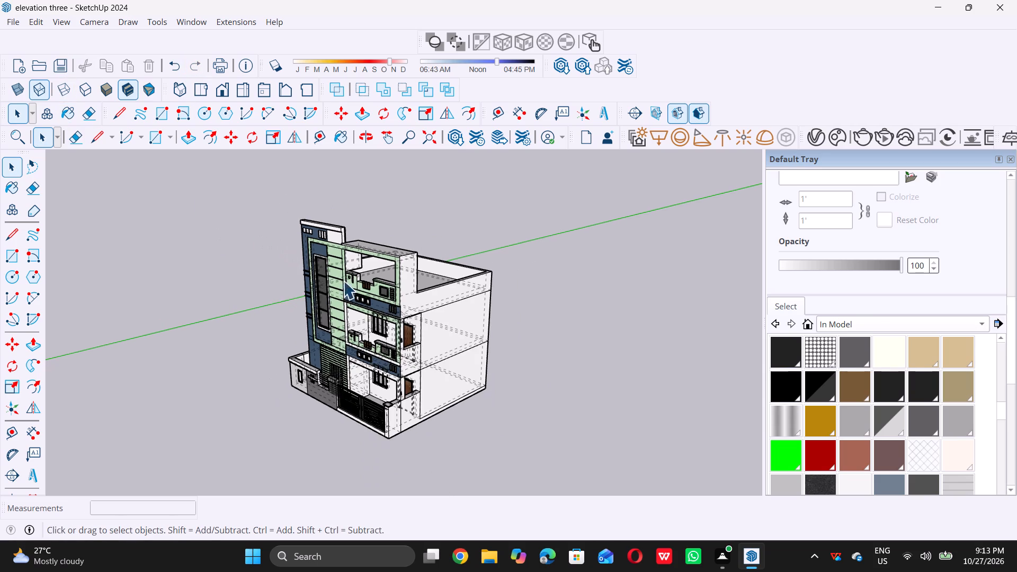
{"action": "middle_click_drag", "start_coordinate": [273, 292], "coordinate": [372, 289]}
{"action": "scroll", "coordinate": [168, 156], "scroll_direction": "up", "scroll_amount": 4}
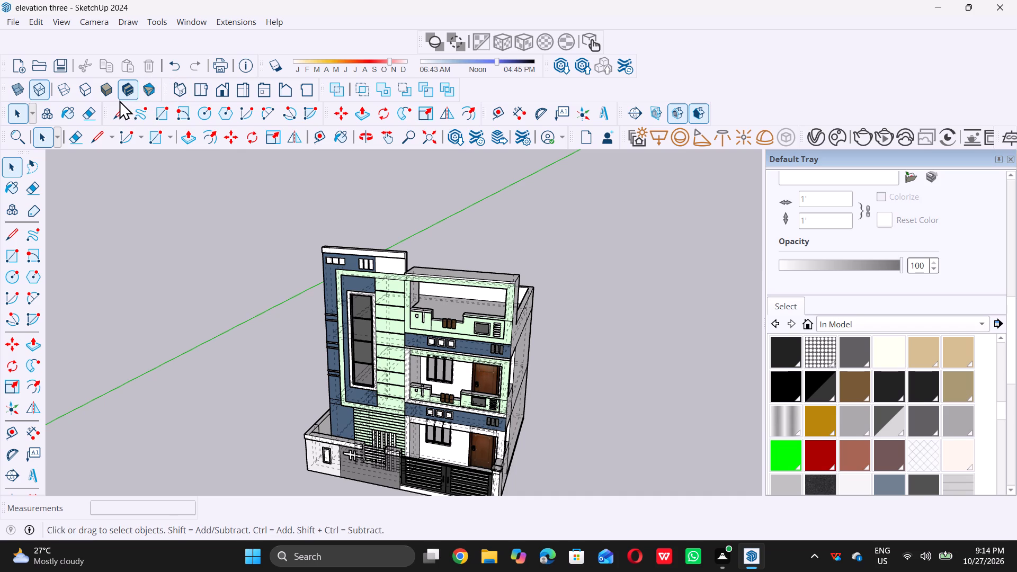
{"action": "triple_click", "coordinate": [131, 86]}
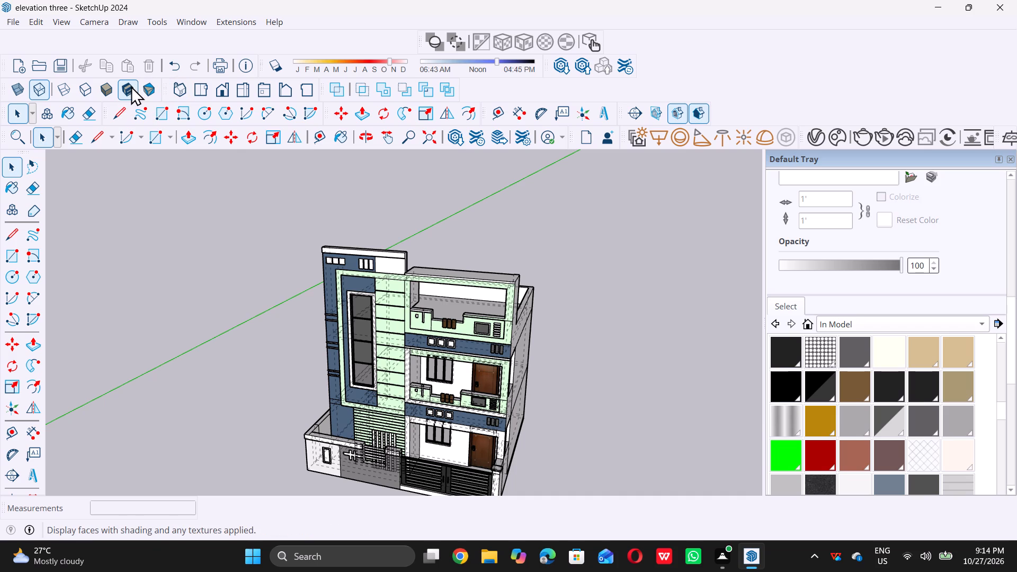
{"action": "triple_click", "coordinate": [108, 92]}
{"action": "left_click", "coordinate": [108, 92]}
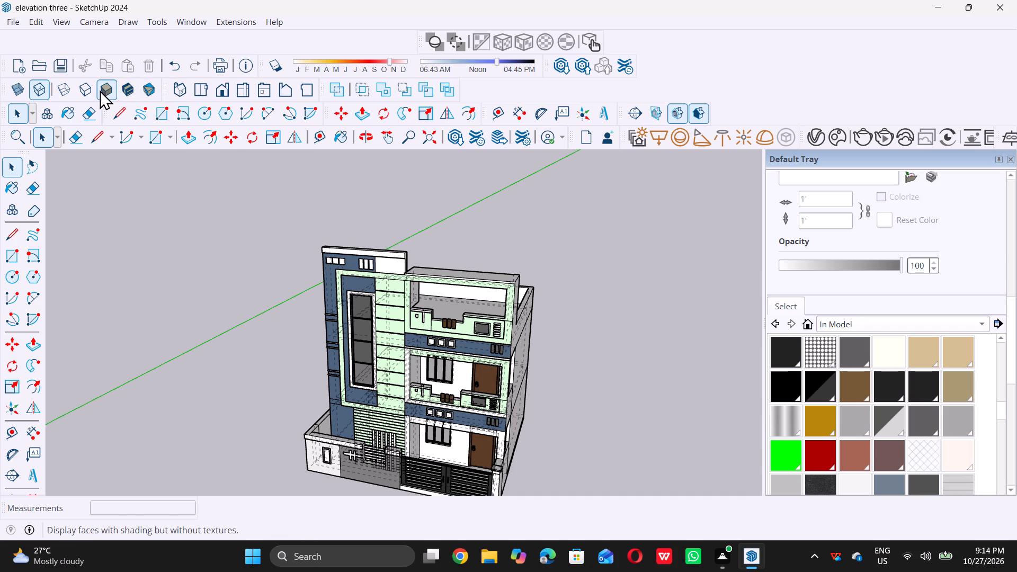
Turn off the dashed back edges, try wireframe and hidden-line display, and set the faces to shaded without textures.
{"action": "double_click", "coordinate": [35, 90]}
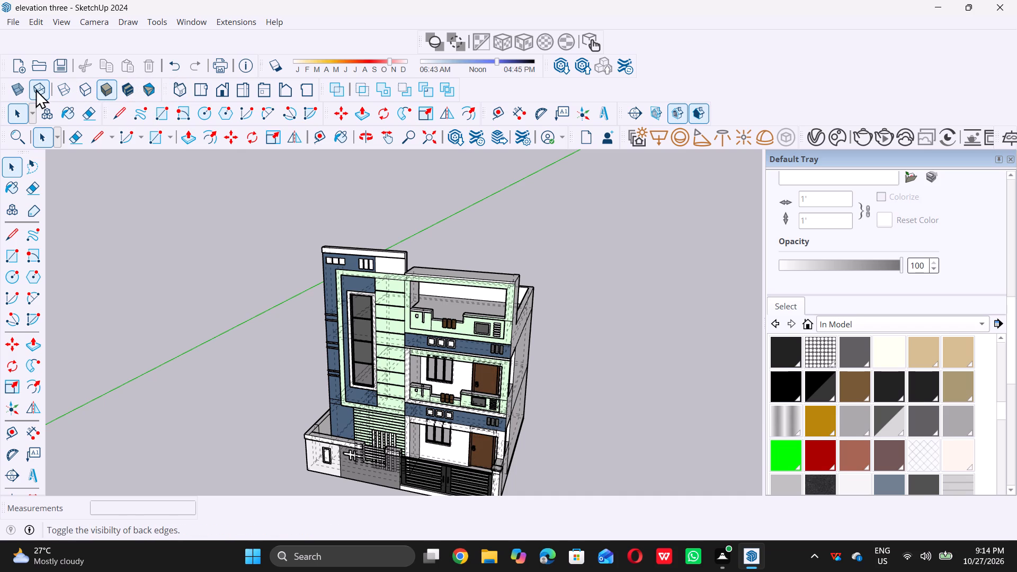
{"action": "triple_click", "coordinate": [16, 88]}
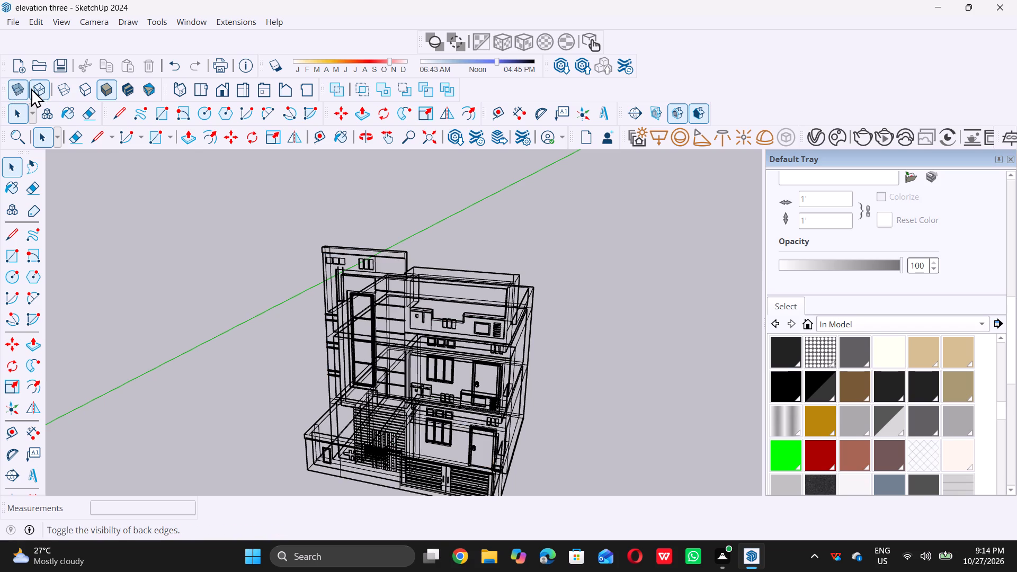
{"action": "double_click", "coordinate": [35, 89]}
{"action": "triple_click", "coordinate": [64, 91]}
{"action": "left_click", "coordinate": [64, 91]}
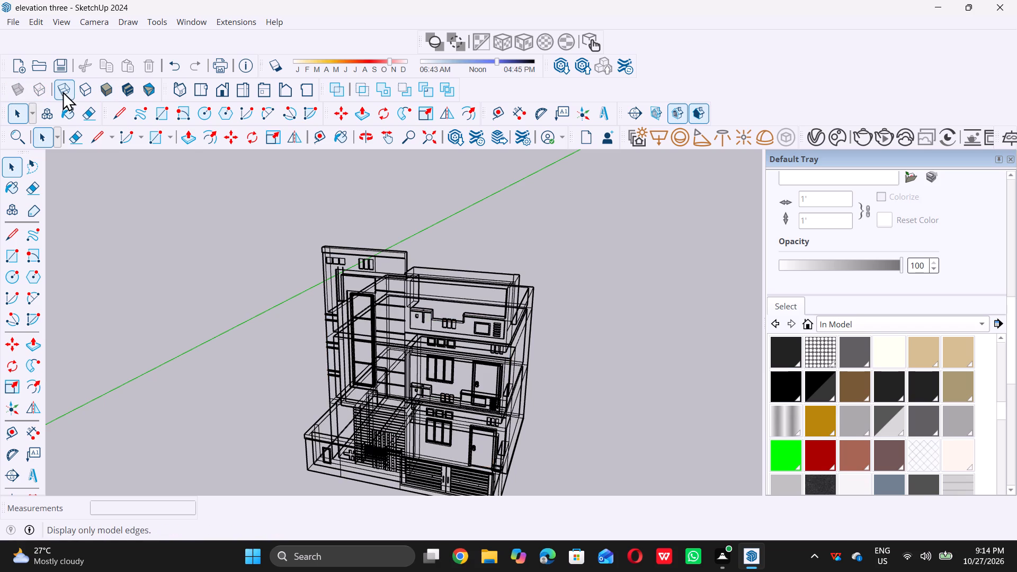
{"action": "left_click", "coordinate": [46, 90]}
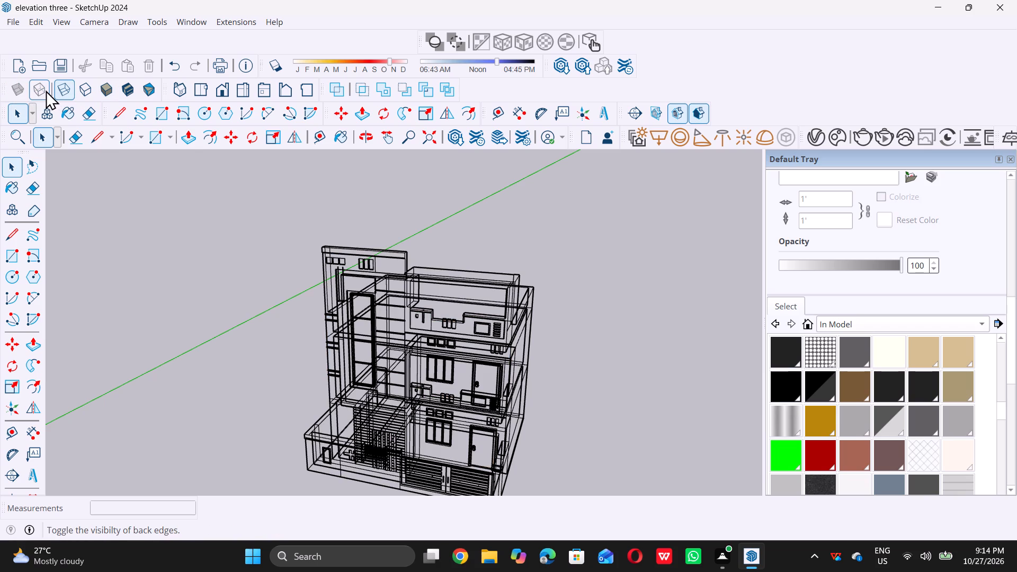
{"action": "triple_click", "coordinate": [41, 90]}
{"action": "double_click", "coordinate": [40, 89]}
{"action": "triple_click", "coordinate": [21, 88]}
{"action": "double_click", "coordinate": [21, 88]}
{"action": "triple_click", "coordinate": [62, 90]}
{"action": "left_click", "coordinate": [62, 90]}
{"action": "triple_click", "coordinate": [82, 92]}
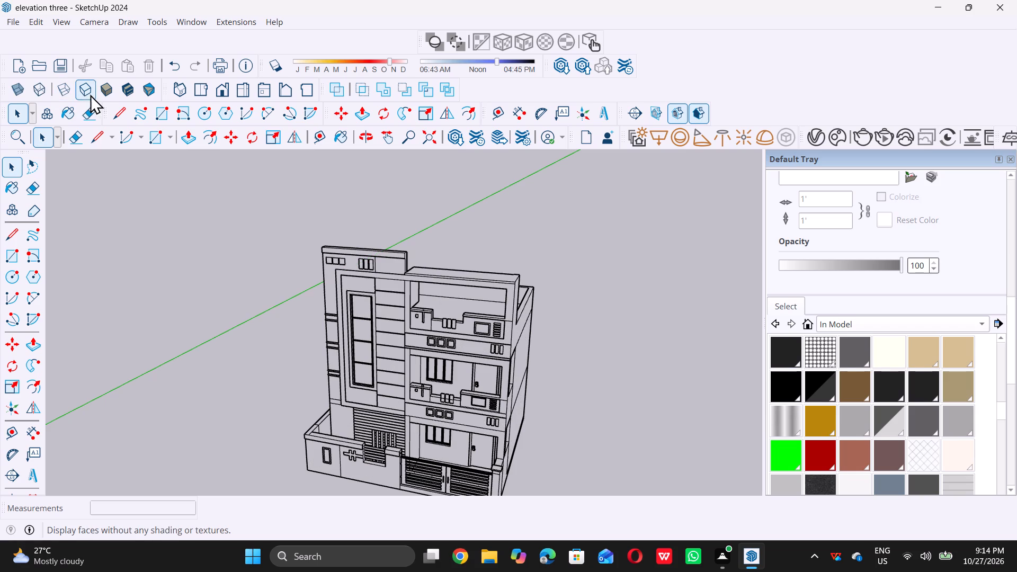
{"action": "double_click", "coordinate": [103, 90]}
Save the elevation three model with the whole front elevation in view.
{"action": "scroll", "coordinate": [236, 295], "scroll_direction": "down", "scroll_amount": 6}
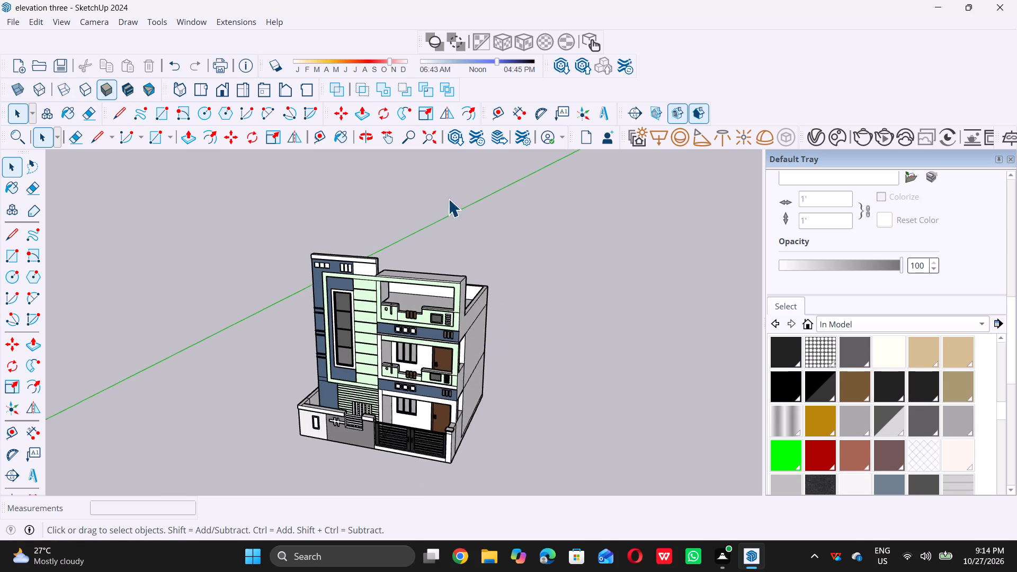
{"action": "middle_click_drag", "start_coordinate": [312, 378], "coordinate": [346, 337]}
{"action": "scroll", "coordinate": [351, 348], "scroll_direction": "up", "scroll_amount": 8}
{"action": "scroll", "coordinate": [351, 351], "scroll_direction": "down", "scroll_amount": 5}
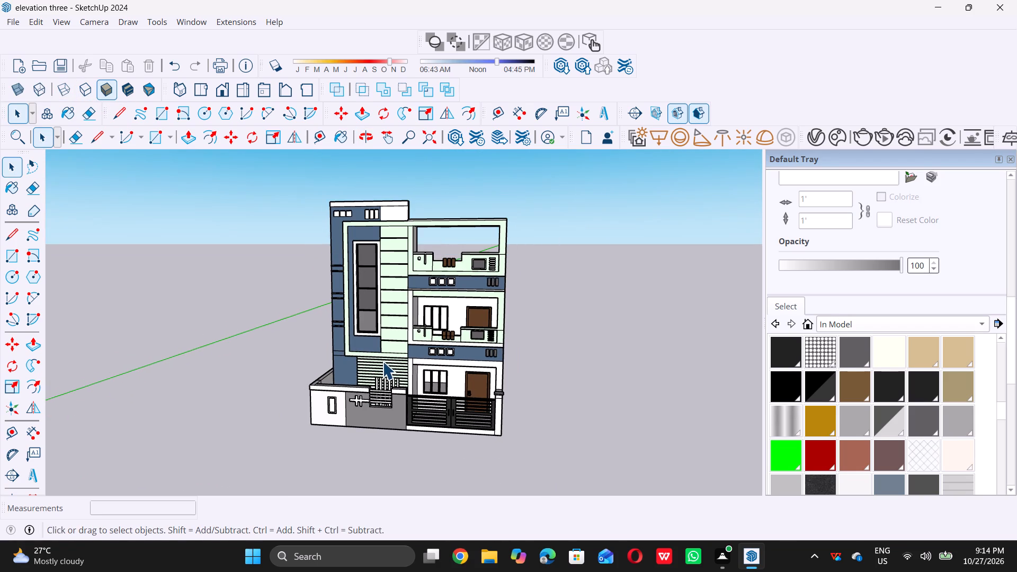
{"action": "key", "text": "ctrl+s"}
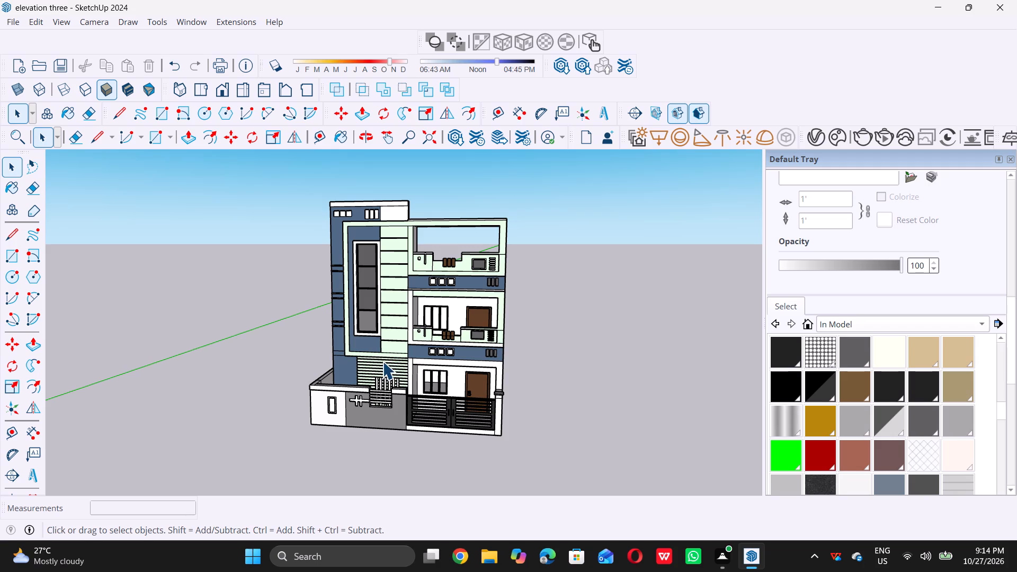
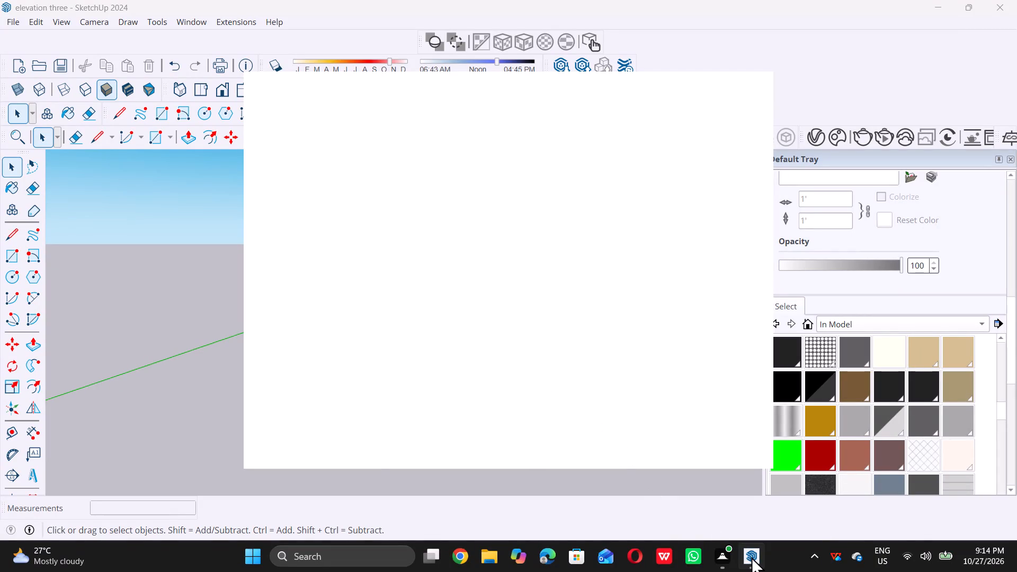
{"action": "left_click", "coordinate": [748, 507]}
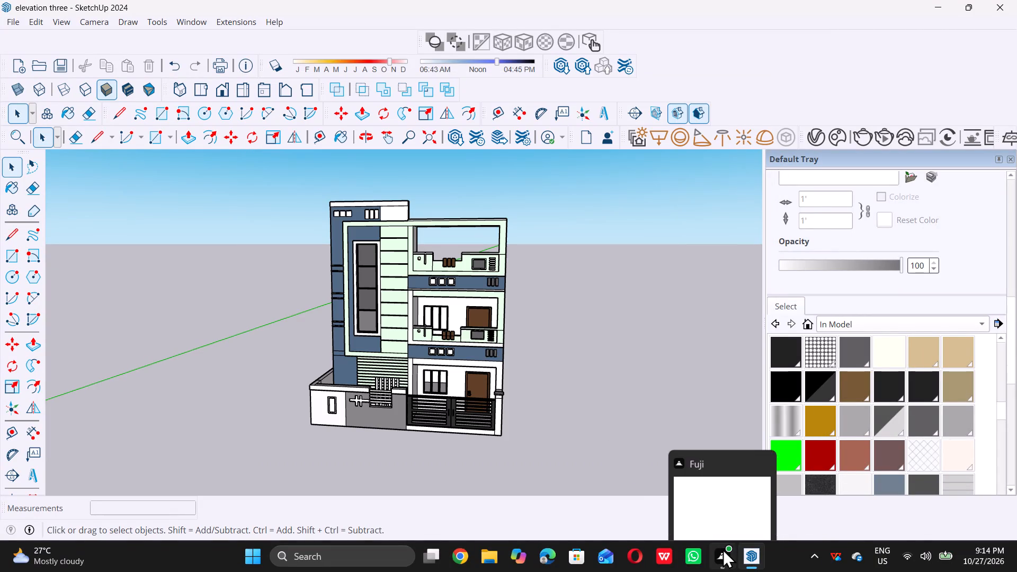
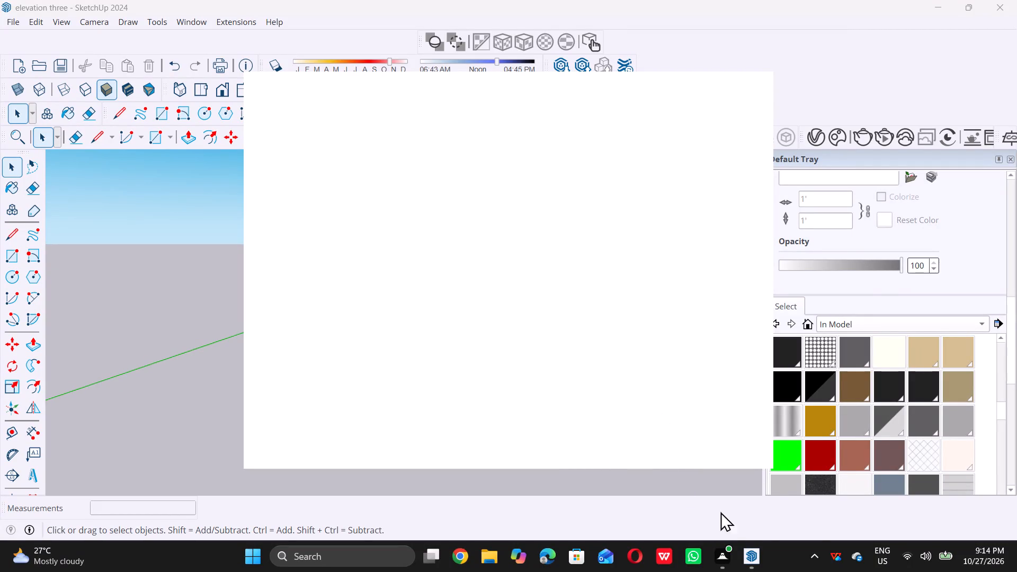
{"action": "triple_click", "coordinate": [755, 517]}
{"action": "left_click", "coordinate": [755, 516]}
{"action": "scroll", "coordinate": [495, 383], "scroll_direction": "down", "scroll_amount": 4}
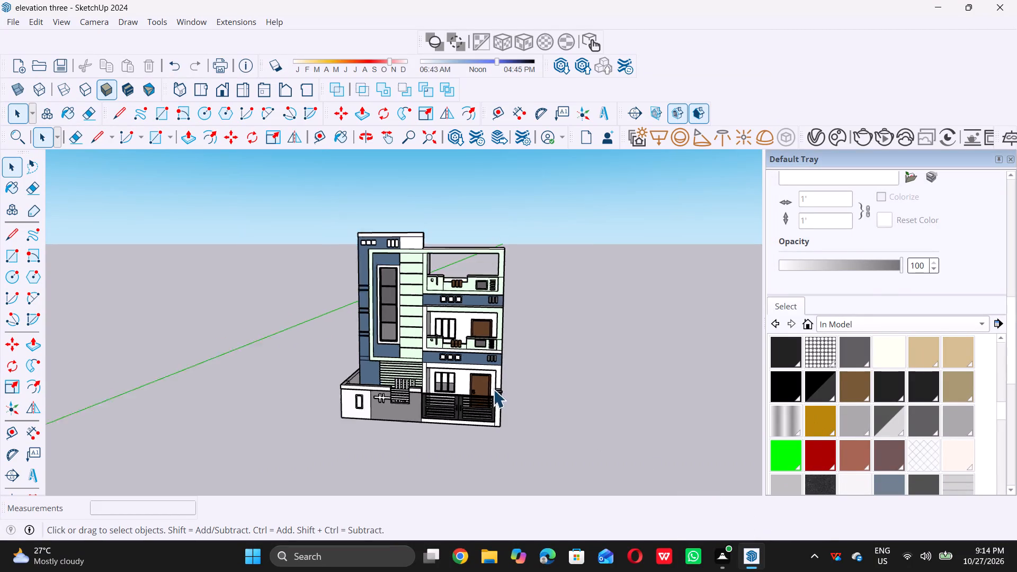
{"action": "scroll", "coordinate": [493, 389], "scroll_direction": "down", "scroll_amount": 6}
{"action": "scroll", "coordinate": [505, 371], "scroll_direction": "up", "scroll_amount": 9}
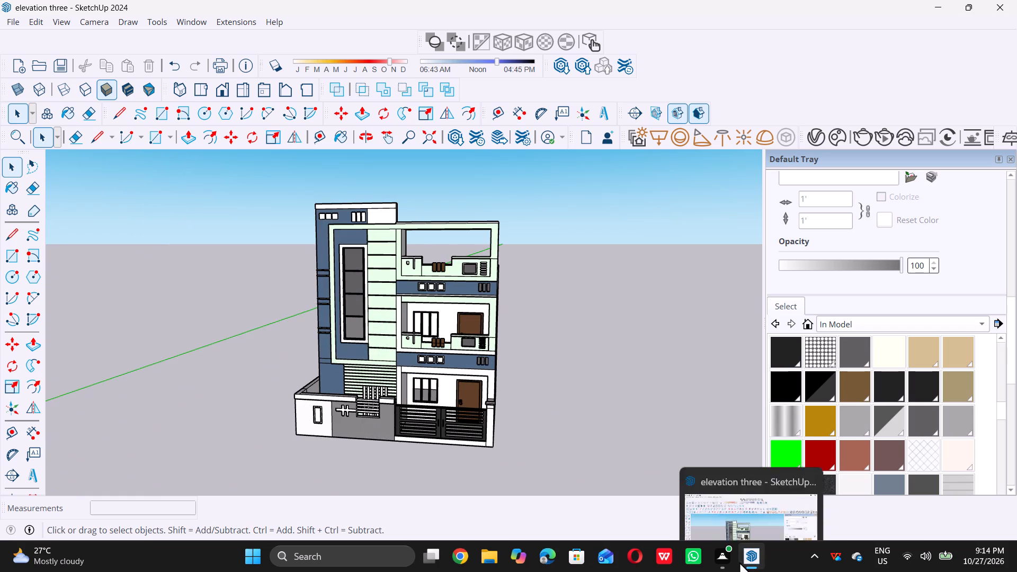